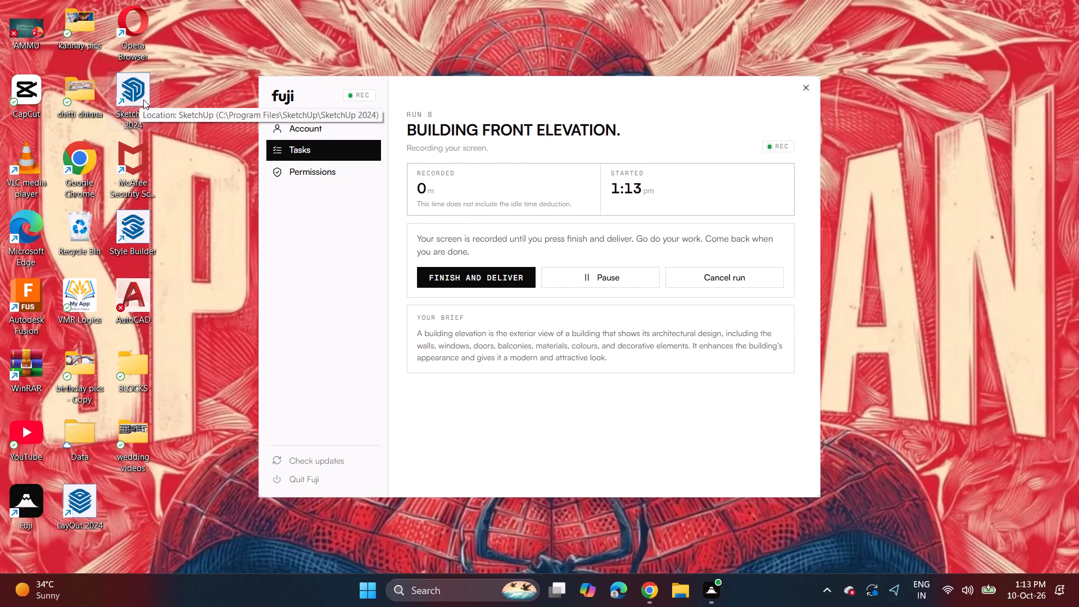
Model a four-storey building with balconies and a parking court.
Launch SketchUp 2024 from the desktop to start work on the building front elevation.
double_click(143, 99)
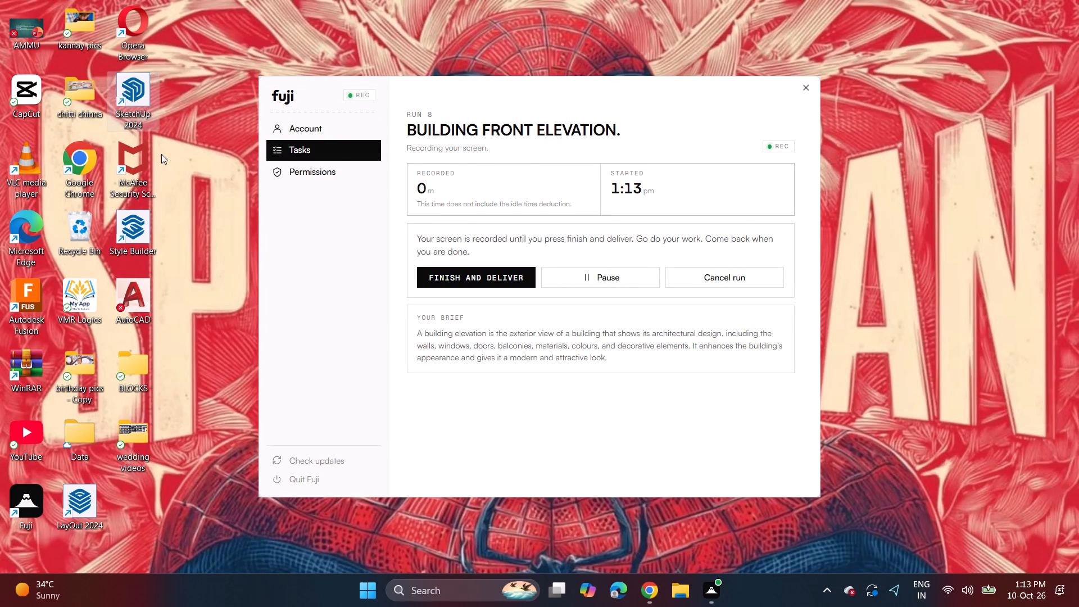
left_click(228, 128)
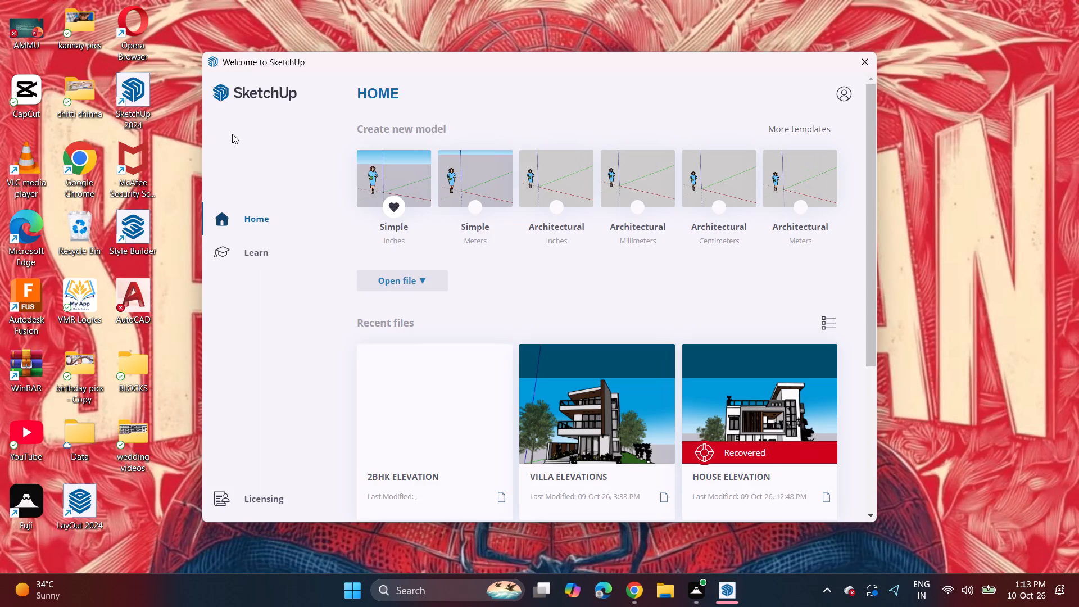
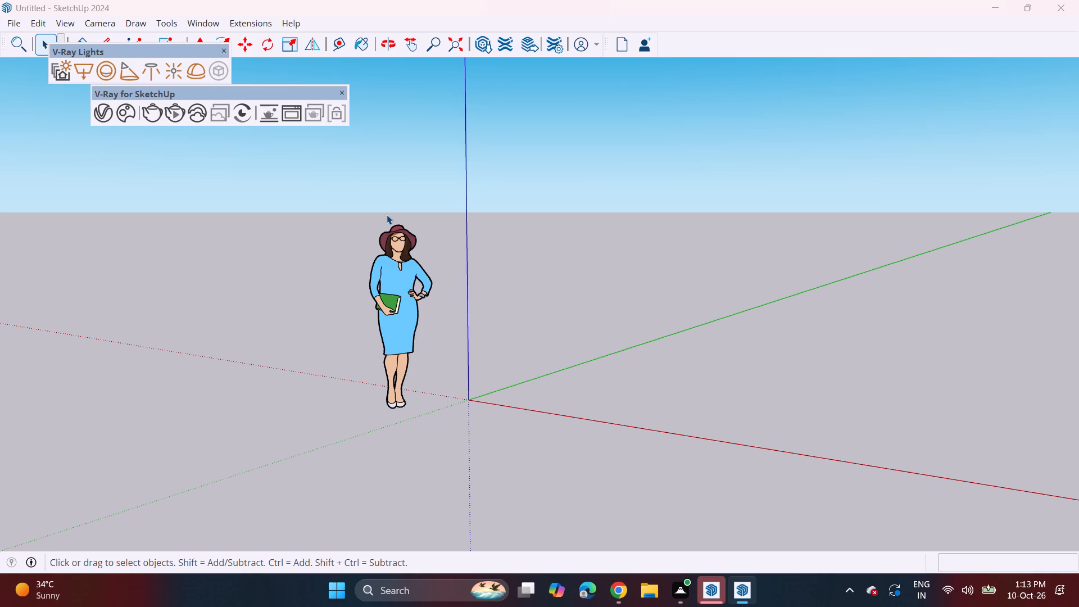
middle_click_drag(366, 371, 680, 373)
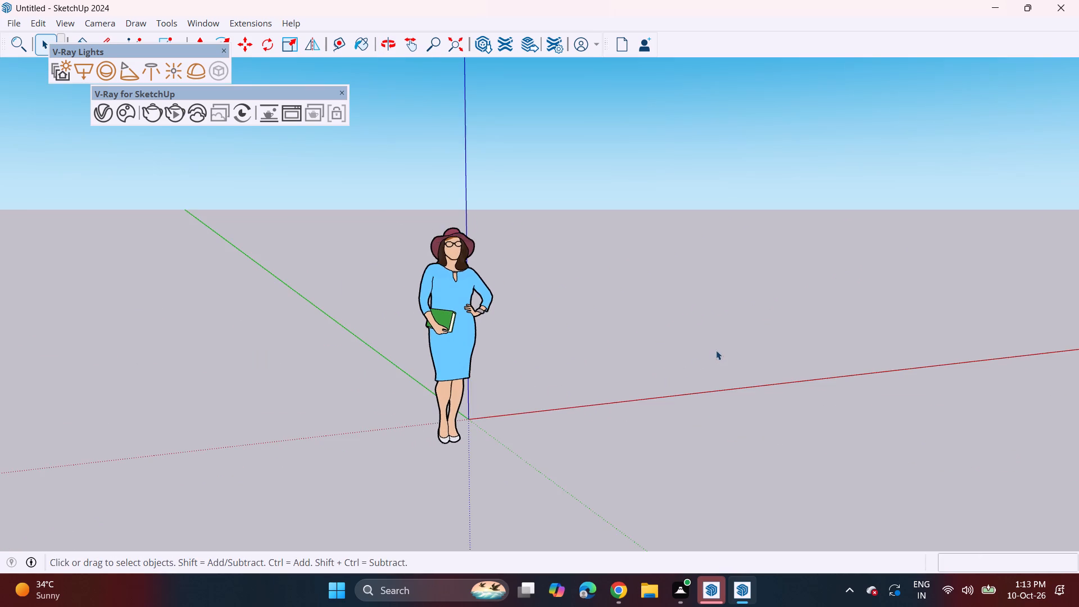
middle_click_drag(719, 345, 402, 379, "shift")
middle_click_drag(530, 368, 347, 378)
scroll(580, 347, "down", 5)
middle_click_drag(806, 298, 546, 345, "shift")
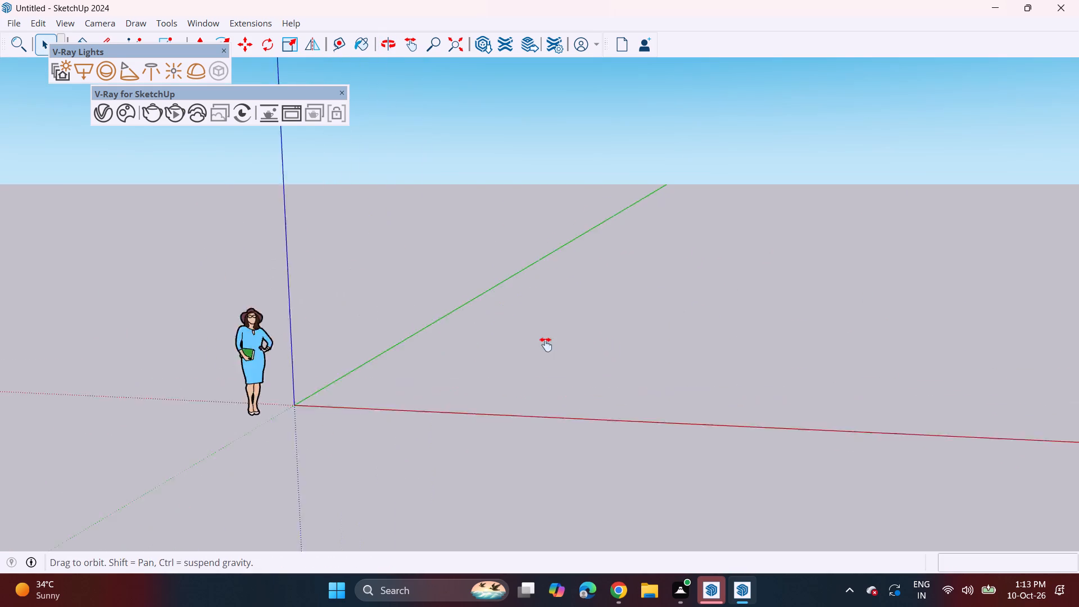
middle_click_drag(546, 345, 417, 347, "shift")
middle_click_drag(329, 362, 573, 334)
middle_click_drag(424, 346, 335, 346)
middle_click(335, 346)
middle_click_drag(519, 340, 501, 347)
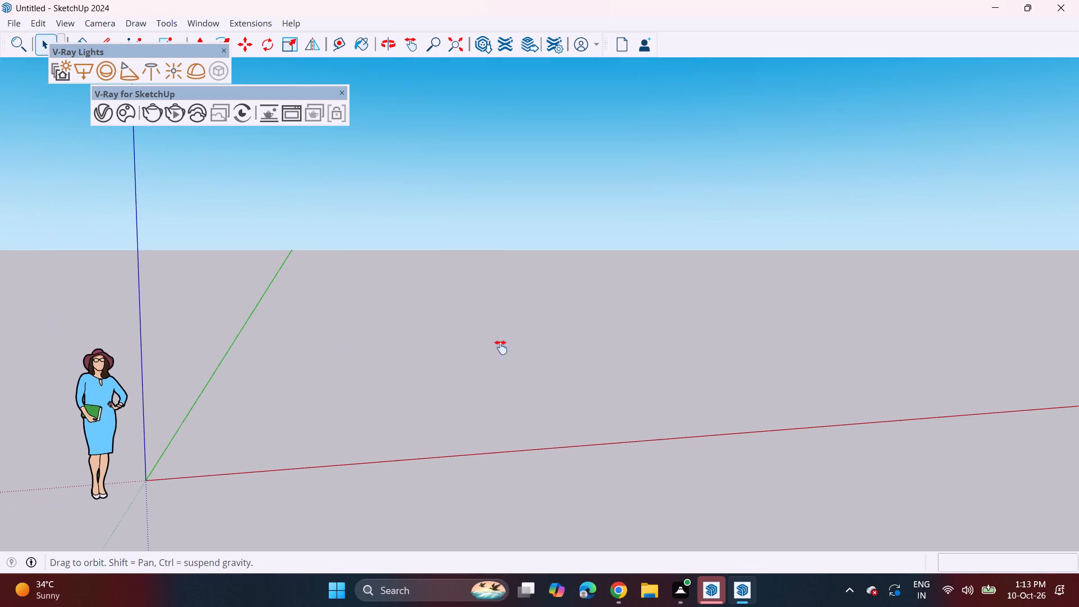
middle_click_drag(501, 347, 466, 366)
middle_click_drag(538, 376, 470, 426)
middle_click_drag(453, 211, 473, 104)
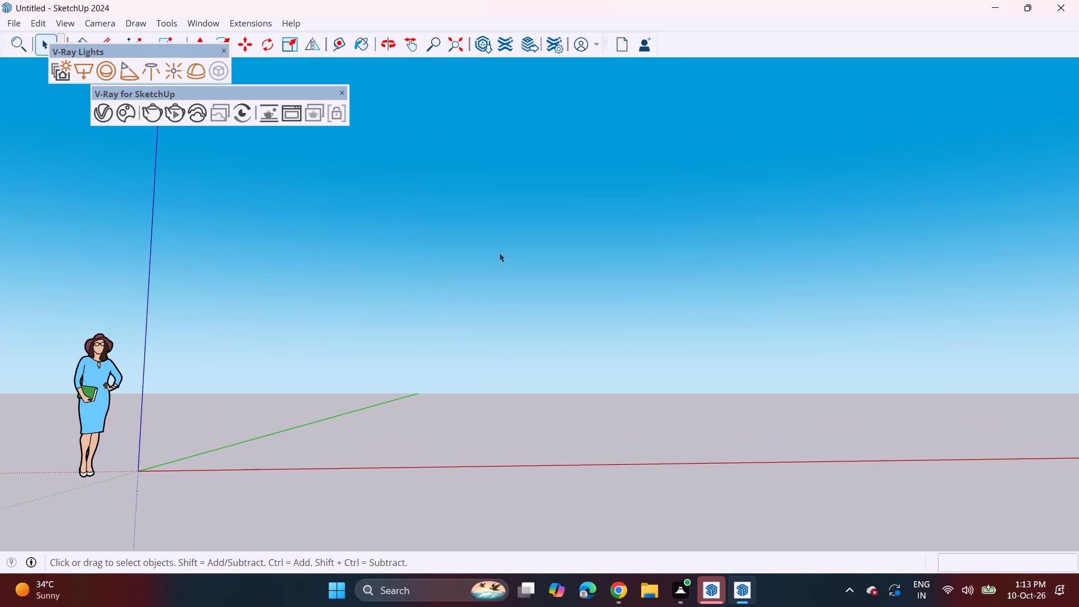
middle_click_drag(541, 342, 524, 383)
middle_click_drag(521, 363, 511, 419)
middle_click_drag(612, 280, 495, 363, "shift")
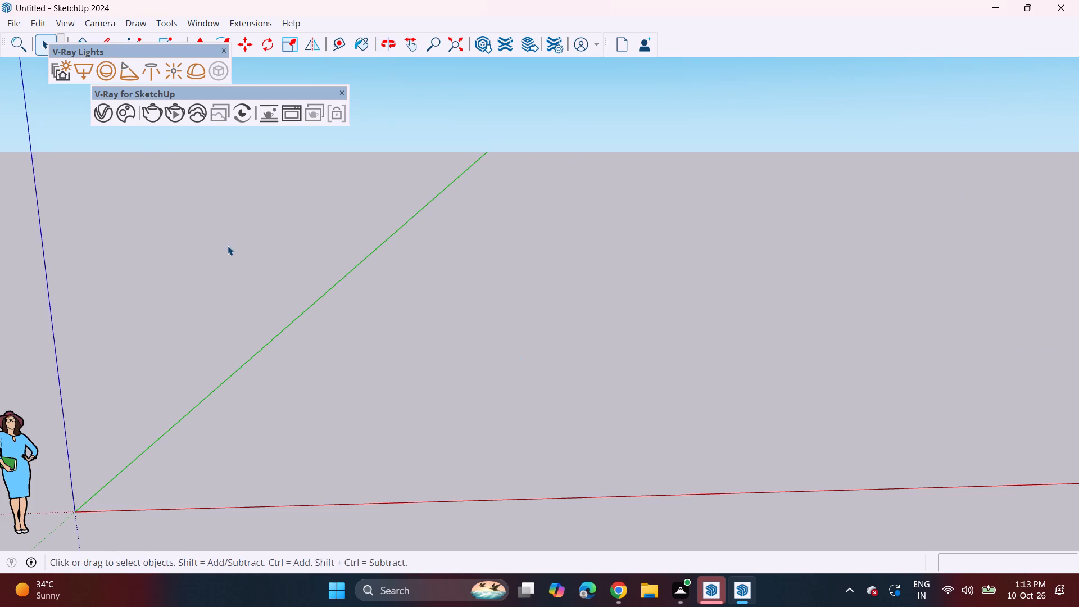
Arrange the floating V-Ray Lights and V-Ray for SketchUp toolbars side by side so they uncover the main drawing tools.
left_click_drag(108, 52, 126, 61)
left_click_drag(126, 61, 121, 70)
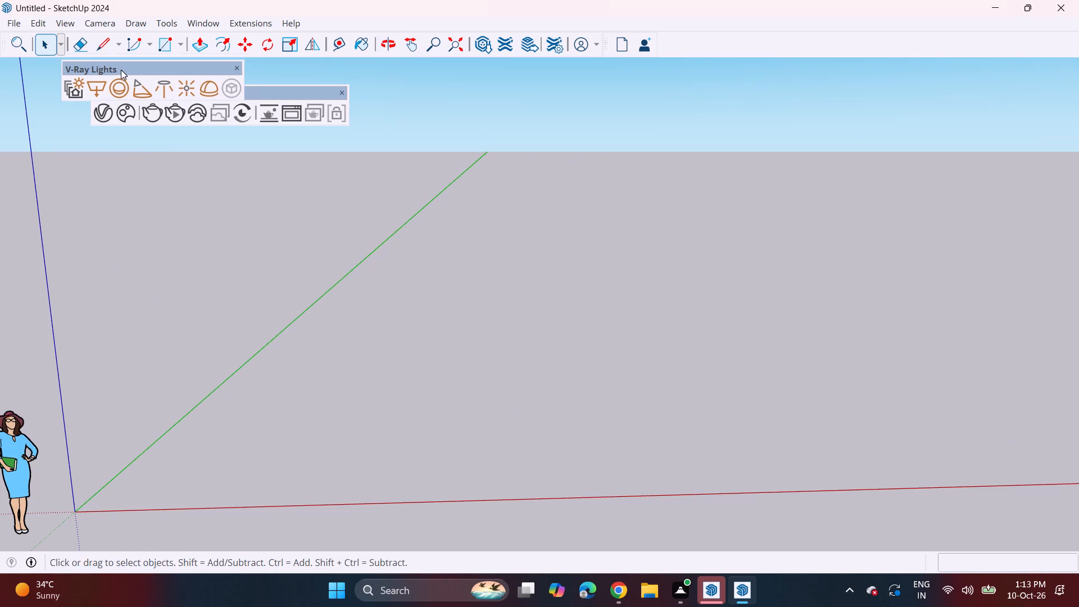
left_click_drag(121, 70, 71, 64)
left_click_drag(207, 93, 232, 76)
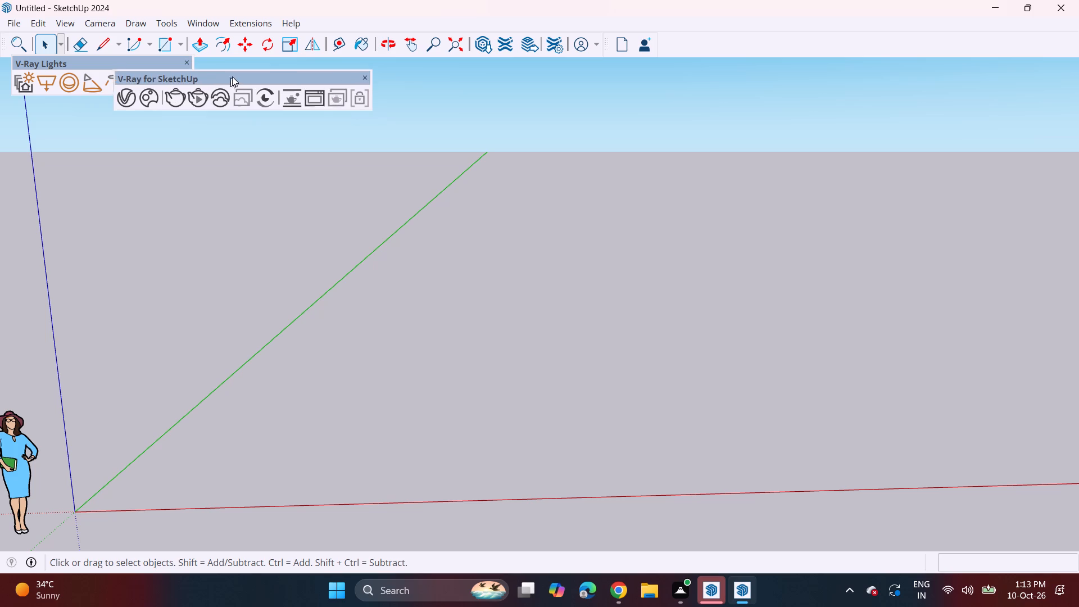
left_click_drag(232, 76, 315, 65)
left_click(315, 65)
left_click(315, 68)
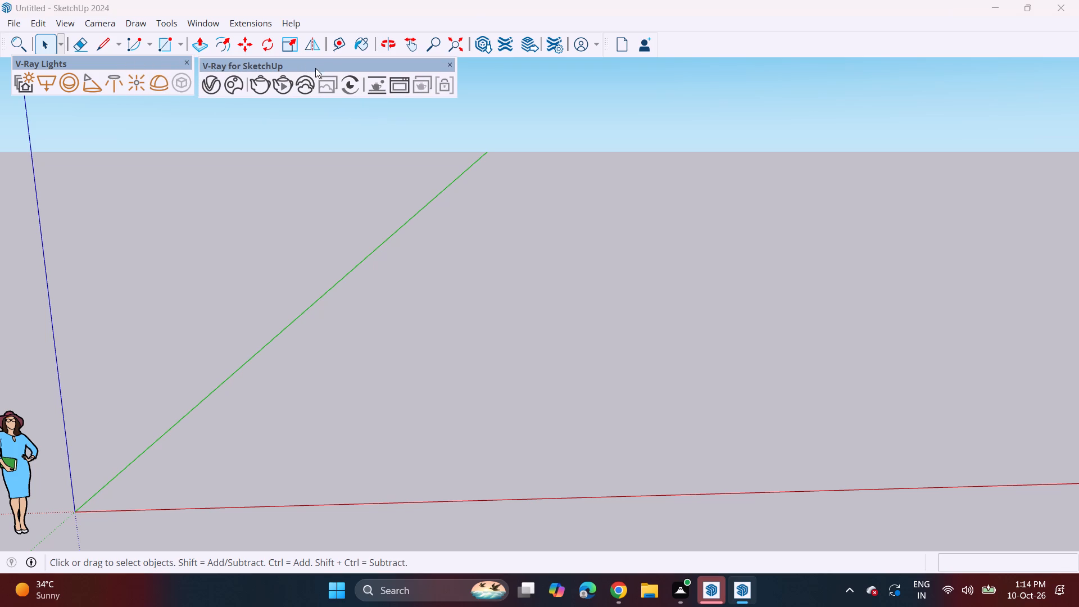
left_click_drag(156, 60, 156, 66)
left_click(156, 66)
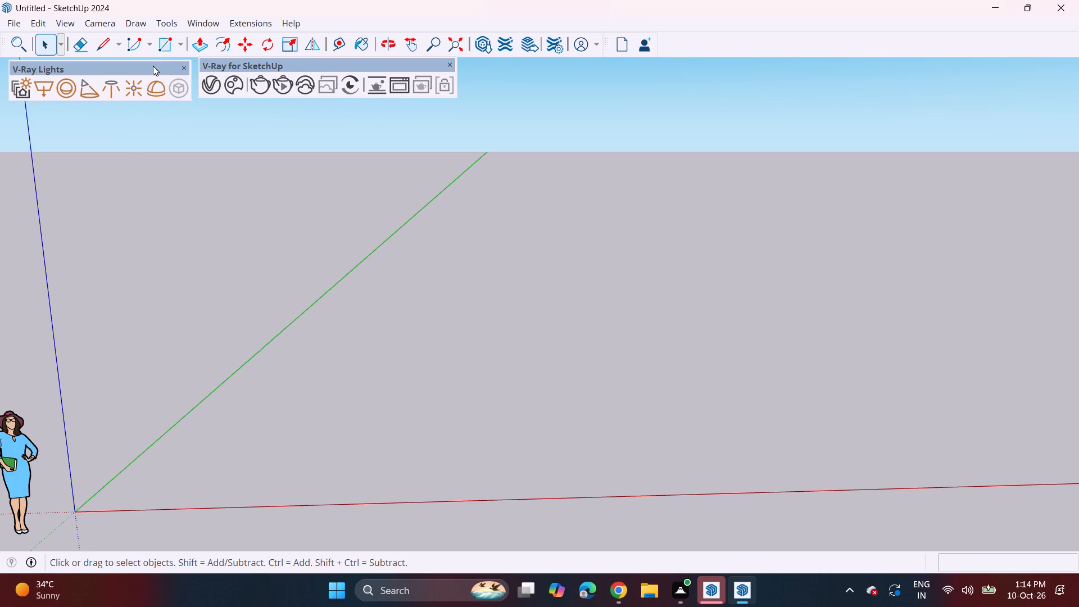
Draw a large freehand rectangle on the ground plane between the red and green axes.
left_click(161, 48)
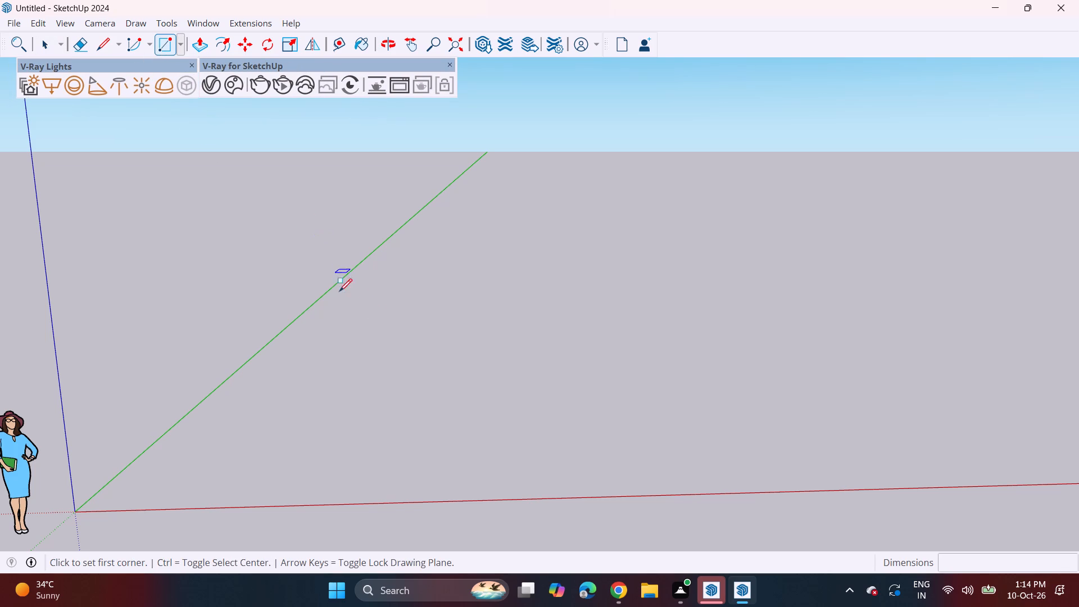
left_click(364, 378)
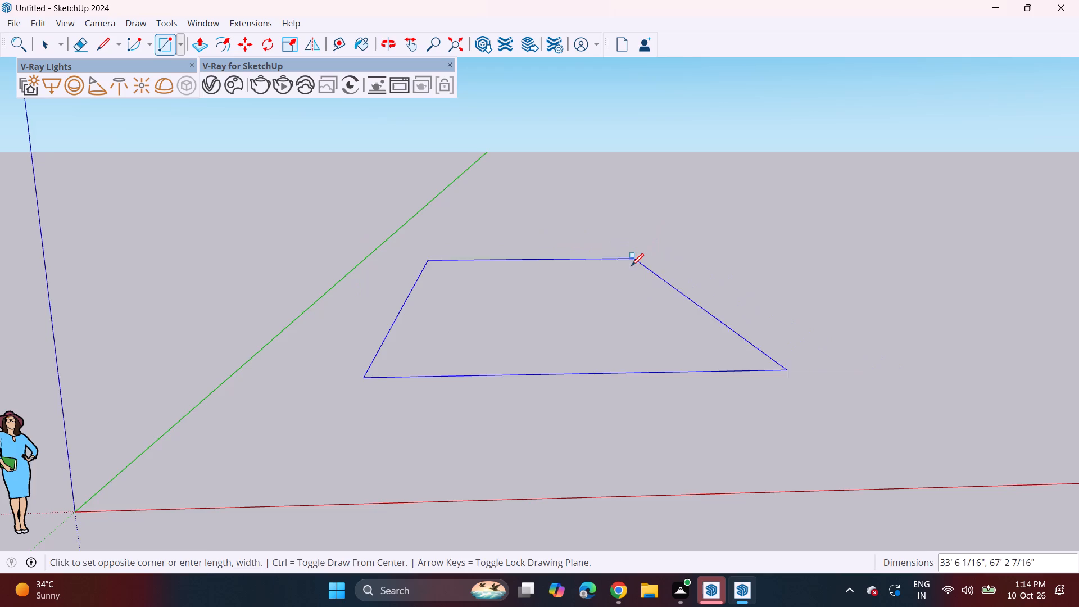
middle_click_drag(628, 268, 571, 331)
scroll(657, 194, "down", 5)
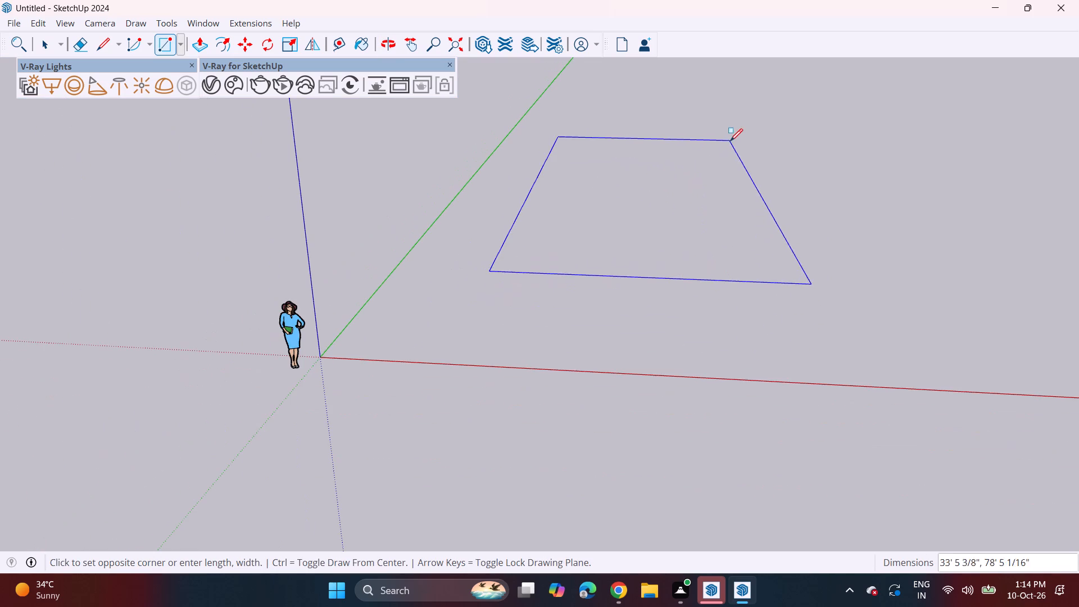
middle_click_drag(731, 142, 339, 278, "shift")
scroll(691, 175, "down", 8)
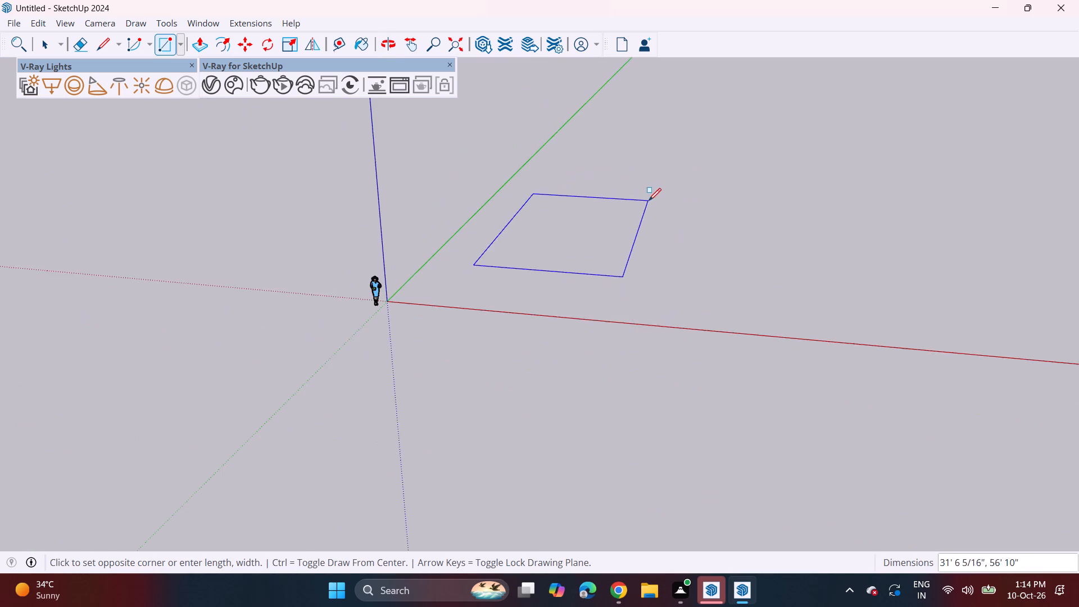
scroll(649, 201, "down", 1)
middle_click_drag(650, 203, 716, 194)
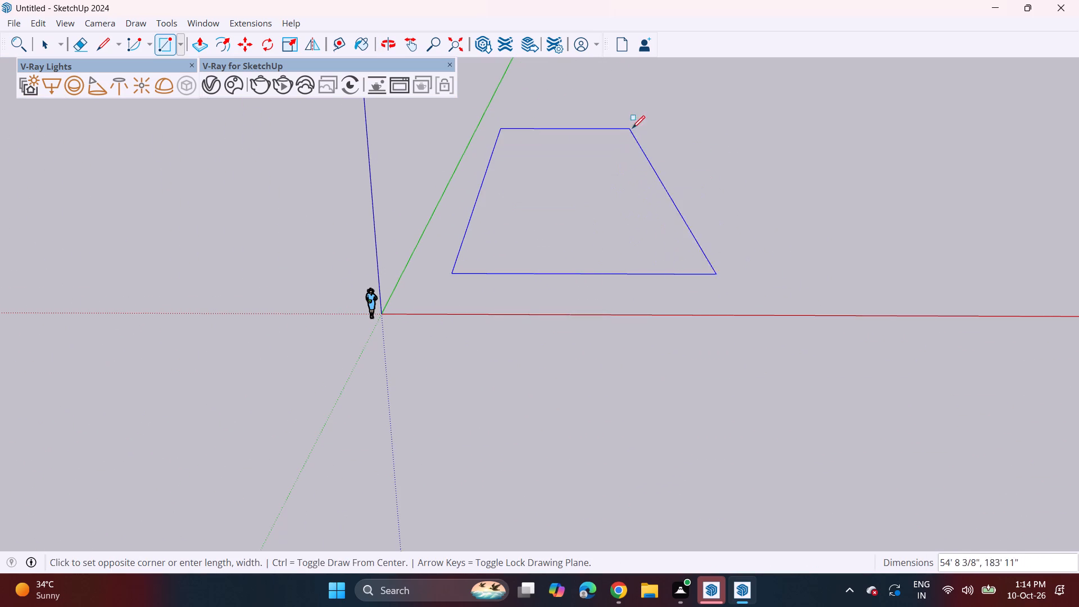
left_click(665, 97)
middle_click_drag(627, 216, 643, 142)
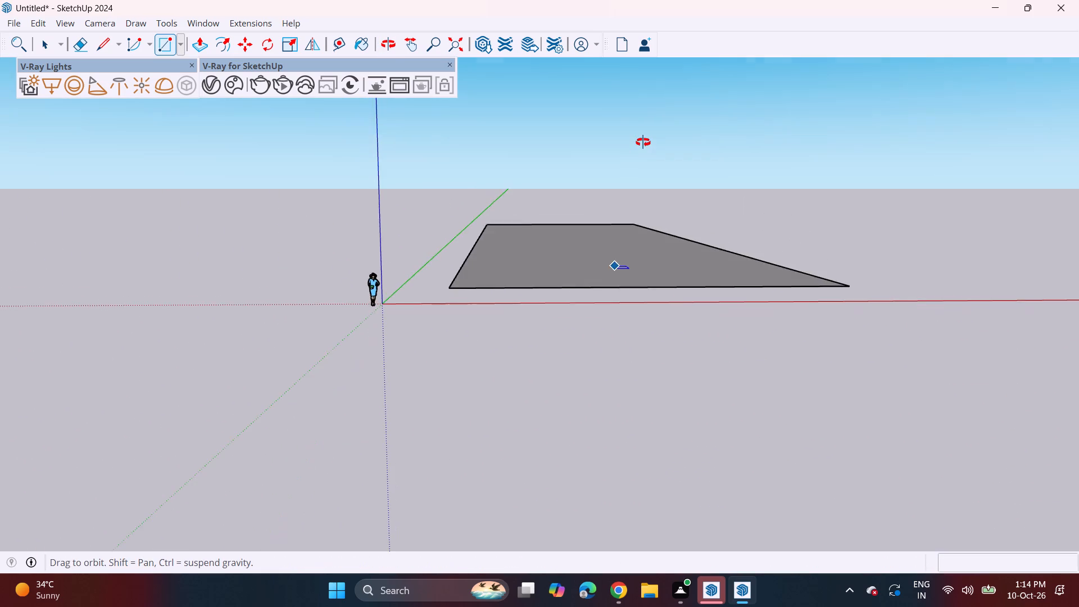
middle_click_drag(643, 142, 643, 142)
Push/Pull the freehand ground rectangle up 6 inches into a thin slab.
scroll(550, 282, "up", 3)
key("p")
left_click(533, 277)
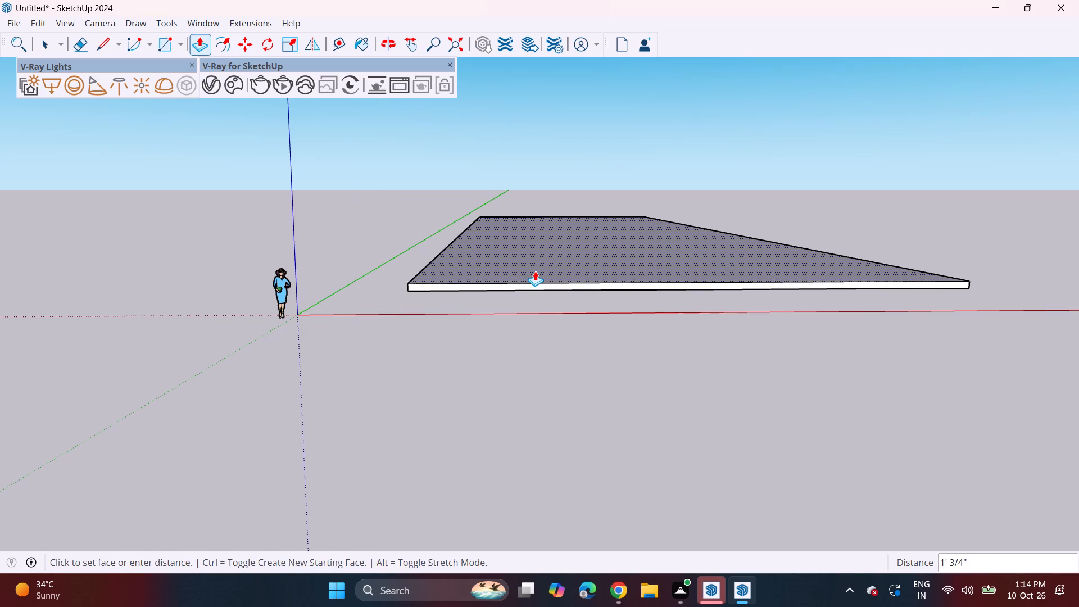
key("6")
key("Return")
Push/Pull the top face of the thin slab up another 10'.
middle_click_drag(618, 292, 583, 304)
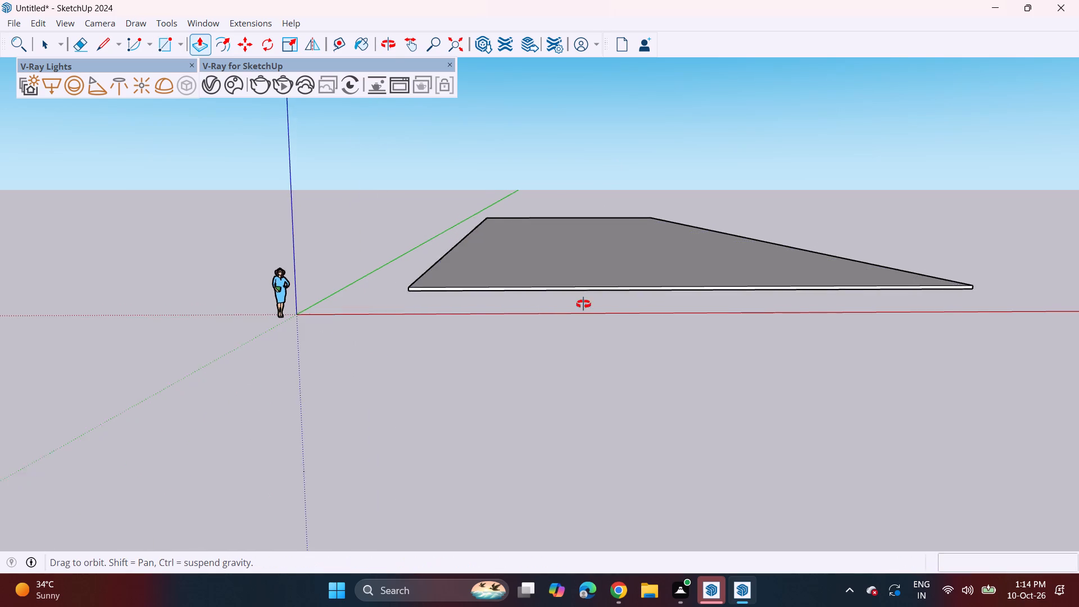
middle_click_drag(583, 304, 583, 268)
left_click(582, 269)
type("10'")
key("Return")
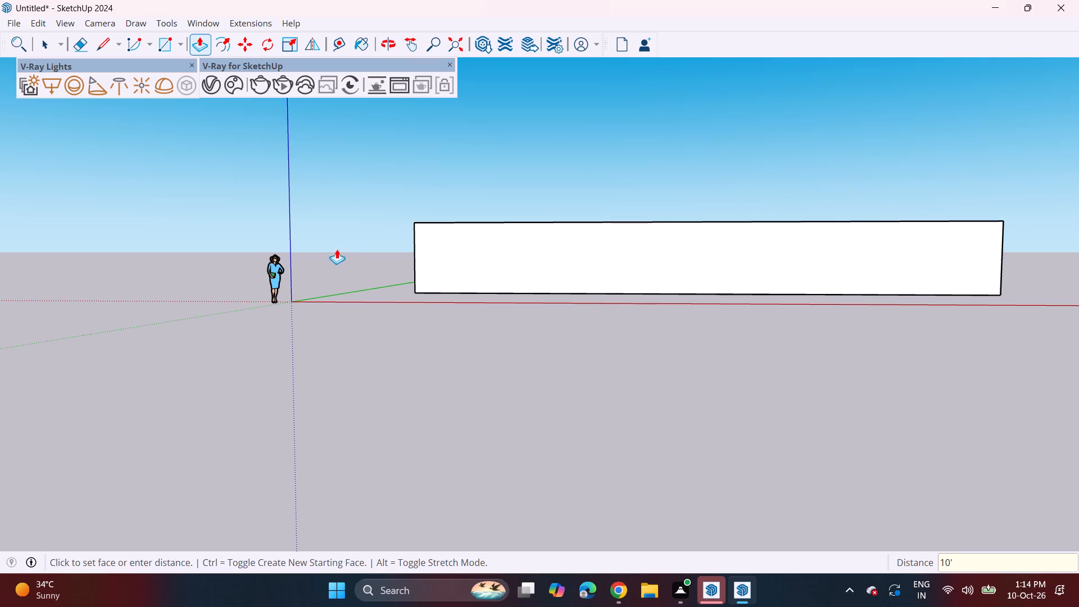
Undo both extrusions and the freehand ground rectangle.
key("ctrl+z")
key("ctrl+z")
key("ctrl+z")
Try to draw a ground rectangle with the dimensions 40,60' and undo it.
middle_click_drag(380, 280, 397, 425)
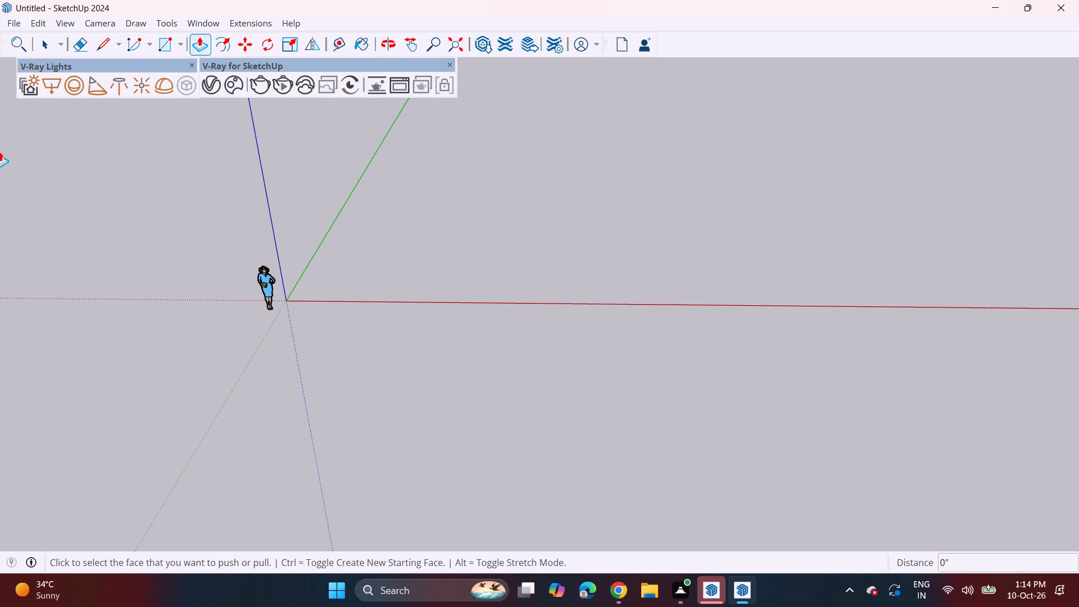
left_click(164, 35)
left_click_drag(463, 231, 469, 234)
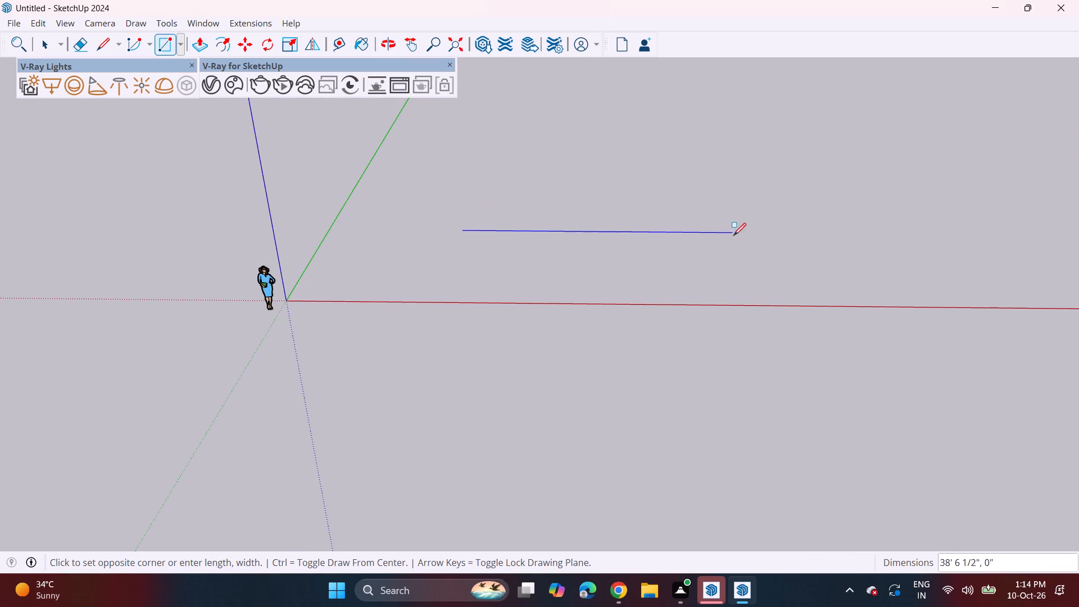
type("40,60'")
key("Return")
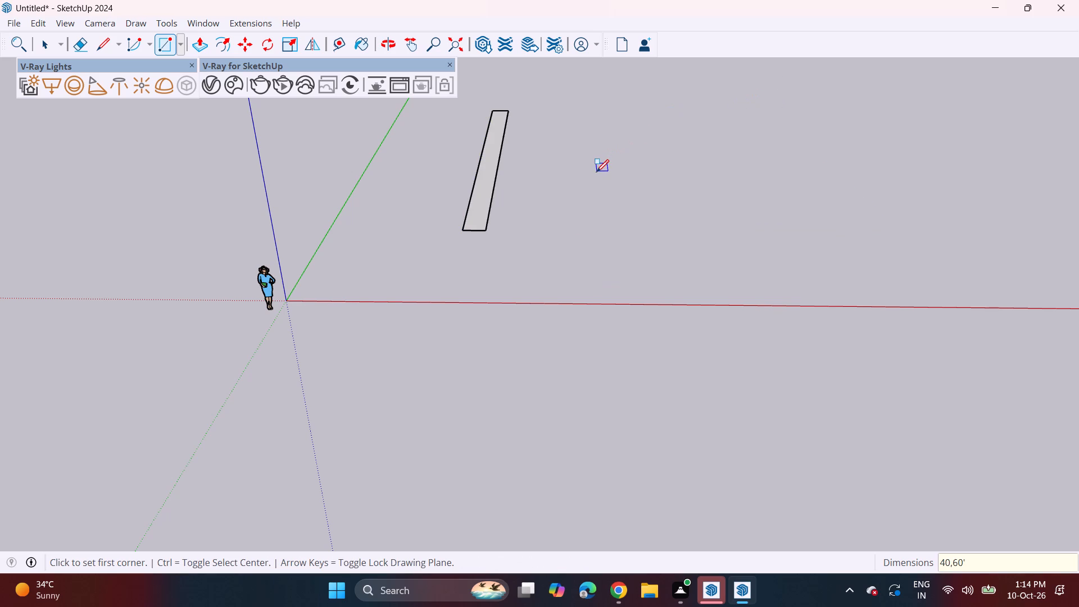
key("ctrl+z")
Draw a 40' by 60' rectangle on the ground plane between the red and green axes.
left_click_drag(445, 240, 459, 242)
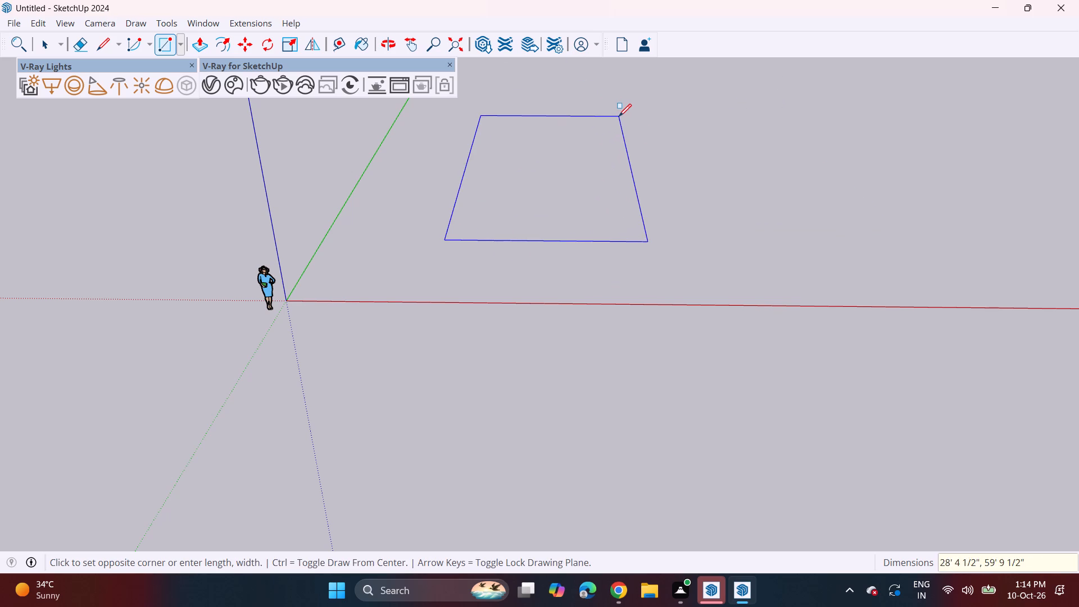
type("40'")
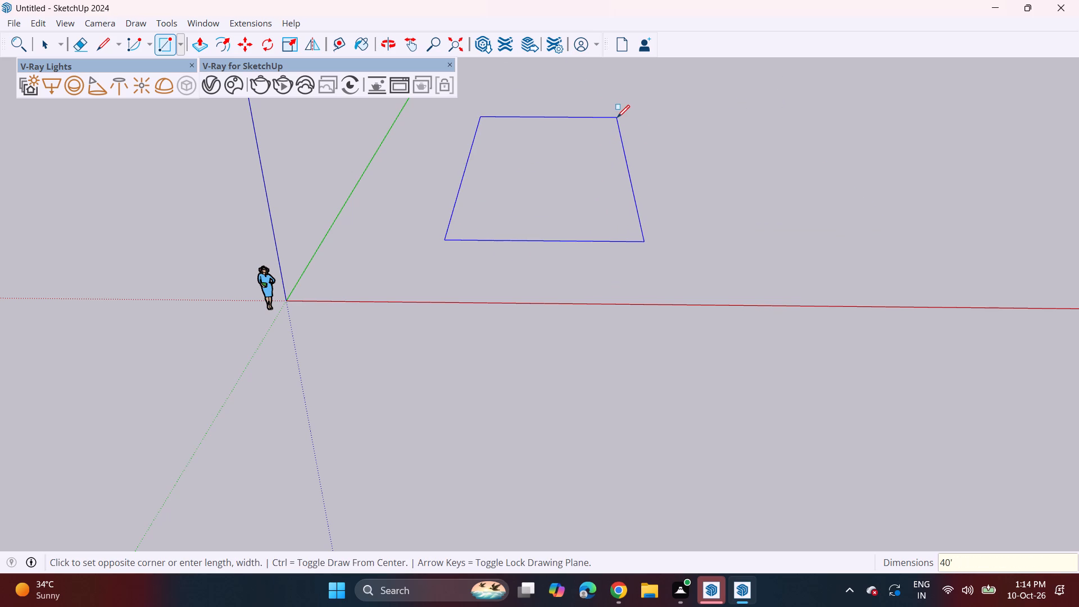
key("comma")
type("60'")
key("Return")
middle_click_drag(511, 280, 502, 132)
middle_click_drag(531, 191, 532, 272)
key("space")
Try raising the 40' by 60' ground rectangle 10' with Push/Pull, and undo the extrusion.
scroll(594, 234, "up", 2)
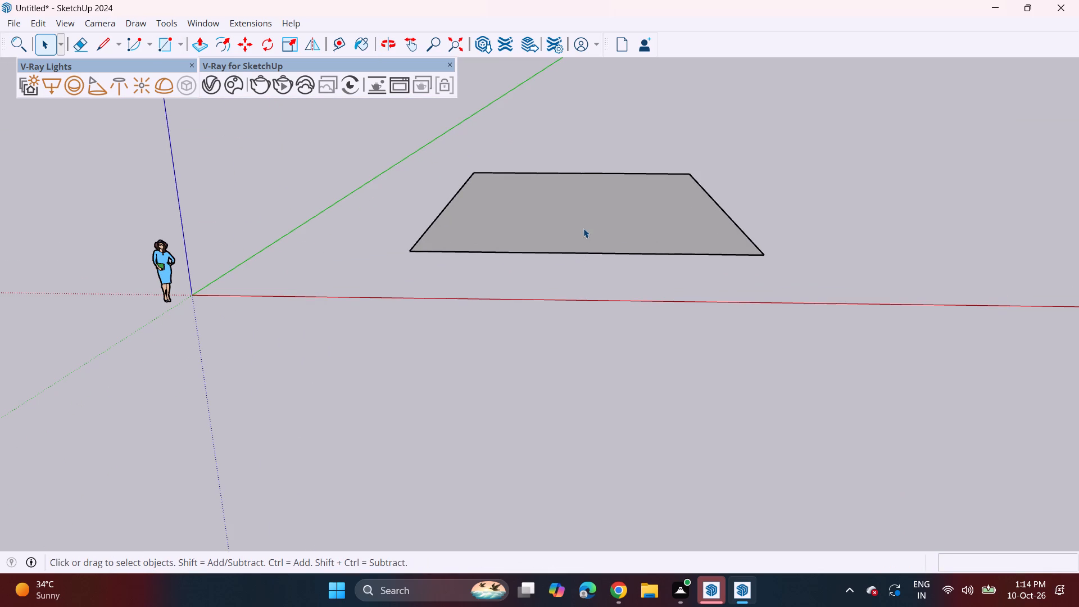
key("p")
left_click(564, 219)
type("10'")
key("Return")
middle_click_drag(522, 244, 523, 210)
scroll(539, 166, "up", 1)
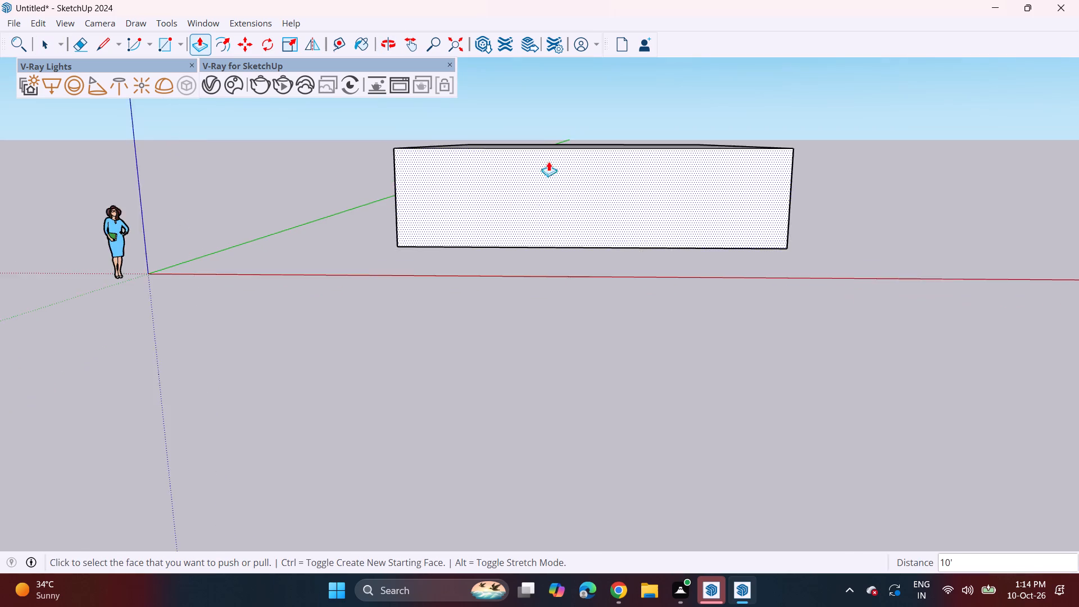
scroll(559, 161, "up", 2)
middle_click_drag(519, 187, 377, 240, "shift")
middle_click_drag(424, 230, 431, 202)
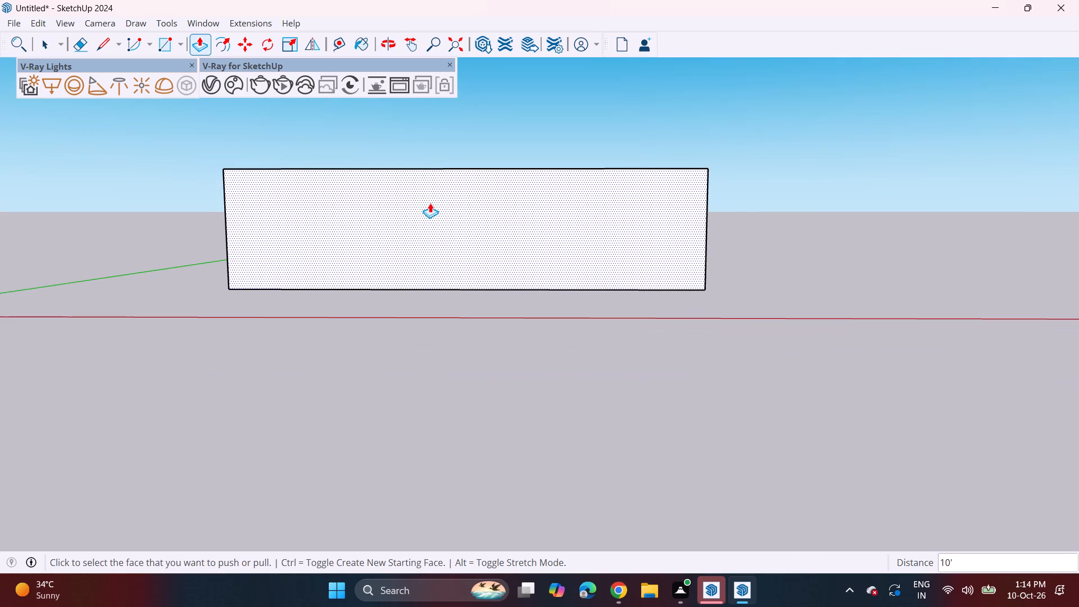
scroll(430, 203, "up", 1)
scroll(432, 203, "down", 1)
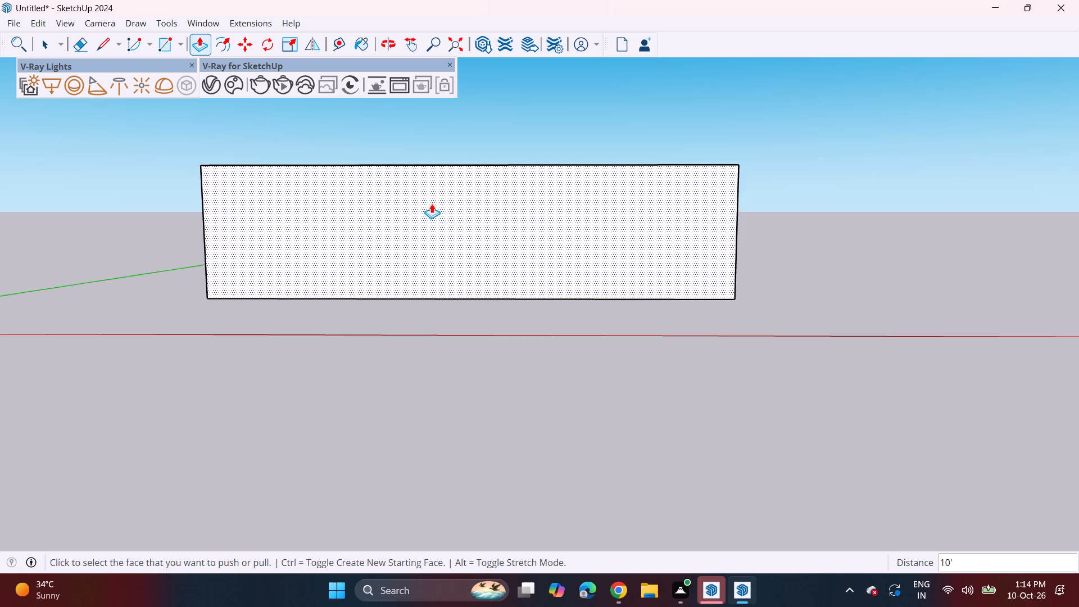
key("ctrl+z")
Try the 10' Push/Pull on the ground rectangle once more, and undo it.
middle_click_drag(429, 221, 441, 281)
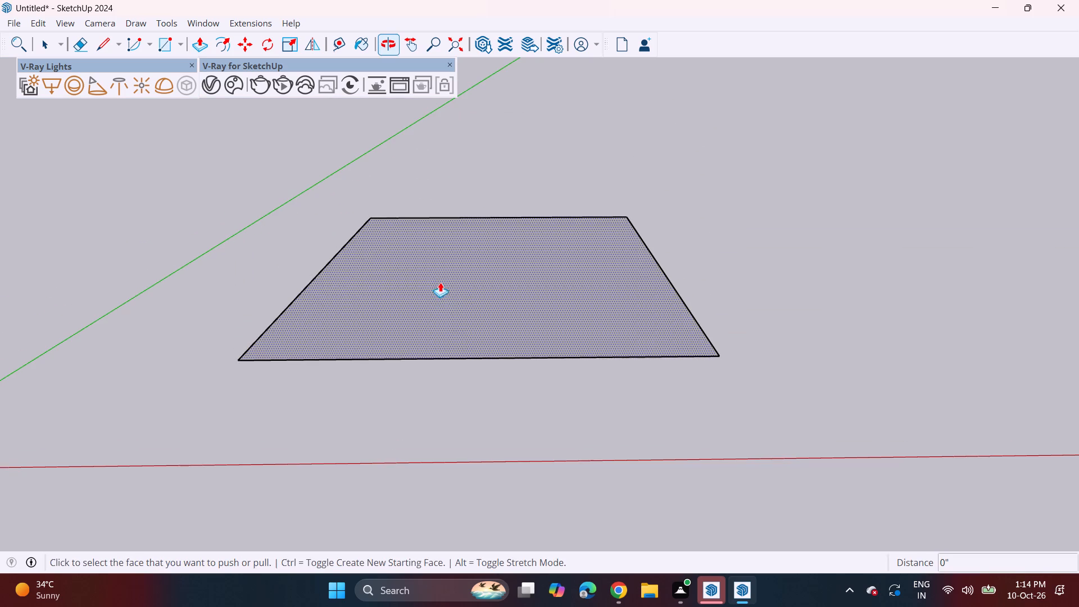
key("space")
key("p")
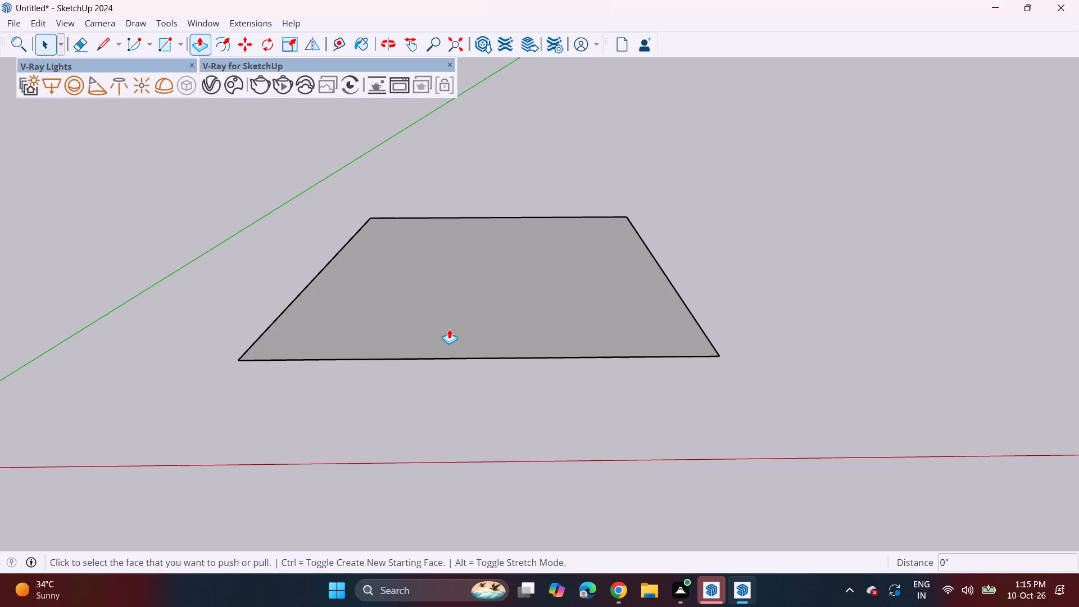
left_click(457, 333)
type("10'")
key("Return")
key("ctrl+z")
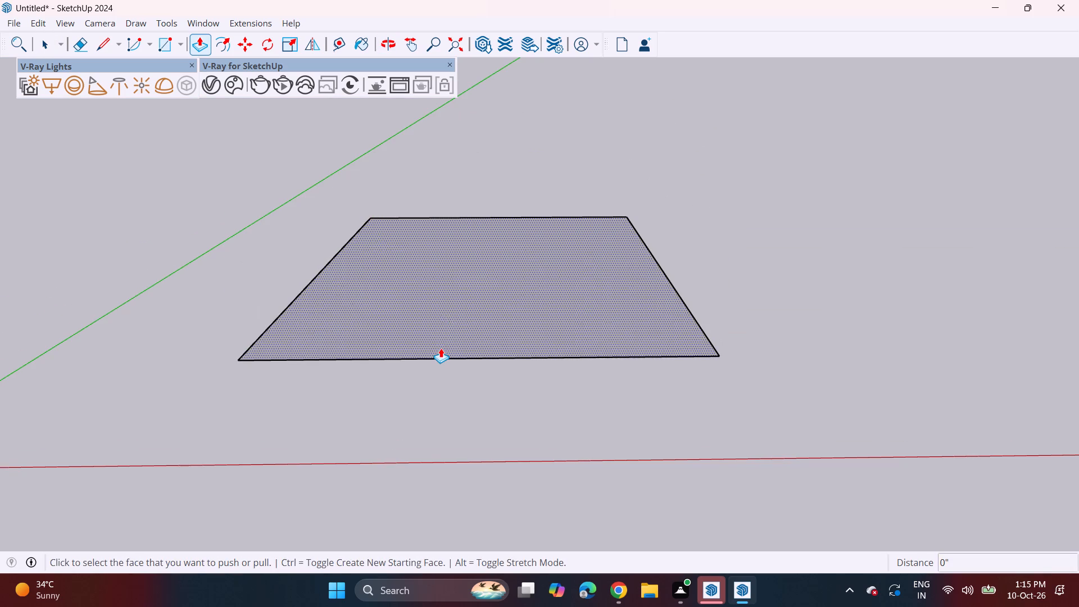
Push/Pull the 40' by 60' rectangle up 6 inches to form the base slab.
left_click(441, 348)
type("10")
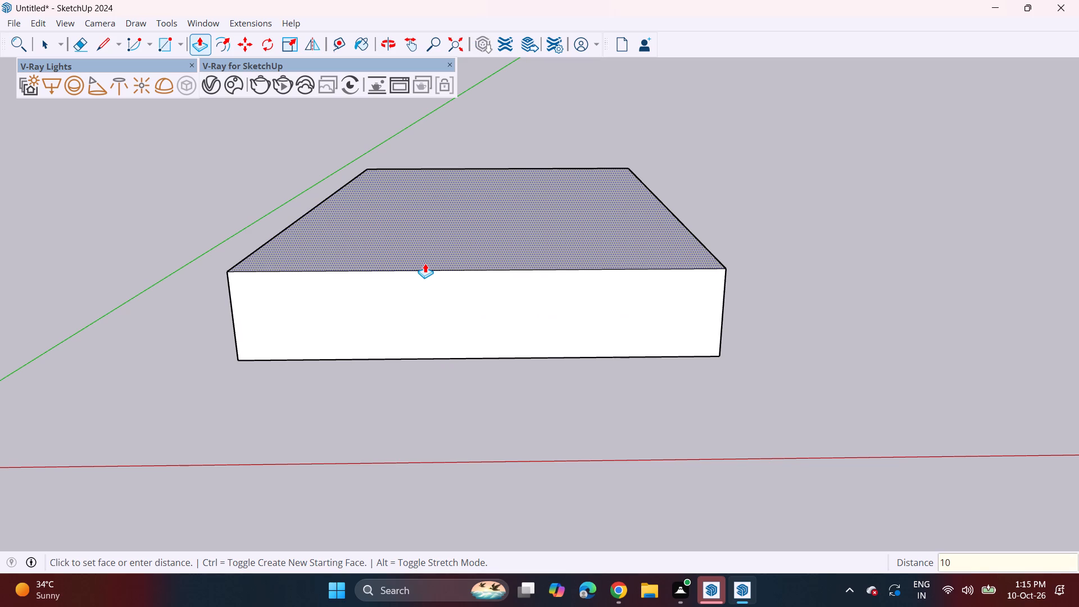
key("BackSpace")
key("BackSpace")
key("6")
key("Return")
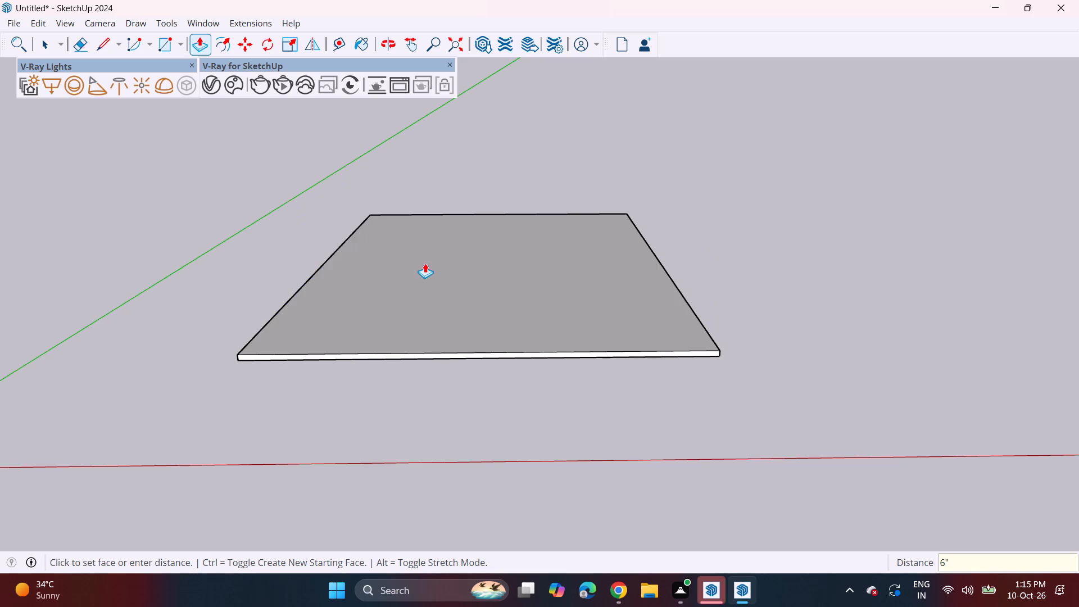
key("space")
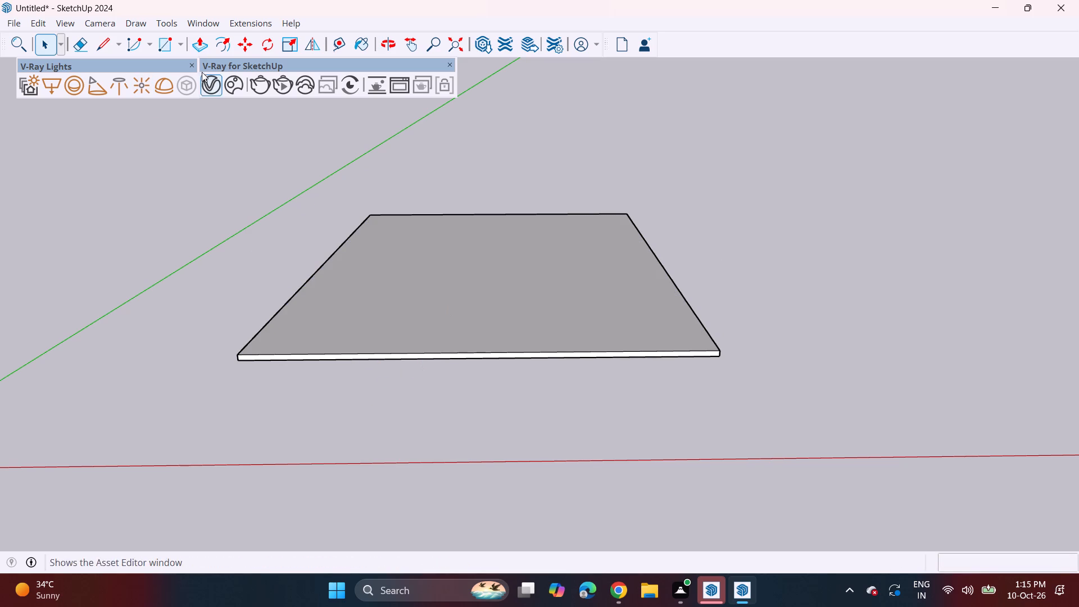
Offset the slab's top outline inward by about 7 1/2" to mark the perimeter wall thickness.
left_click(227, 37)
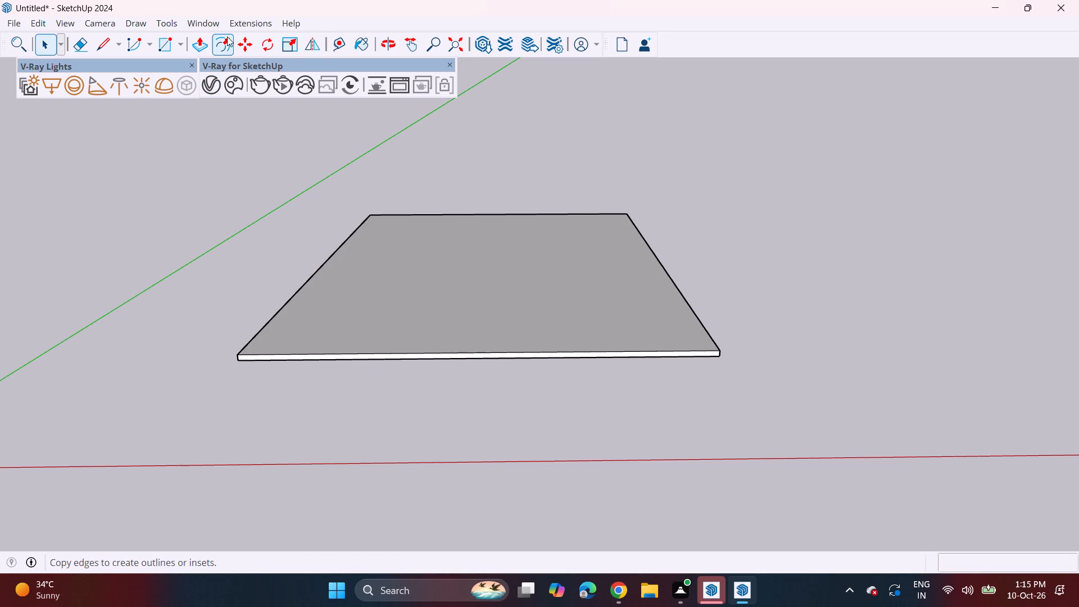
left_click(288, 314)
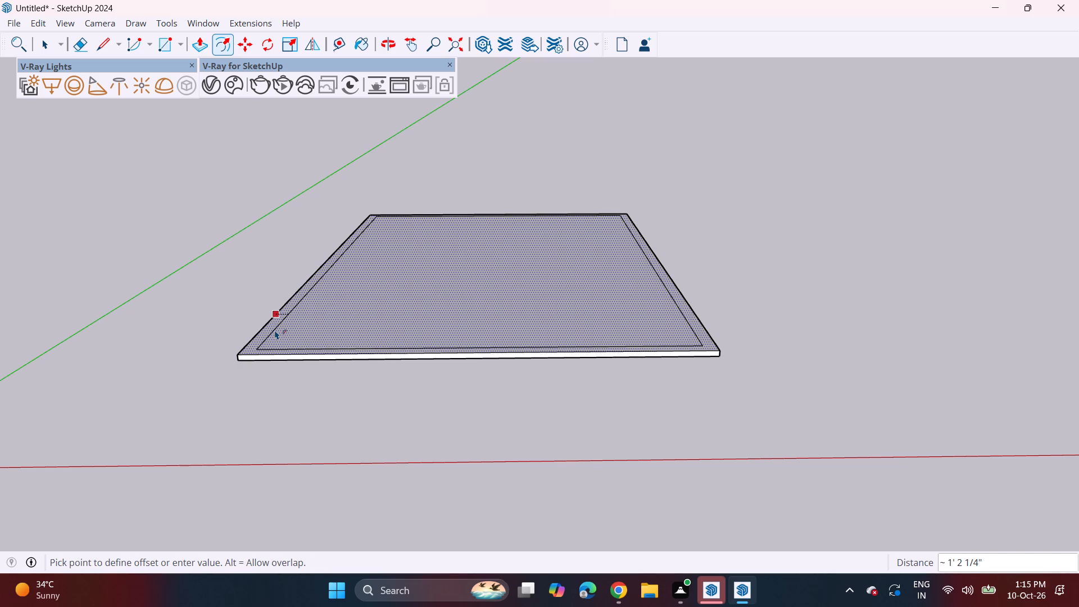
key("Escape")
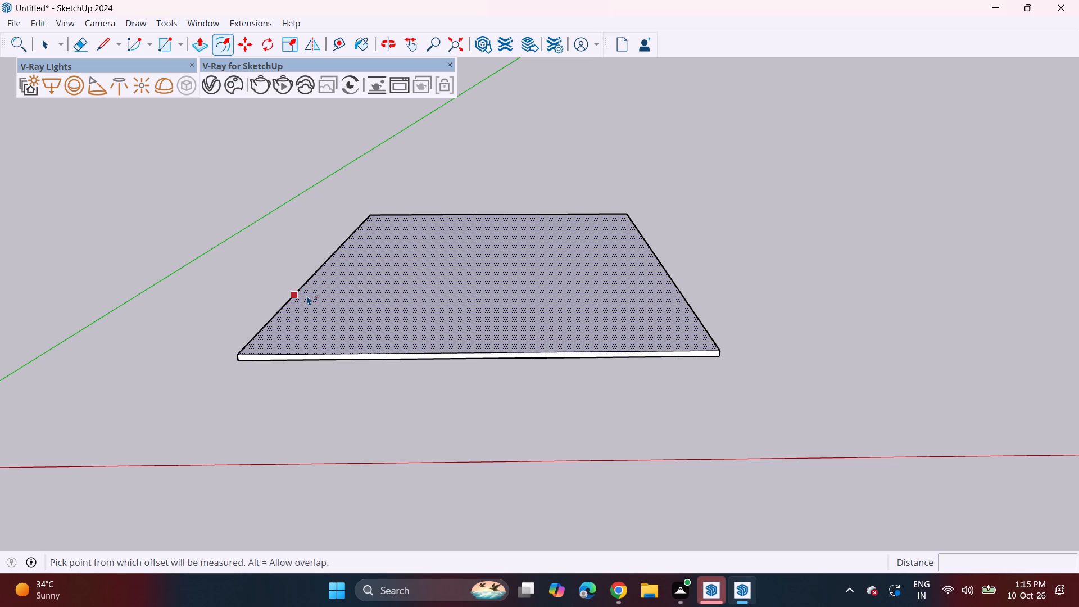
left_click(307, 296)
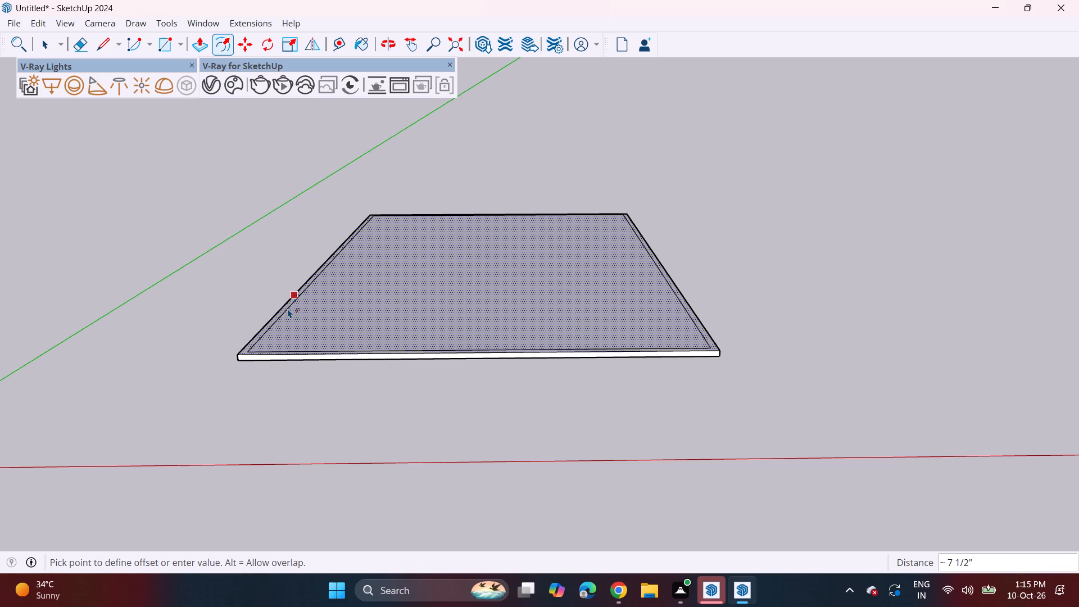
left_click(288, 309)
Draw a stepped partition line across the slab top between the inner side outlines, jogging forward before a final run of about 27'.
left_click(99, 47)
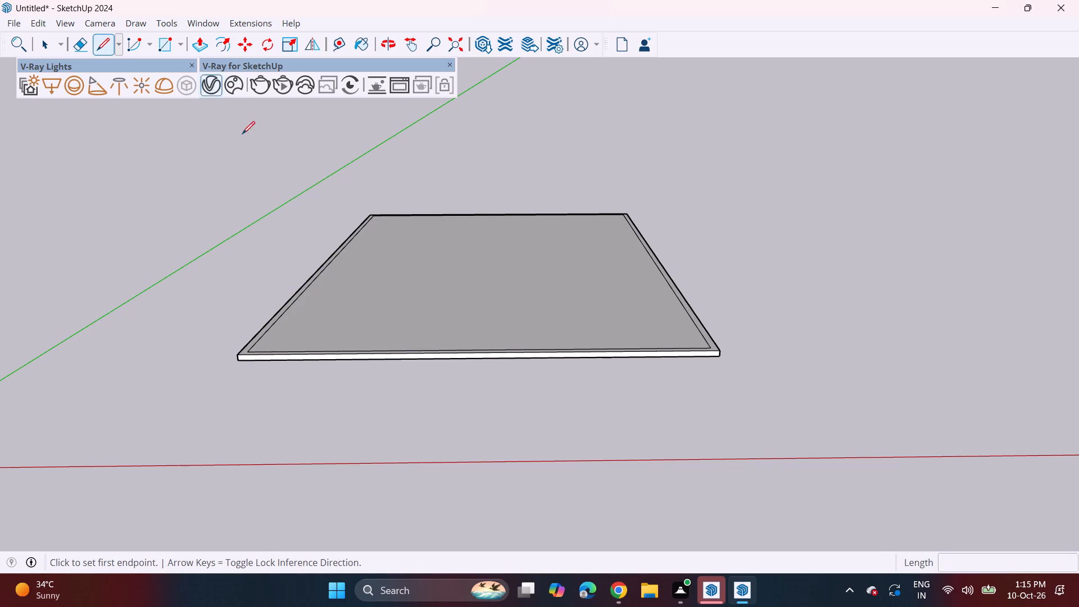
left_click(334, 254)
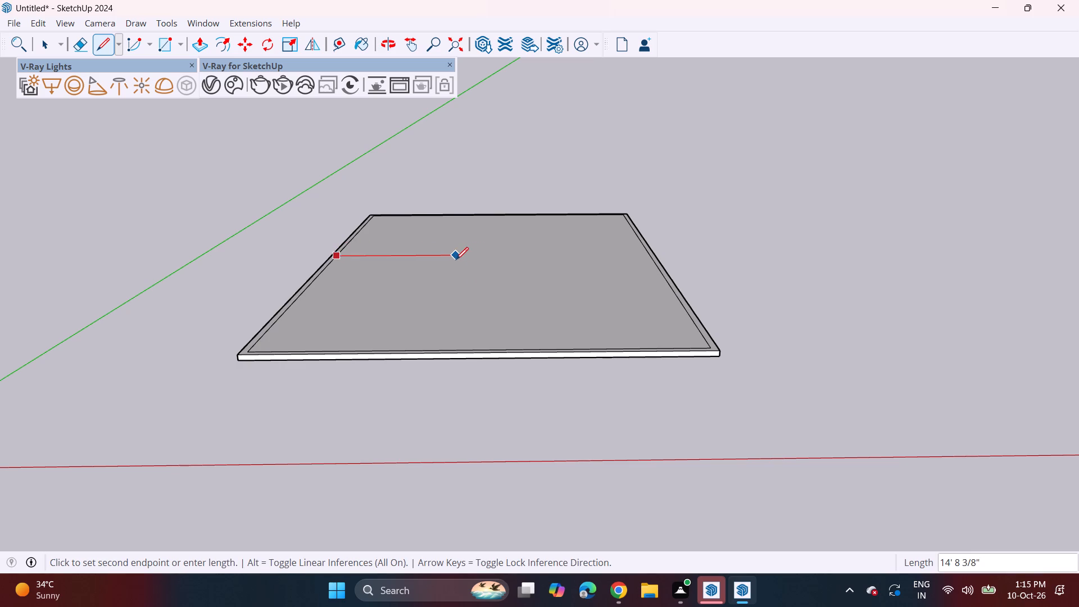
left_click(430, 260)
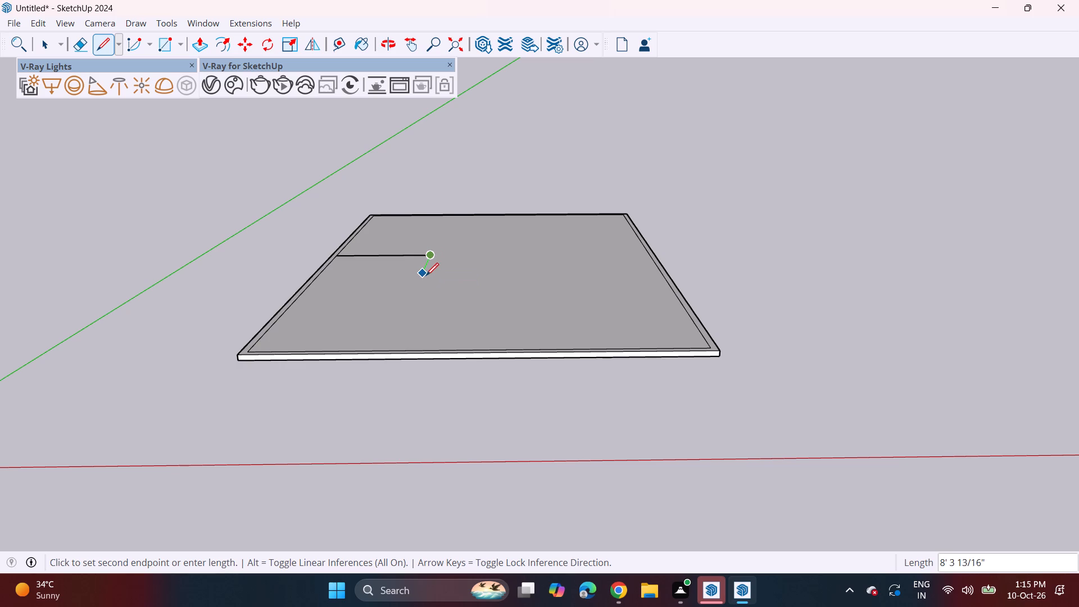
left_click(423, 283)
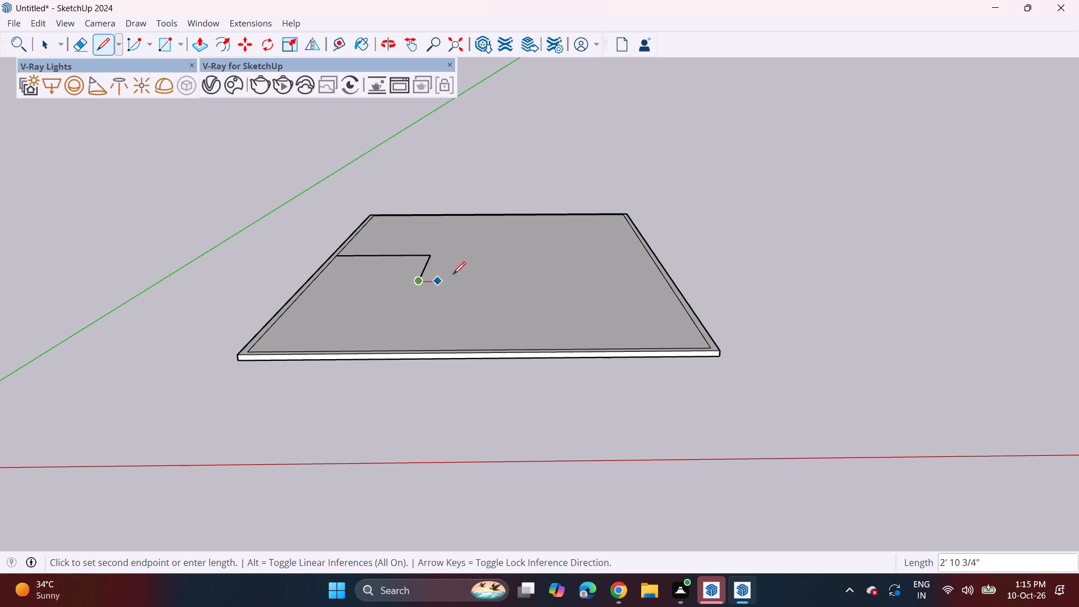
left_click(667, 283)
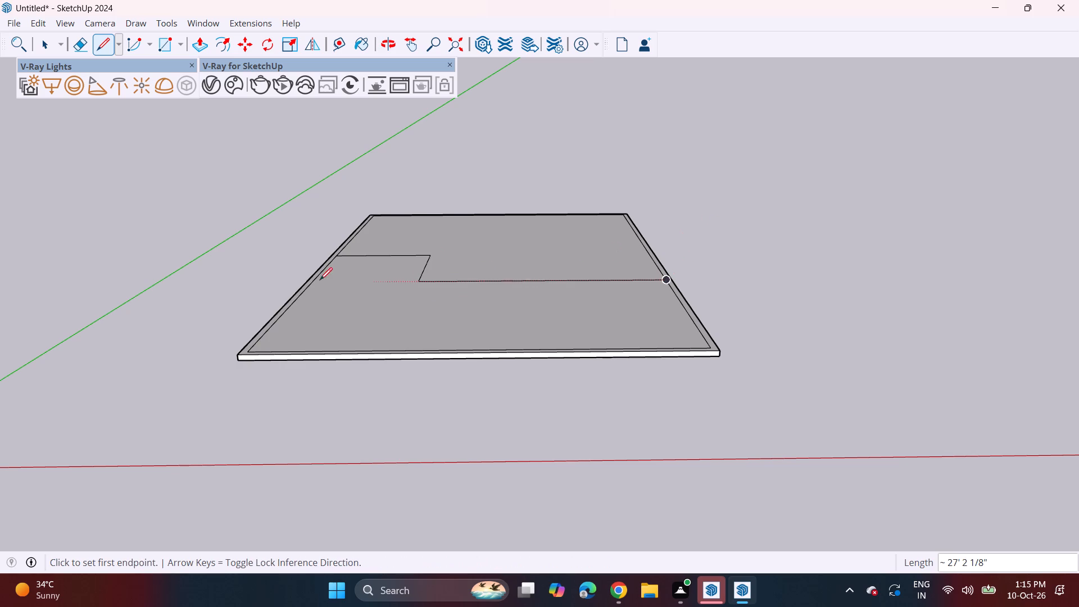
Start a second, parallel partition line just behind the first with a segment about 11' 6" from the inner outline on the green-axis side.
scroll(353, 261, "up", 4)
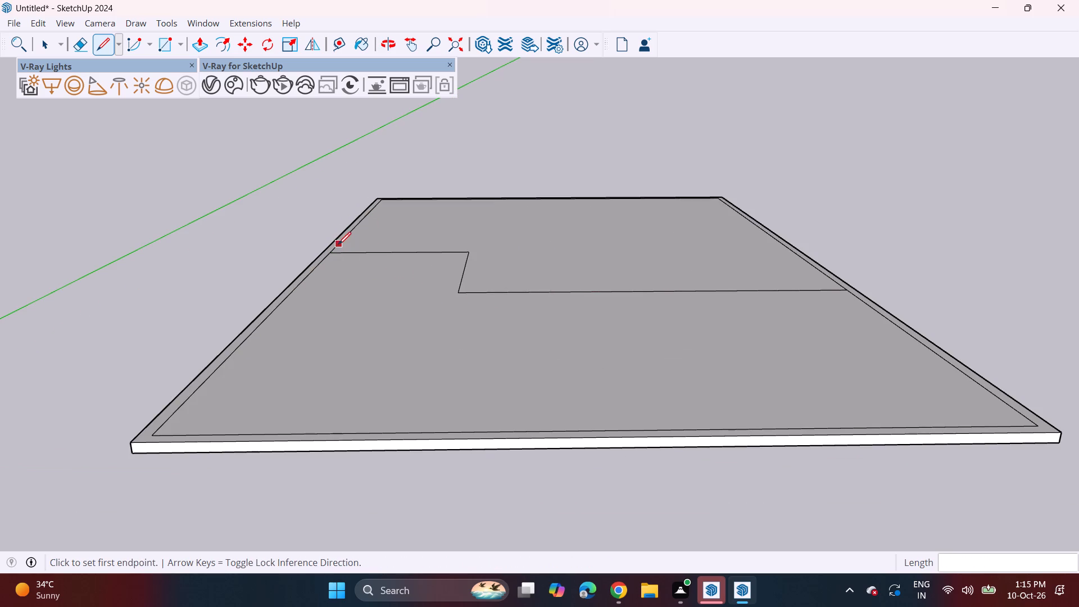
scroll(340, 244, "up", 9)
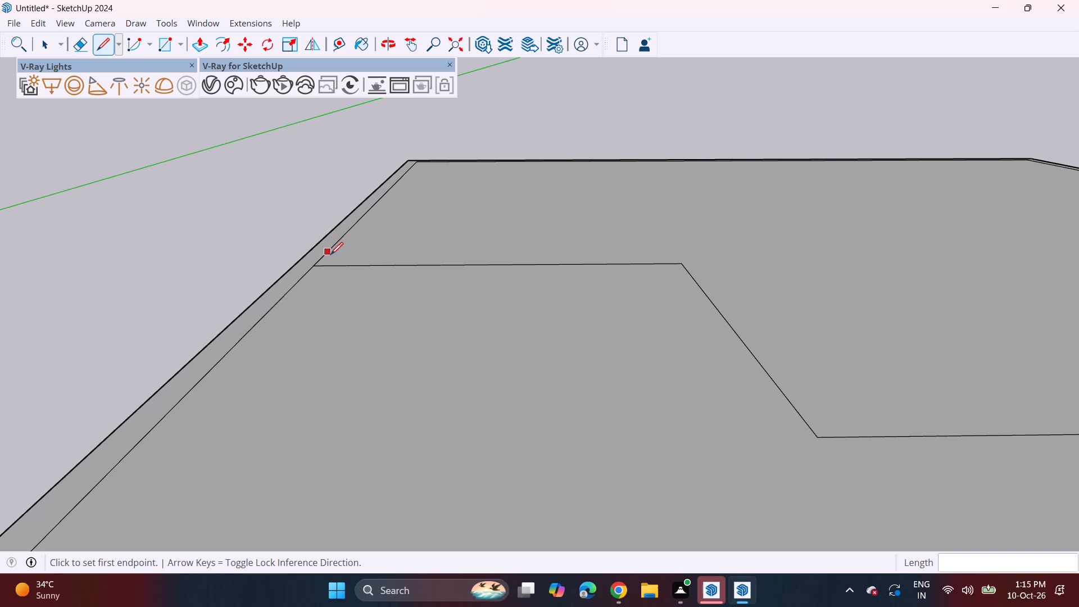
left_click(325, 259)
scroll(617, 226, "down", 6)
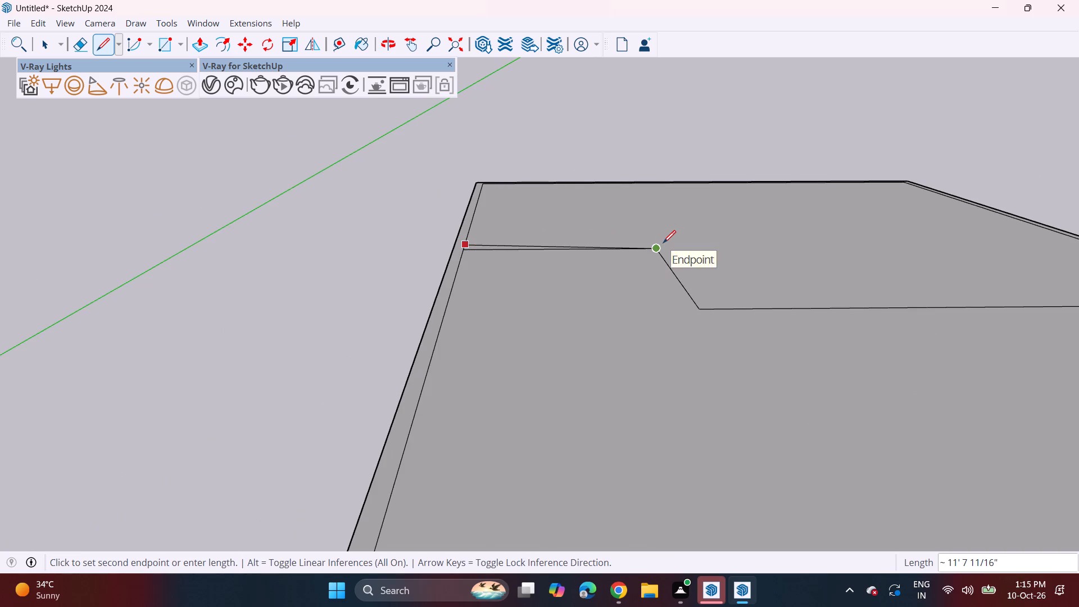
left_click(664, 240)
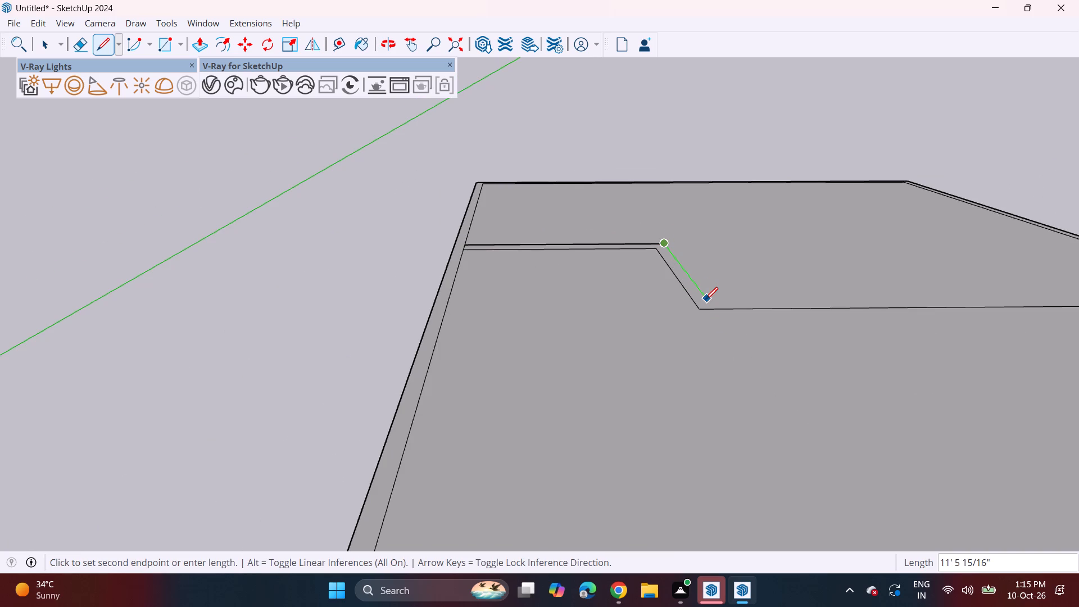
key("space")
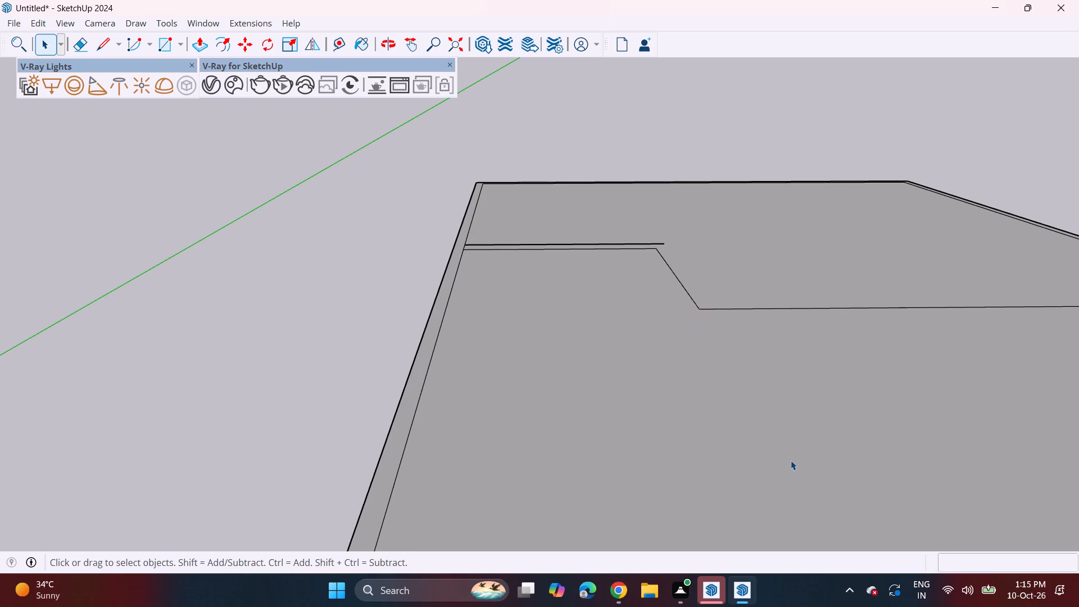
middle_click_drag(799, 443, 559, 416, "shift")
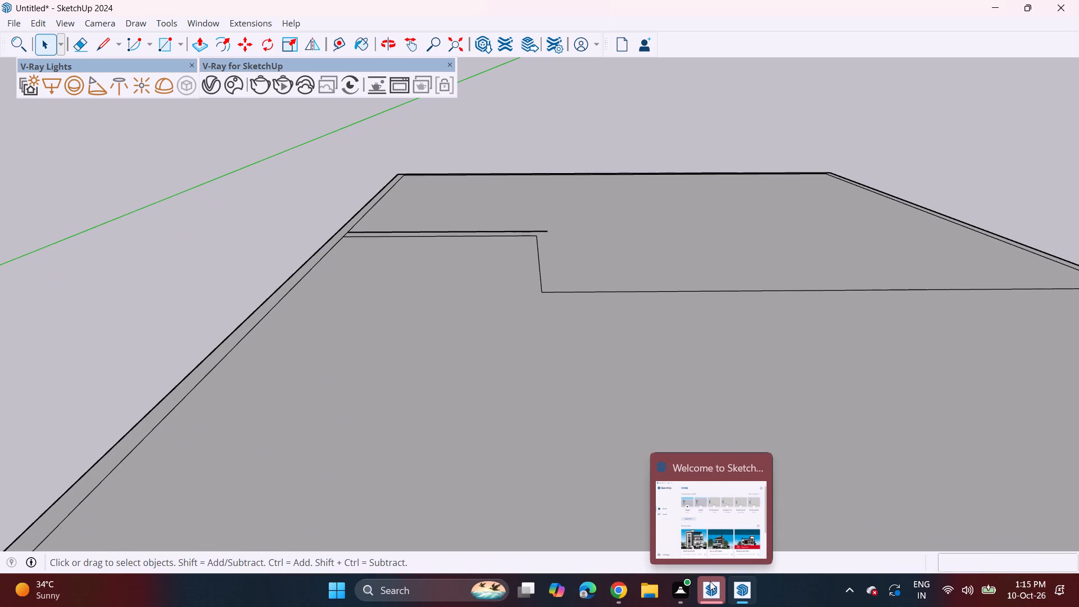
Close the leftover Welcome to SketchUp window.
left_click(758, 468)
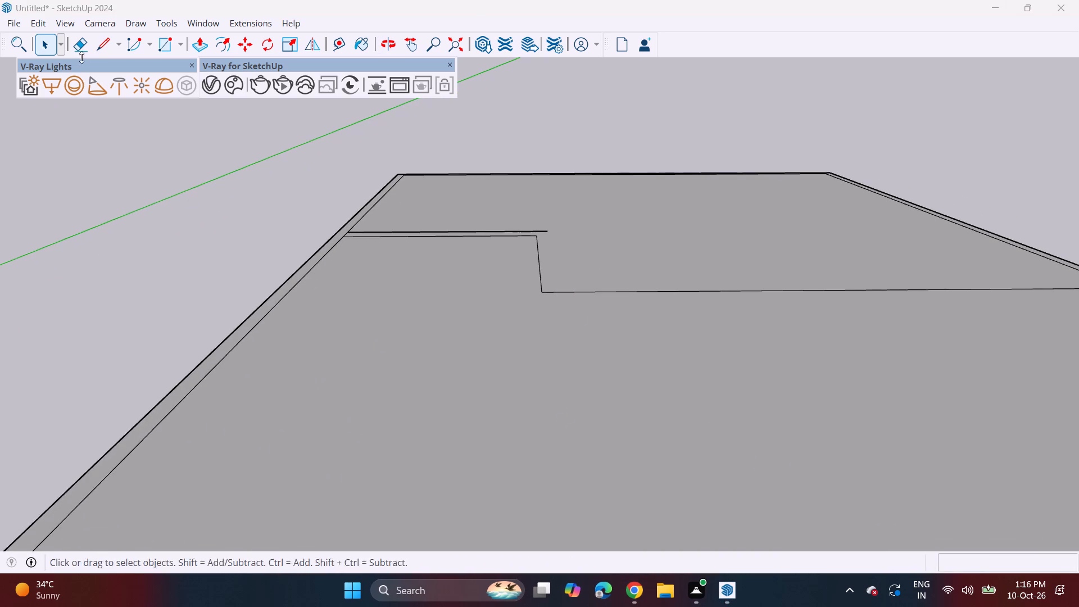
Continue the second partition line parallel to the jog and about 27' across to the opposite inner outline.
left_click(92, 50)
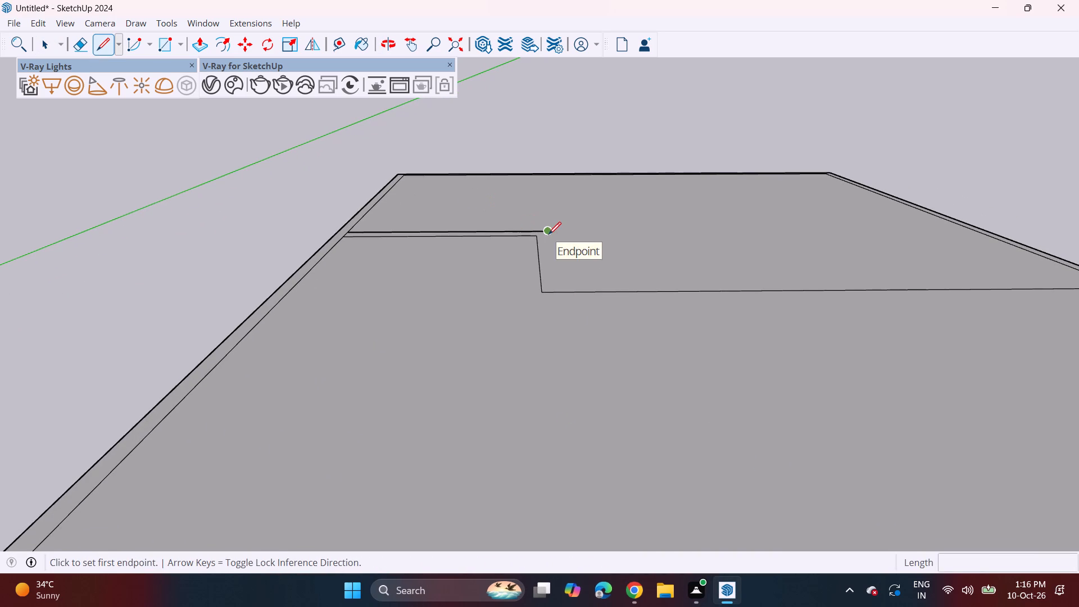
left_click(548, 234)
left_click(557, 280)
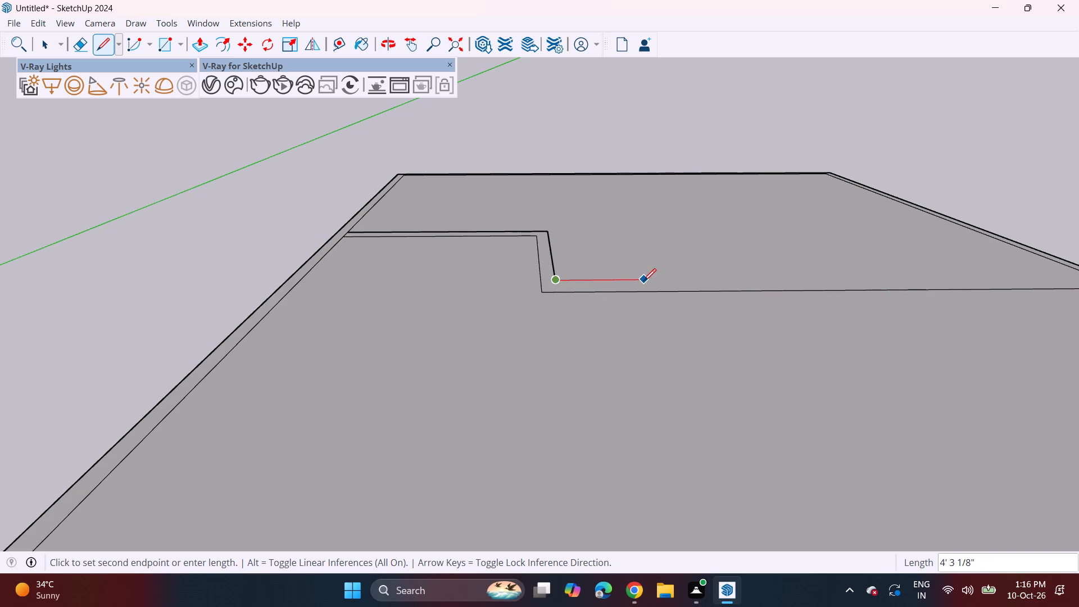
middle_click_drag(643, 281, 401, 275)
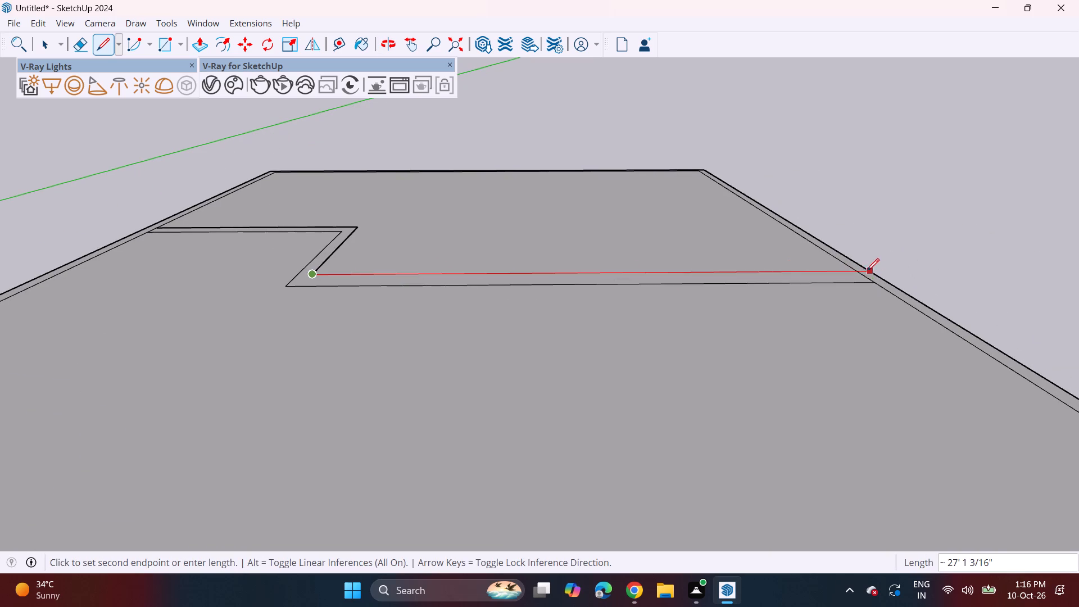
left_click(863, 270)
Extend the front partition line about 7 1/2" to the slab's outer edge at its green-axis end.
scroll(573, 289, "down", 6)
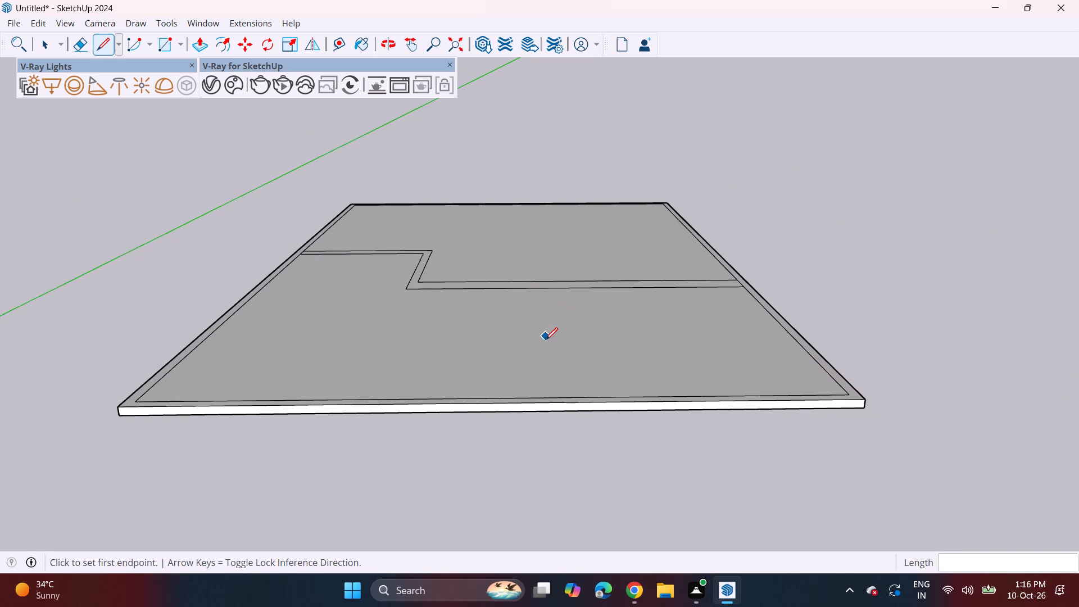
middle_click_drag(487, 328, 496, 297)
scroll(479, 296, "down", 2)
middle_click_drag(460, 297, 506, 447, "shift")
middle_click(489, 446)
middle_click_drag(482, 433, 433, 423, "shift")
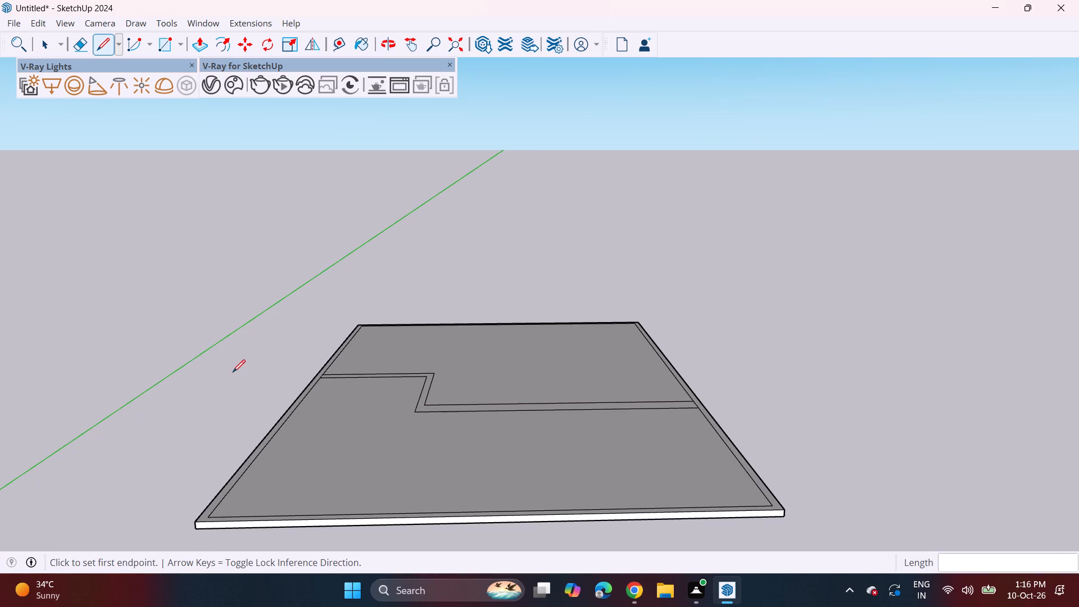
scroll(307, 369, "up", 7)
left_click(327, 384)
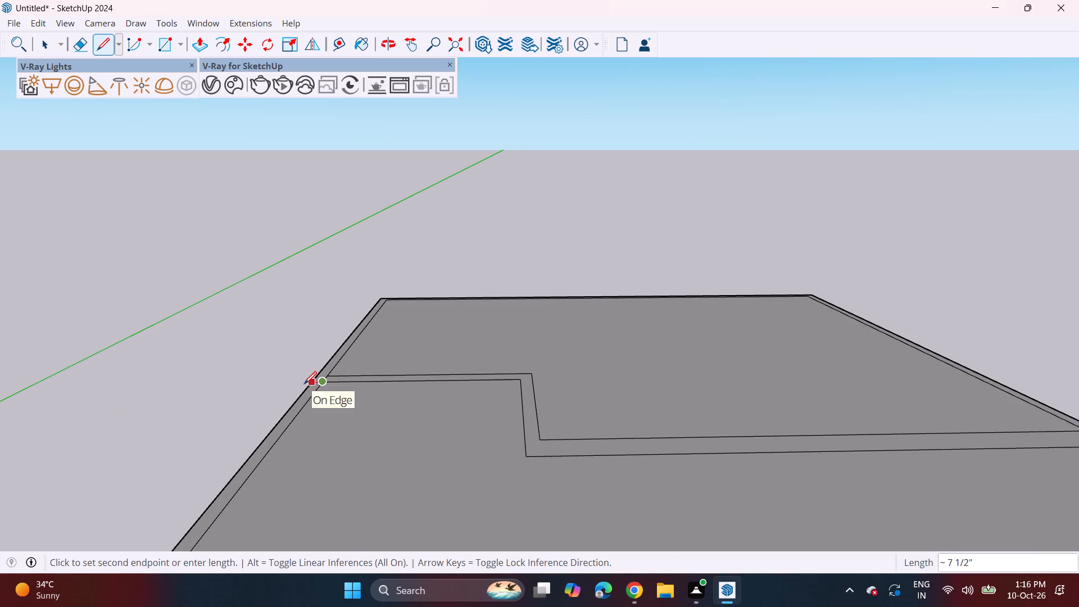
left_click(304, 384)
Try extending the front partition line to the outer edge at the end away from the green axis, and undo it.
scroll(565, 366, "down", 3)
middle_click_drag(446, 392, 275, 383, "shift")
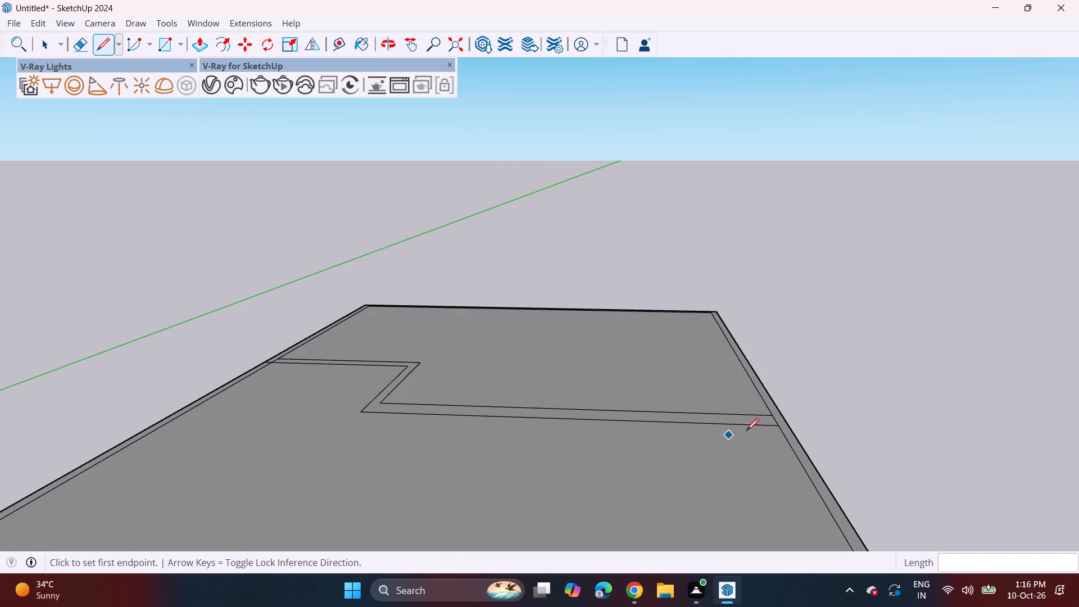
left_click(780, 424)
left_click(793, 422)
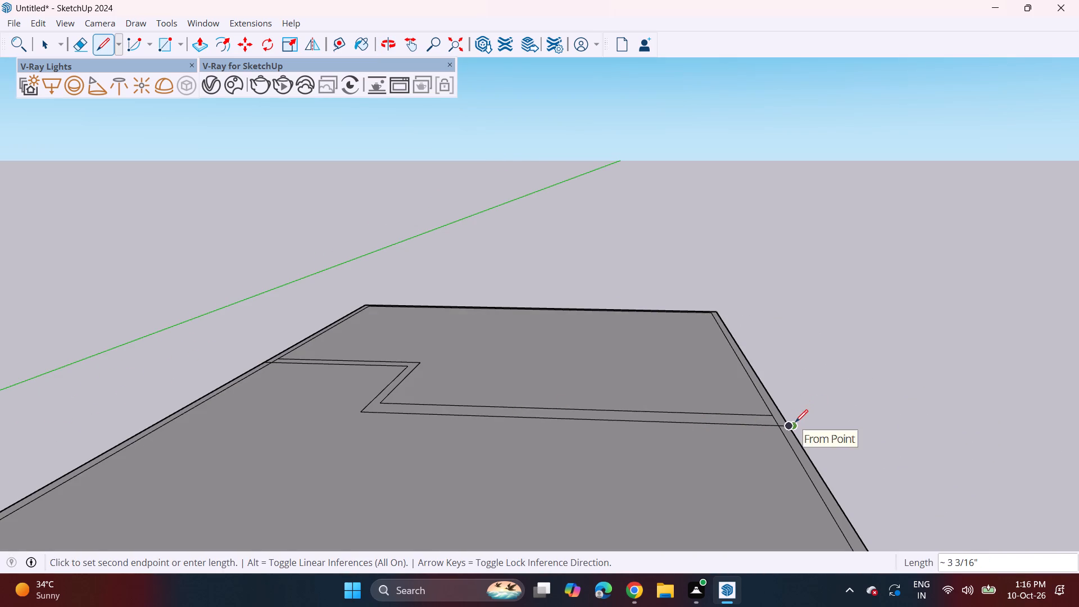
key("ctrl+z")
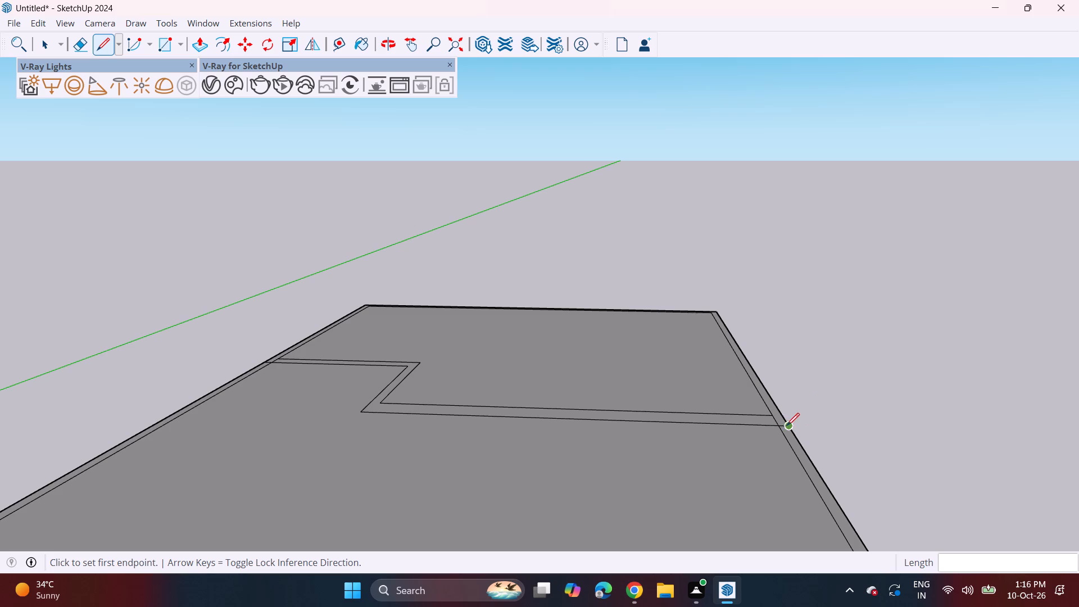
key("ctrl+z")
Draw a short line from the front partition line to the slab's outer edge at the end away from the green axis.
left_click(782, 429)
left_click(795, 429)
scroll(742, 393, "down", 3)
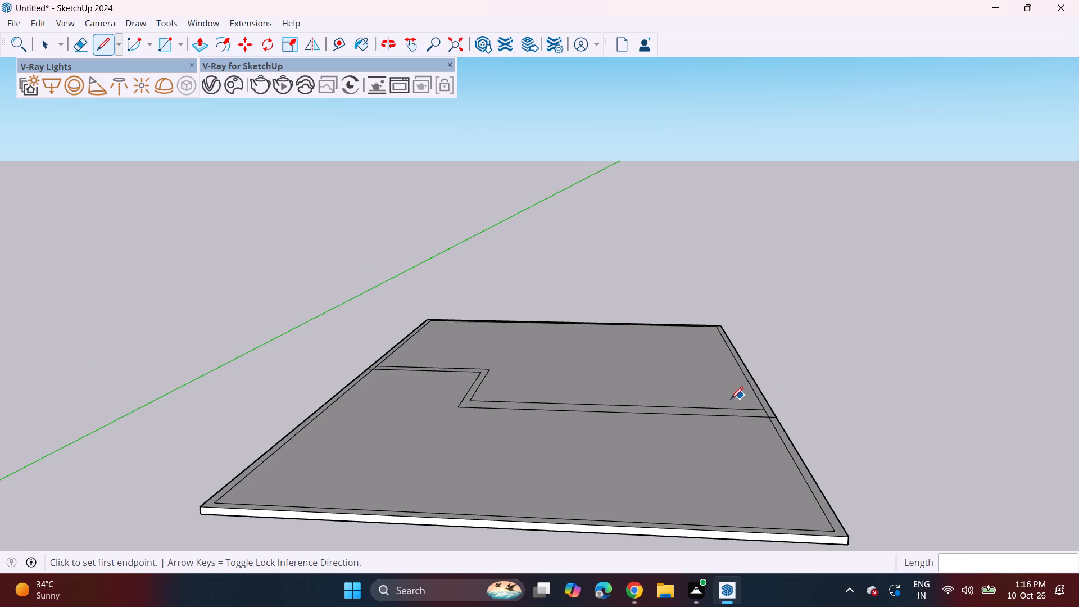
key("space")
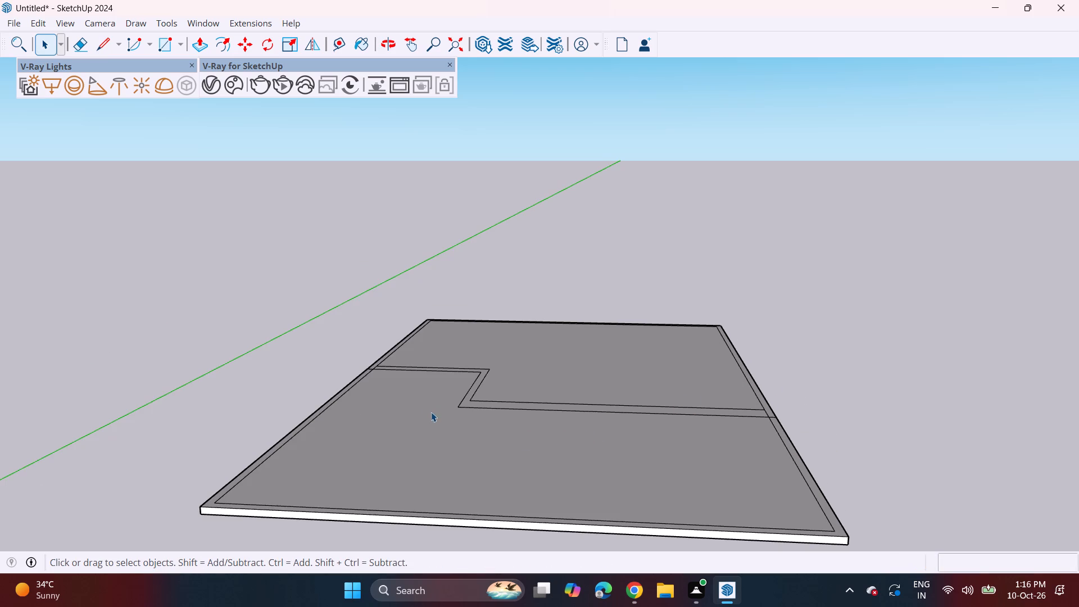
Erase the inner outline pieces between the two partition lines at both ends, joining the partition strip with the rear perimeter strip.
middle_click_drag(447, 395, 462, 396)
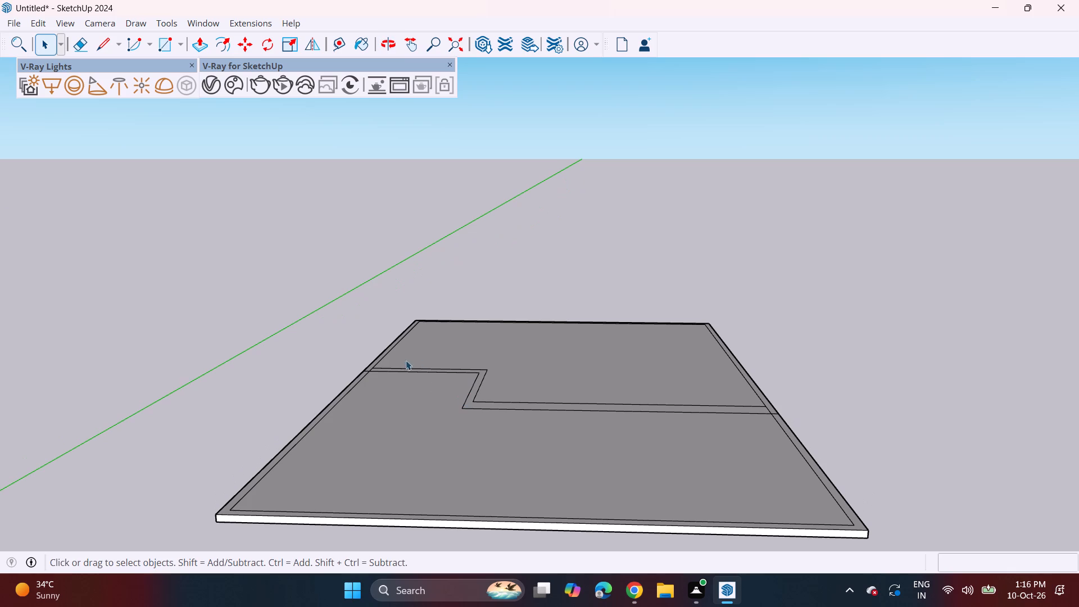
left_click(84, 49)
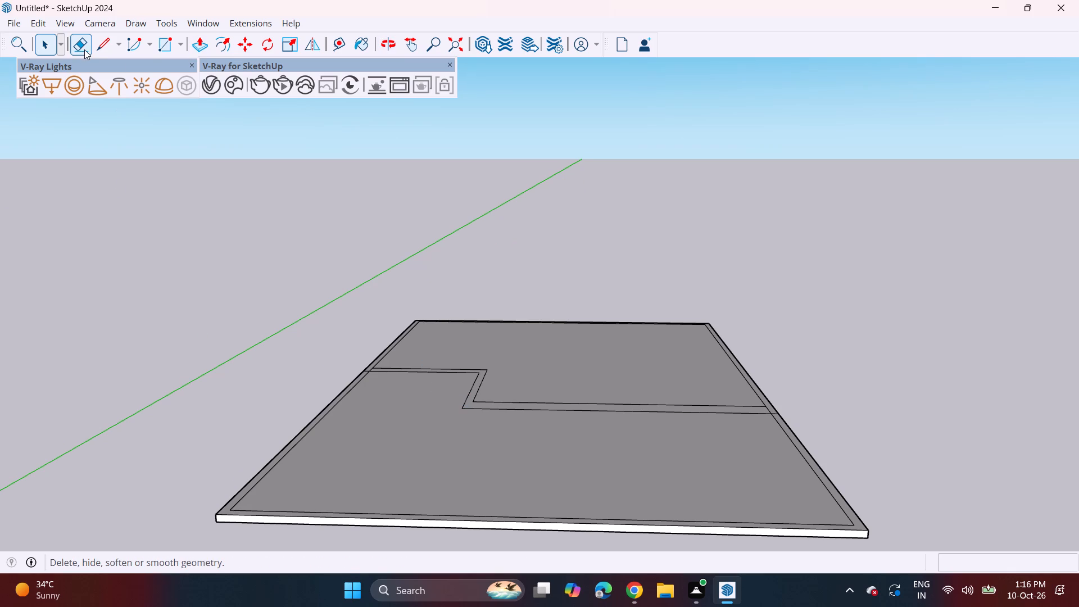
scroll(363, 414, "up", 3)
scroll(377, 360, "up", 8)
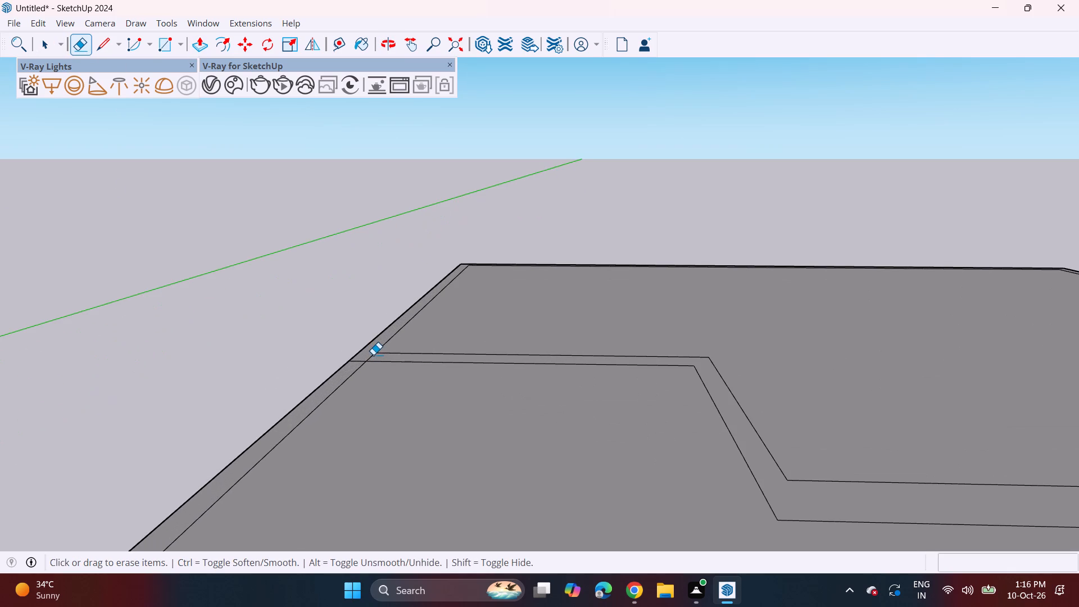
left_click(373, 355)
scroll(433, 375, "down", 10)
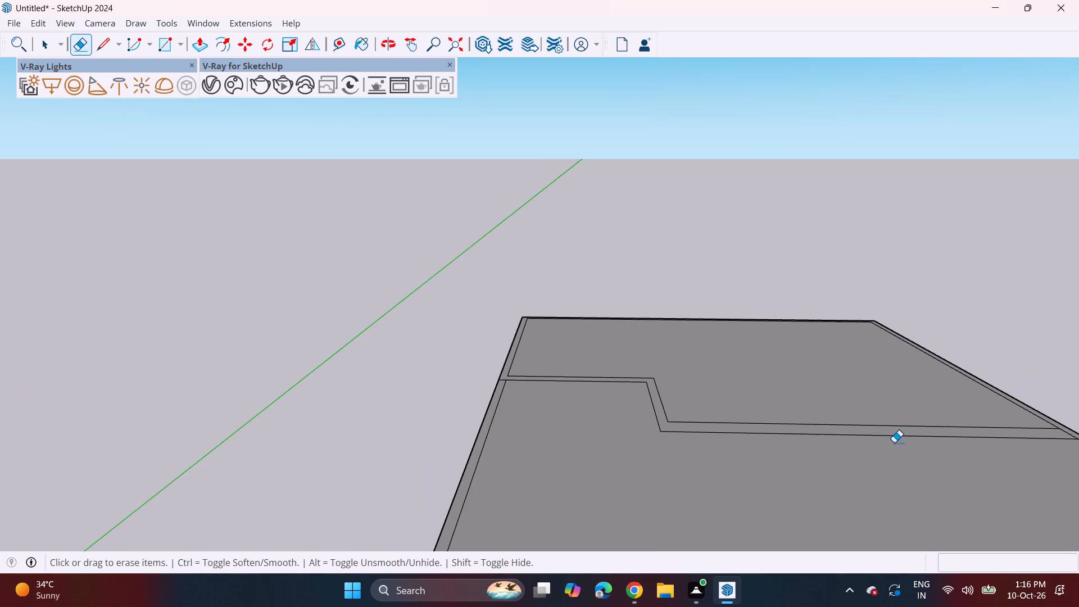
middle_click_drag(891, 443, 667, 453, "shift")
scroll(919, 395, "up", 9)
left_click(824, 485)
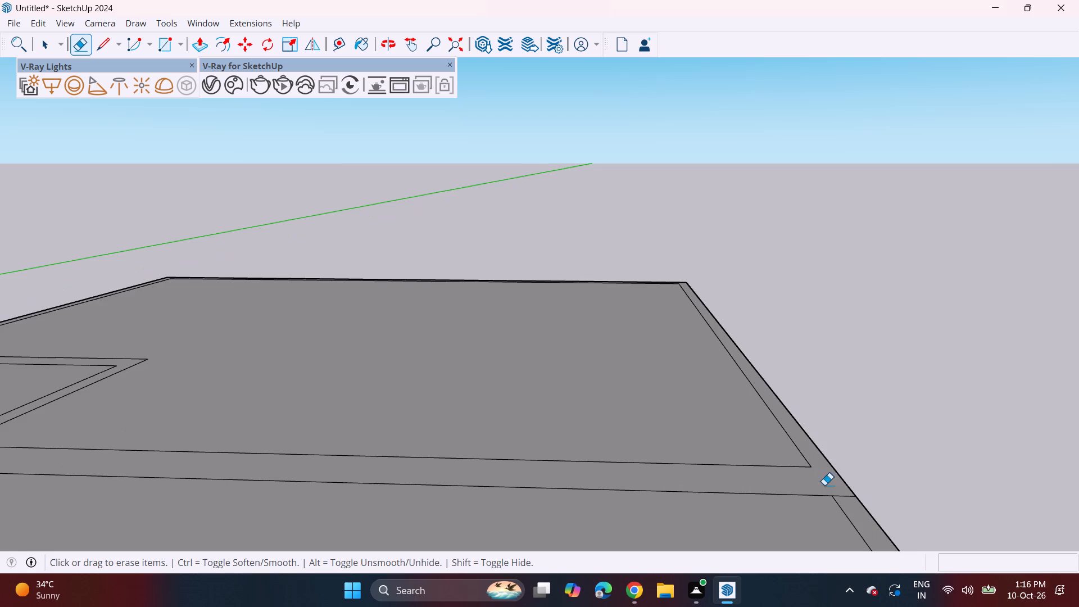
Push/Pull the joined rear wall strip up 10' to form the walls of the rear enclosure.
scroll(768, 470, "down", 15)
middle_click_drag(348, 443, 464, 429, "shift")
scroll(527, 439, "up", 5)
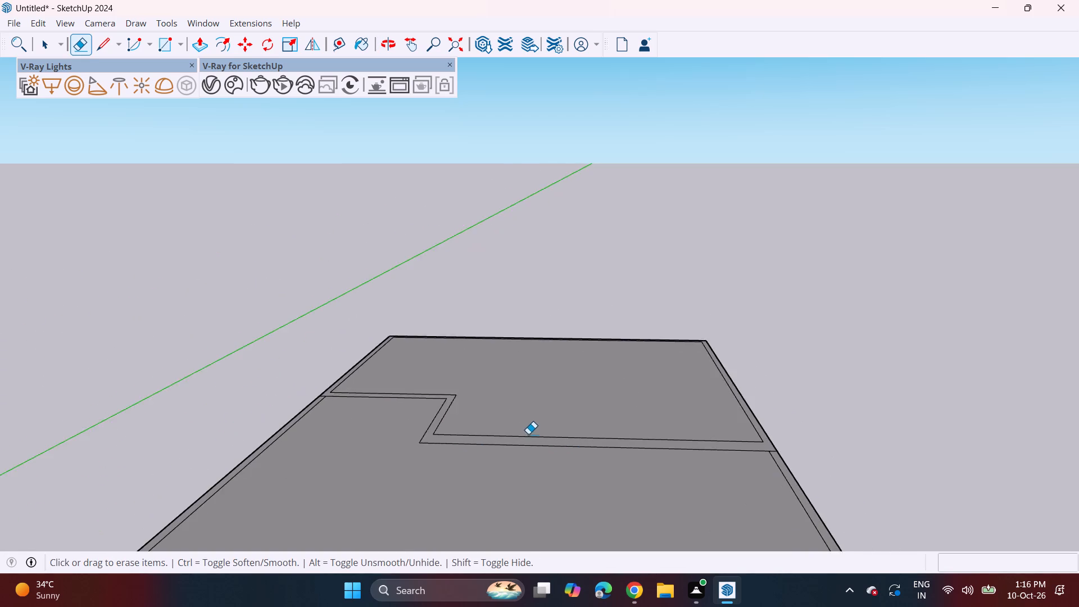
scroll(528, 434, "up", 2)
key("p")
left_click(531, 446)
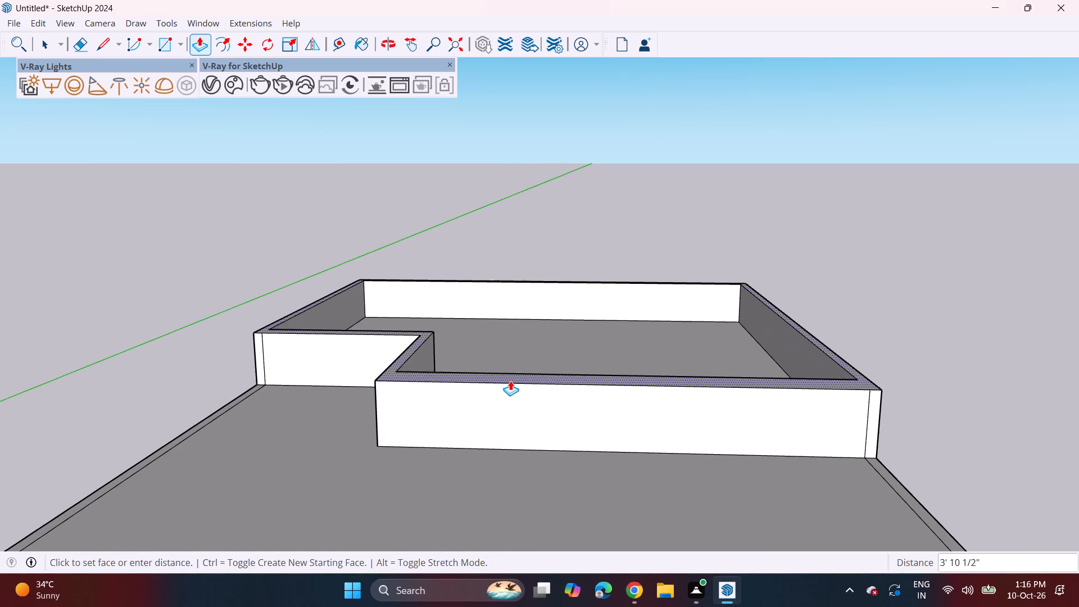
type("10'")
key("Return")
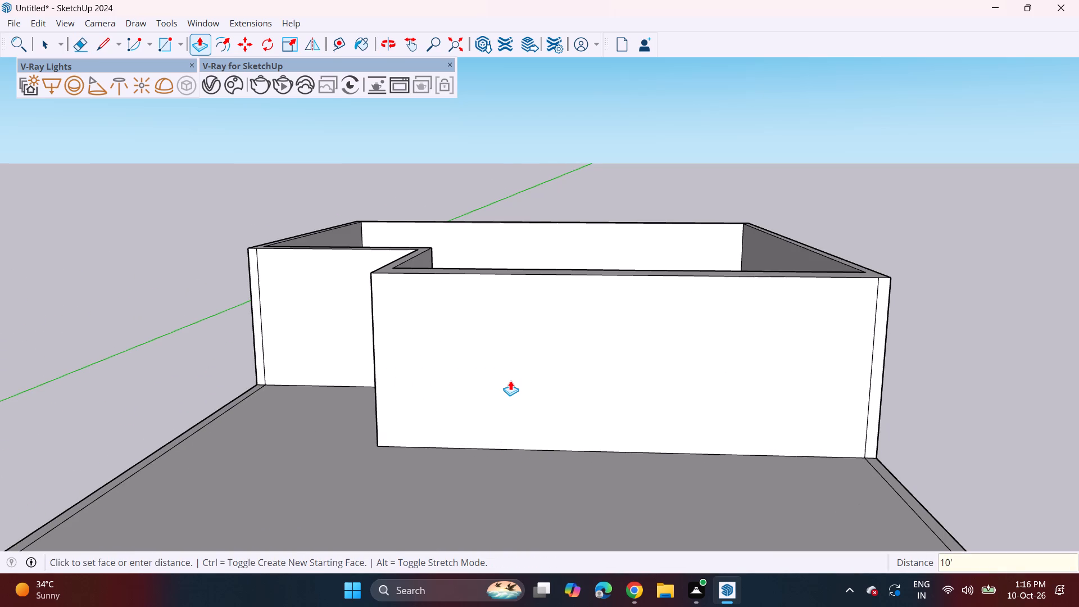
Draw a 4' by 7' door rectangle rising from the base edge of the recessed front wall.
middle_click_drag(450, 436, 443, 365)
scroll(439, 359, "down", 4)
middle_click_drag(430, 361, 468, 377)
middle_click_drag(265, 328, 329, 360)
scroll(321, 336, "up", 3)
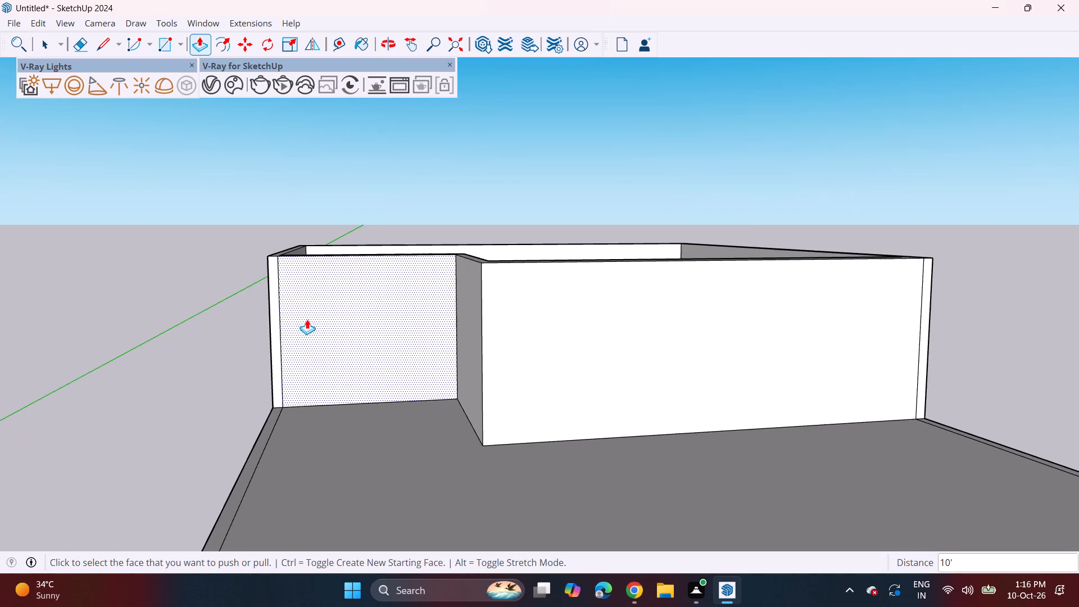
left_click(165, 46)
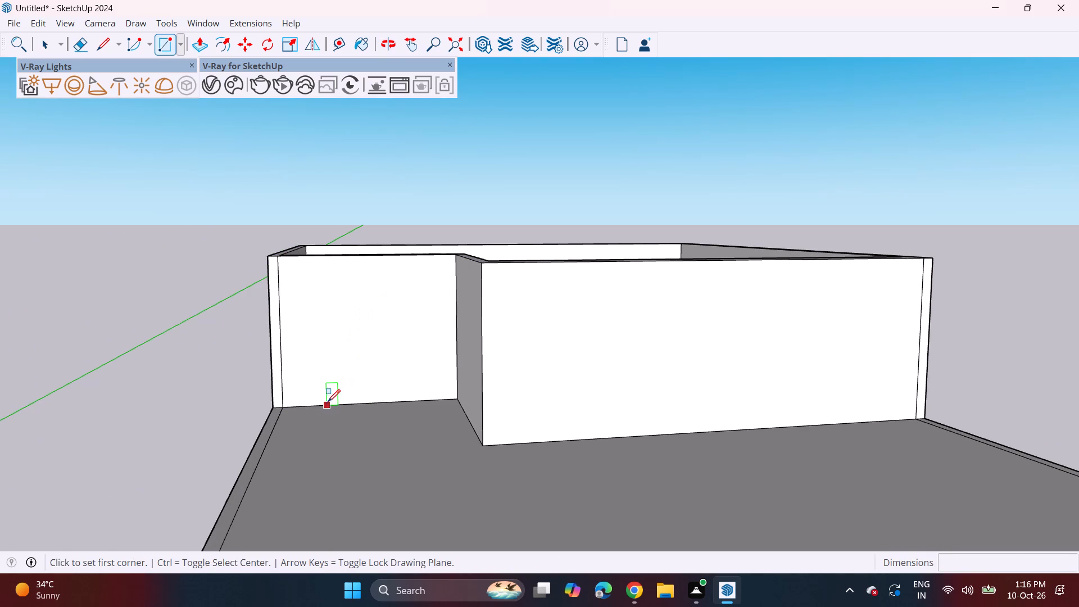
left_click(399, 402)
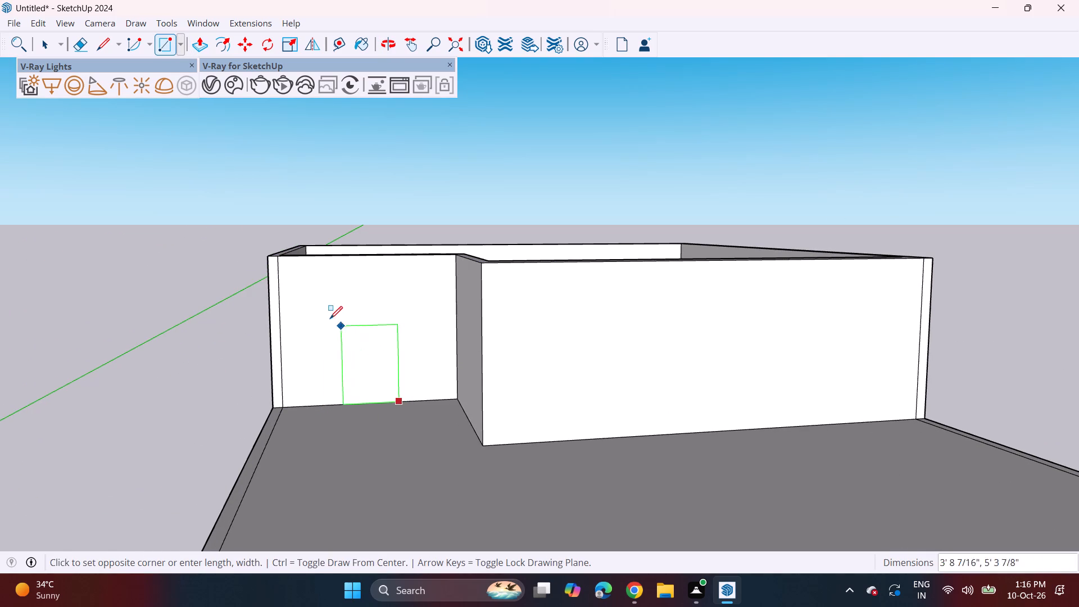
type("4',7'")
key("Return")
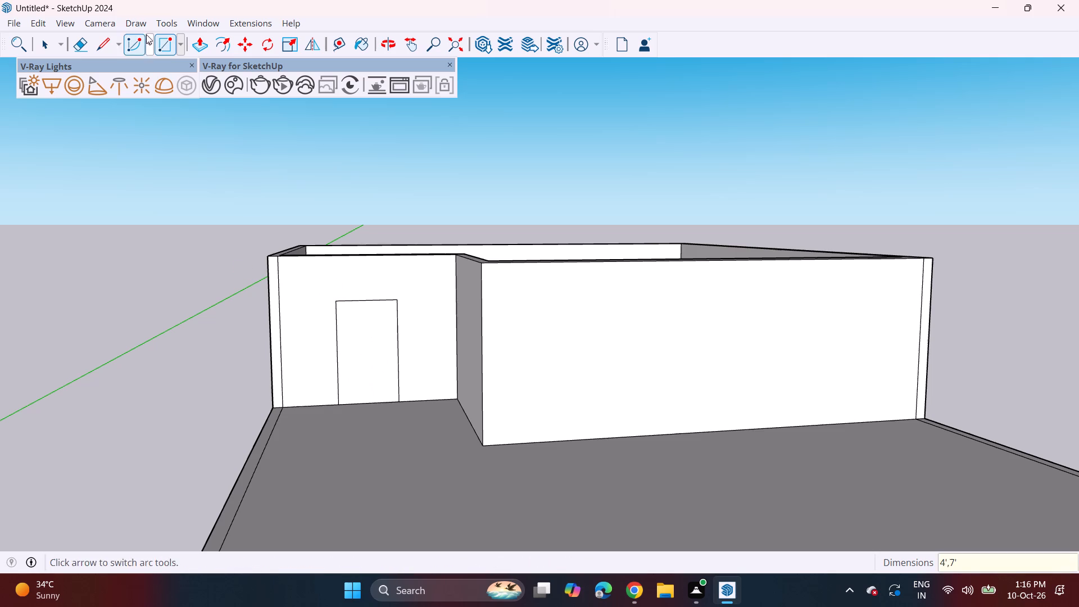
Push/Pull the door rectangle through the recessed front wall to cut the door opening.
left_click(206, 44)
middle_click_drag(368, 260, 370, 342)
left_click(365, 411)
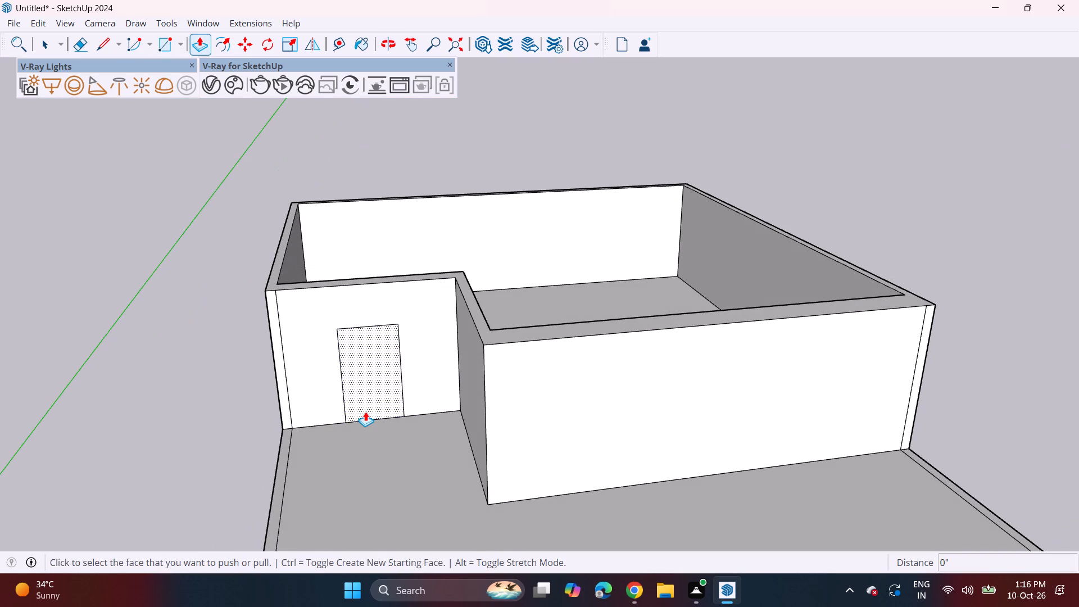
middle_click_drag(363, 277, 382, 379)
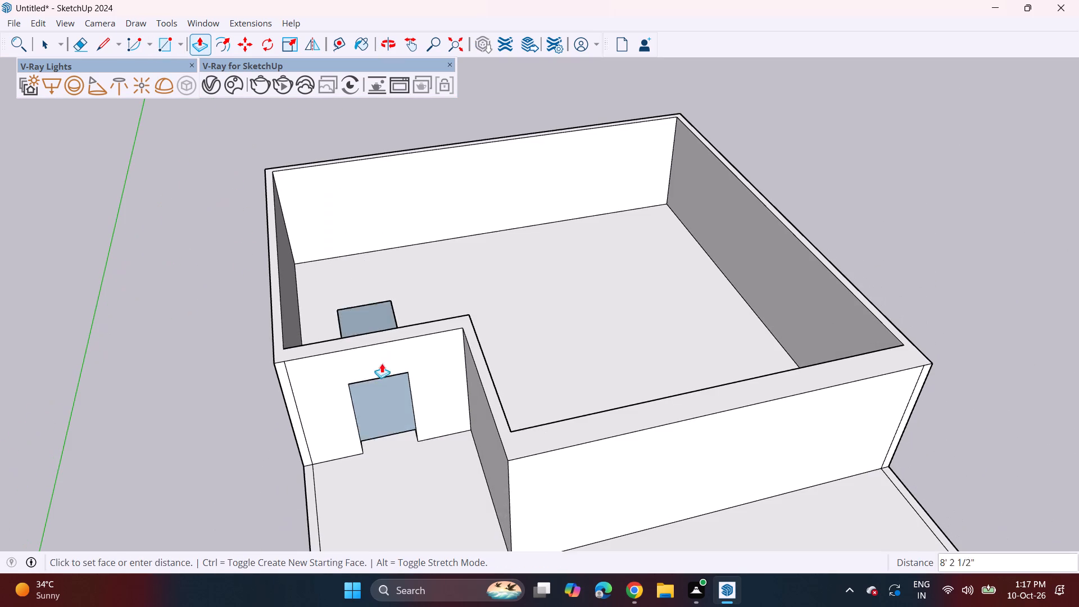
left_click(374, 330)
middle_click_drag(405, 400, 359, 273)
scroll(404, 337, "down", 3)
middle_click_drag(462, 411, 429, 317)
scroll(419, 356, "down", 2)
scroll(442, 386, "up", 4)
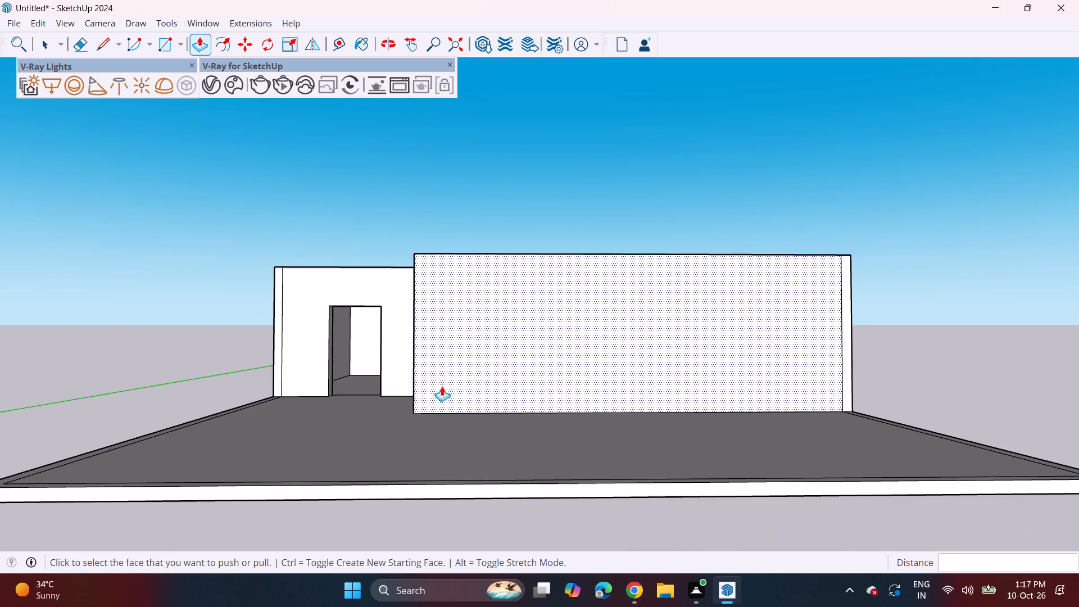
scroll(435, 386, "down", 1)
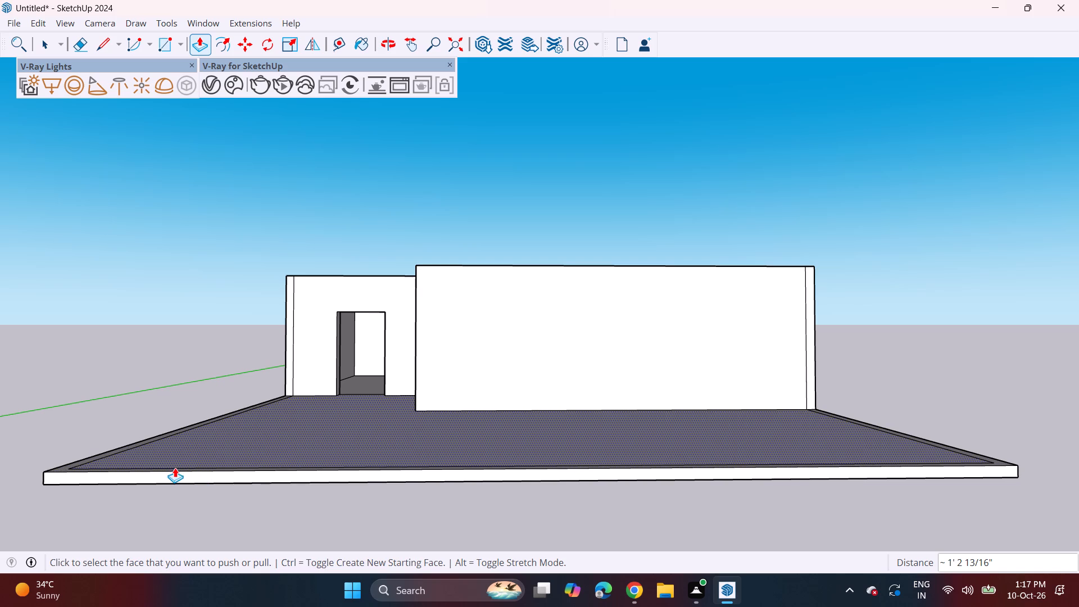
Erase the inner outline lines along both sides and the front edge of the open slab area.
middle_click_drag(169, 449, 193, 494)
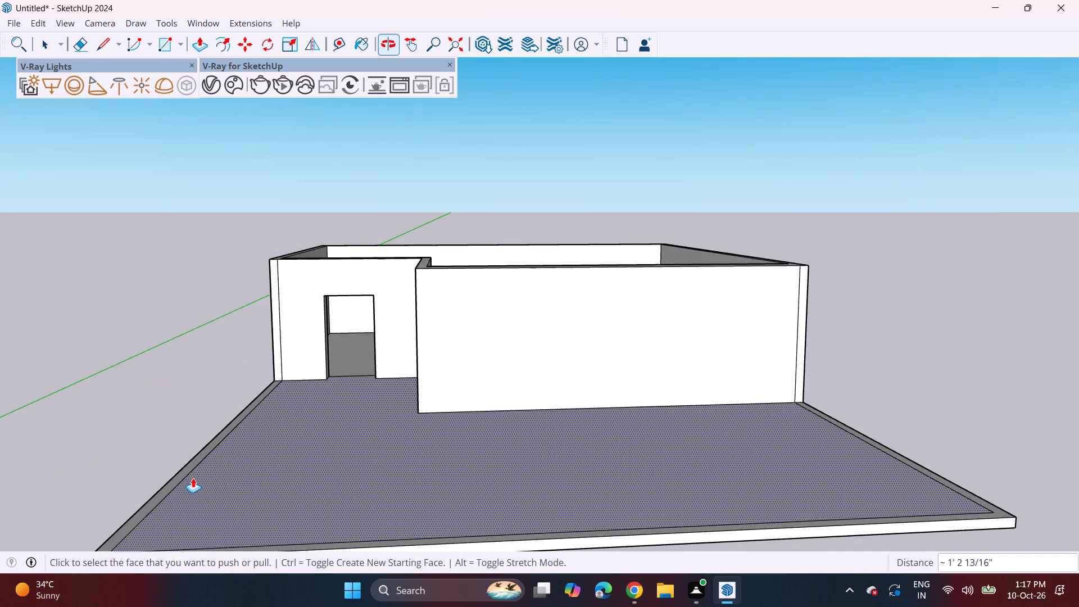
scroll(192, 477, "down", 6)
middle_click_drag(344, 503, 348, 359, "shift")
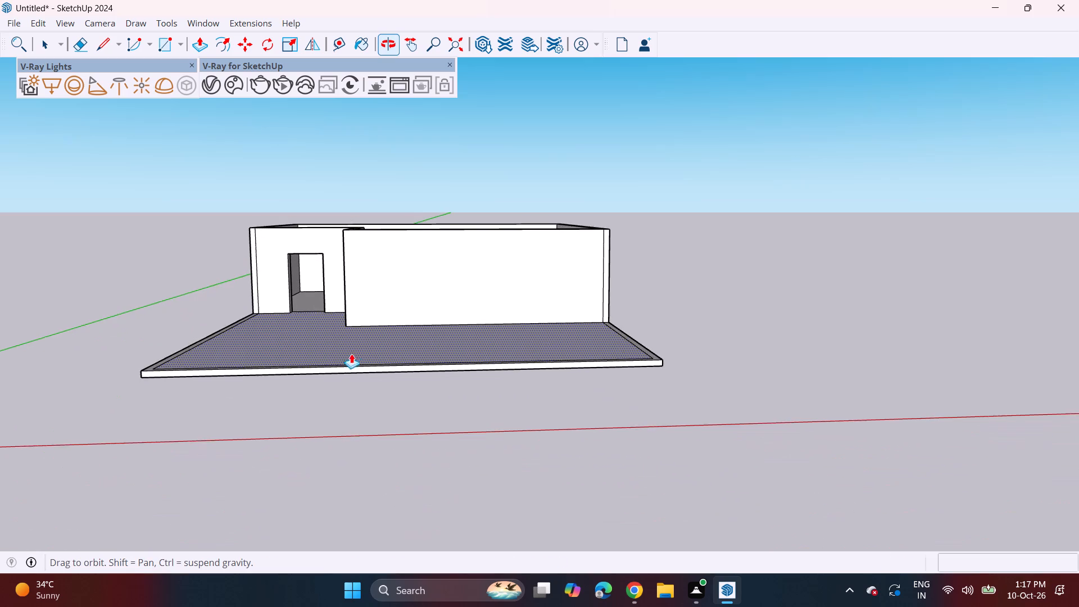
middle_click_drag(361, 351, 364, 396)
key("space")
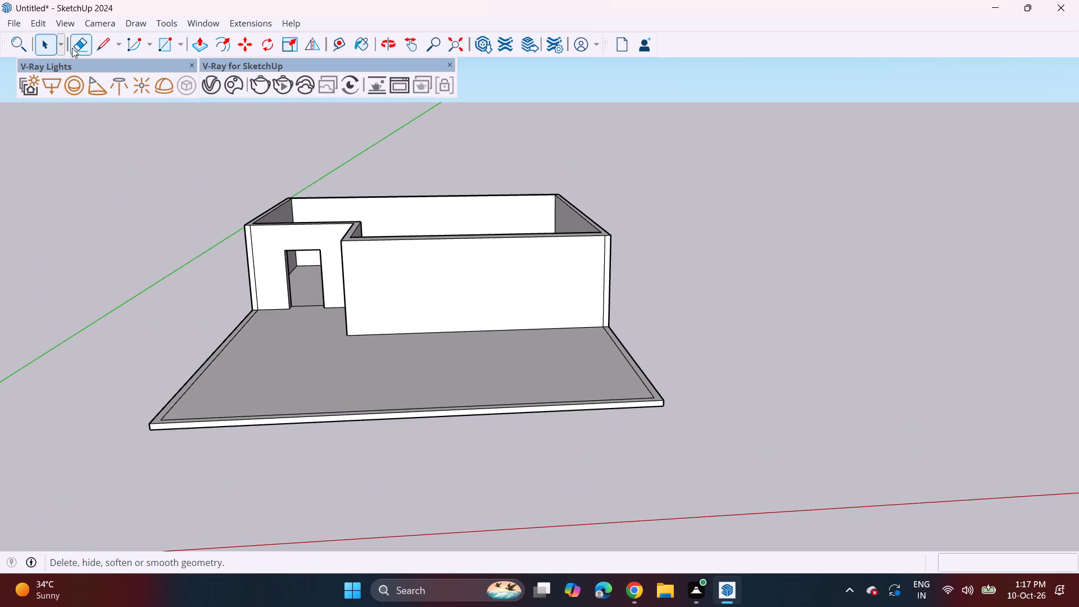
left_click(84, 38)
scroll(186, 391, "up", 2)
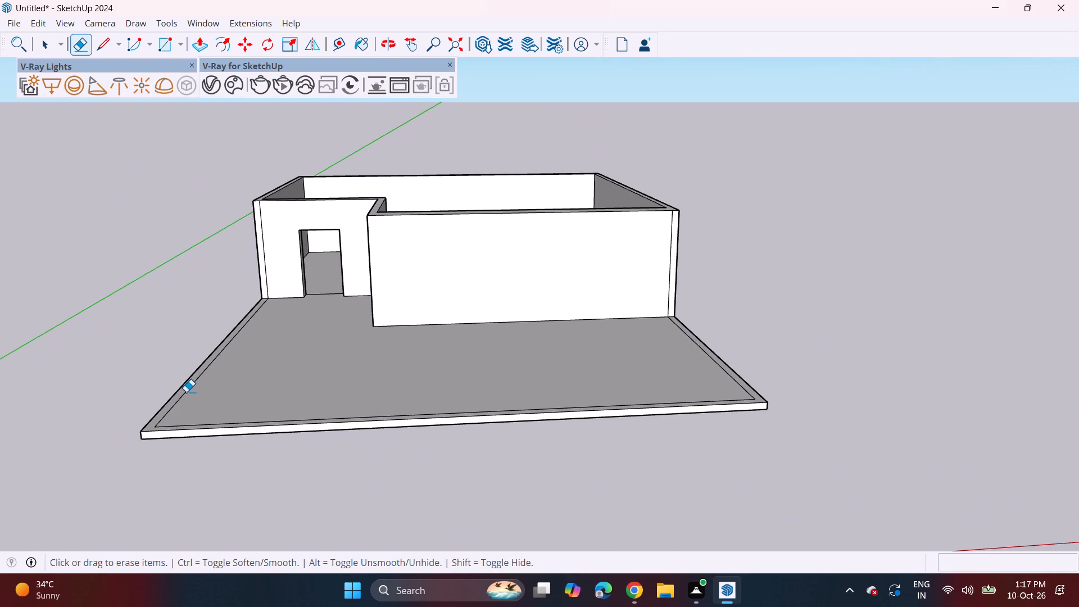
left_click(186, 392)
left_click(192, 425)
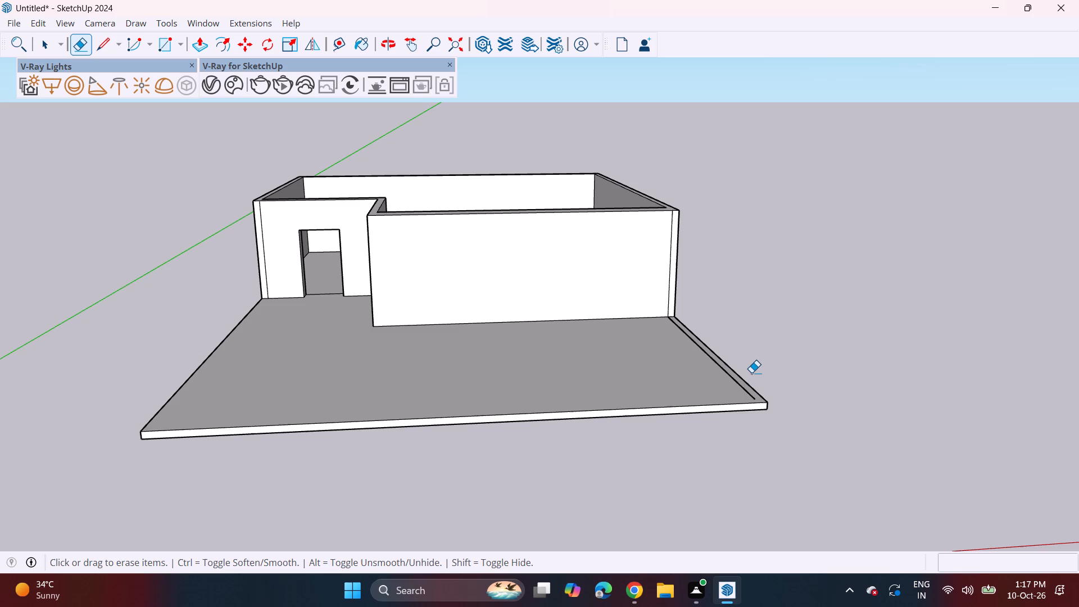
double_click(741, 384)
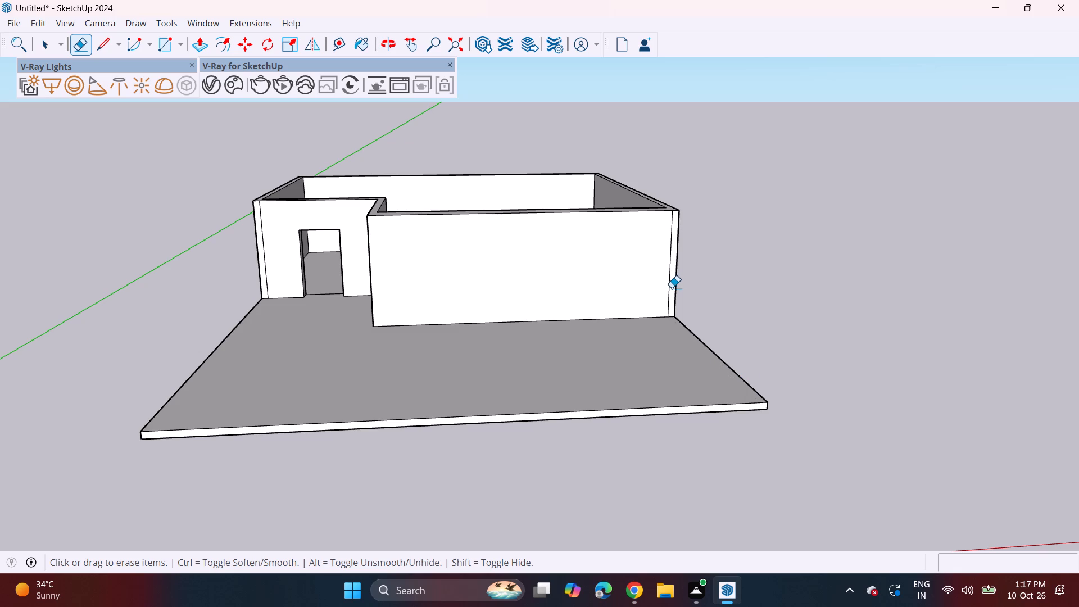
Erase the vertical seam line near the outer end of the projecting front wall.
left_click(666, 295)
left_click(669, 293)
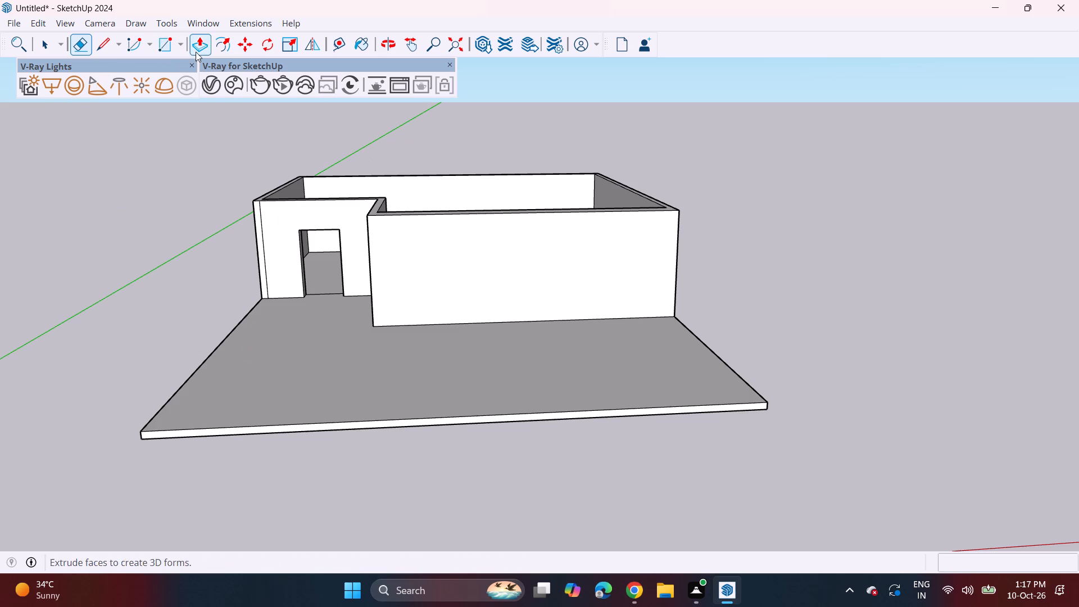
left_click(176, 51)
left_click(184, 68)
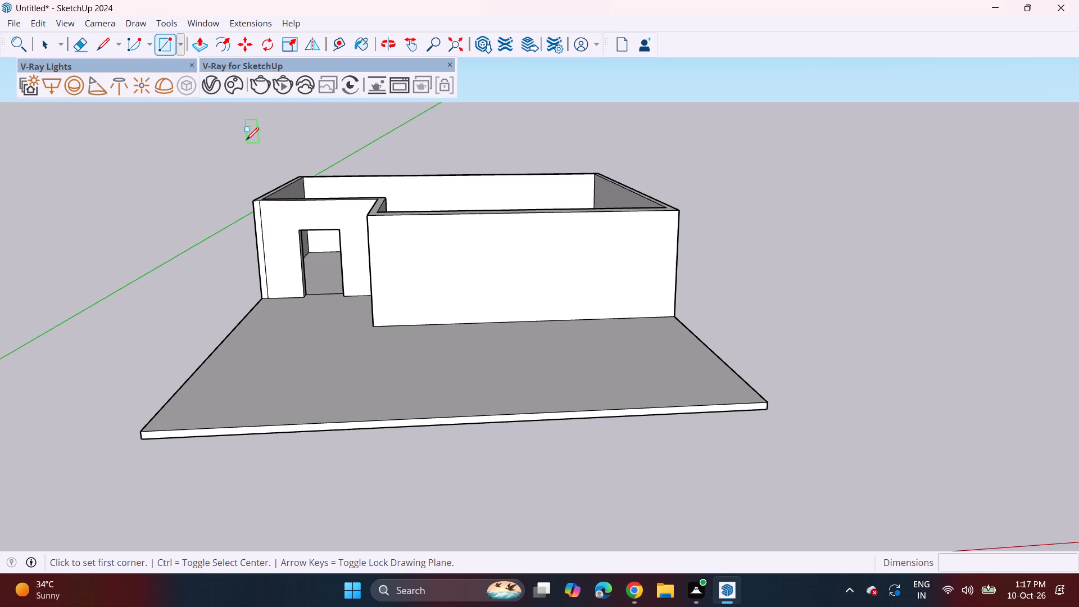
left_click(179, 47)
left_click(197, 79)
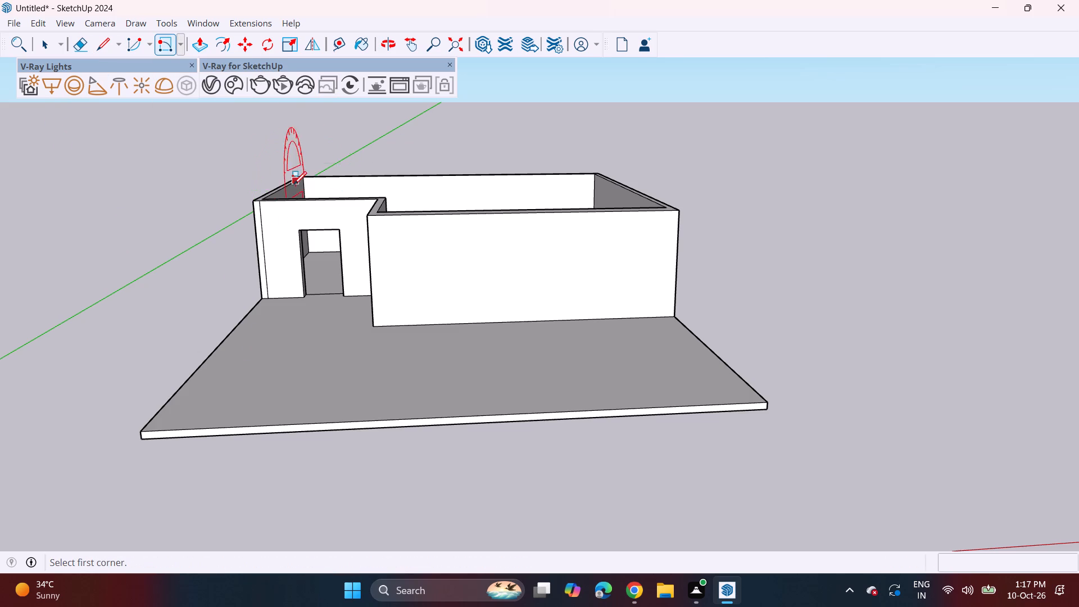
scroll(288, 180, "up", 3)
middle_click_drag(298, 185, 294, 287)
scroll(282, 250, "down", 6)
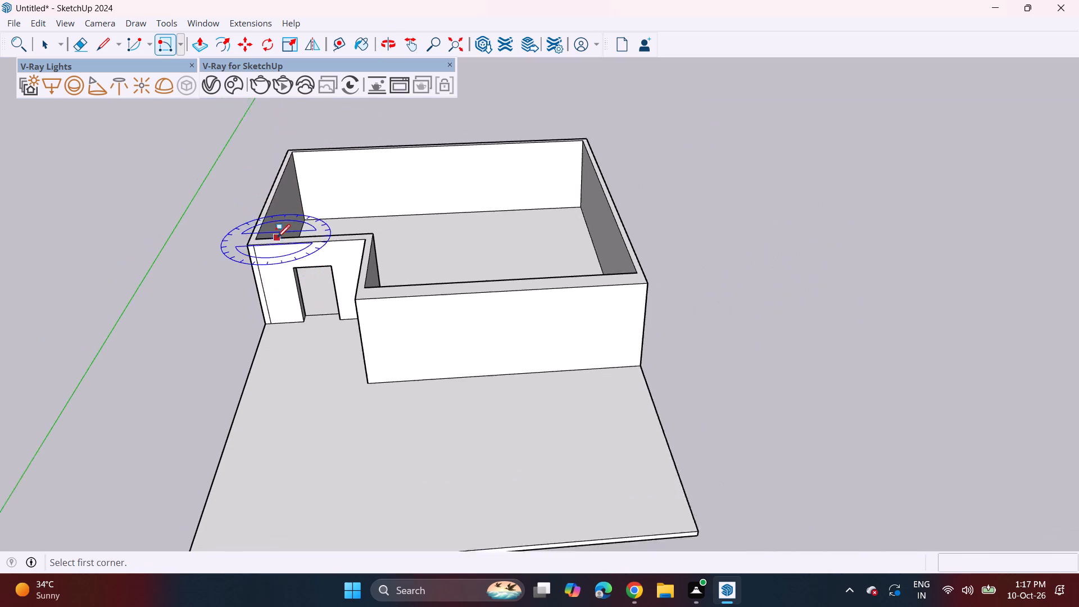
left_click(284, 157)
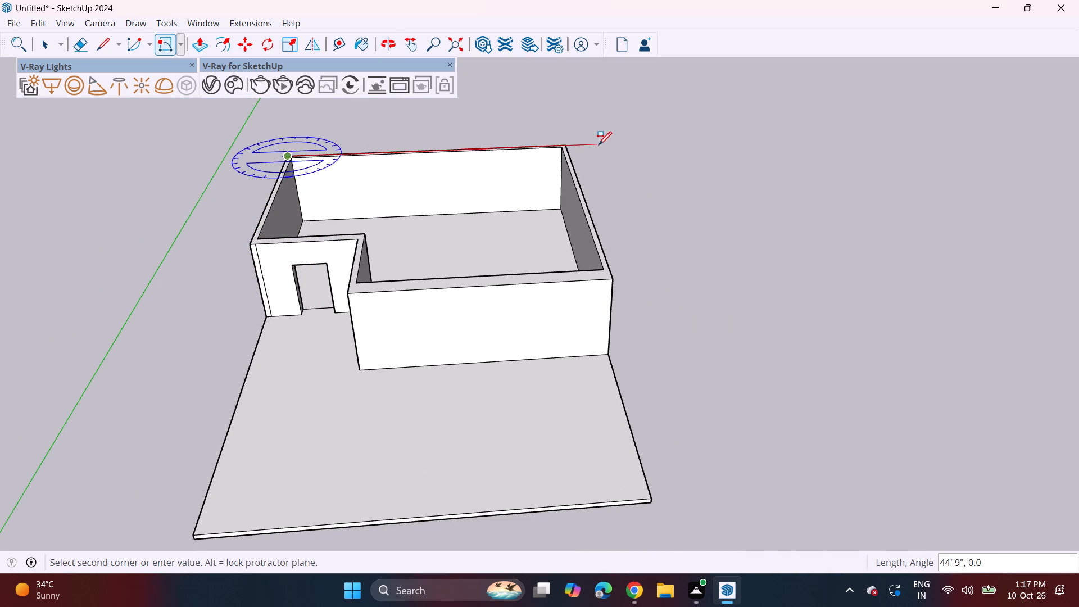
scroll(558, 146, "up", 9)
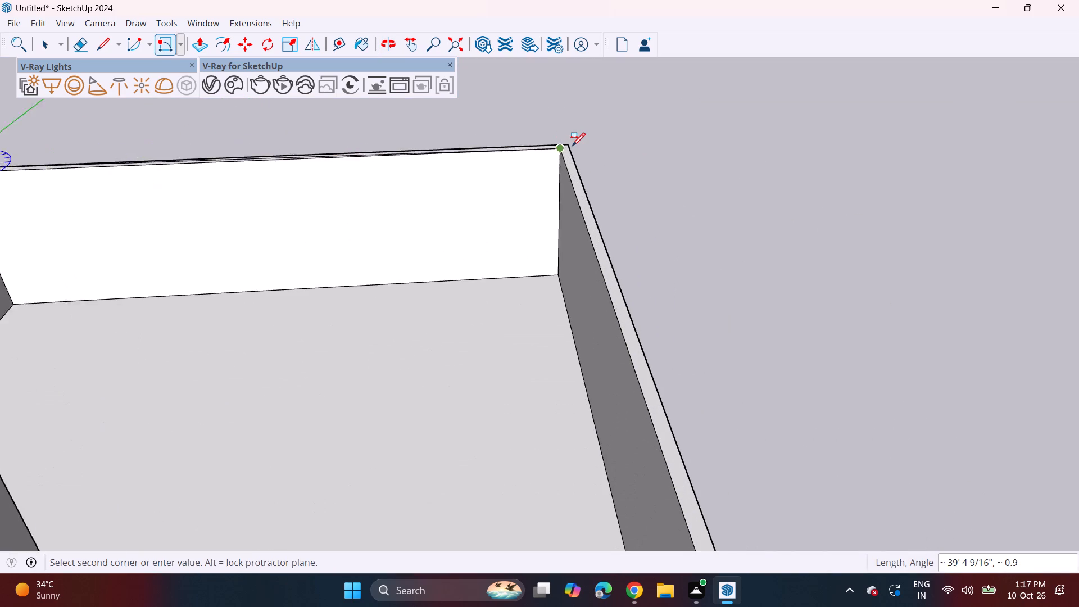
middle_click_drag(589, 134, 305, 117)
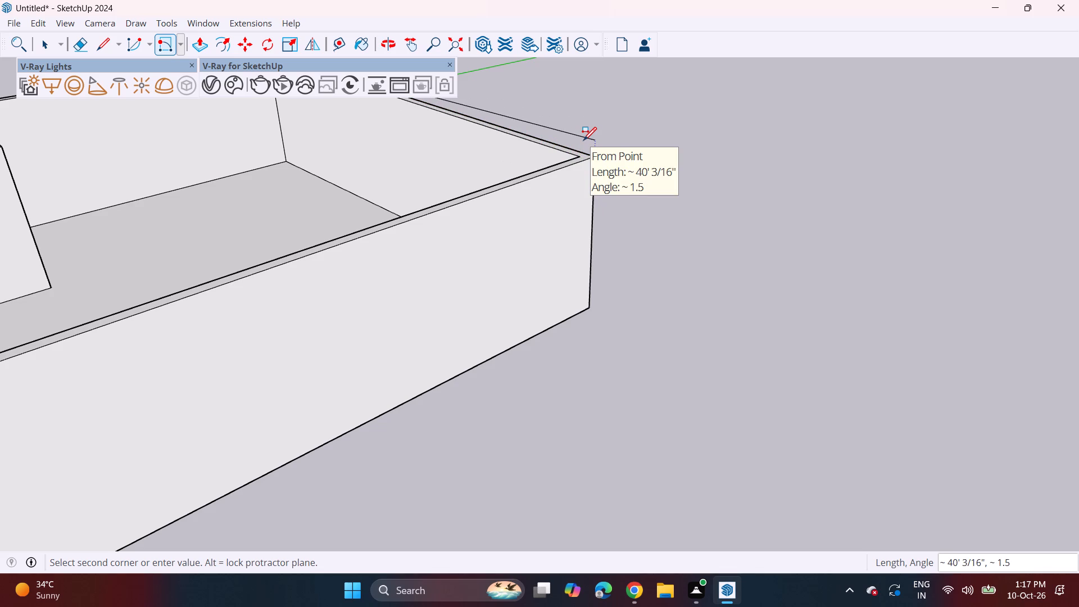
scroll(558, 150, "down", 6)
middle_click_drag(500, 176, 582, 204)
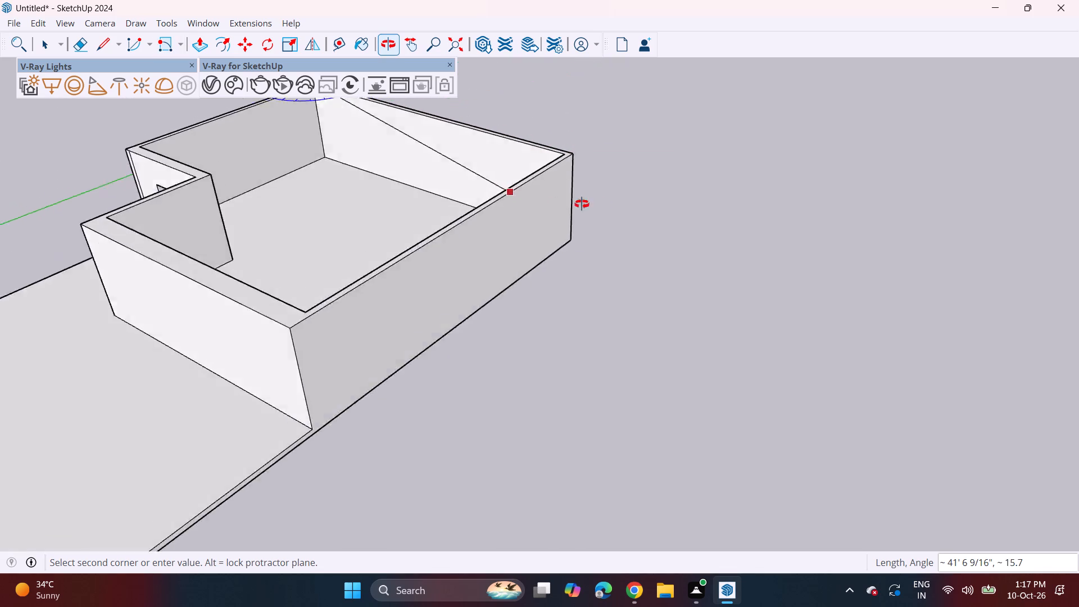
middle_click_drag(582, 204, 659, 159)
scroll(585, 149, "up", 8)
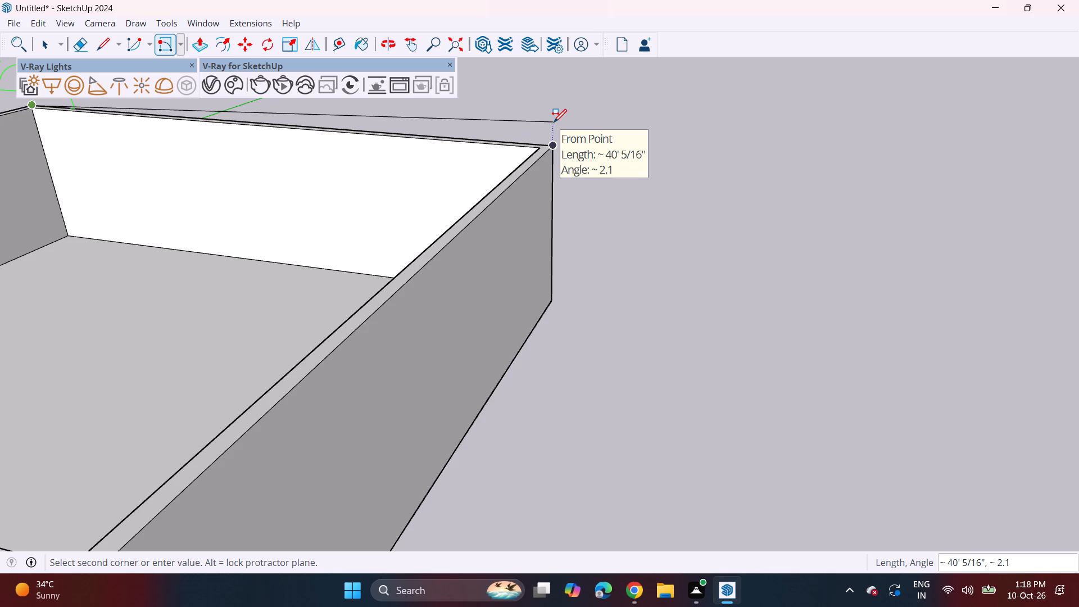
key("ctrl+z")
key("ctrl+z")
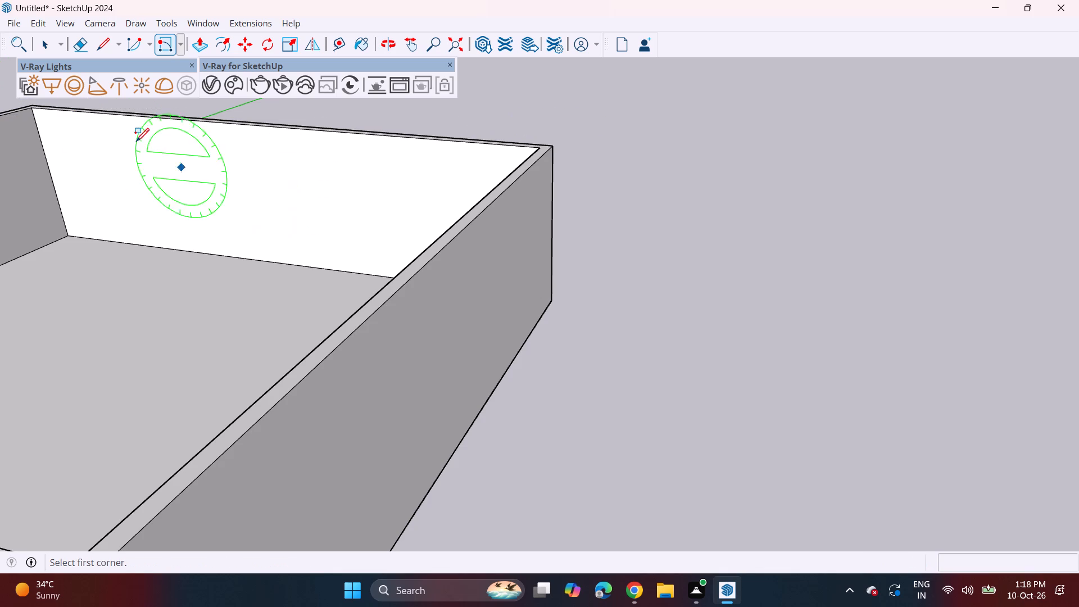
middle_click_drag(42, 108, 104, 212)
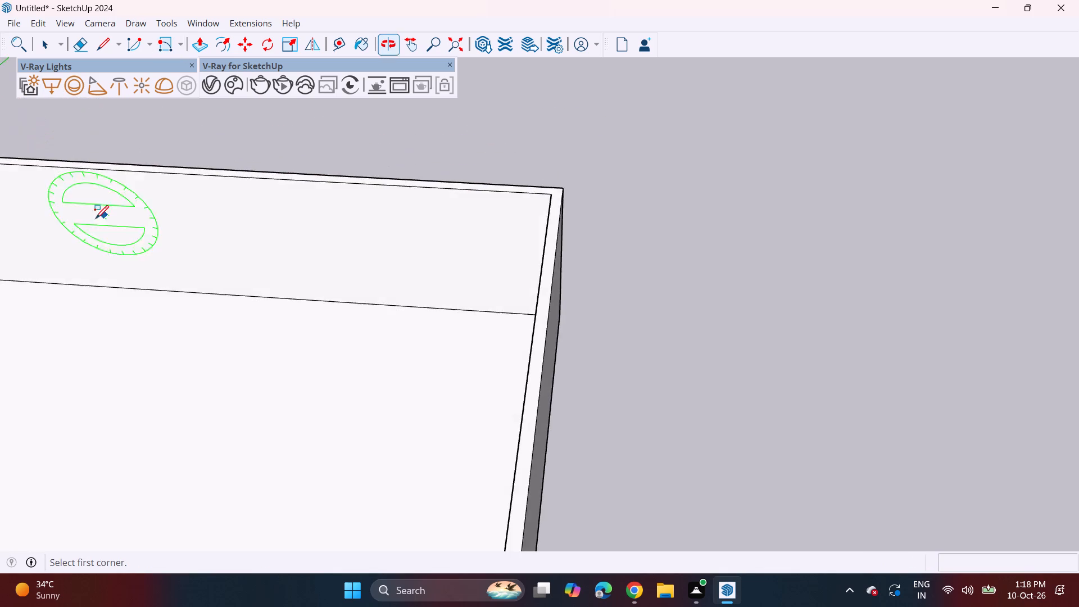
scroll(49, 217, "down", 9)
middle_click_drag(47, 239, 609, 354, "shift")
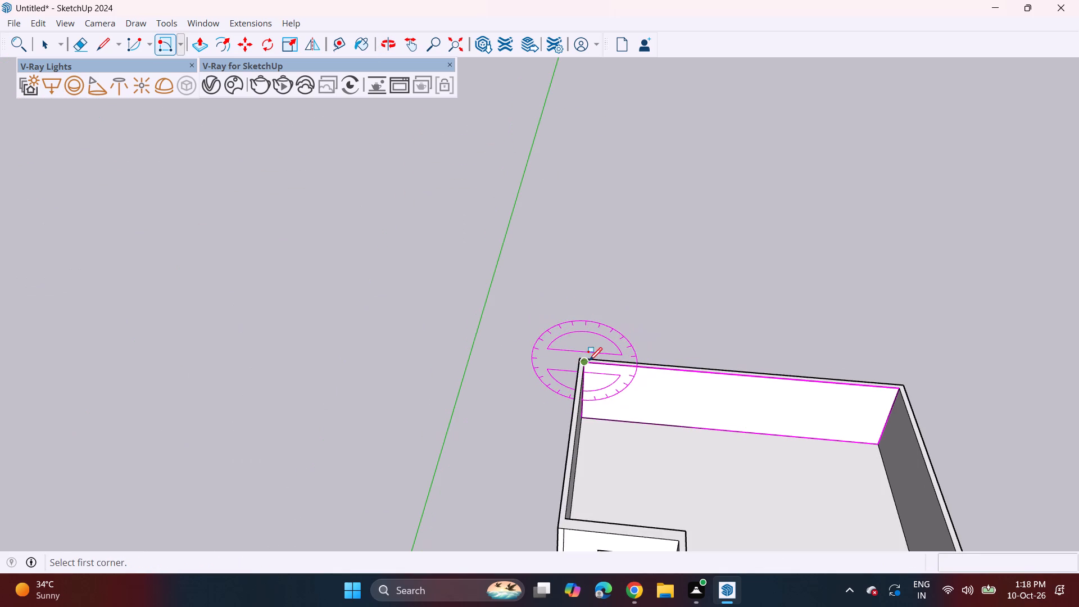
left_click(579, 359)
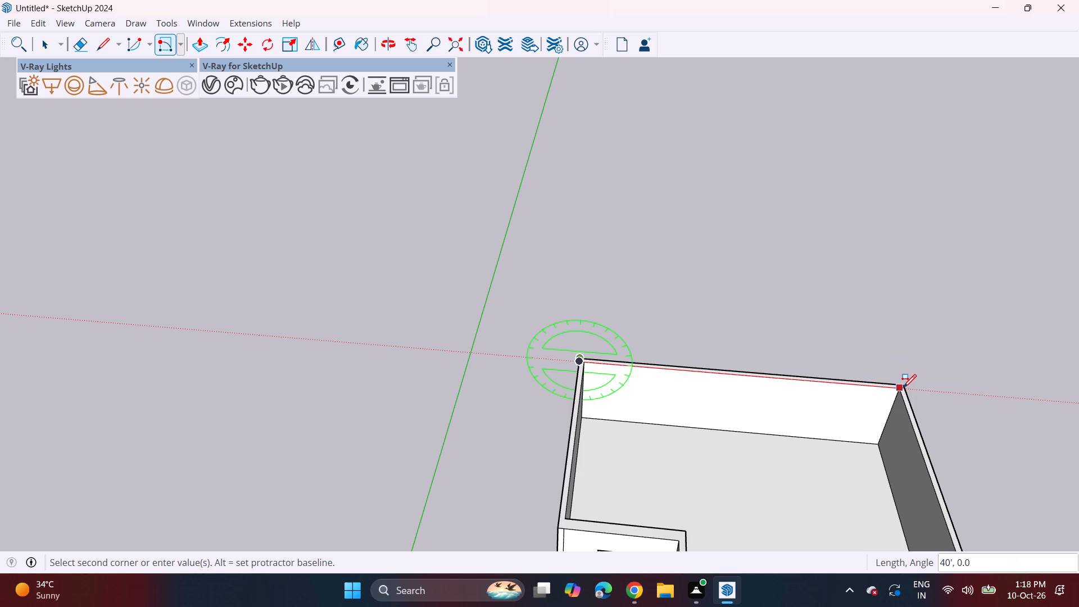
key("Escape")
Draw an upright 40' by 6" rotated rectangle along the outer top edge of the rear wall.
middle_click_drag(688, 445, 407, 447, "shift")
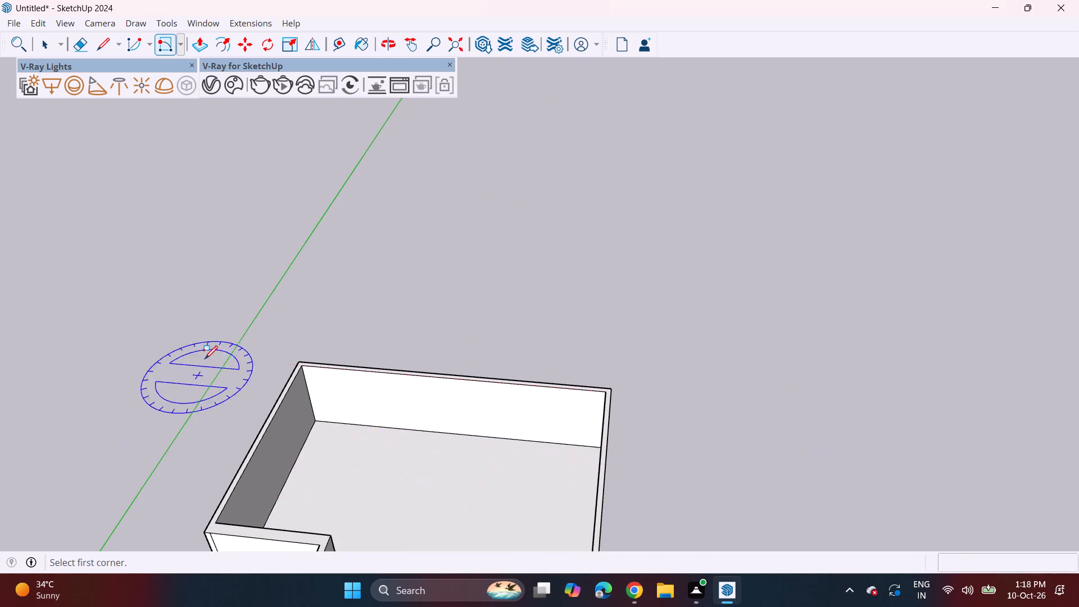
scroll(211, 345, "up", 5)
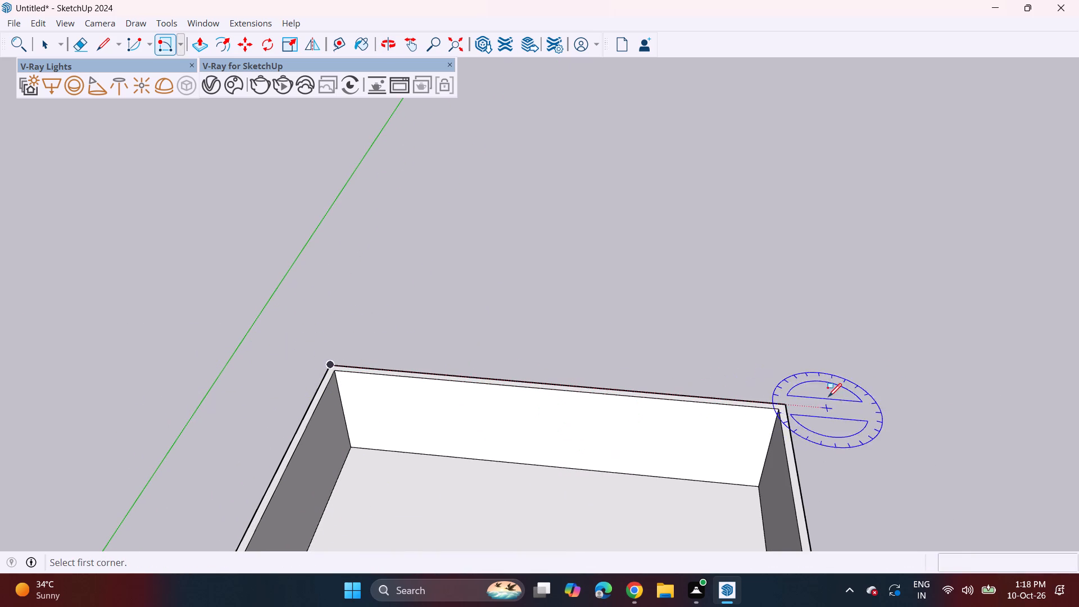
left_click(182, 49)
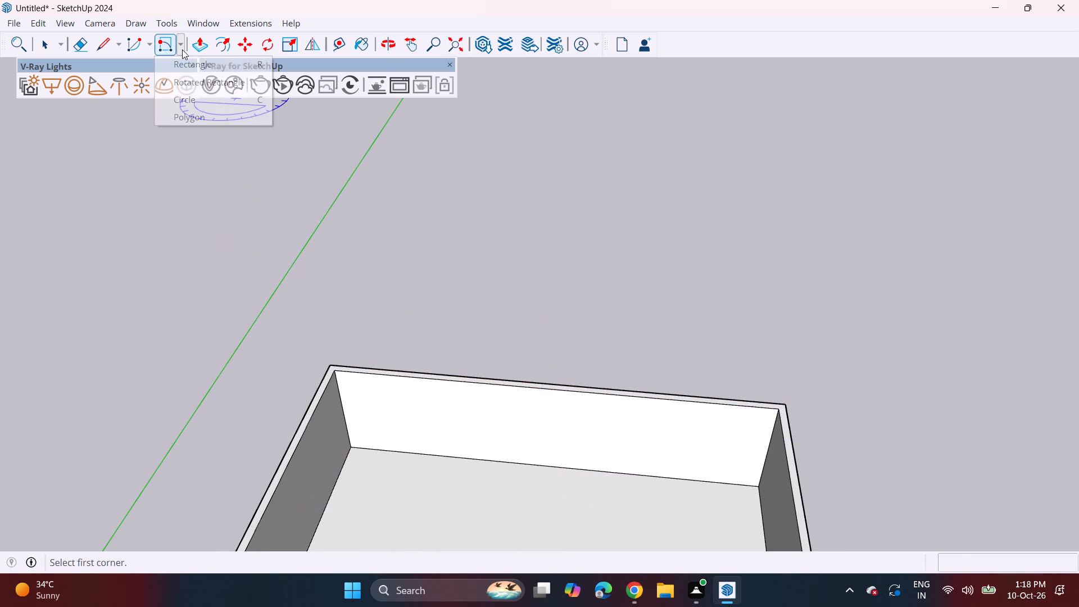
left_click(178, 70)
left_click(178, 50)
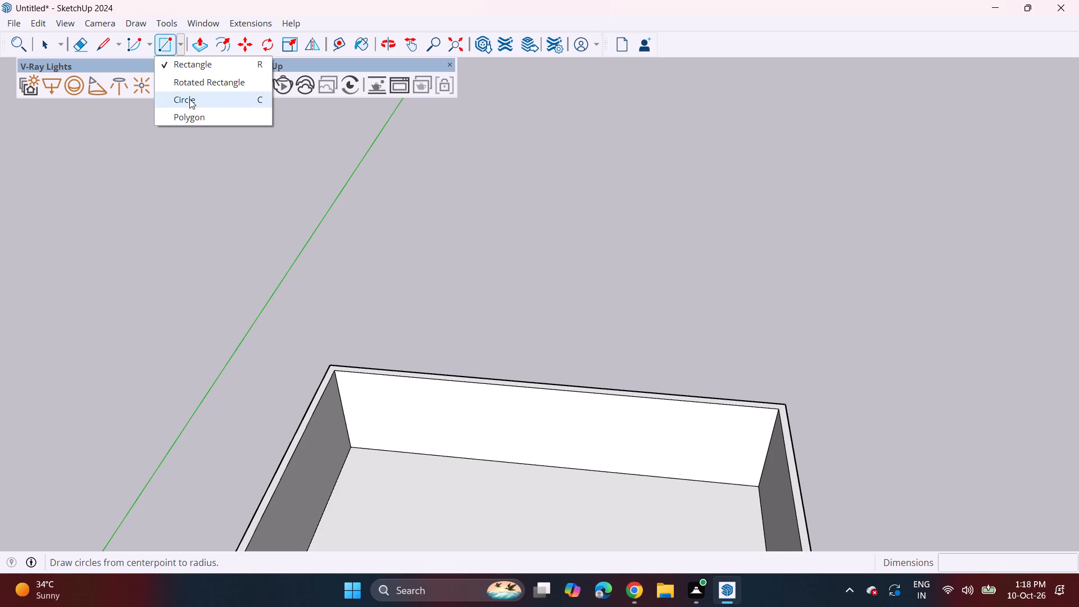
left_click(207, 84)
left_click_drag(324, 363, 339, 368)
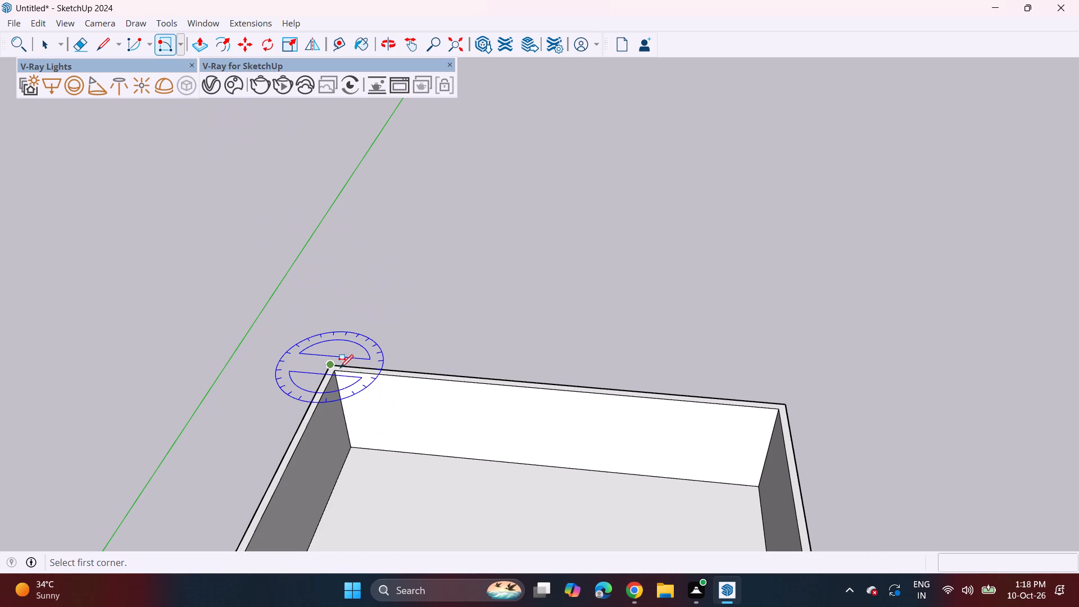
left_click_drag(339, 368, 333, 366)
left_click(787, 404)
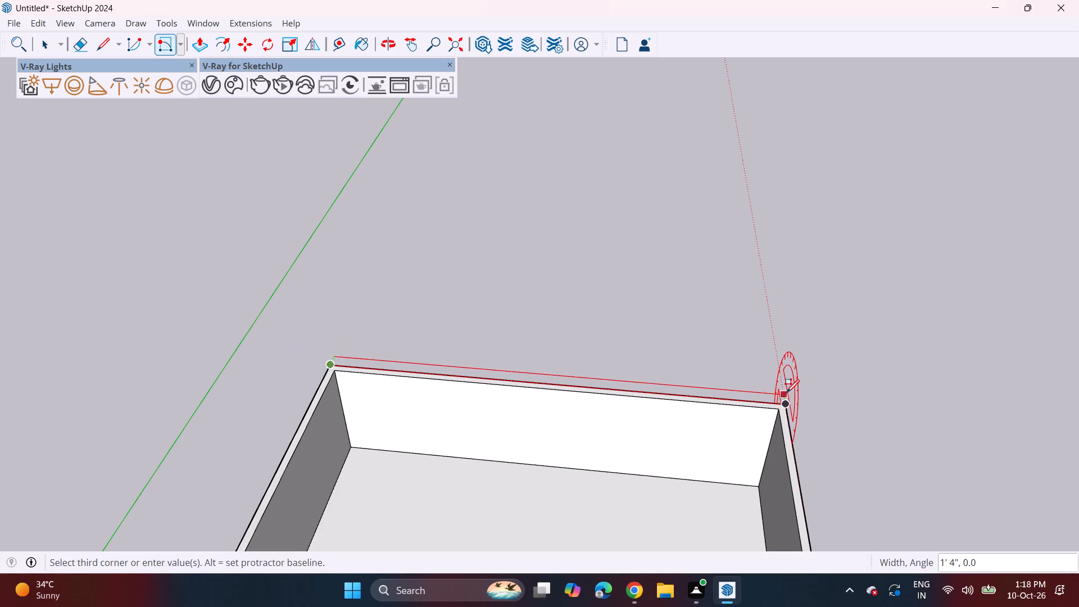
middle_click_drag(710, 383, 353, 189)
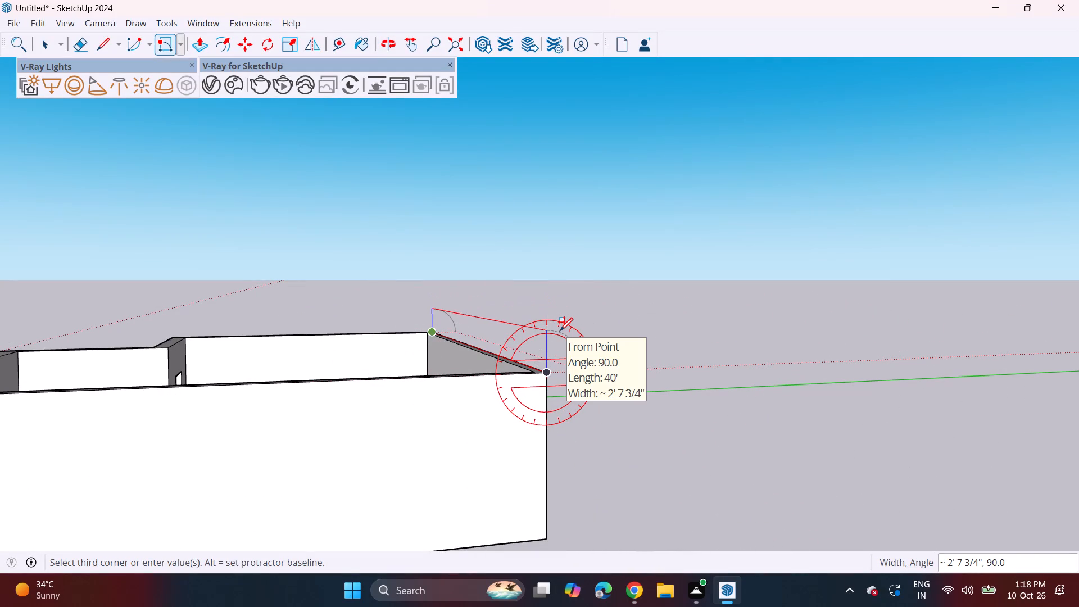
key("6")
key("Return")
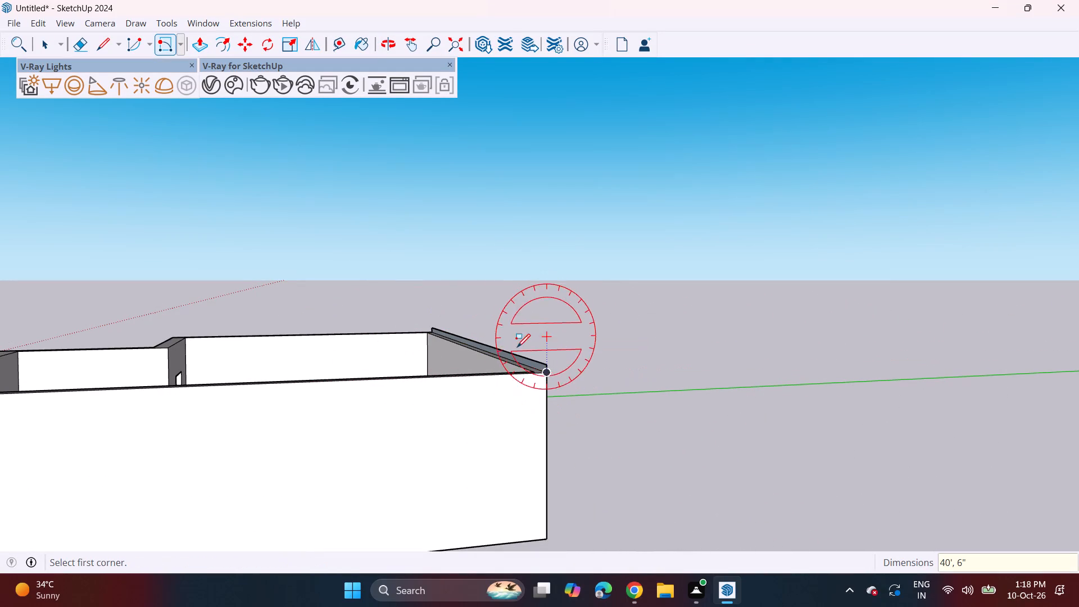
Push/Pull the upright strip on the rear wall 60' forward to the base slab's front edge, forming the roof slab.
middle_click_drag(391, 391, 486, 405)
scroll(541, 383, "up", 3)
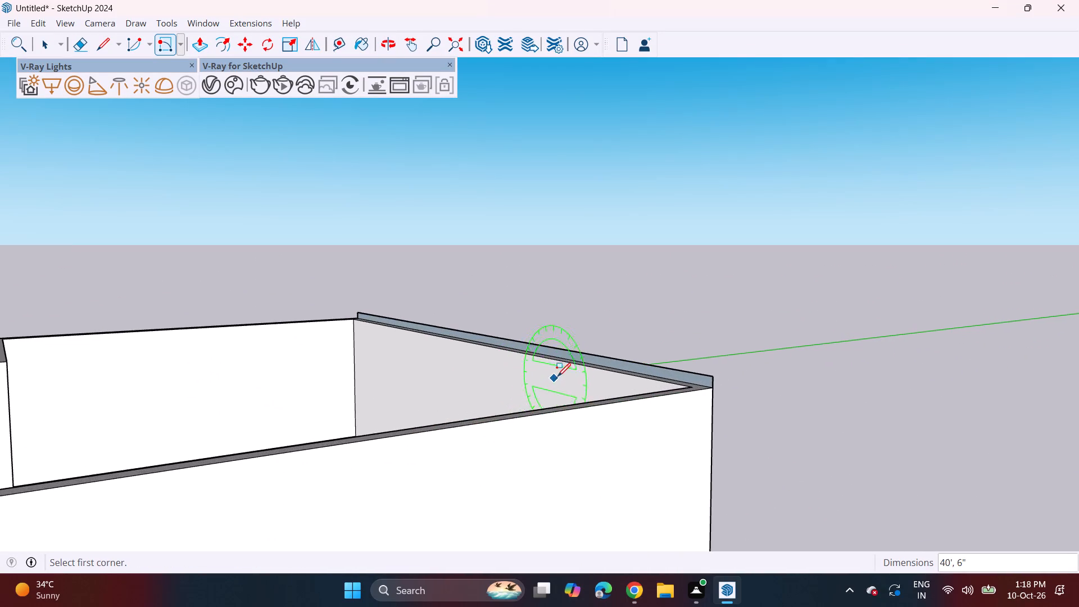
scroll(564, 374, "up", 2)
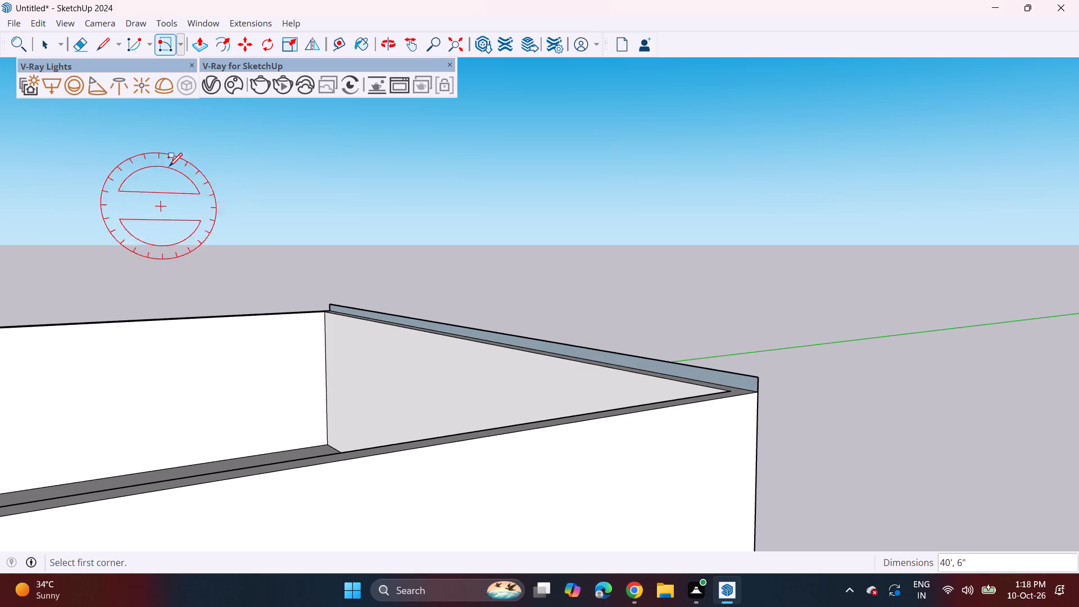
left_click(202, 54)
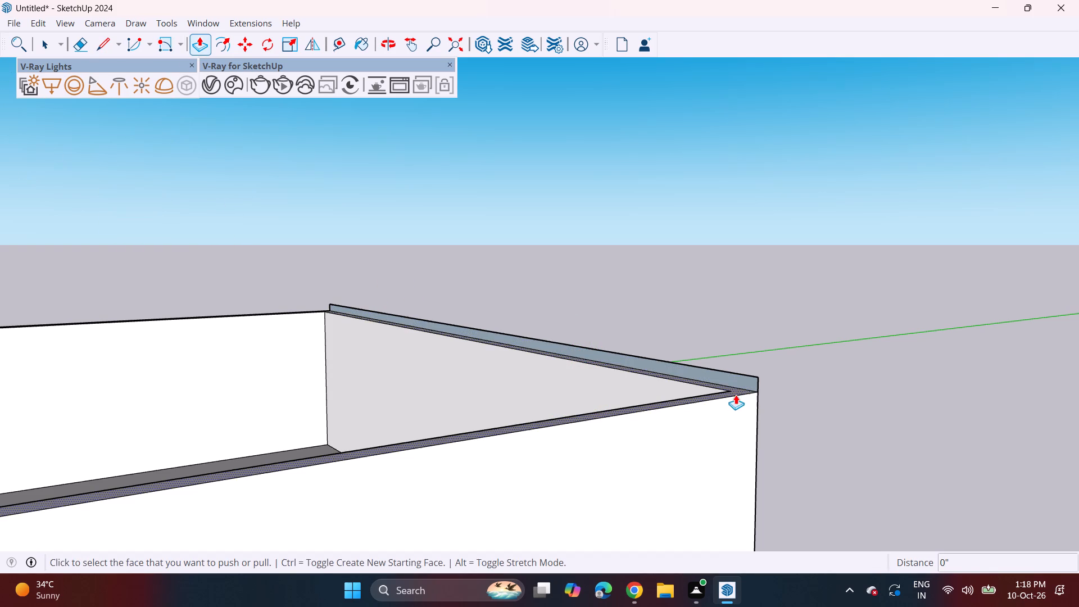
left_click(746, 374)
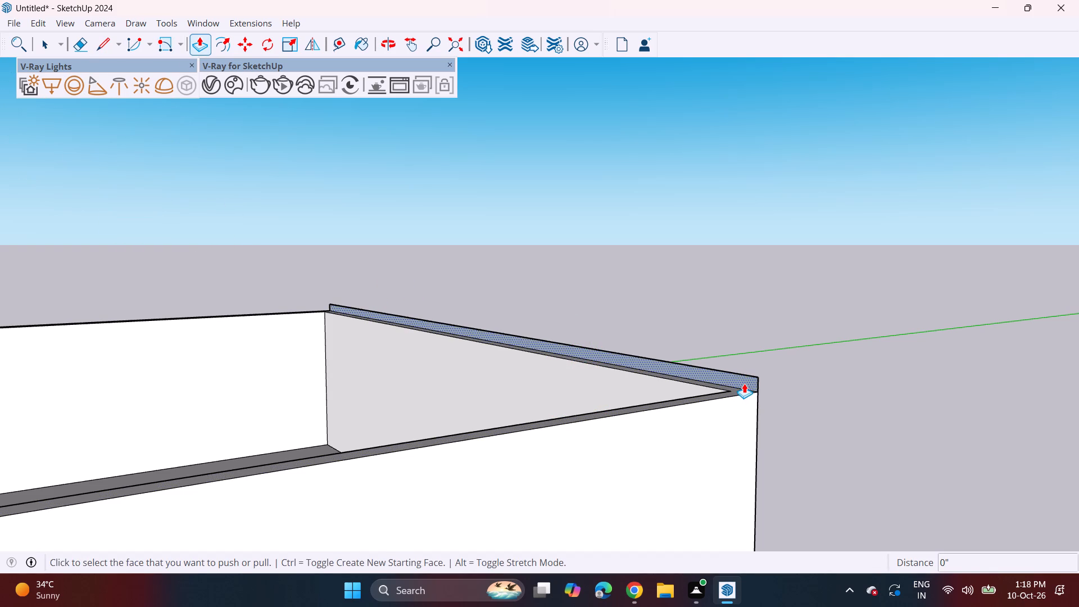
left_click(744, 383)
scroll(486, 462, "down", 9)
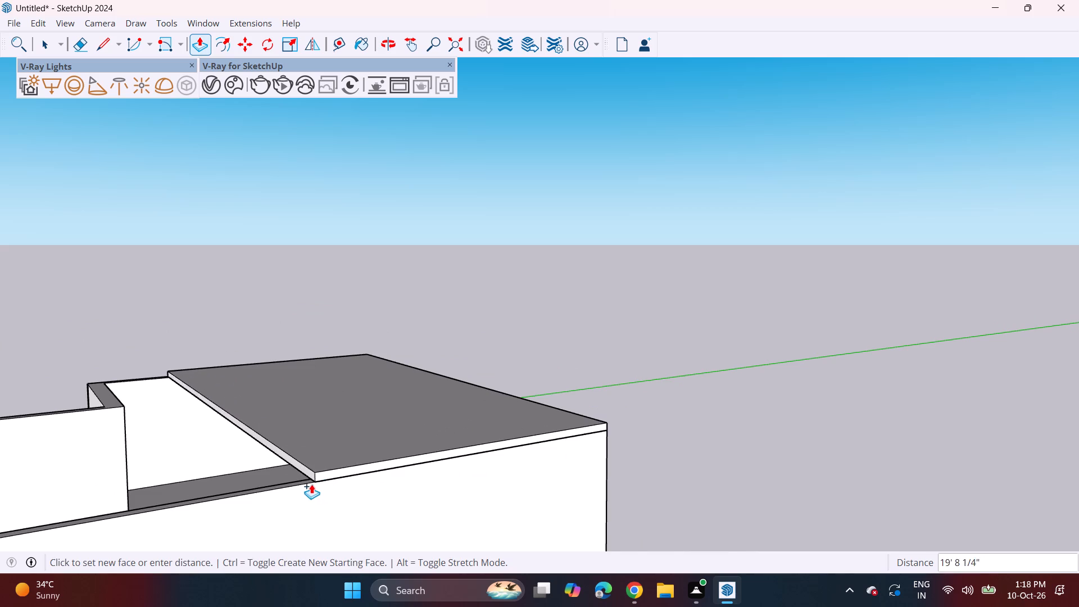
middle_click_drag(311, 484, 659, 360)
scroll(591, 382, "down", 3)
scroll(377, 428, "down", 6)
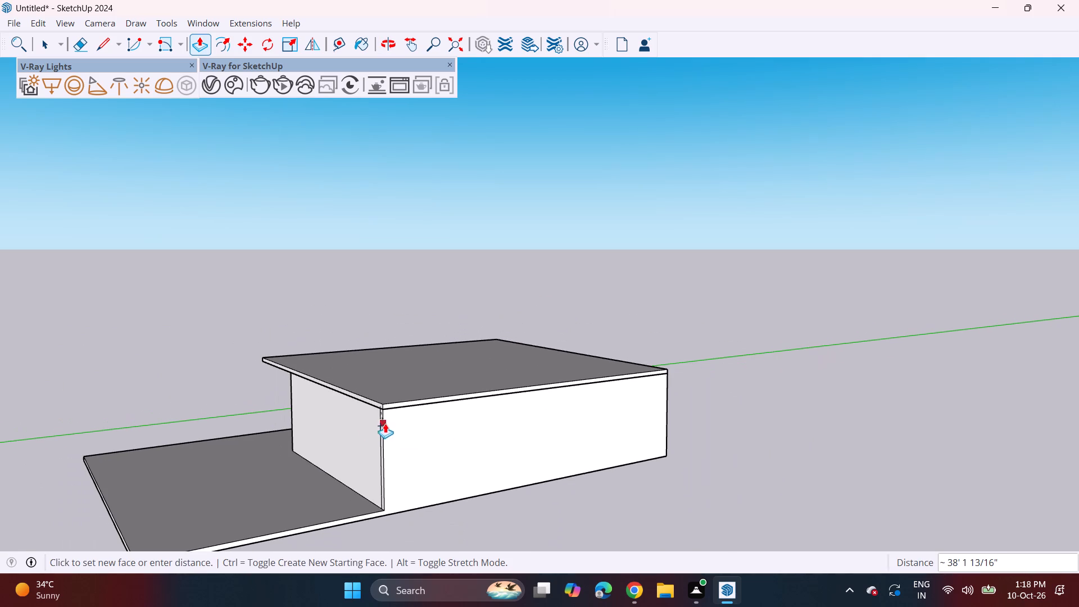
scroll(269, 463, "down", 1)
middle_click_drag(277, 462, 348, 437)
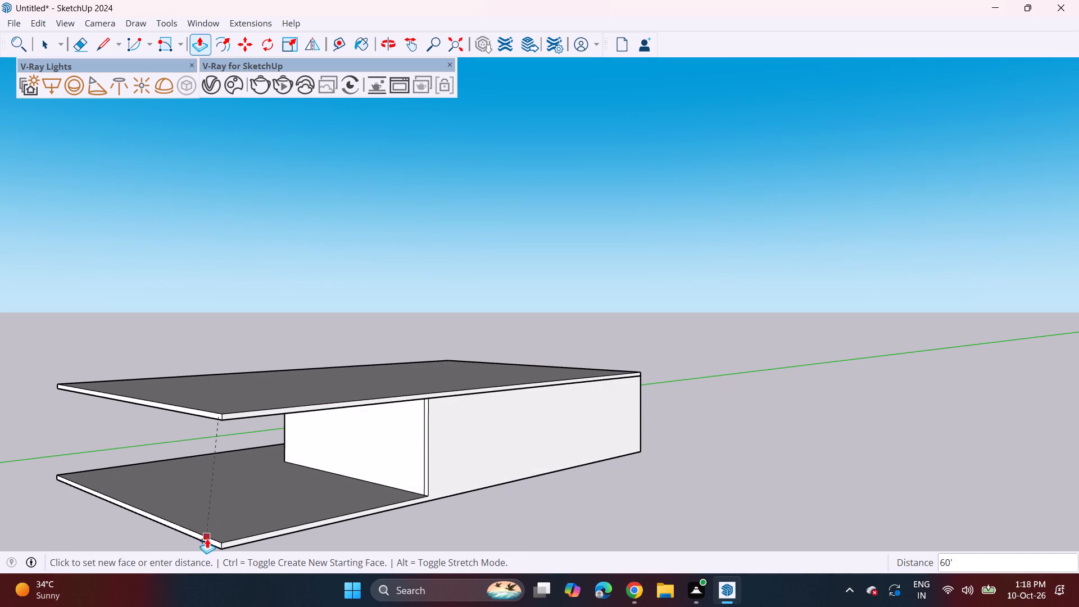
left_click(203, 543)
middle_click_drag(203, 505, 495, 469)
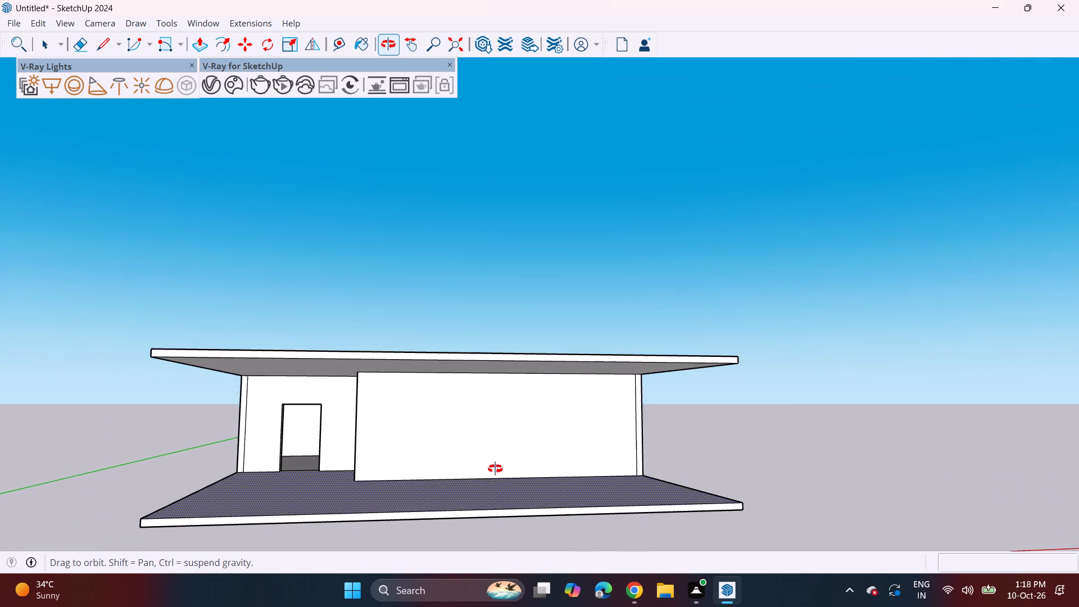
middle_click_drag(495, 469, 494, 469)
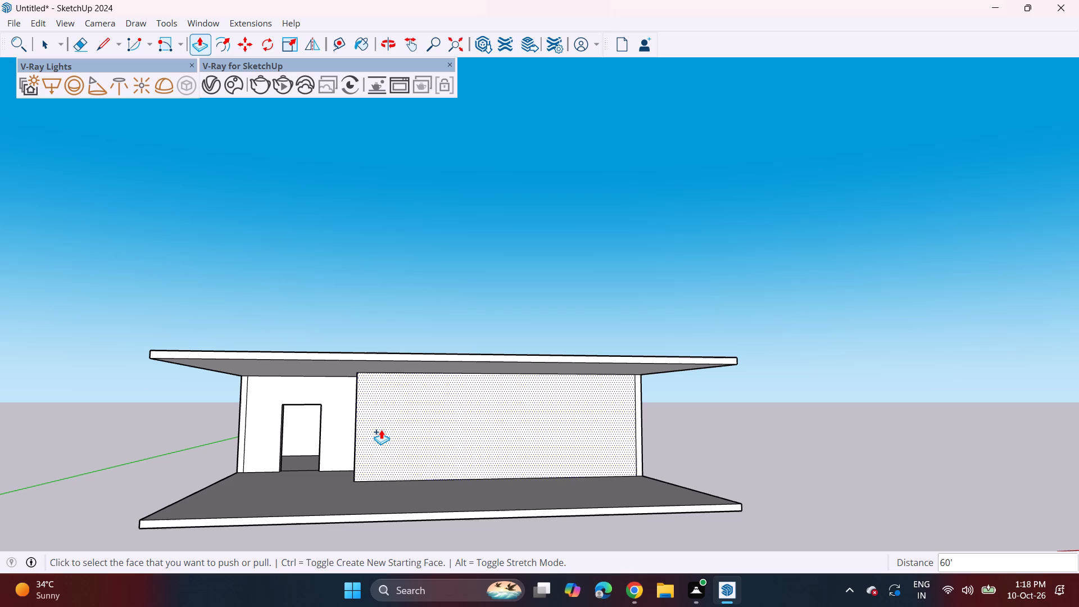
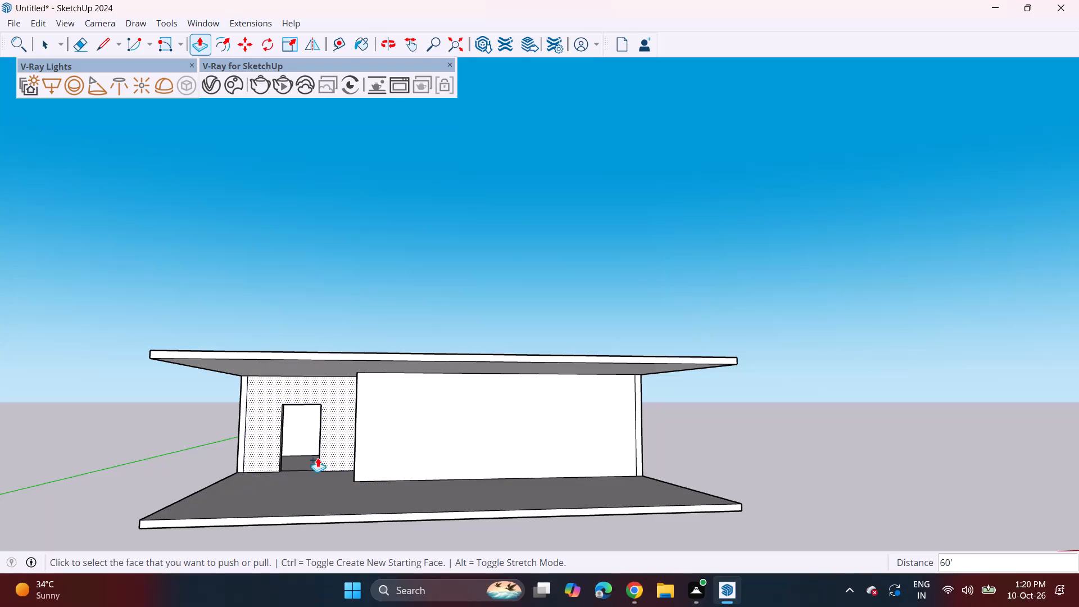
Draw a rectangle about 1'6" by 2'5" at the front corner of the base slab on the door side.
key("space")
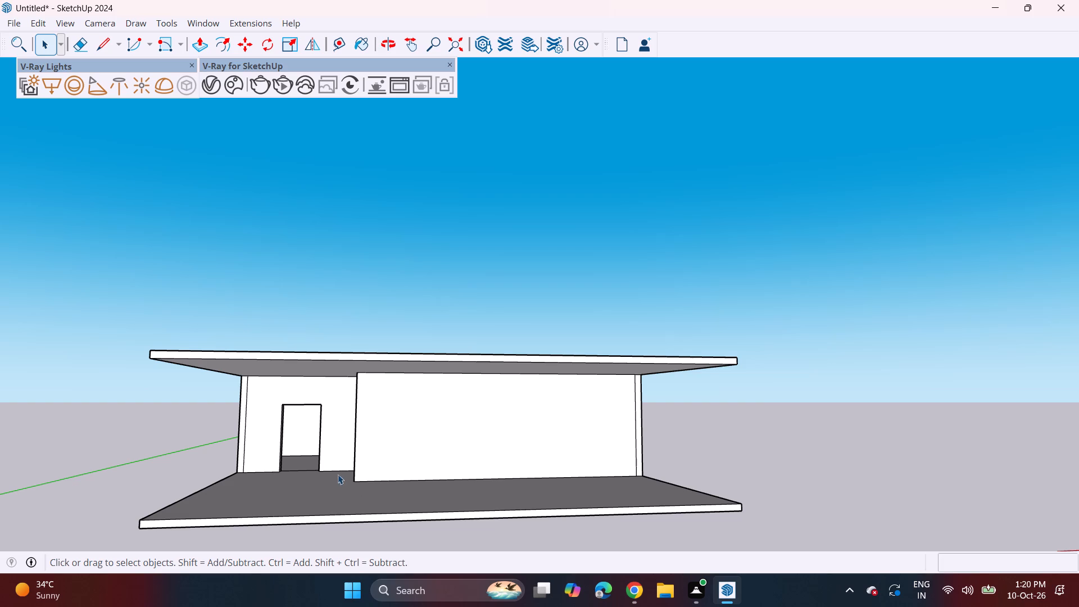
left_click(163, 48)
middle_click_drag(240, 475, 228, 505)
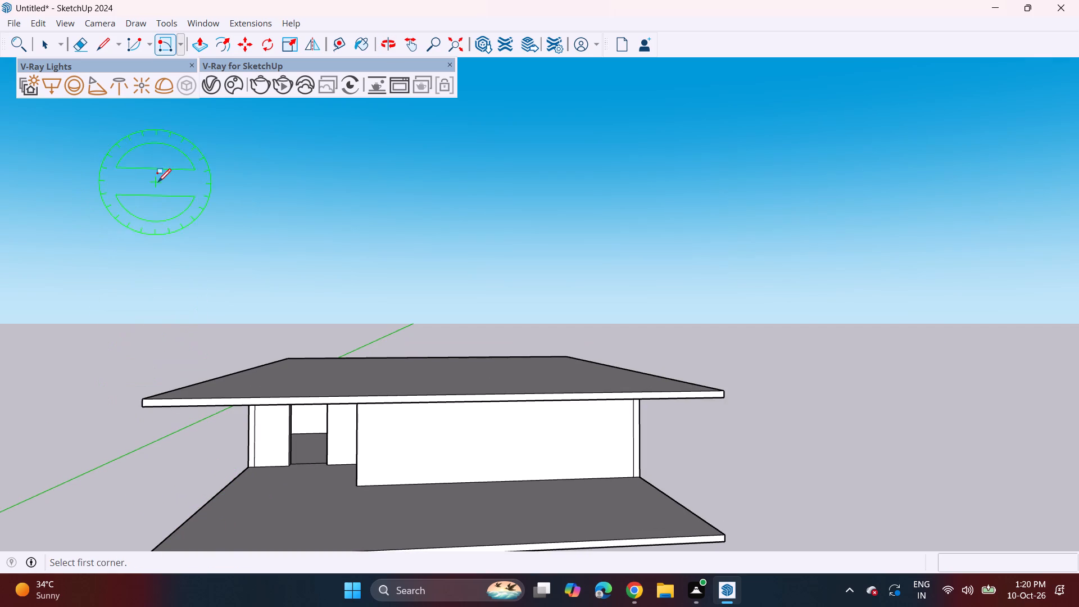
left_click(181, 46)
left_click(186, 72)
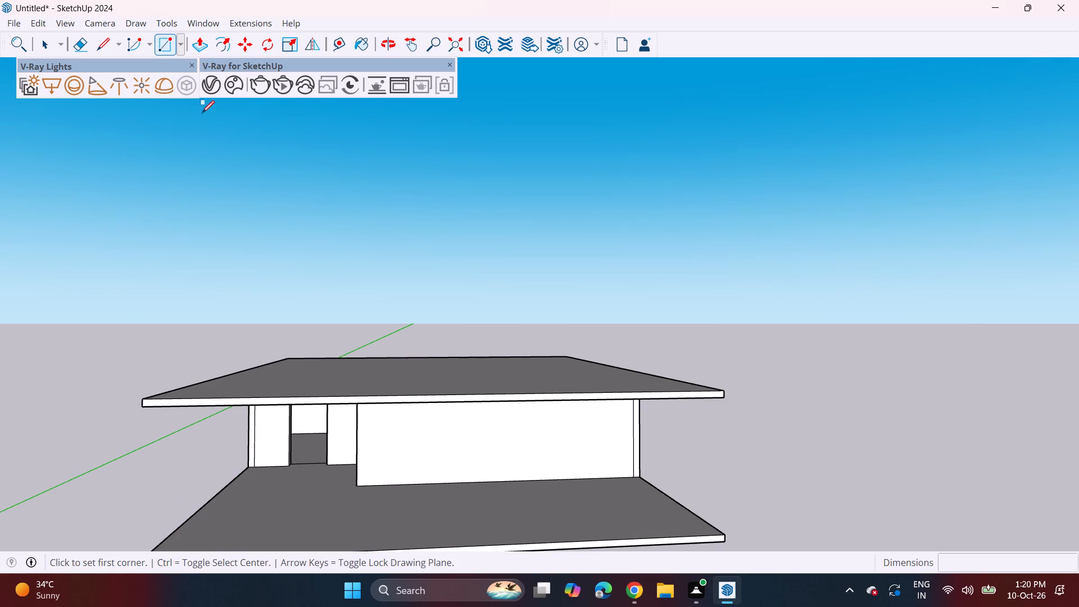
scroll(228, 434, "down", 3)
middle_click_drag(247, 470, 296, 328, "shift")
middle_click_drag(292, 334, 257, 446)
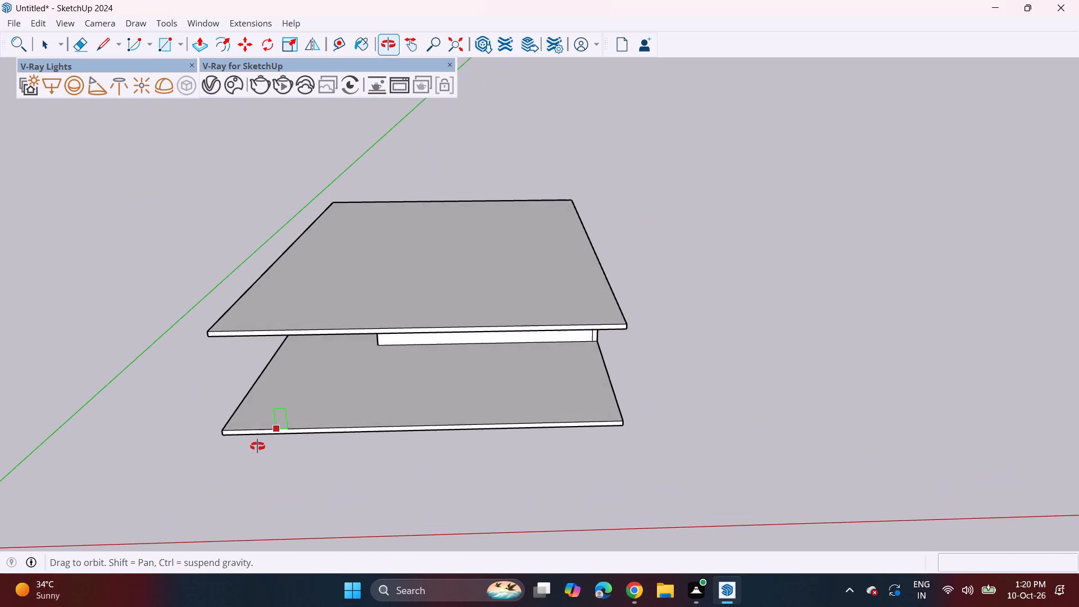
middle_click_drag(257, 446, 271, 445)
scroll(257, 424, "up", 7)
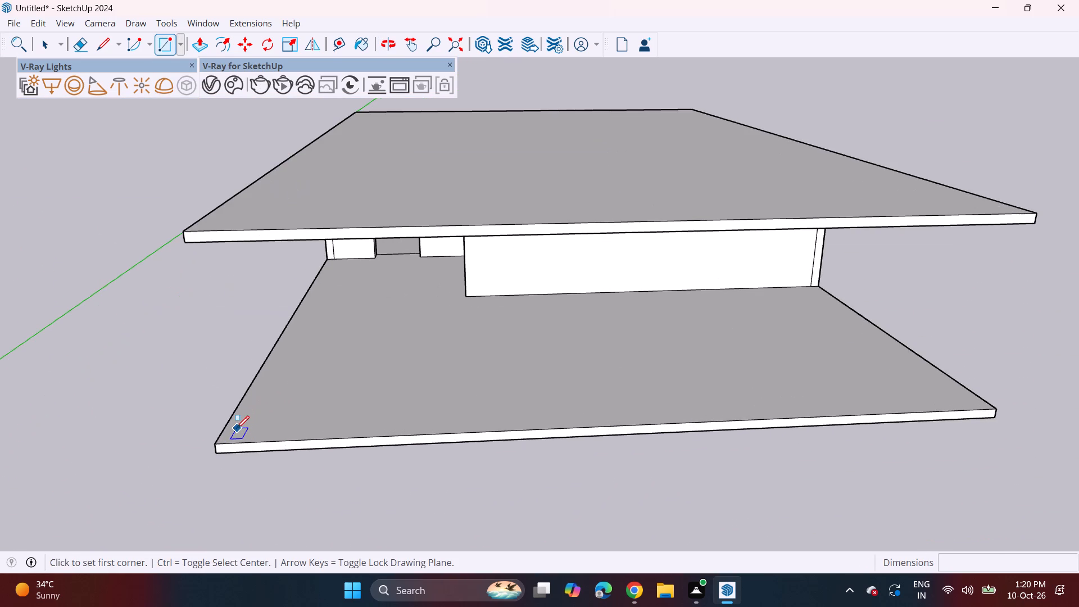
left_click(219, 443)
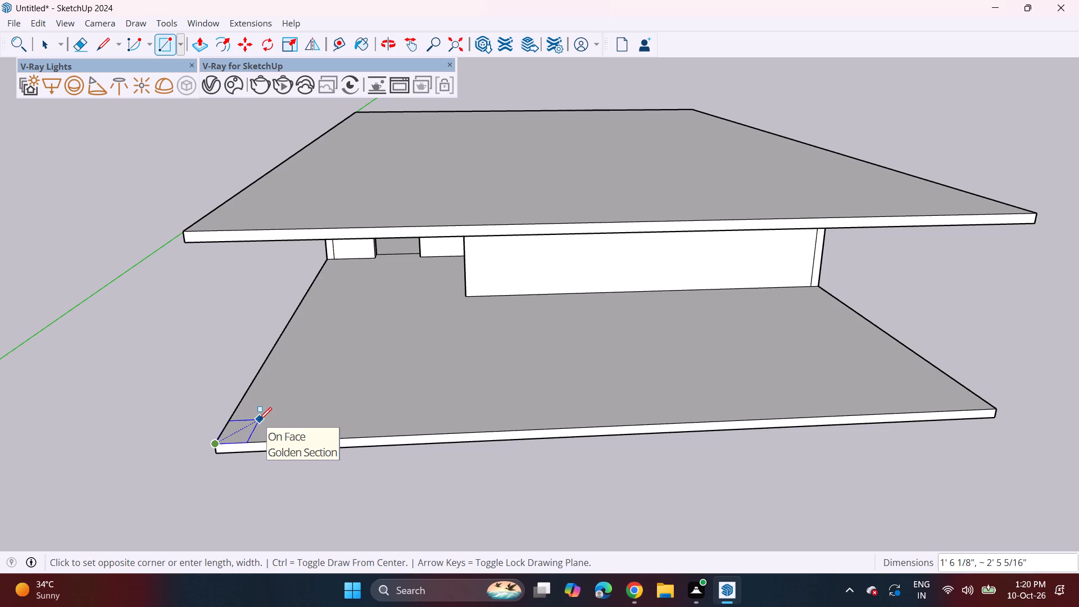
left_click(259, 420)
key("space")
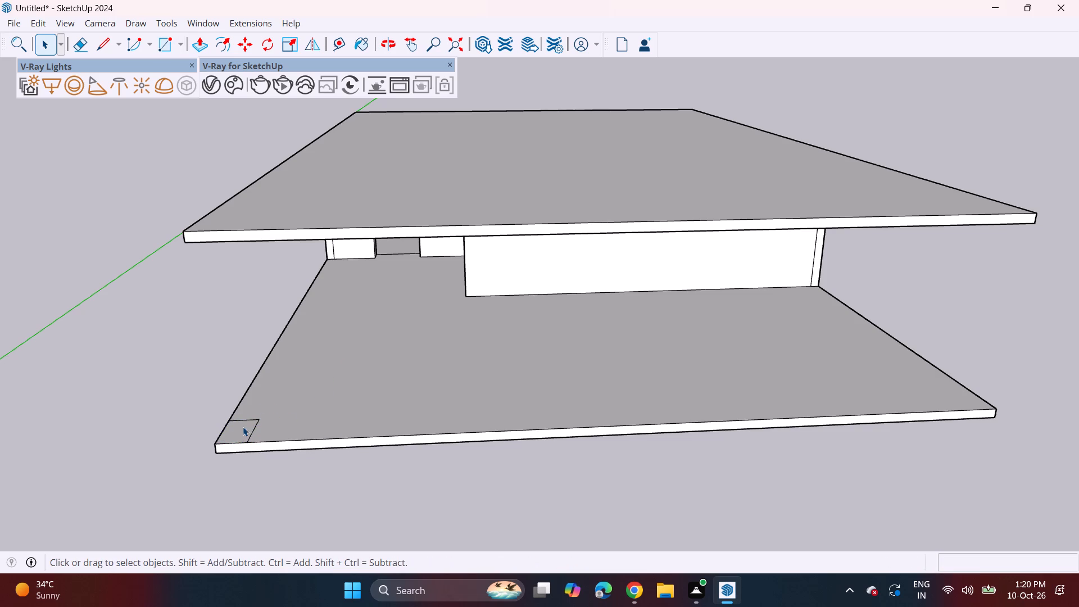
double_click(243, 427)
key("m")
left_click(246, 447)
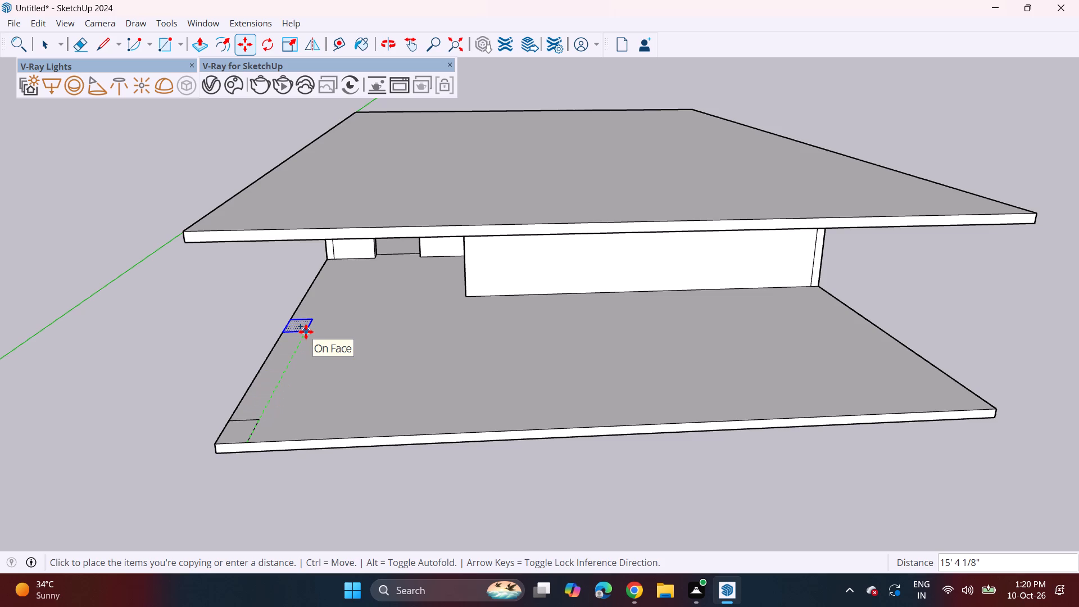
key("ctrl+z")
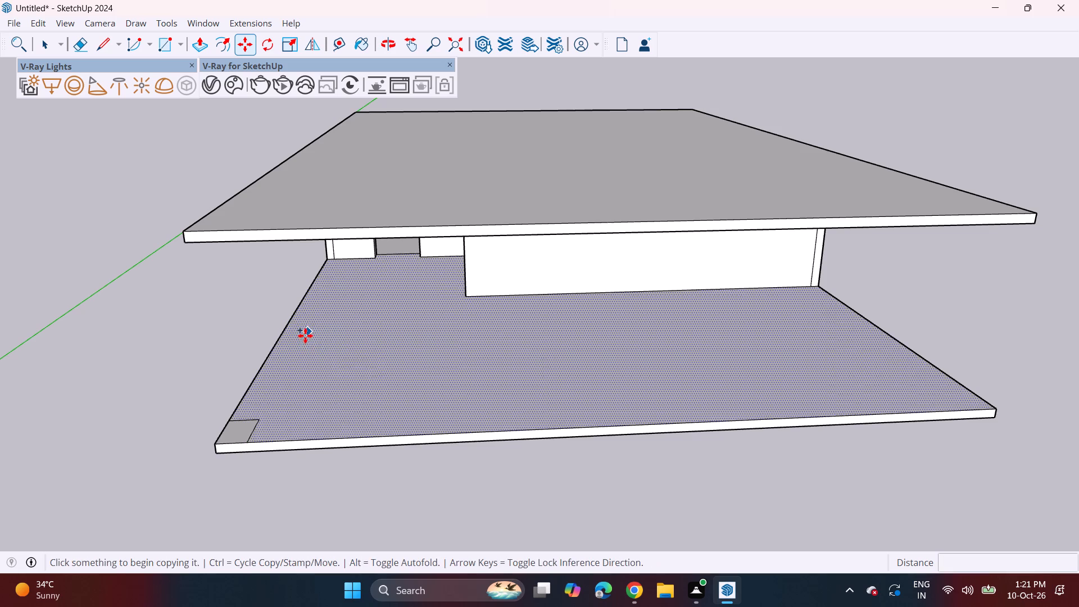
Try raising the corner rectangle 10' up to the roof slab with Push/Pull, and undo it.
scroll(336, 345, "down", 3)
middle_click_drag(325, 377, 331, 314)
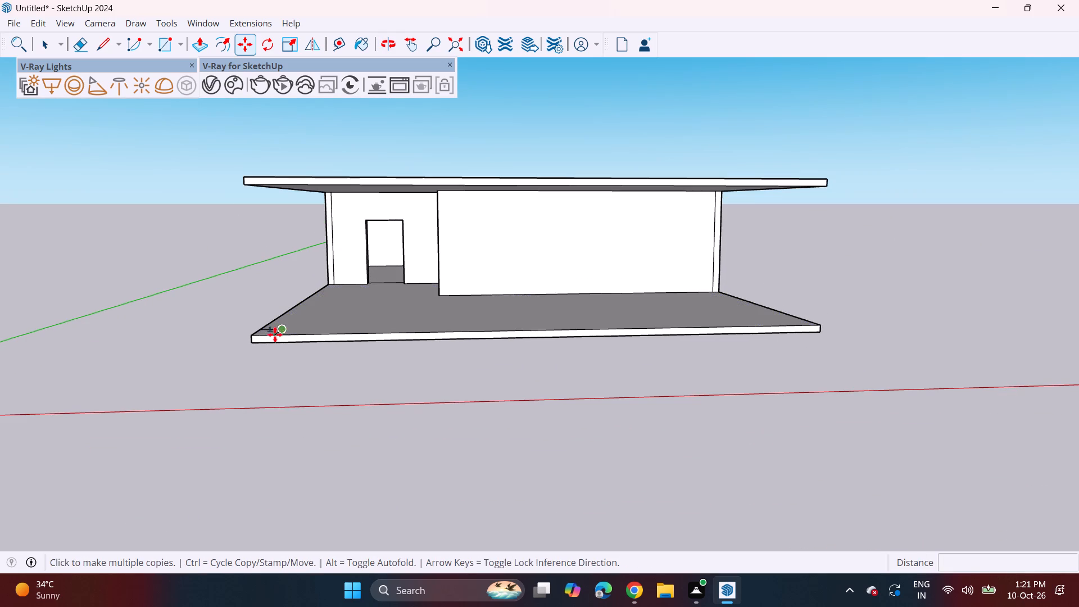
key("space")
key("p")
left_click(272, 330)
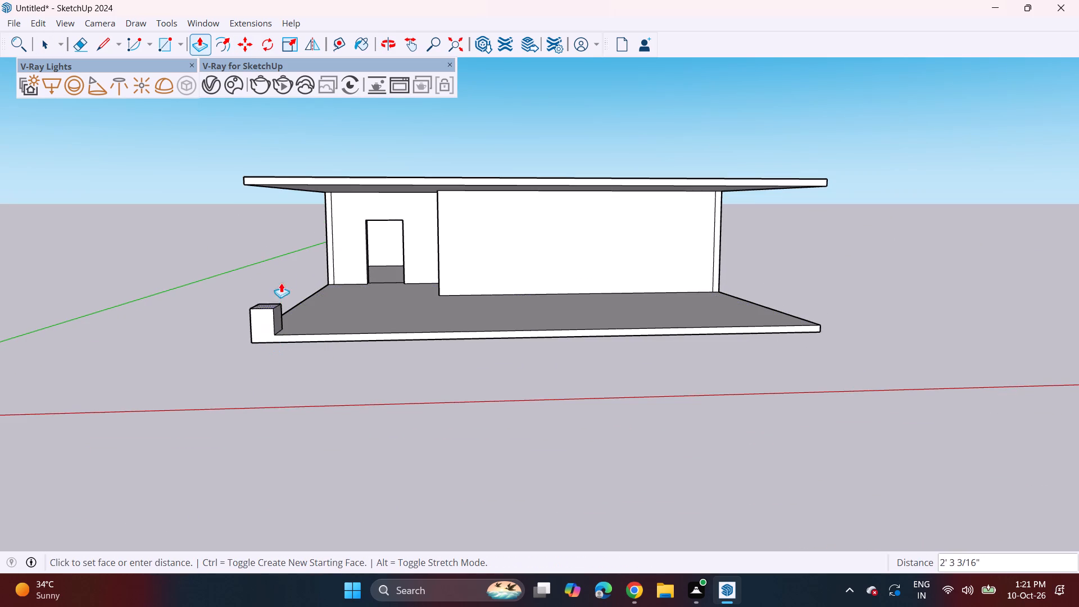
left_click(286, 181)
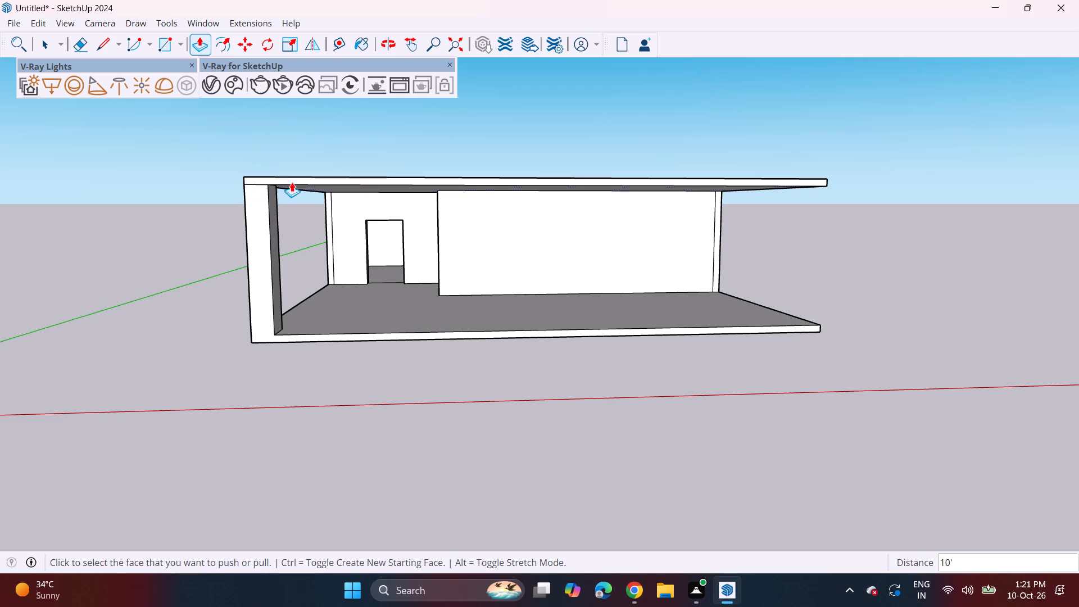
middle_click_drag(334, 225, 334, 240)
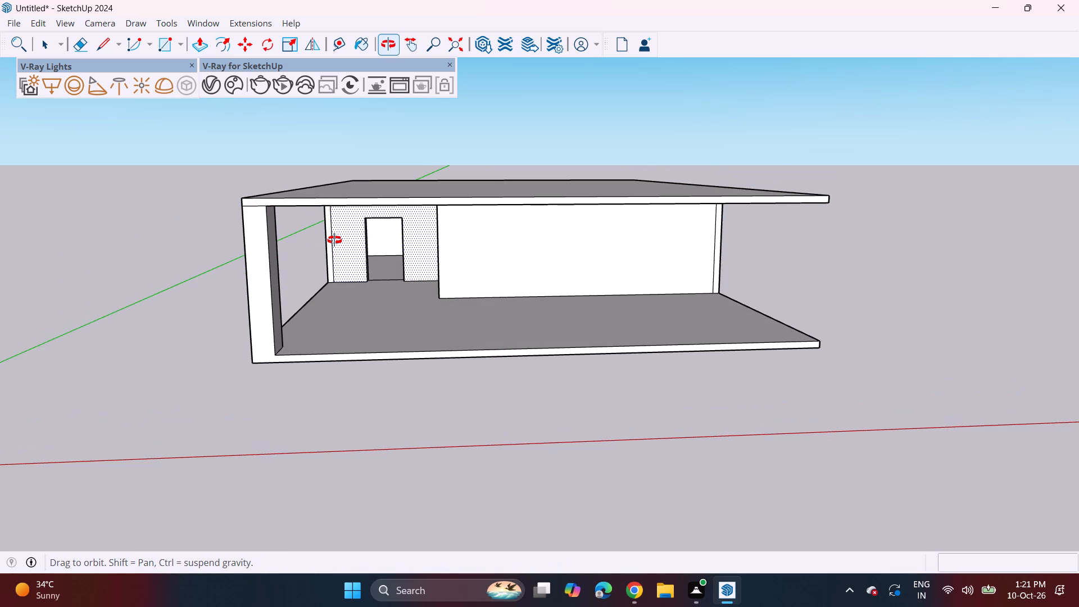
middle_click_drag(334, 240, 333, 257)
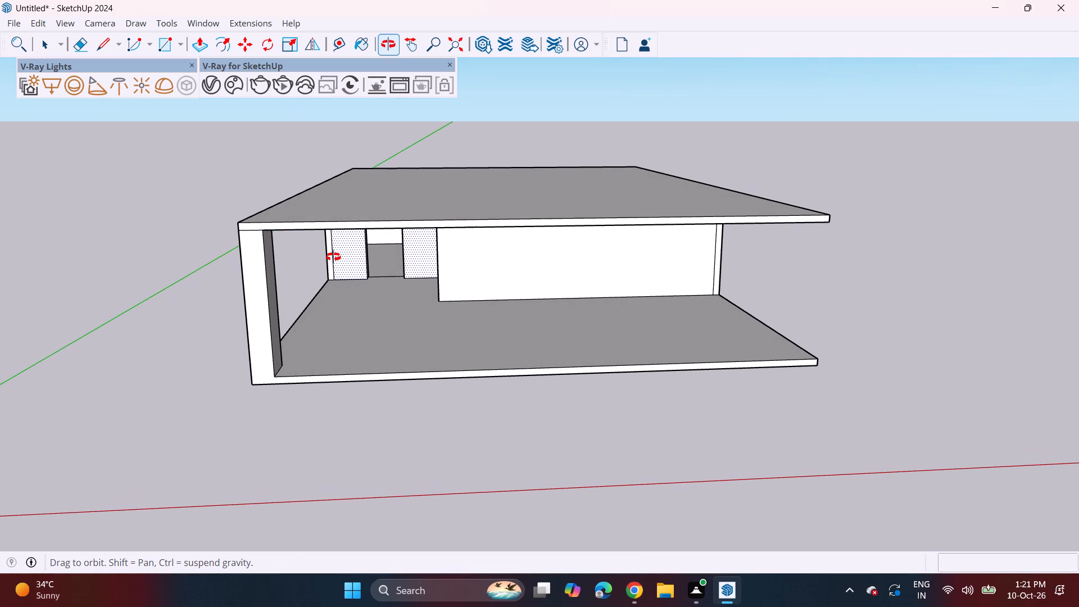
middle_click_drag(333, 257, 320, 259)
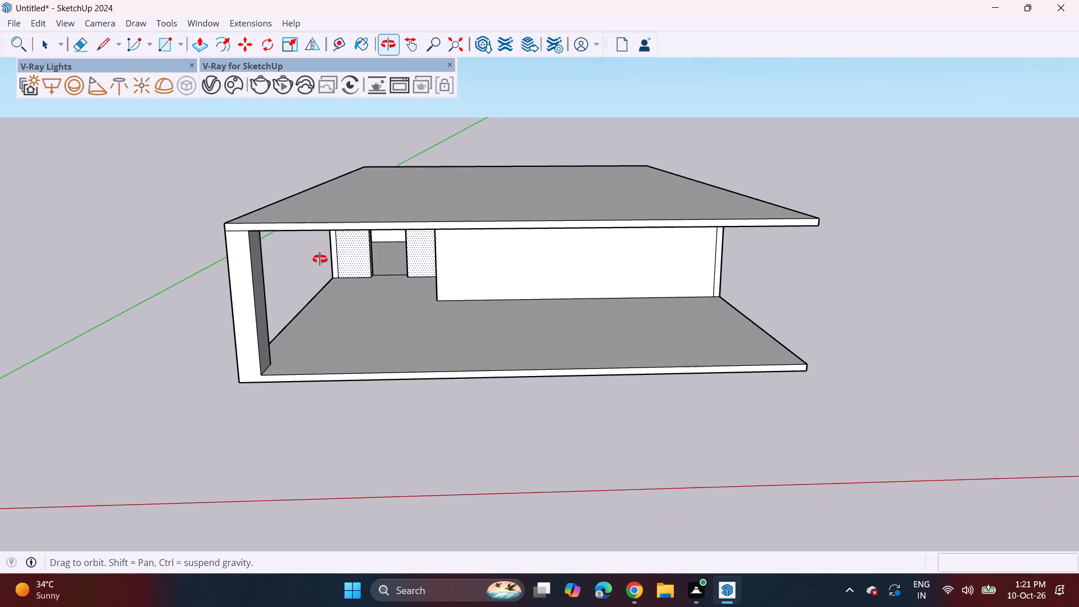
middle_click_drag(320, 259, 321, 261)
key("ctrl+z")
Copy the corner rectangle about 16' back along the base slab's side edge.
middle_click_drag(297, 329, 296, 395)
key("space")
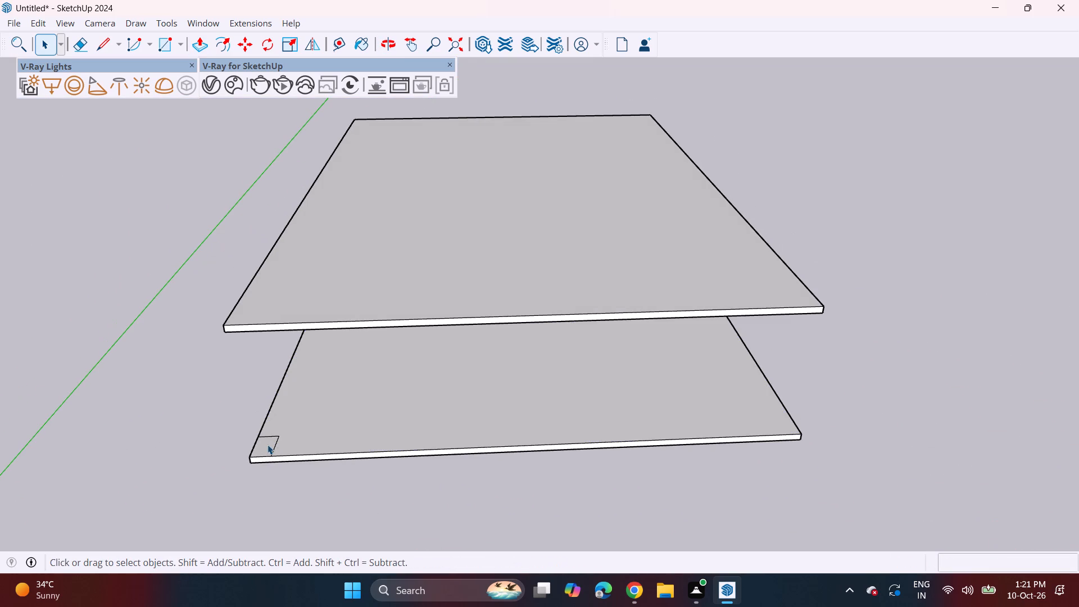
left_click(268, 445)
left_click(268, 445)
key("m")
double_click(266, 457)
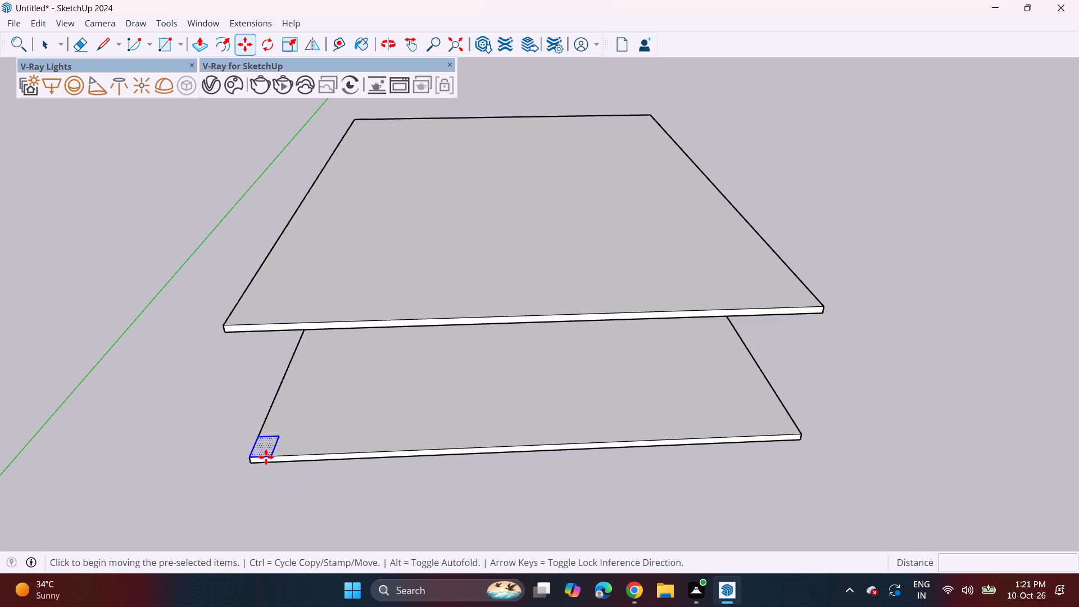
scroll(305, 369, "up", 6)
middle_click_drag(299, 369, 301, 348)
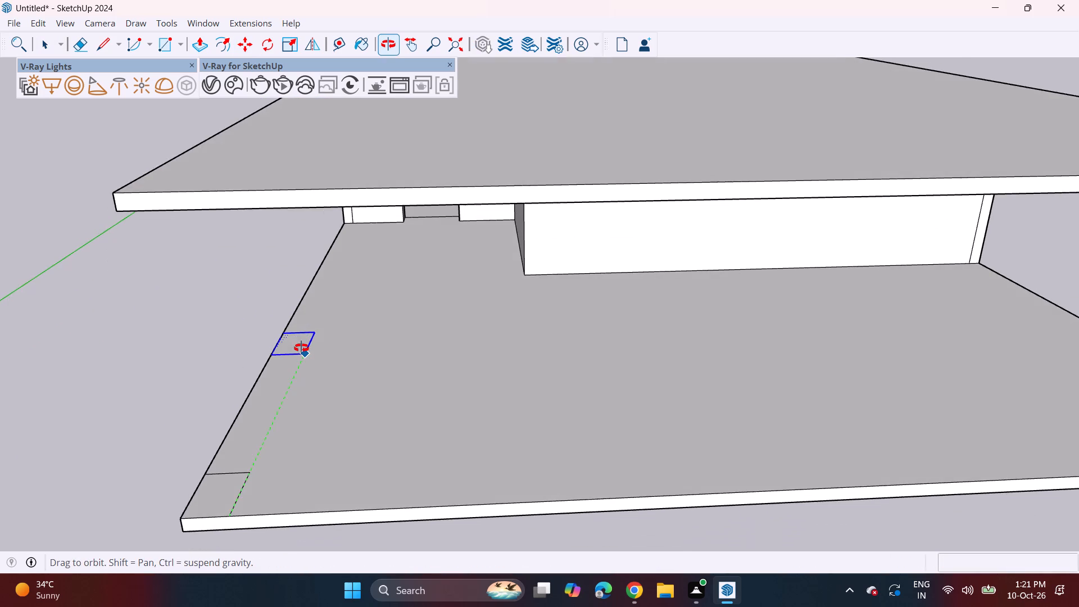
middle_click_drag(301, 348, 302, 343)
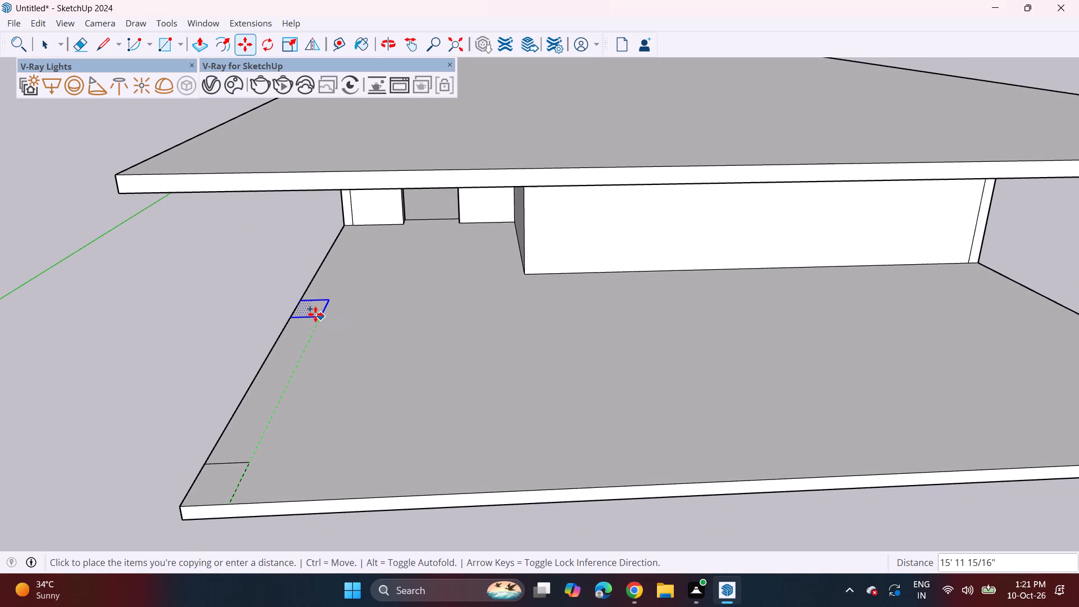
left_click(315, 314)
Place two more copies of the rectangle farther back along the same side edge, spaced about 4' apart.
left_click(318, 321)
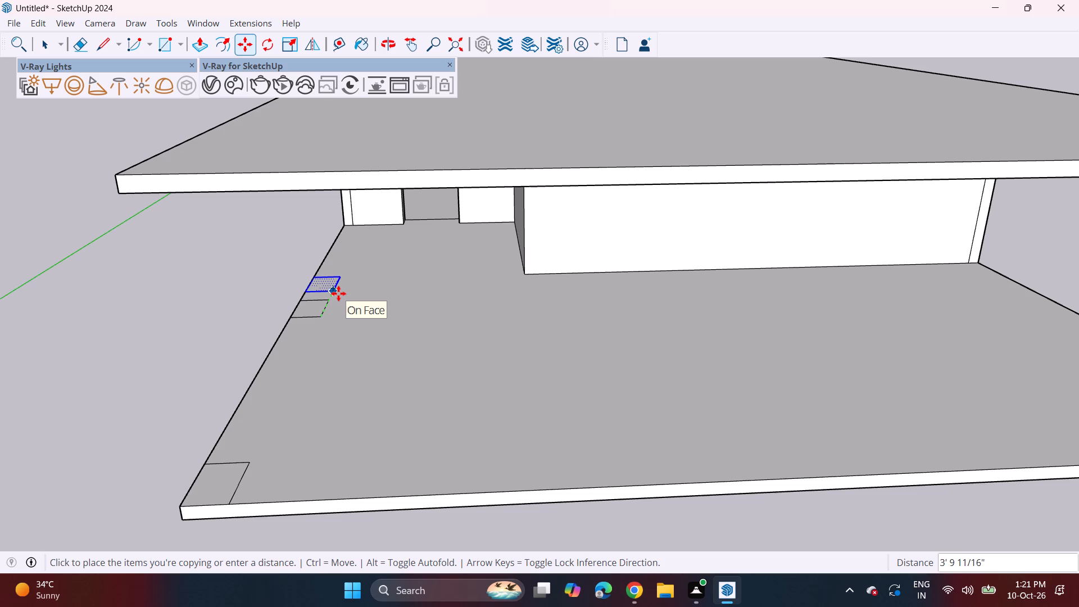
double_click(338, 293)
left_click(338, 293)
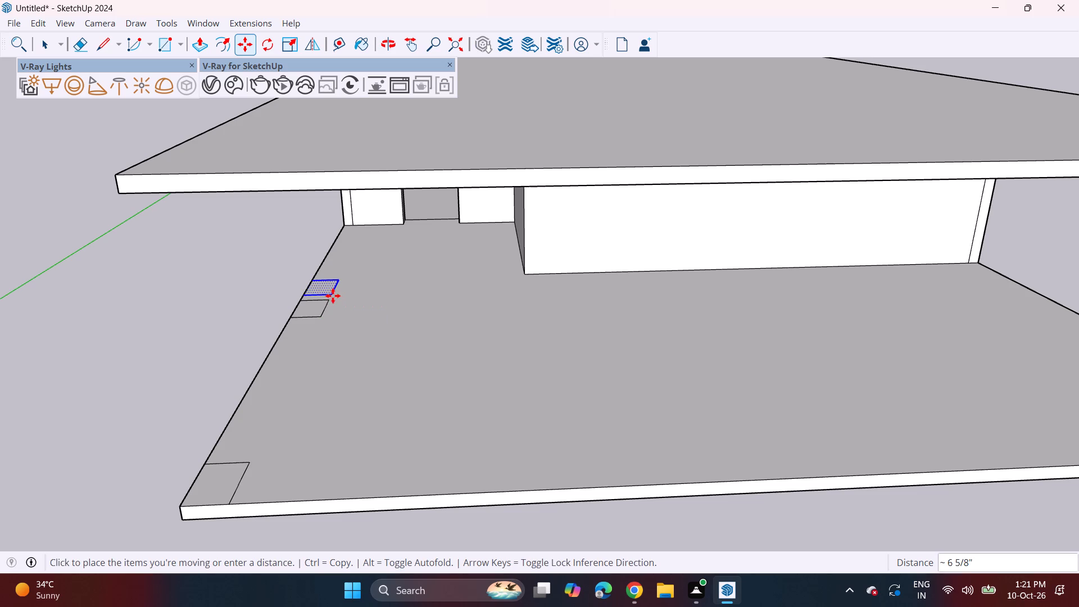
left_click(337, 295)
left_click(331, 291)
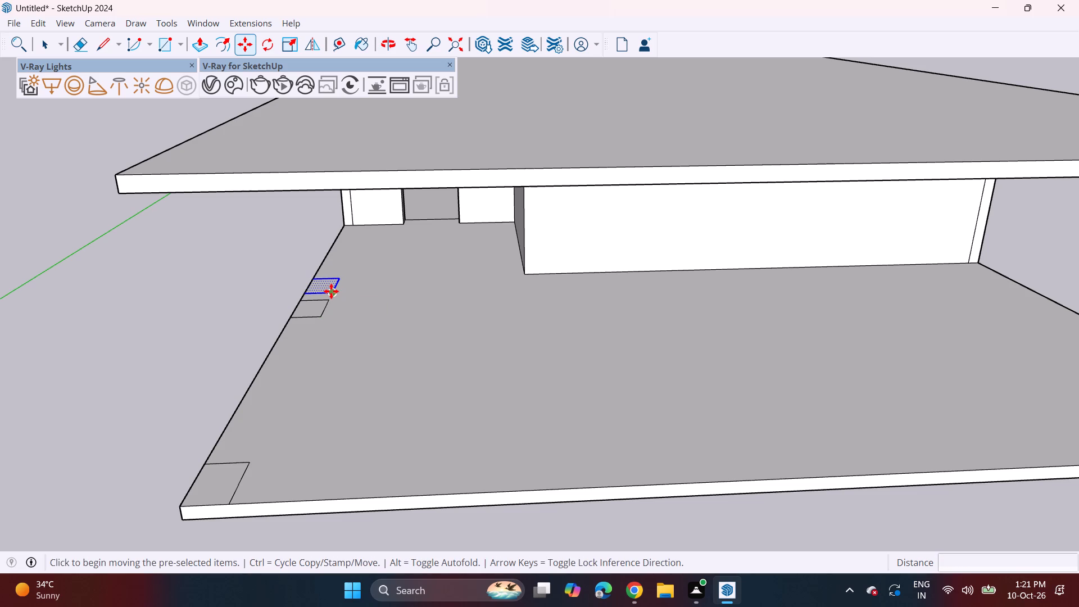
left_click(348, 273)
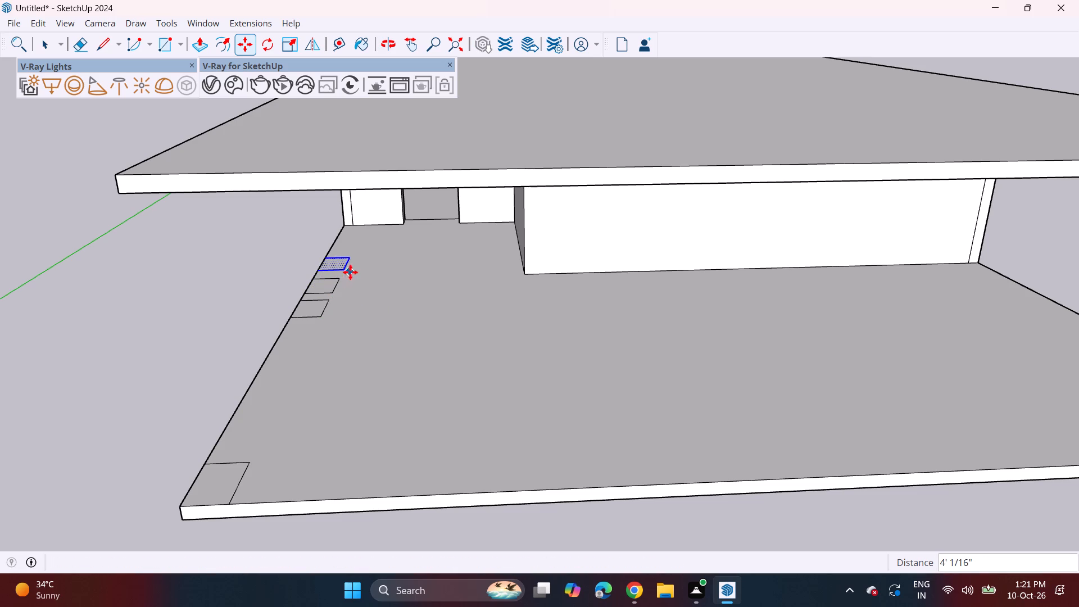
key("space")
Push/Pull the front corner rectangle 10' up to the underside of the roof slab, forming a column.
type("PO")
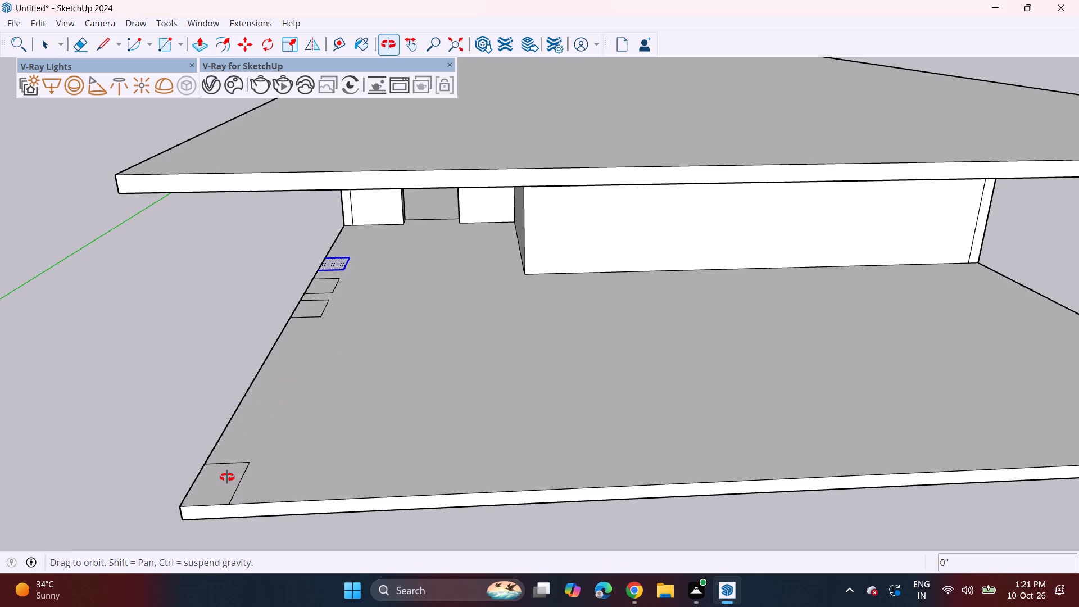
key("p")
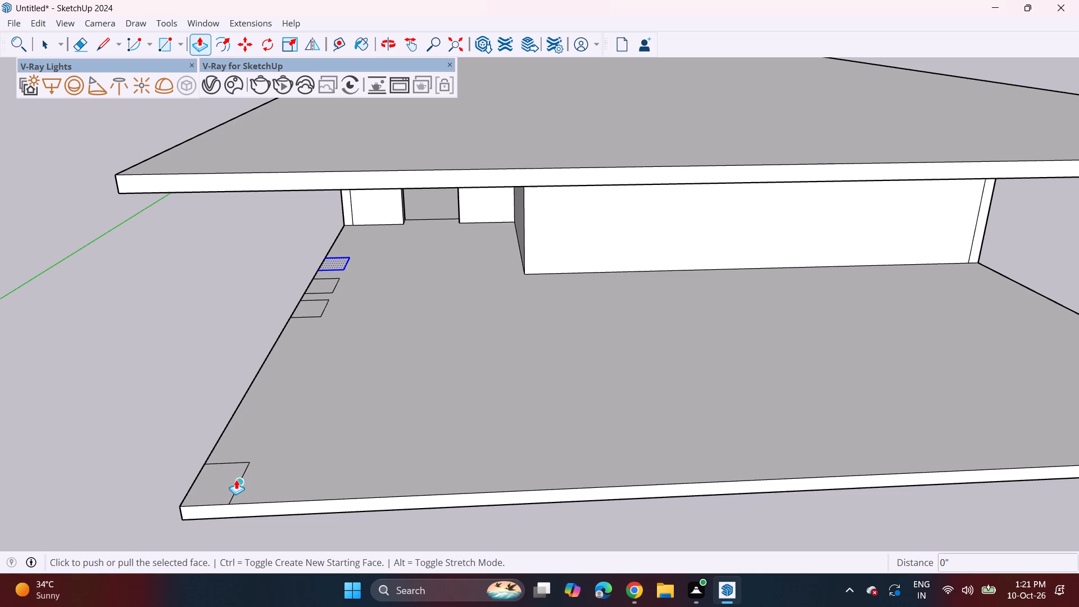
key("Escape")
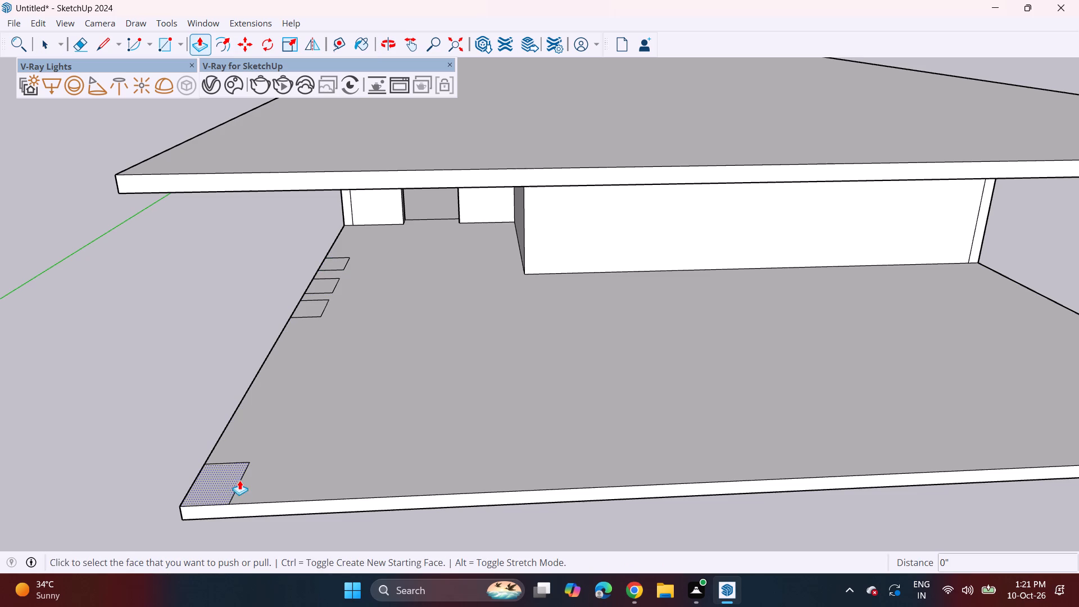
left_click(223, 483)
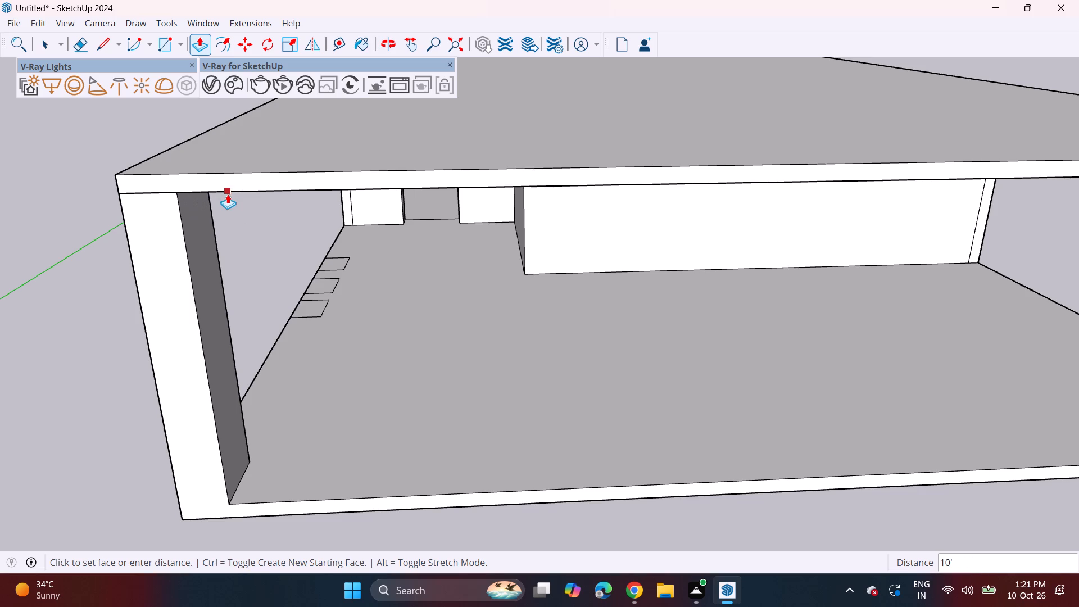
left_click(228, 194)
Repeat the 10' Push/Pull on the two nearest copied rectangles to form columns up to the roof slab.
double_click(316, 312)
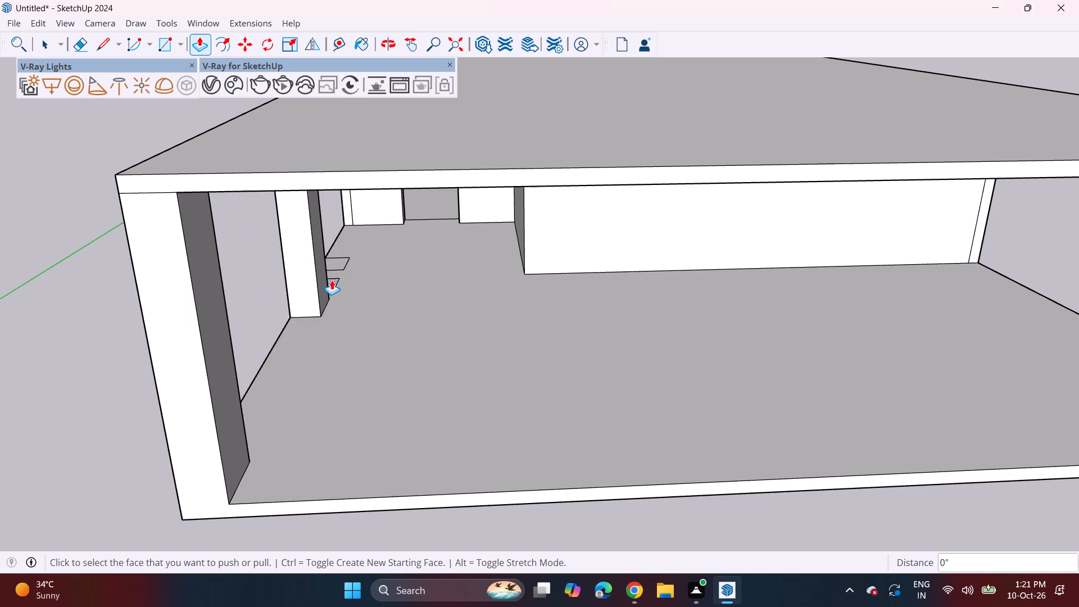
triple_click(332, 280)
key("Escape")
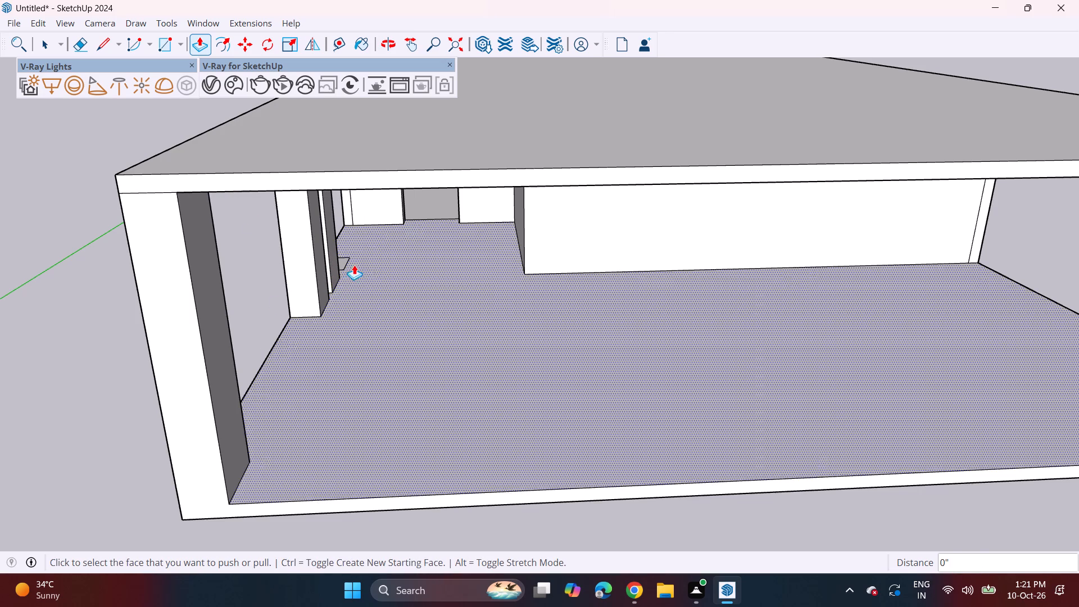
Push/Pull the rearmost copied rectangle 10' up to the roof slab to form the last column.
double_click(344, 259)
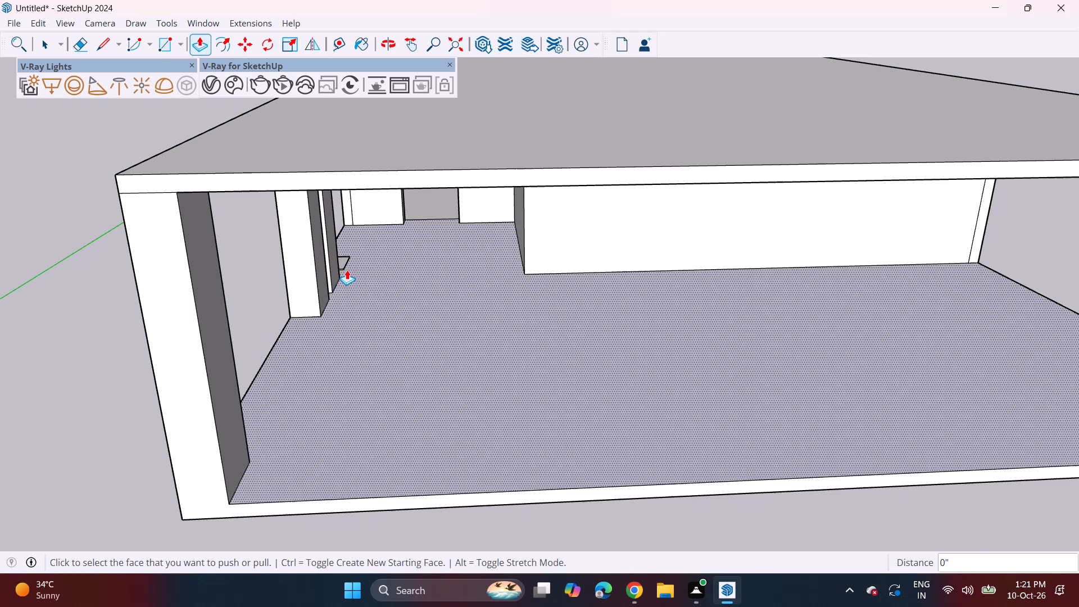
key("ctrl+z")
left_click(344, 263)
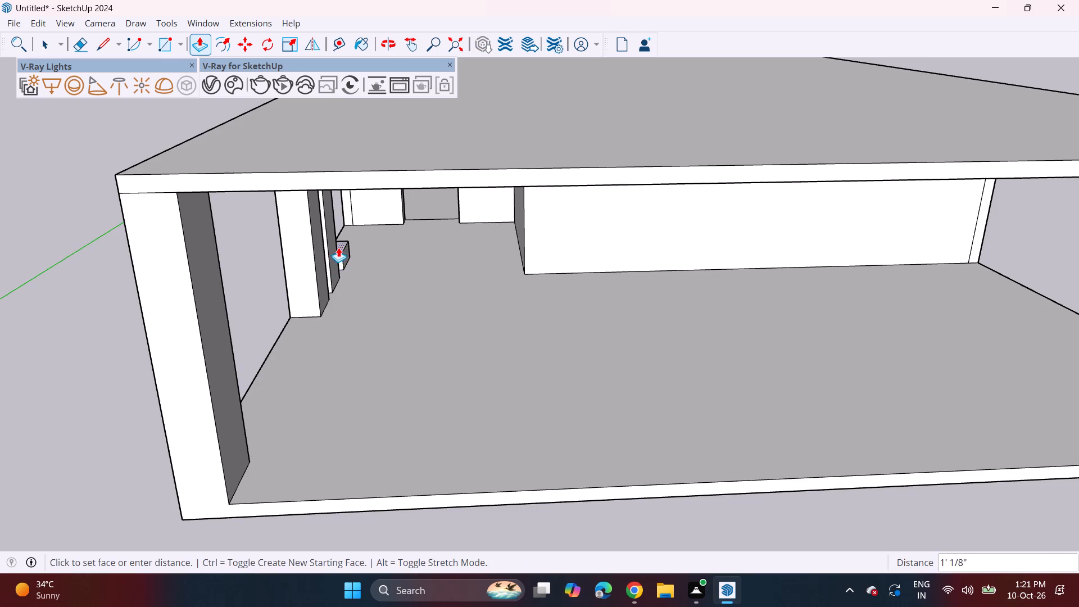
middle_click_drag(341, 243, 342, 181)
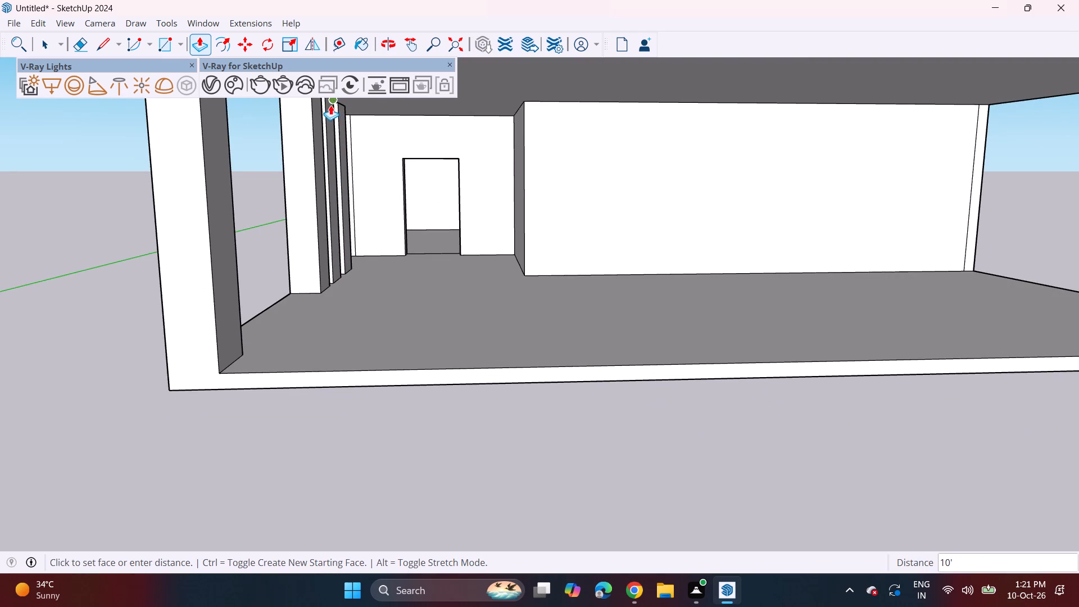
middle_click_drag(330, 105, 296, 273)
left_click(301, 348)
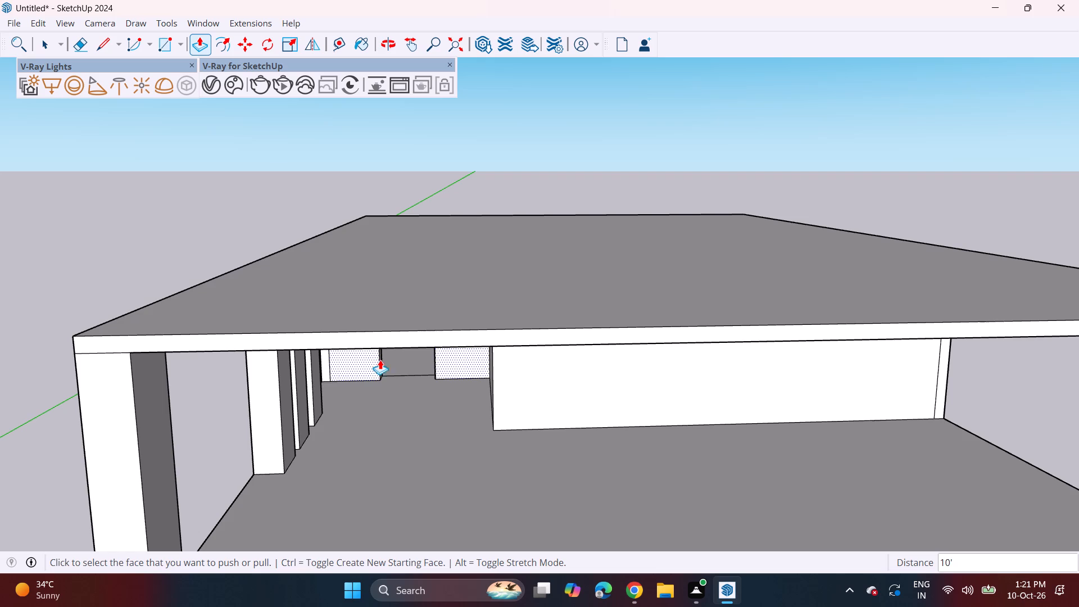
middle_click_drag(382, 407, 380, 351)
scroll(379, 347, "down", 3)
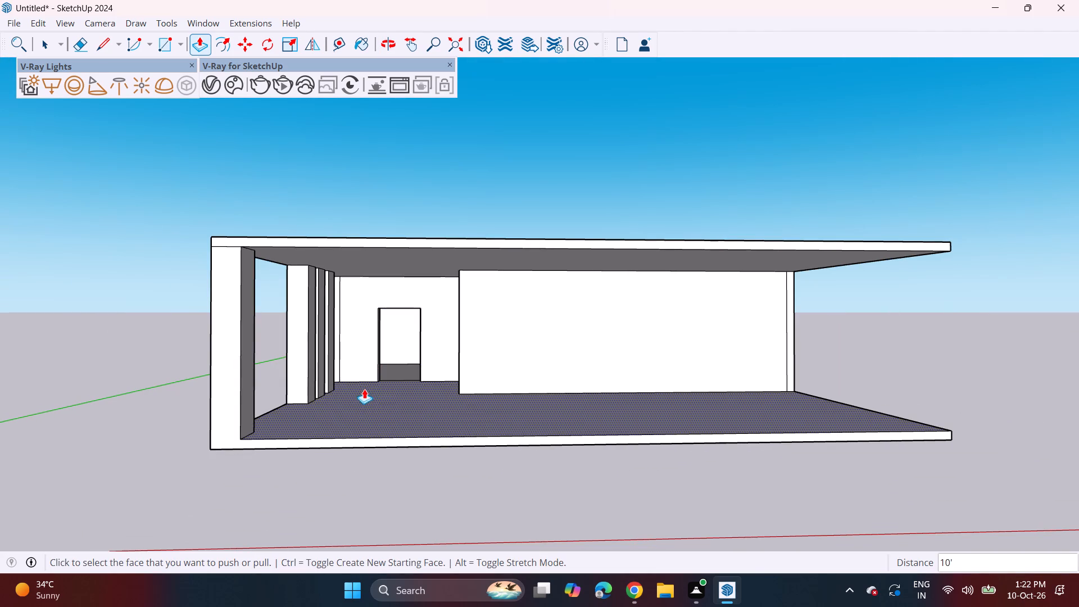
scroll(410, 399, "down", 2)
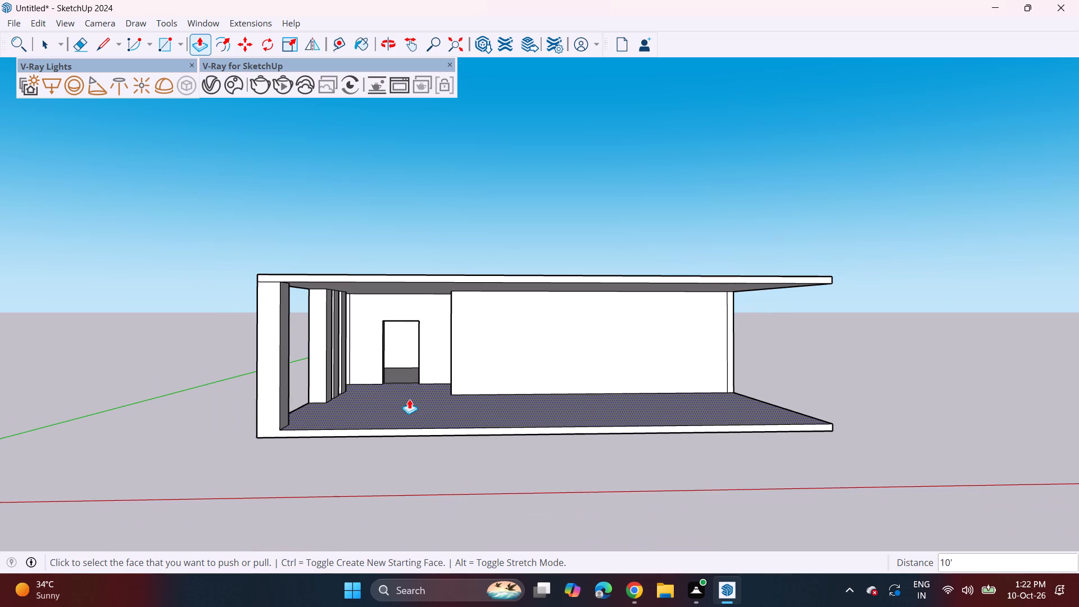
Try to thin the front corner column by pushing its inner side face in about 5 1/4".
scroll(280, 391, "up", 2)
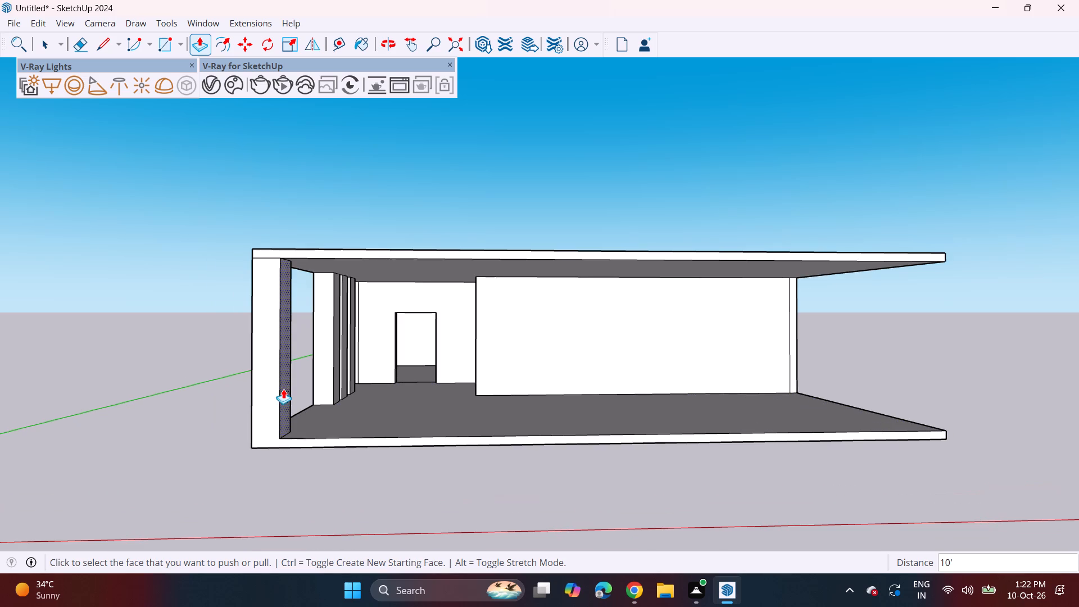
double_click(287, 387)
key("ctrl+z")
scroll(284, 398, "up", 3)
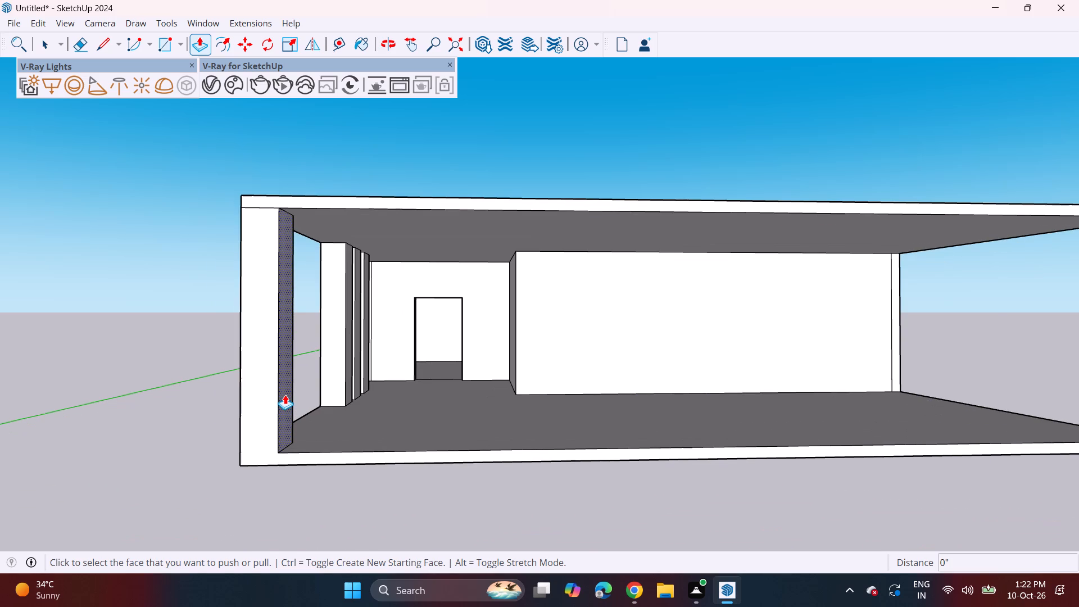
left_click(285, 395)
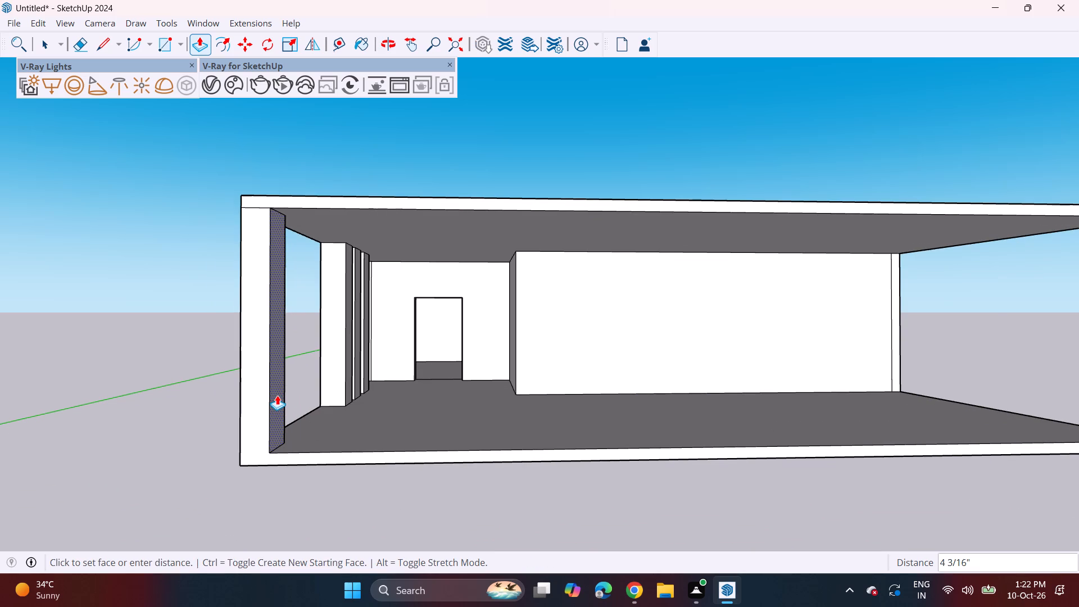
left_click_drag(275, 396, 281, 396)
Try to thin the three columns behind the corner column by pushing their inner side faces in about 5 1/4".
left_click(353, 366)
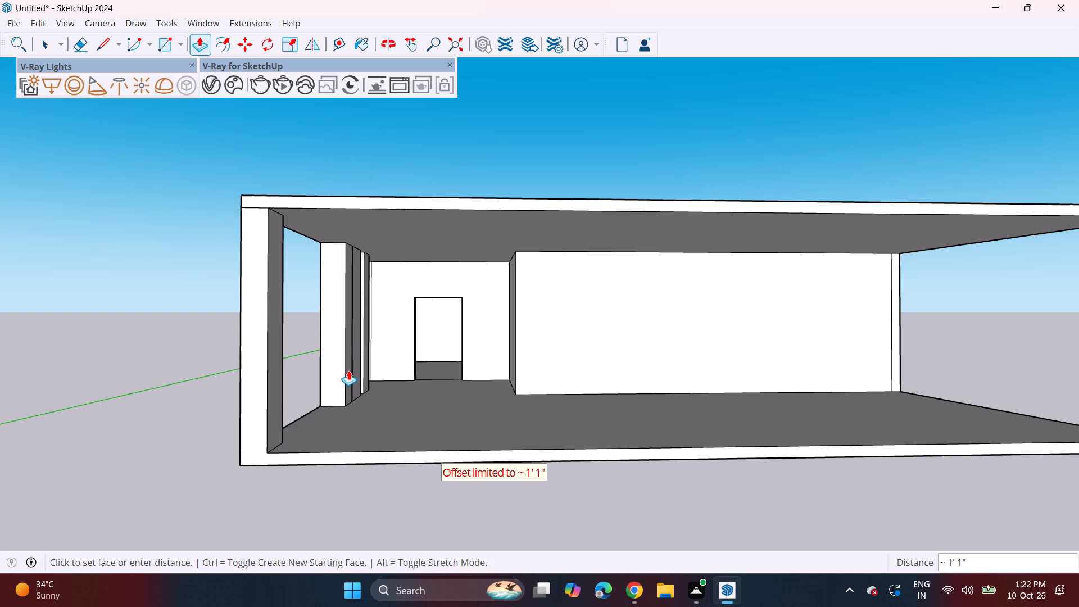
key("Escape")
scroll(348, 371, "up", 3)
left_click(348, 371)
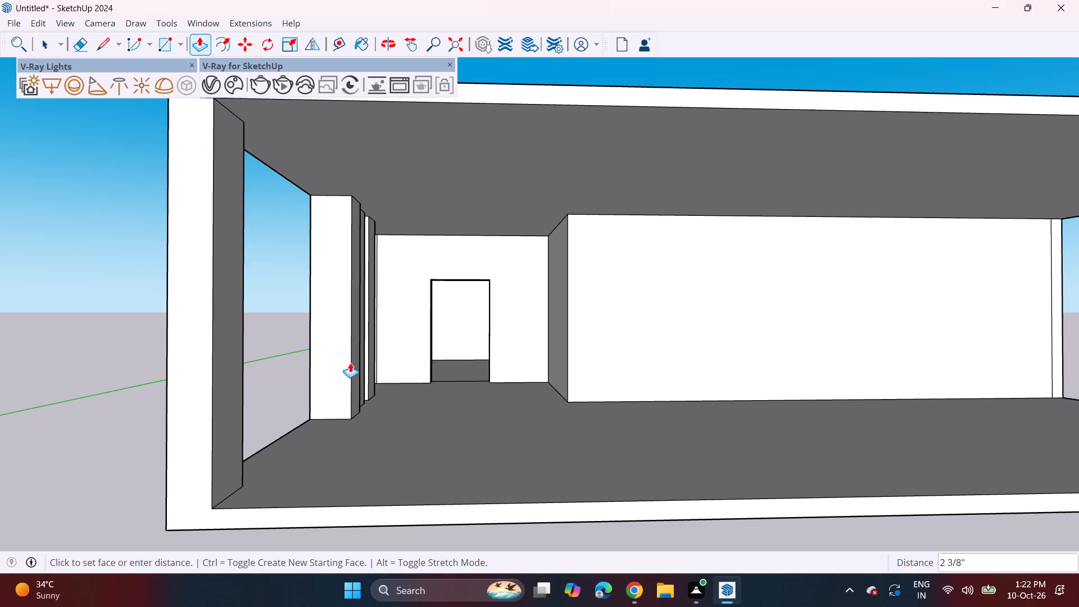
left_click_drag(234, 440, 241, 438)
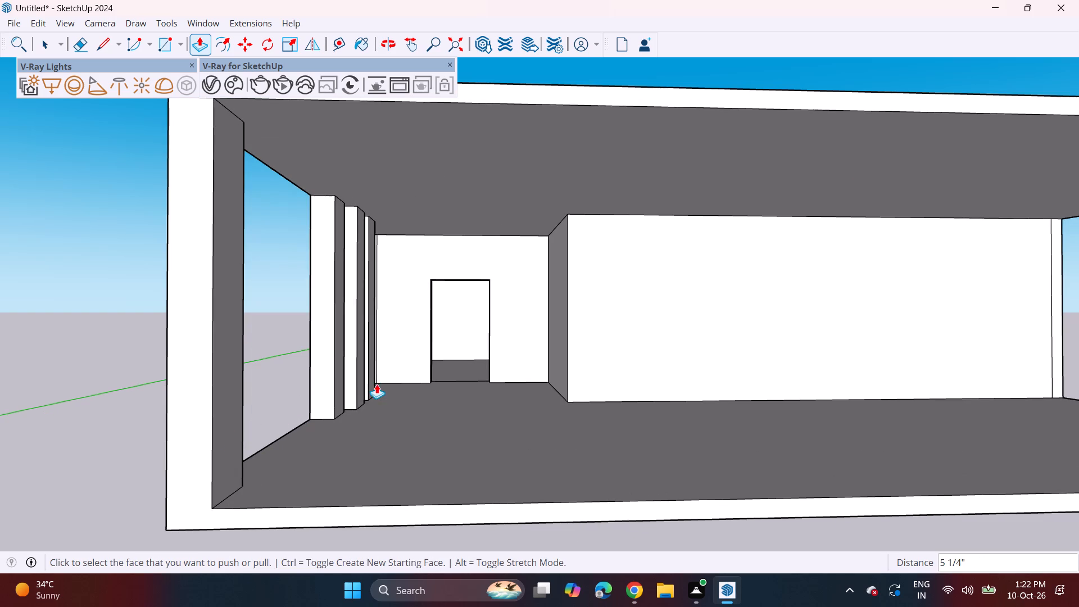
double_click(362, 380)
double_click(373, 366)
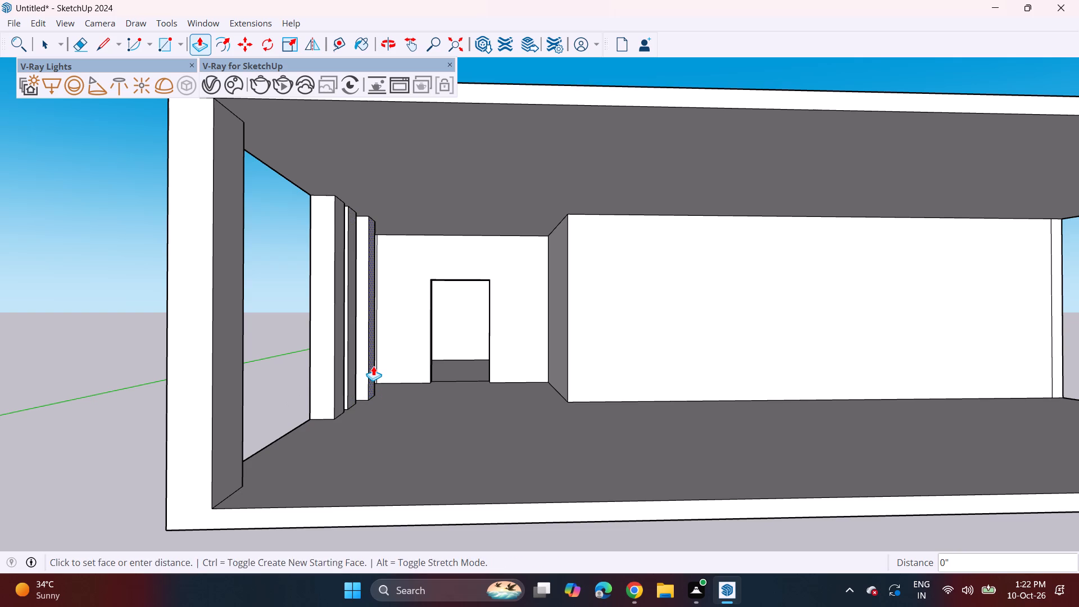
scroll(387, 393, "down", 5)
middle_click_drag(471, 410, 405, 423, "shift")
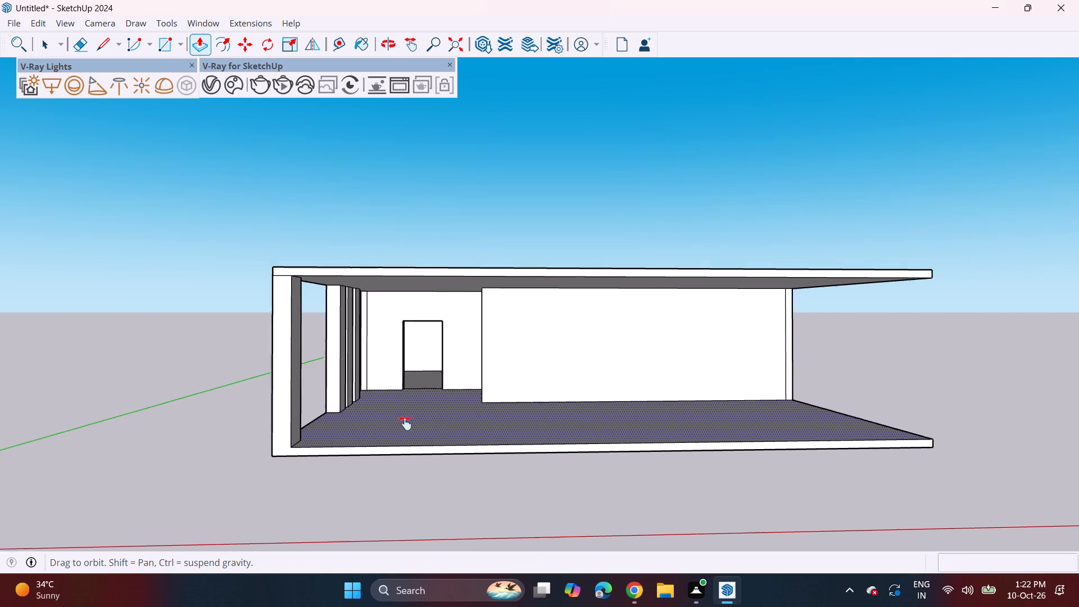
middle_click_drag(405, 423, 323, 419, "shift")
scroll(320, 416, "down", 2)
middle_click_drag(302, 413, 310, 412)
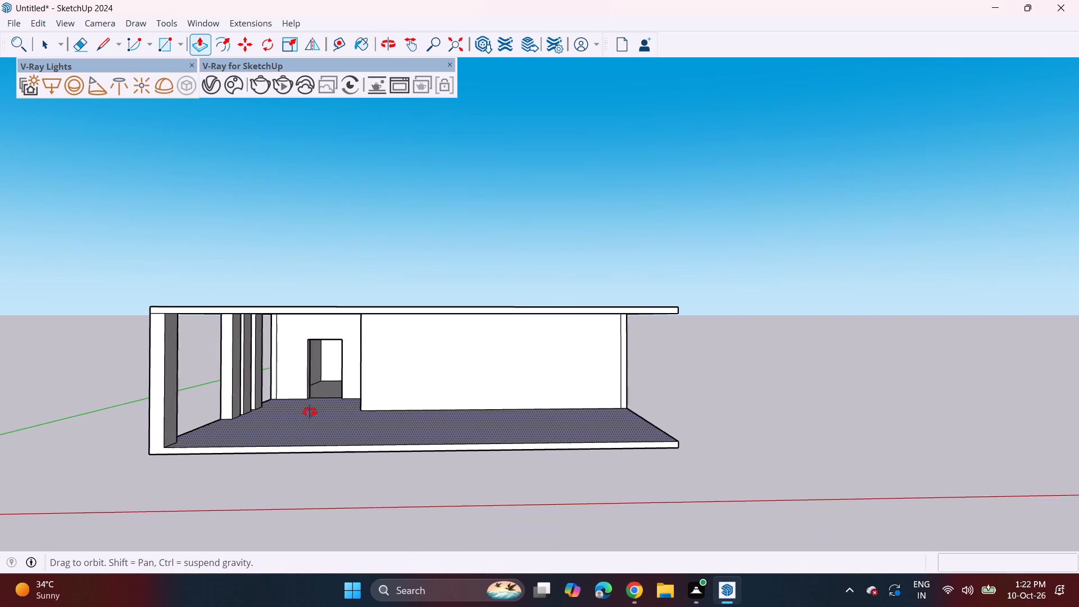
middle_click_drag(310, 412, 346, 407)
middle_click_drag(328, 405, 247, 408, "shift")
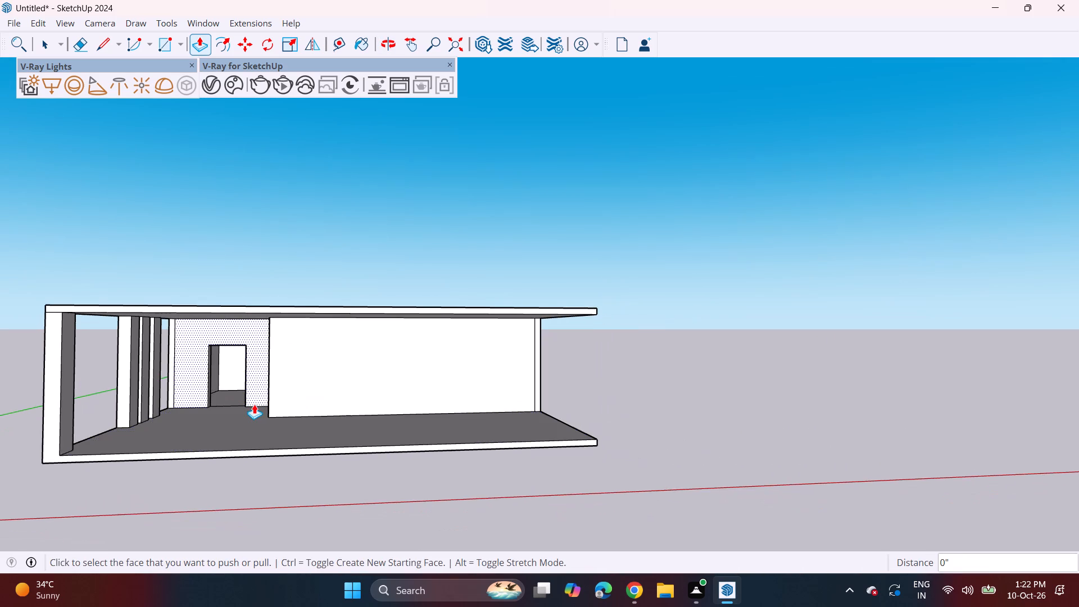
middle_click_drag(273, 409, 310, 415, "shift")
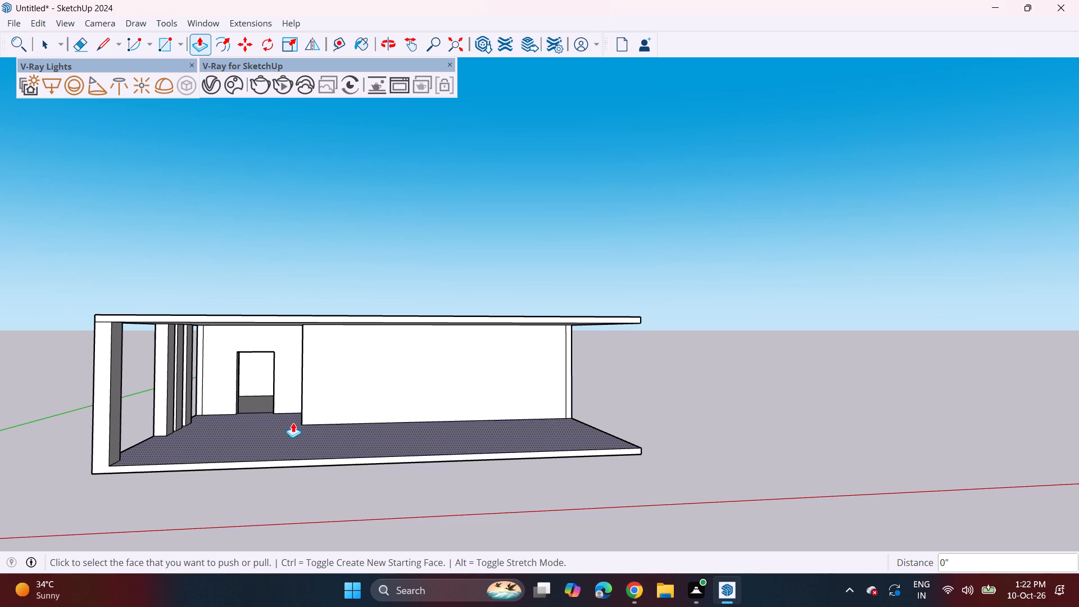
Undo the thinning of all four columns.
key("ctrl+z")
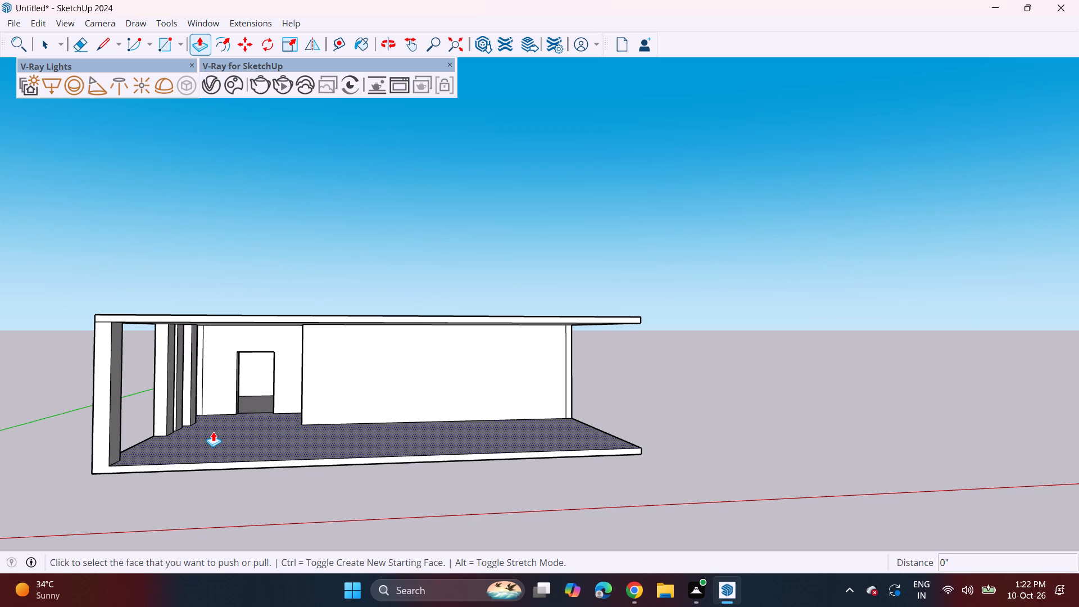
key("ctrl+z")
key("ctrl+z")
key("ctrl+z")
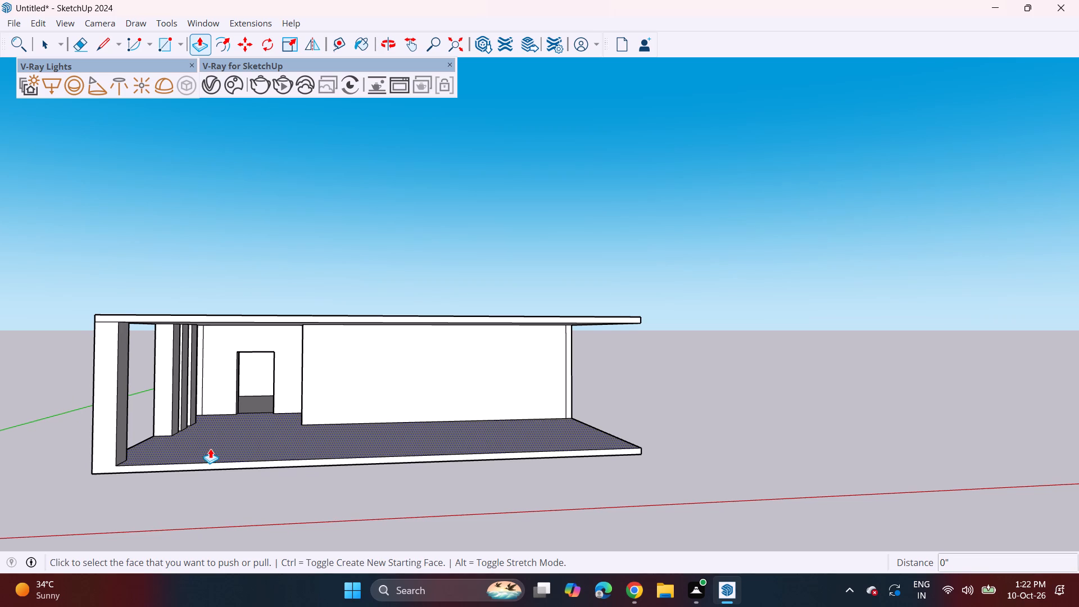
Undo the 10' Push/Pull of the three columns behind the front corner column.
key("ctrl+z")
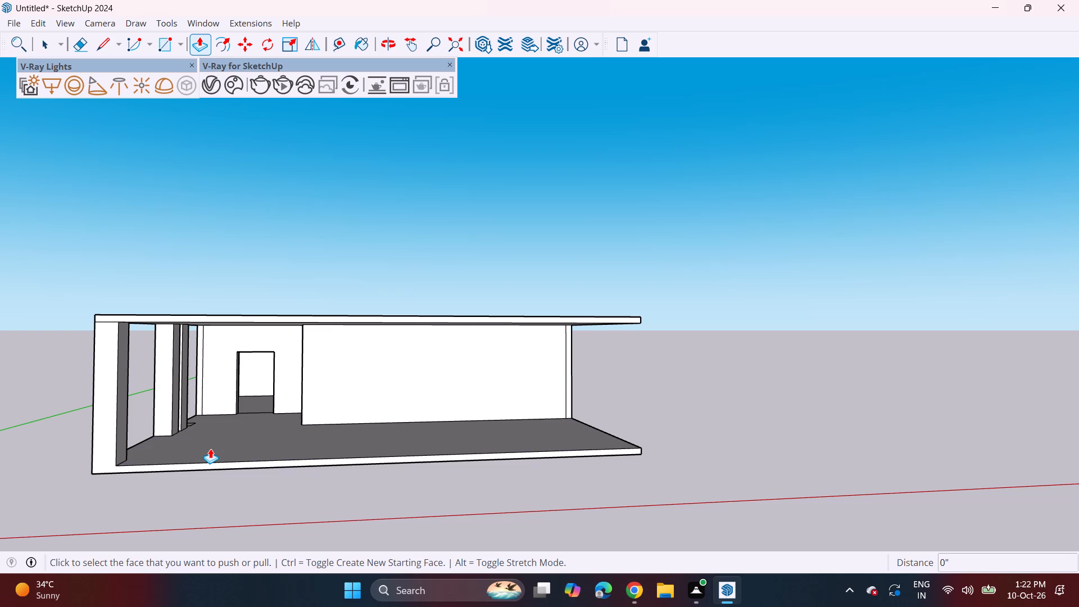
key("ctrl+z")
key("ctrl+z")
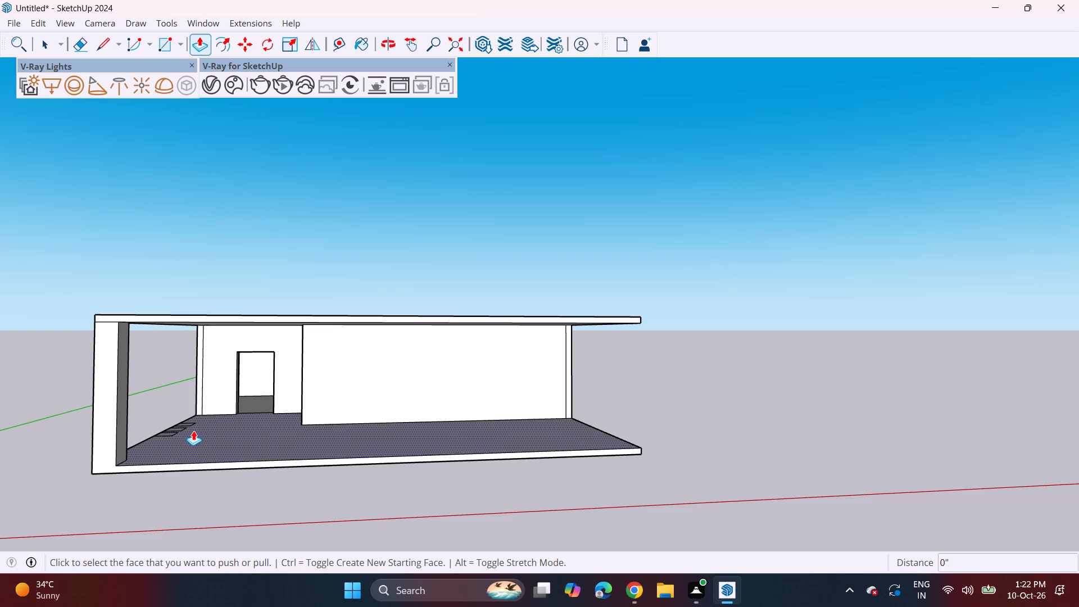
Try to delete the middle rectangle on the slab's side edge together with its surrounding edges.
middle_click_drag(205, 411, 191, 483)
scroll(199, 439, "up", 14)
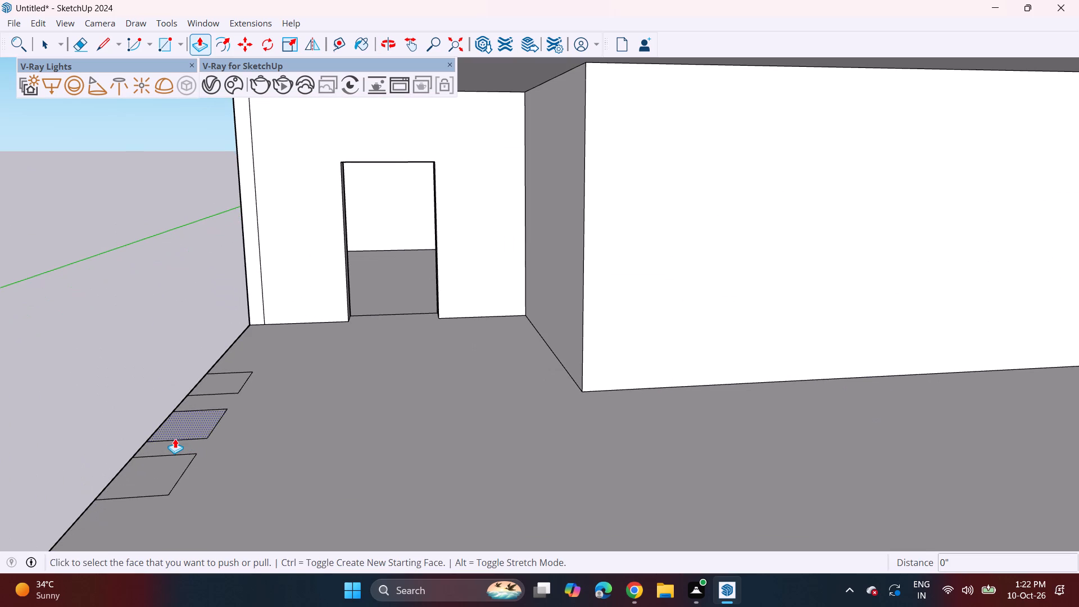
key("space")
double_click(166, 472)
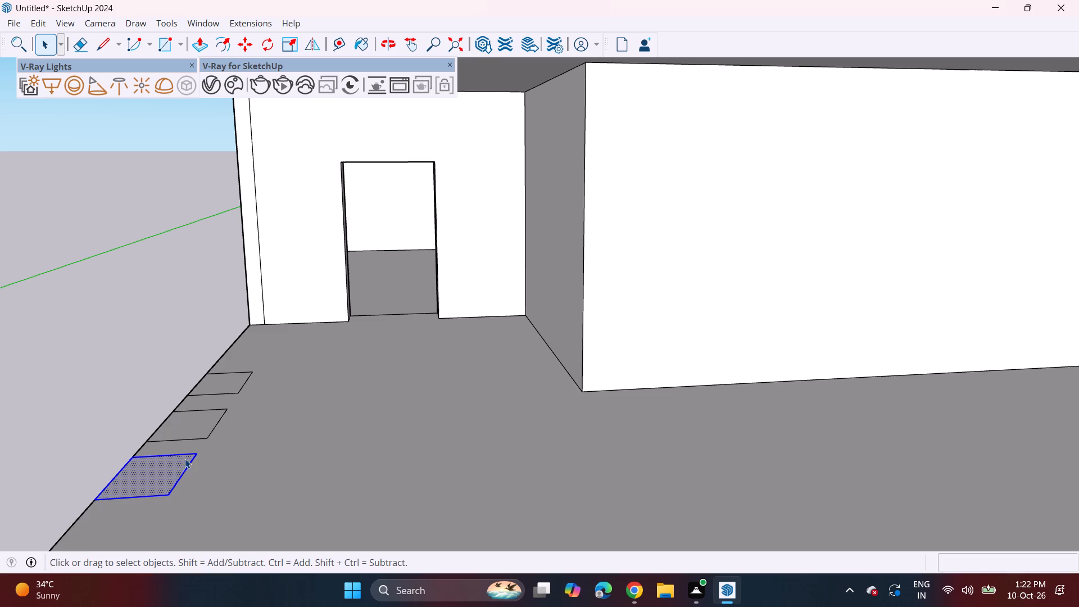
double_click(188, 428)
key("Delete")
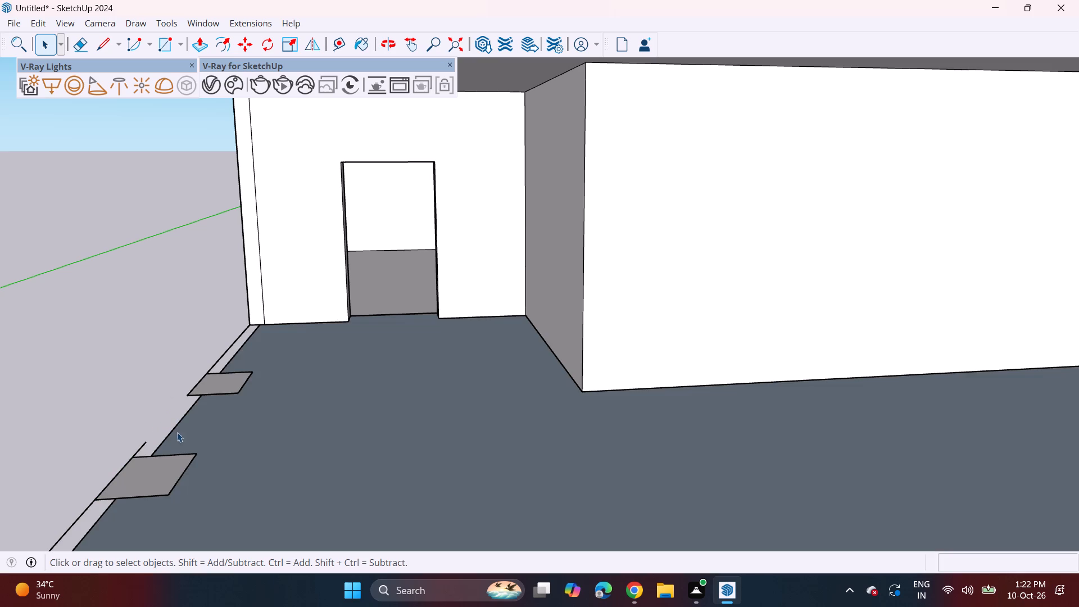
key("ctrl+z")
Delete the three inner edges of the middle rectangle, leaving the slab's side edge intact.
left_click(198, 442)
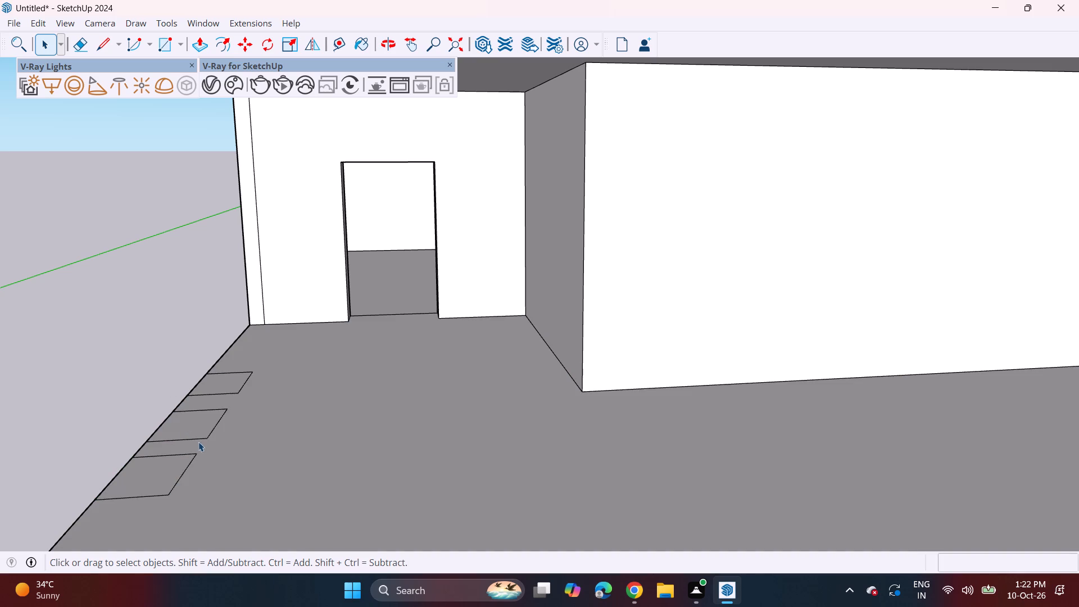
left_click(202, 443)
left_click(205, 441)
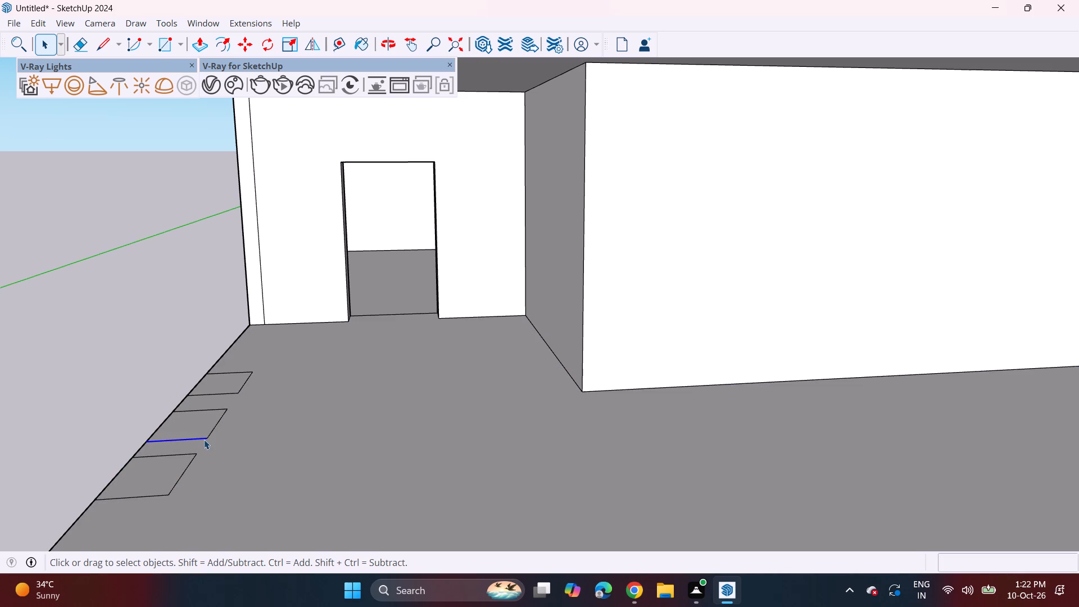
key("Delete")
left_click(207, 437)
key("Delete")
left_click(205, 413)
key("Delete")
key("ctrl+z")
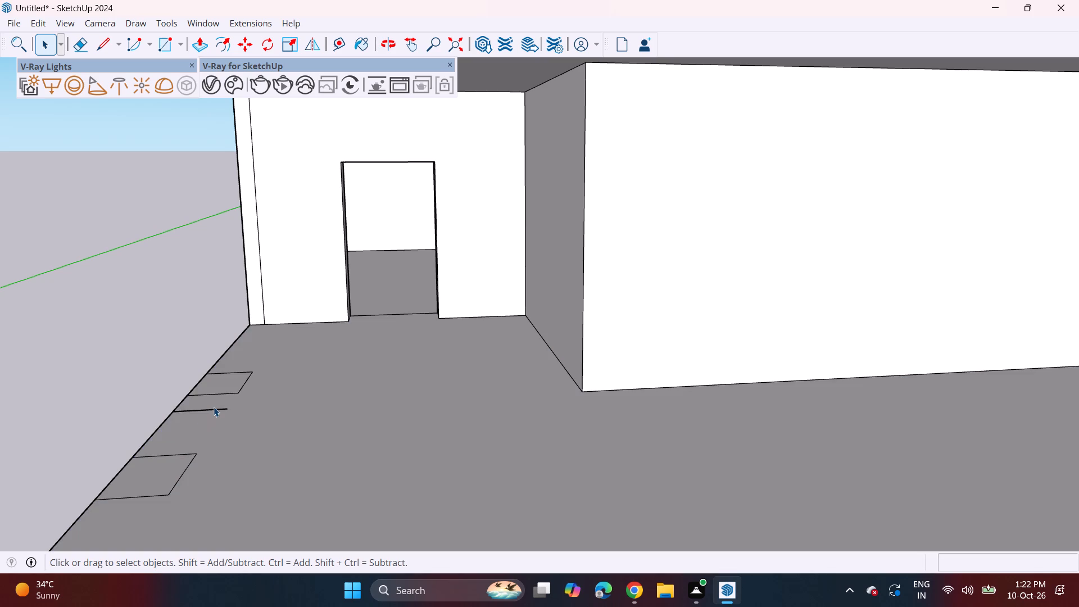
left_click(214, 410)
key("Delete")
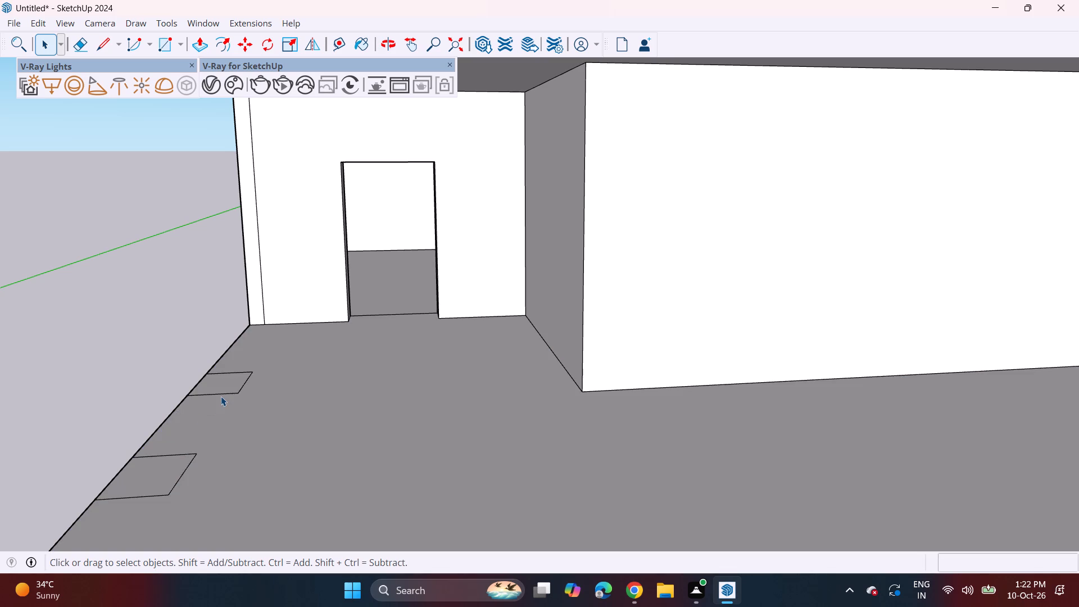
Delete the three inner edges of the rearmost rectangle, leaving the slab's side edge intact.
left_click(221, 396)
key("Delete")
left_click(238, 393)
key("Delete")
left_click(237, 370)
key("Delete")
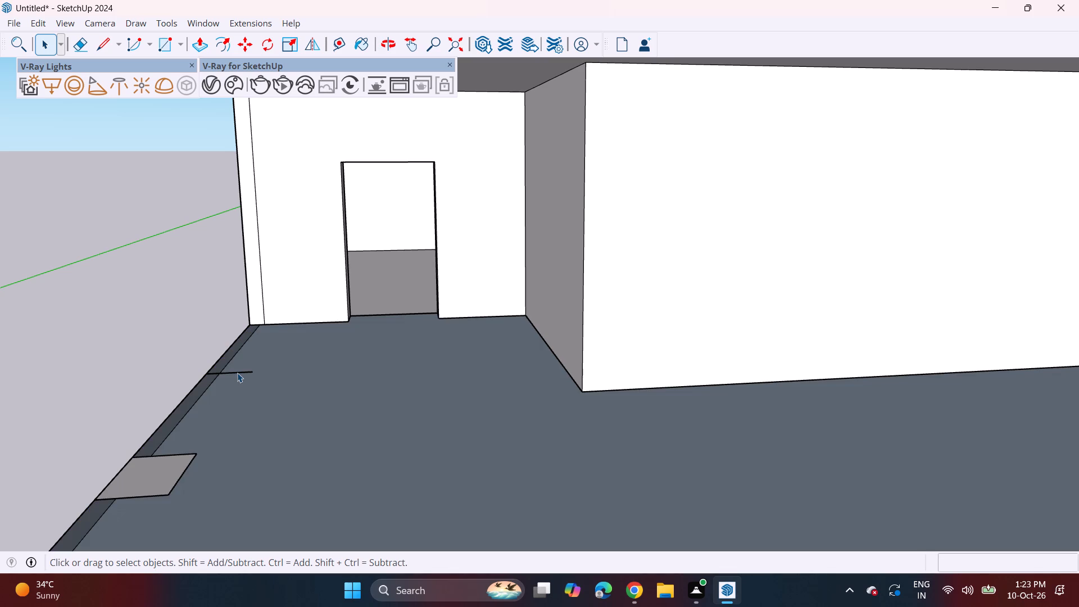
key("ctrl+z")
left_click(235, 374)
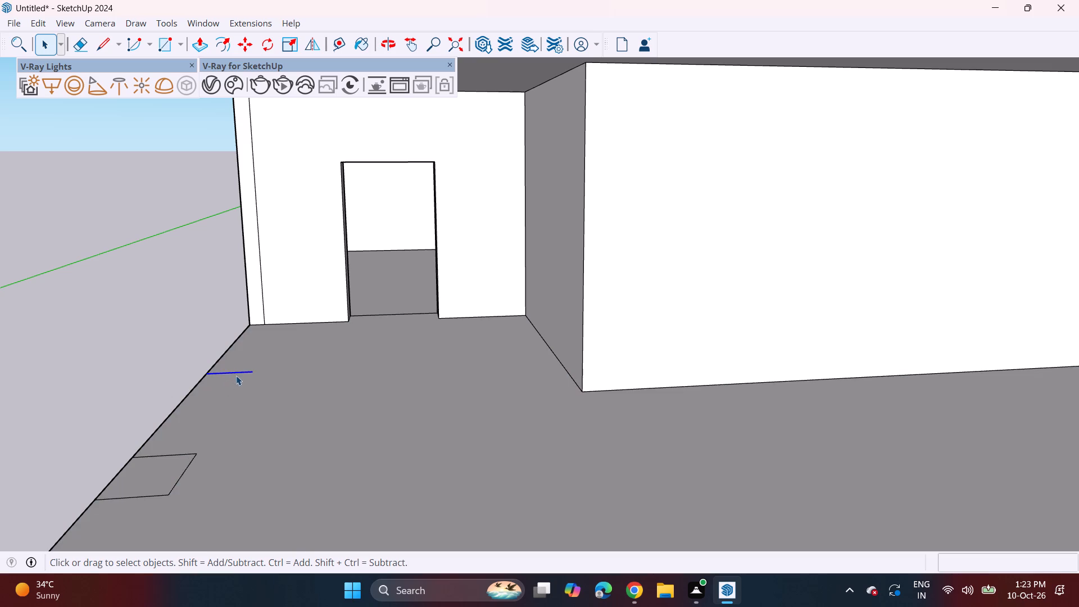
key("Delete")
Copy the remaining rectangle along the side edge to near the back wall, and place another copy about 7' 9" in front of that one.
left_click(157, 472)
left_click(162, 474)
left_click(165, 475)
double_click(168, 480)
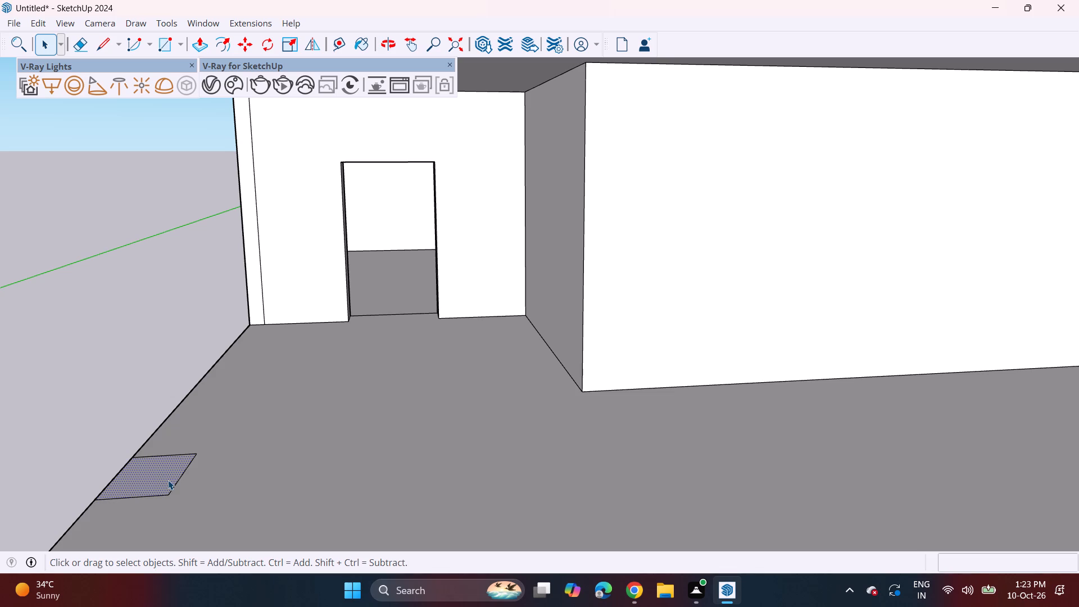
key("m")
left_click(165, 492)
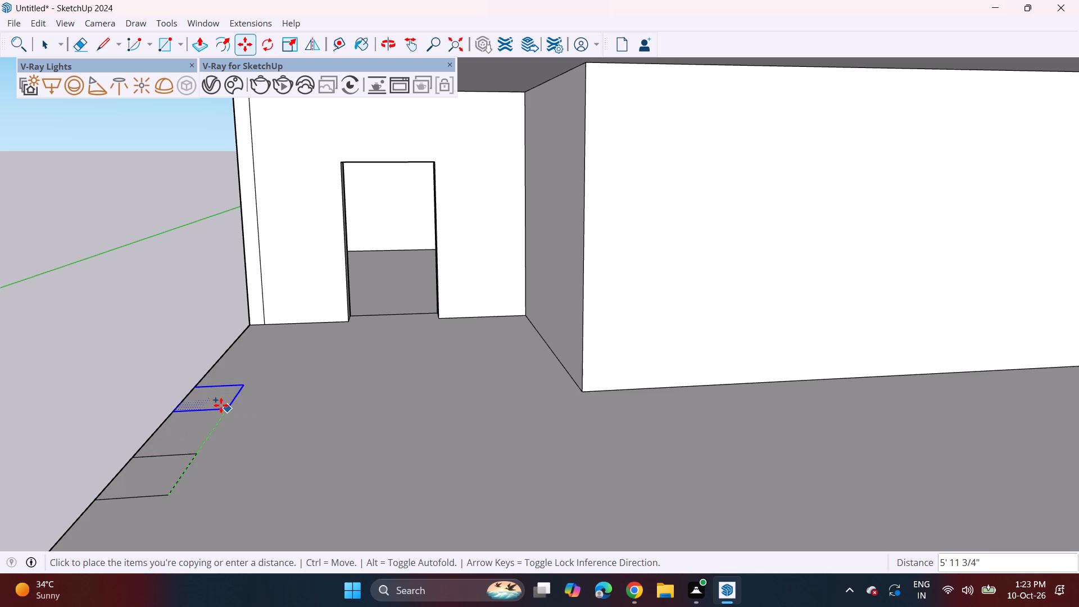
left_click(274, 345)
left_click(274, 346)
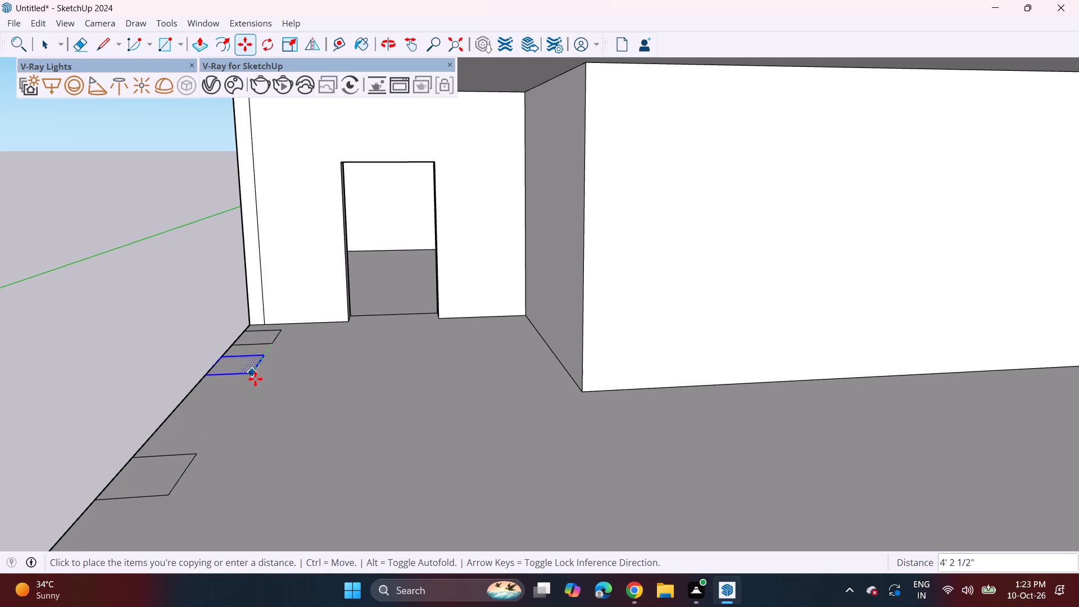
left_click(243, 411)
Push/Pull the rectangle nearest the front corner column 10' up to the underside of the roof slab.
key("space")
scroll(252, 437, "down", 8)
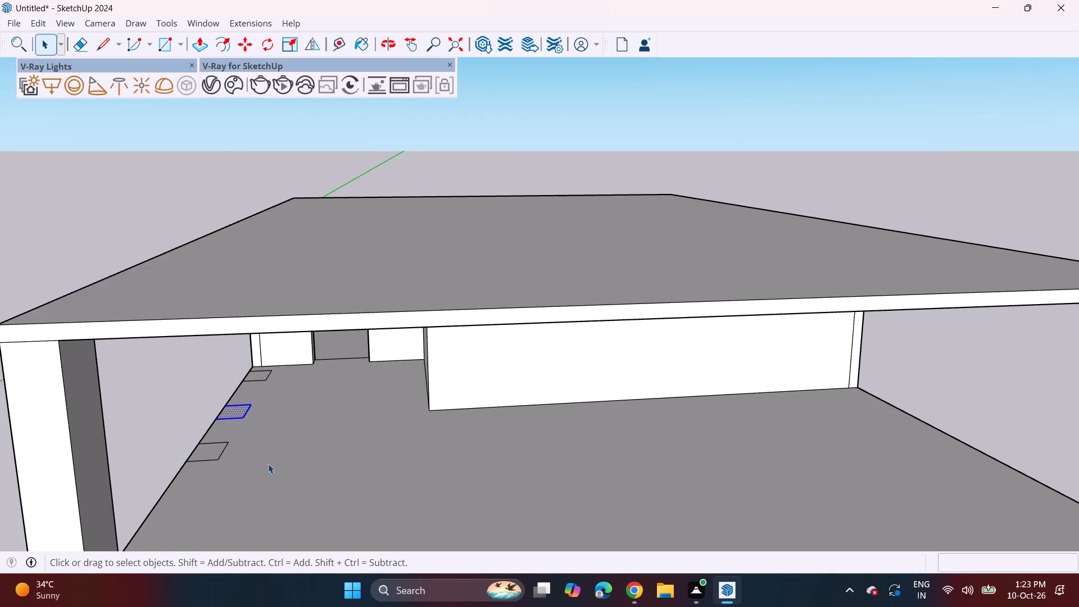
middle_click_drag(268, 454, 271, 318)
scroll(258, 325, "down", 4)
middle_click_drag(216, 402, 212, 415)
key("space")
key("p")
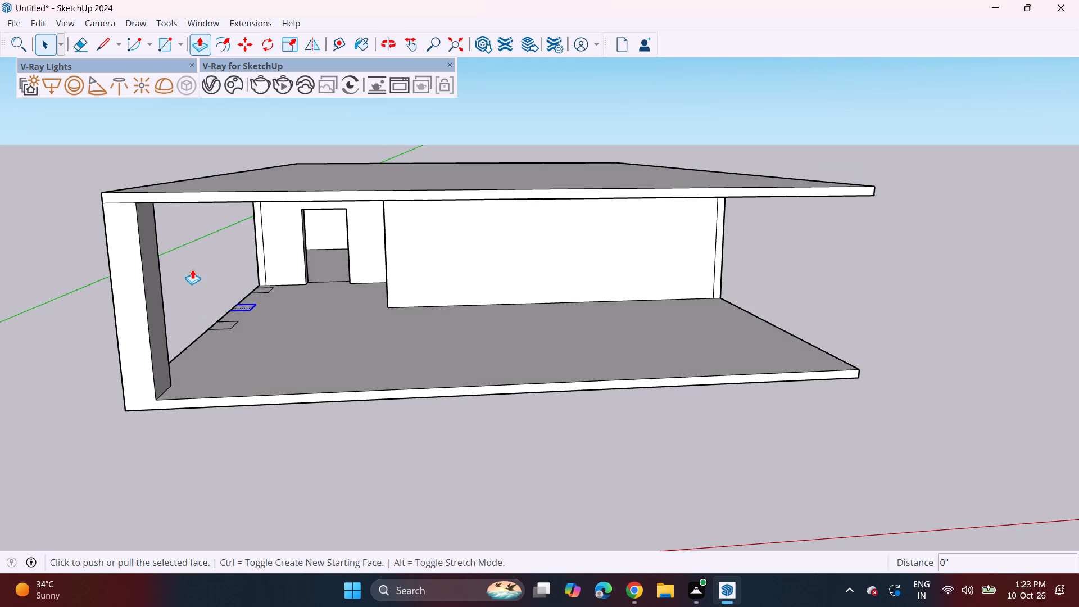
key("Escape")
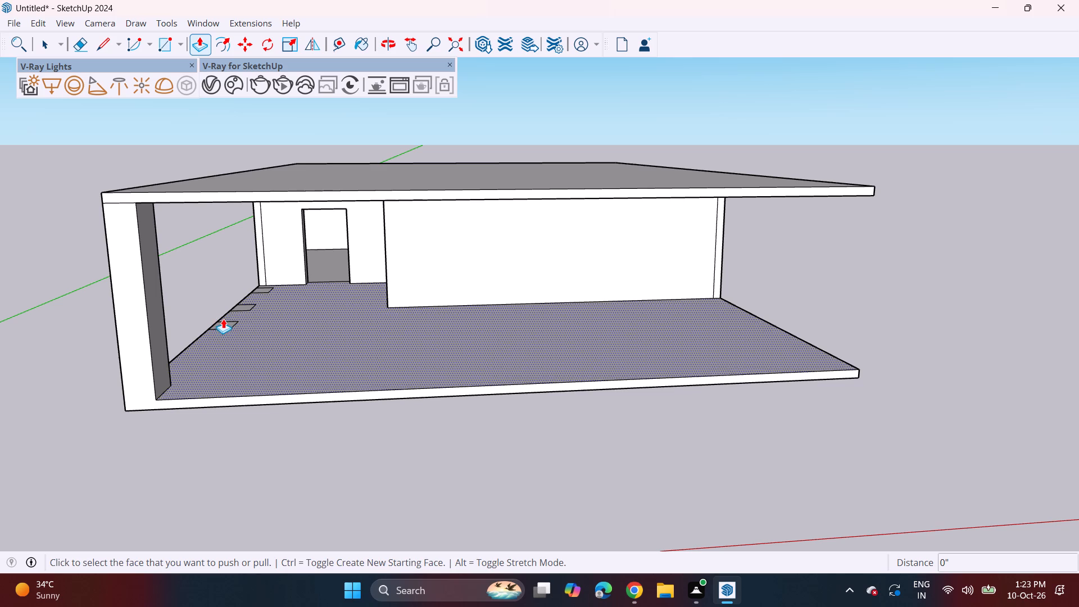
left_click(222, 324)
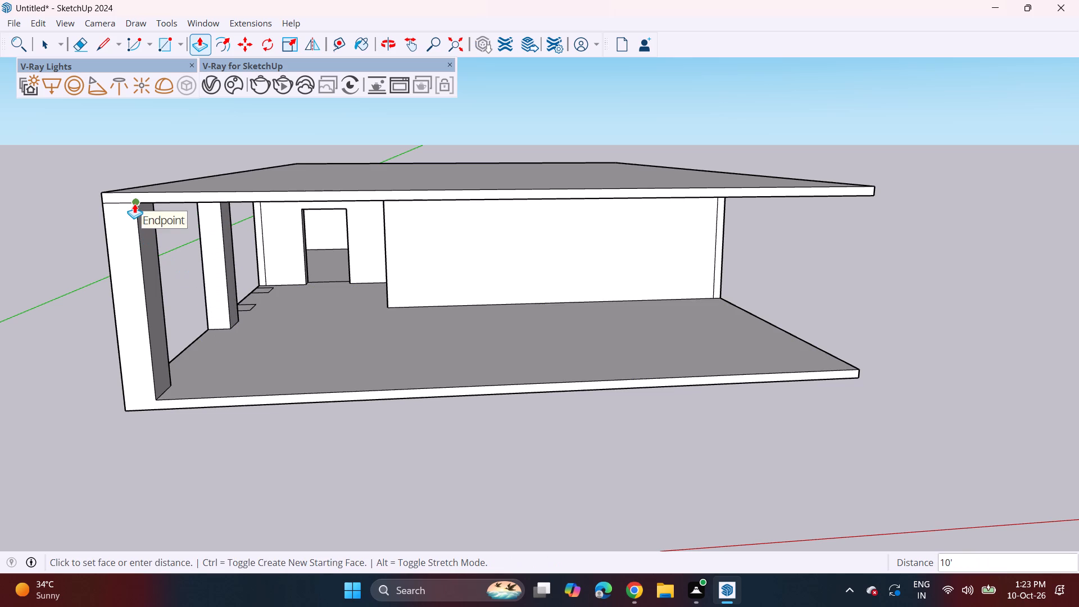
left_click(134, 203)
Push/Pull the two rectangles behind the existing columns 10' up to the underside of the roof slab.
double_click(246, 307)
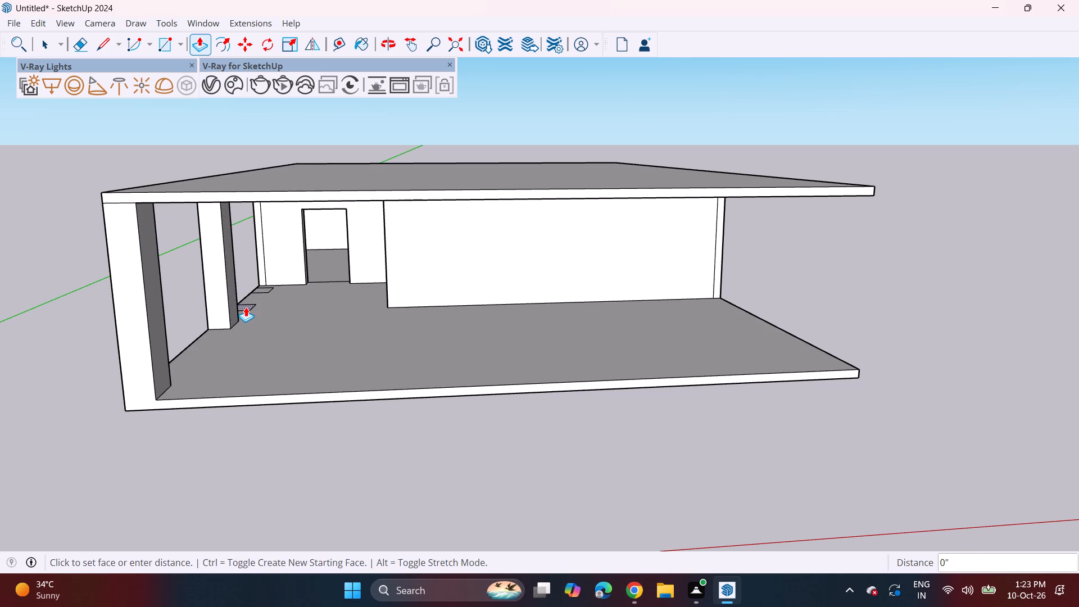
double_click(247, 307)
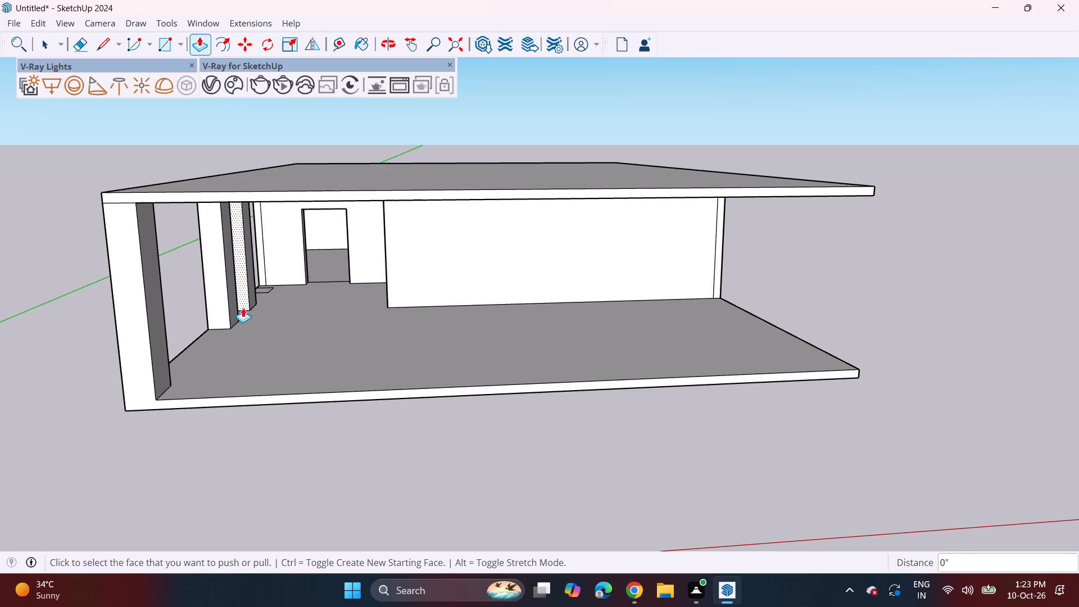
double_click(262, 292)
Draw a rectangle about 2' 8" by 1' 1" on the floor slab, along the opposite side edge just in front of the long wall.
middle_click_drag(310, 330, 312, 328)
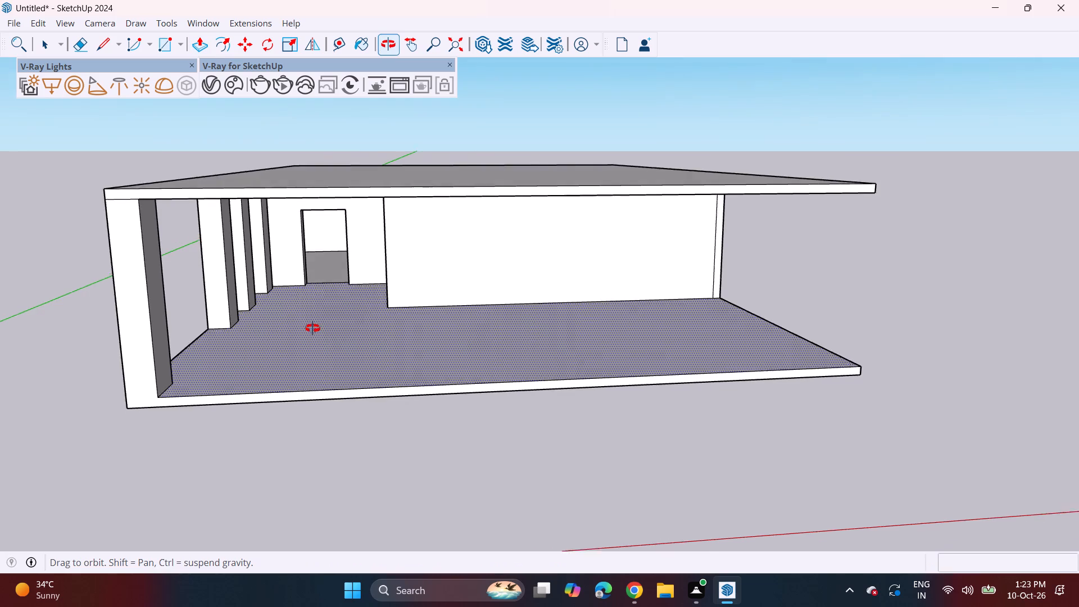
middle_click_drag(312, 328, 323, 286)
scroll(328, 284, "down", 2)
middle_click_drag(432, 283, 260, 337, "shift")
middle_click_drag(297, 334, 302, 334)
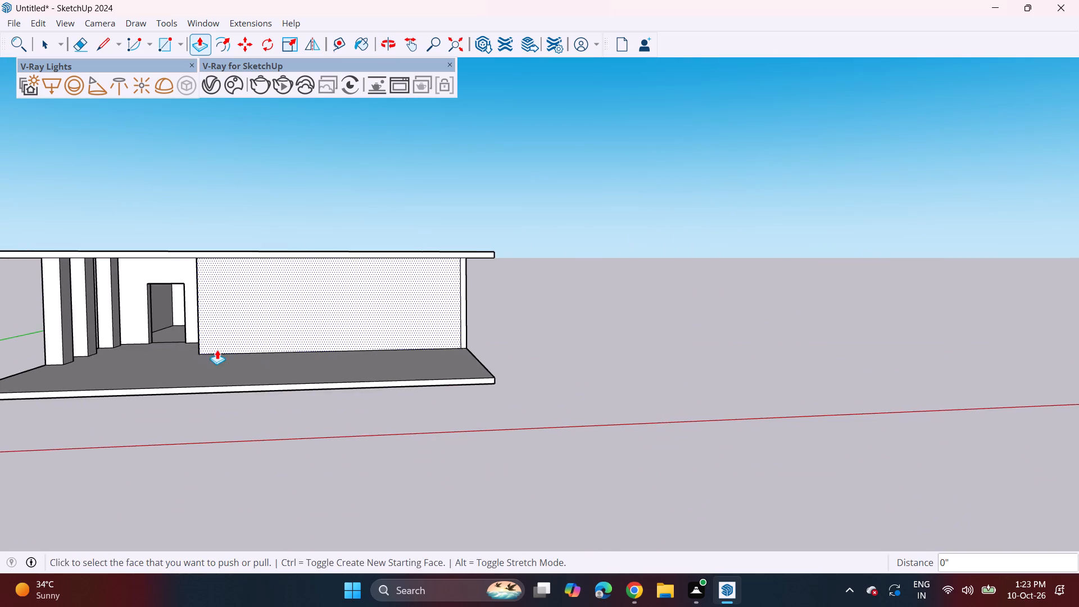
middle_click_drag(217, 348, 347, 350, "shift")
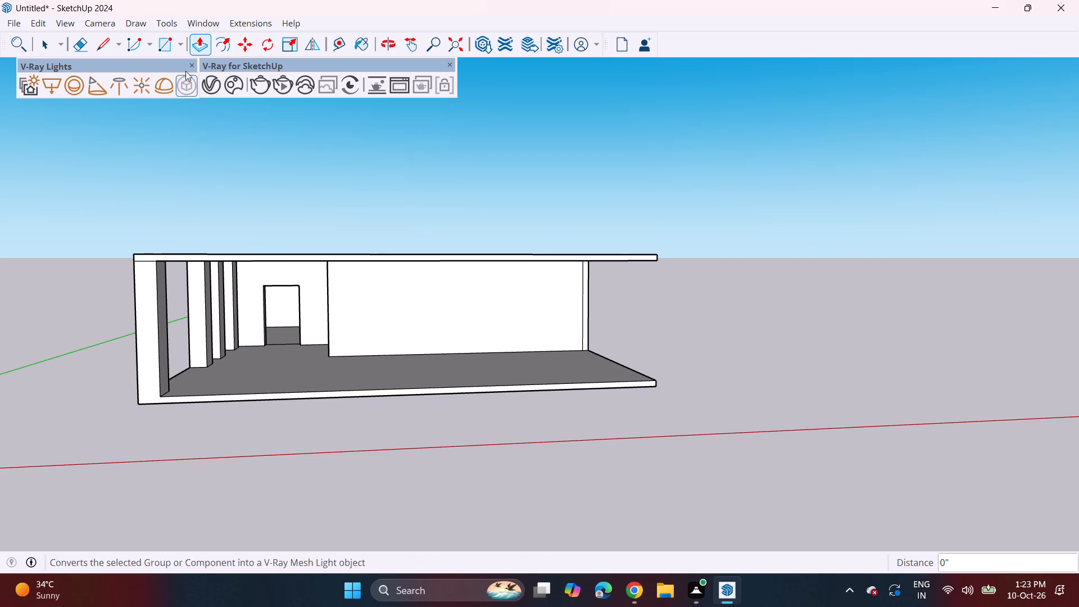
left_click(164, 46)
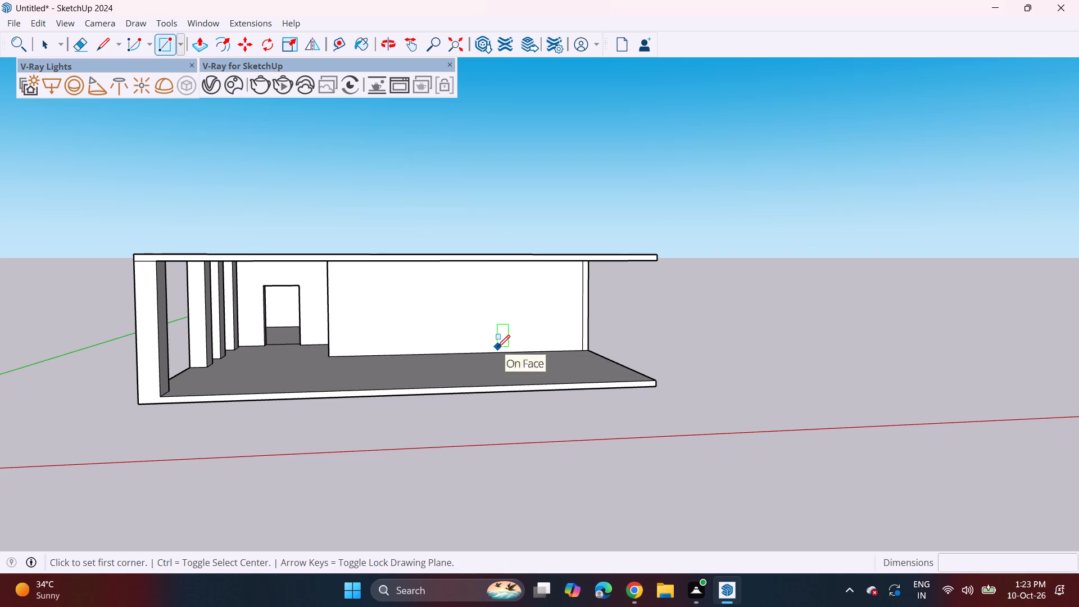
middle_click_drag(531, 370, 512, 422)
scroll(604, 396, "up", 8)
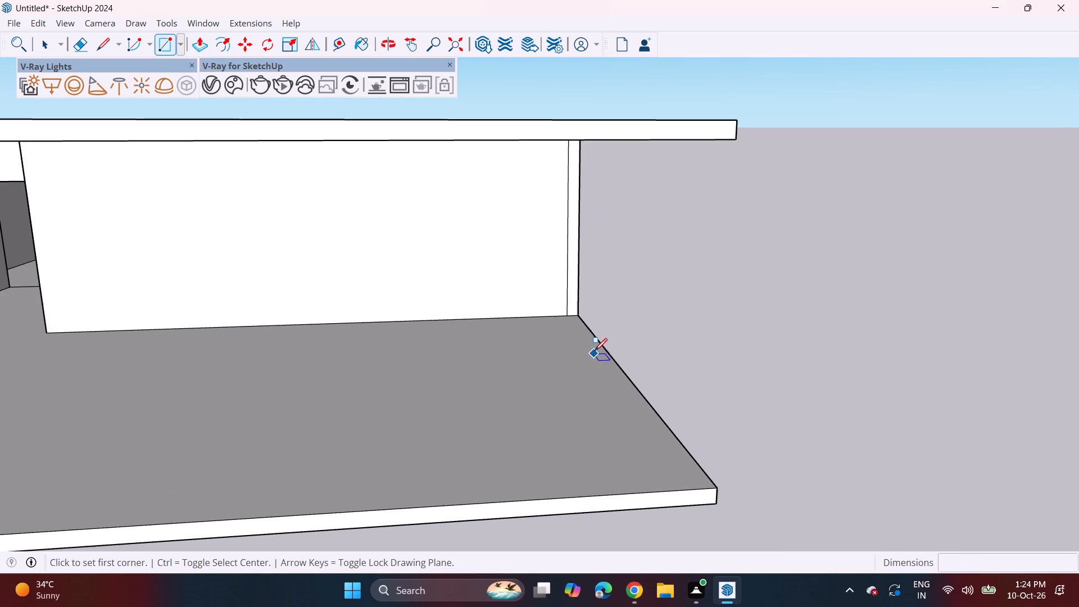
left_click(587, 334)
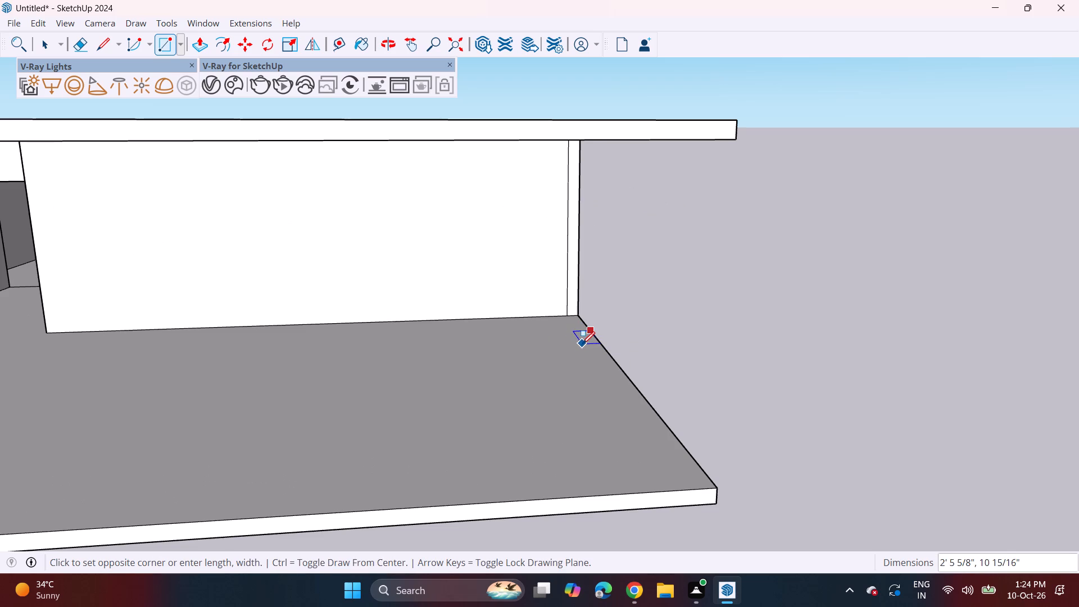
left_click(579, 346)
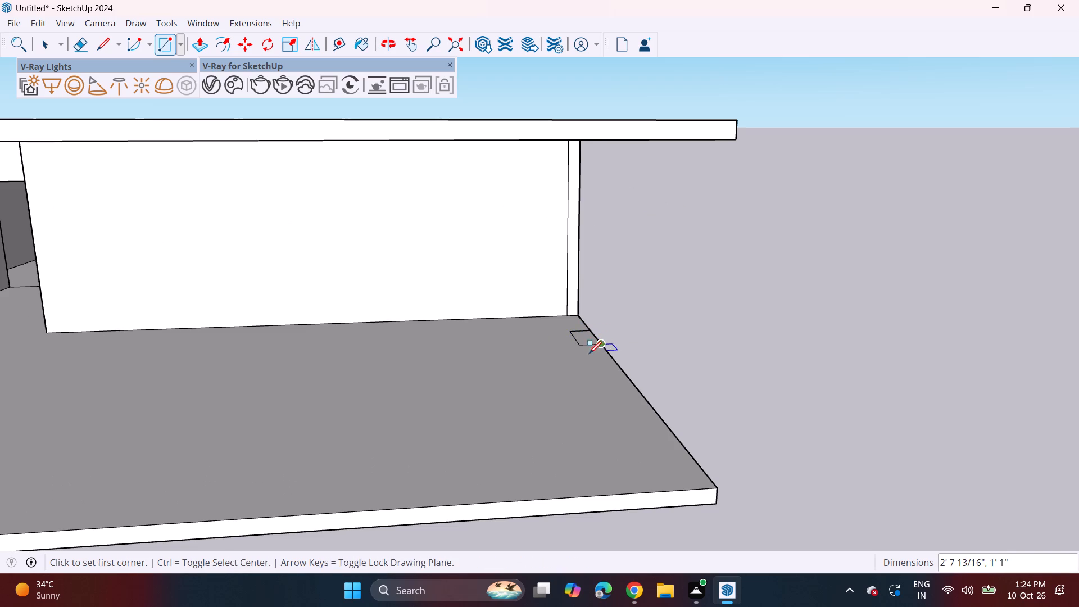
Copy the rectangle along the side edge about 15' 9" to the slab's front corner.
key("space")
double_click(588, 343)
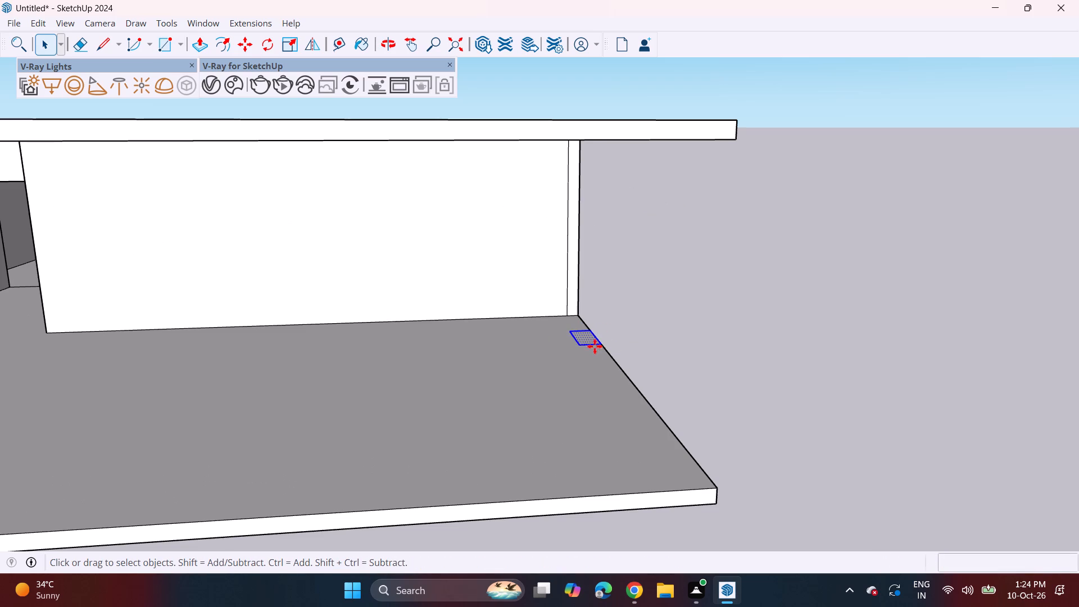
key("m")
left_click(605, 350)
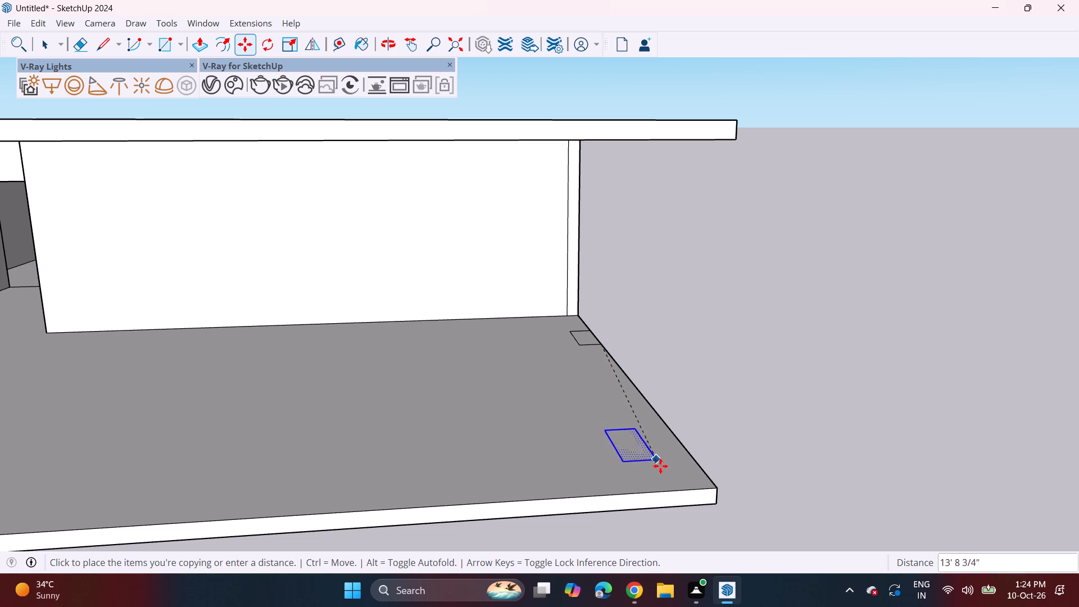
left_click(720, 491)
Push/Pull the front corner rectangle and the one near the long wall 10' up to the roof slab's underside.
scroll(696, 440, "down", 2)
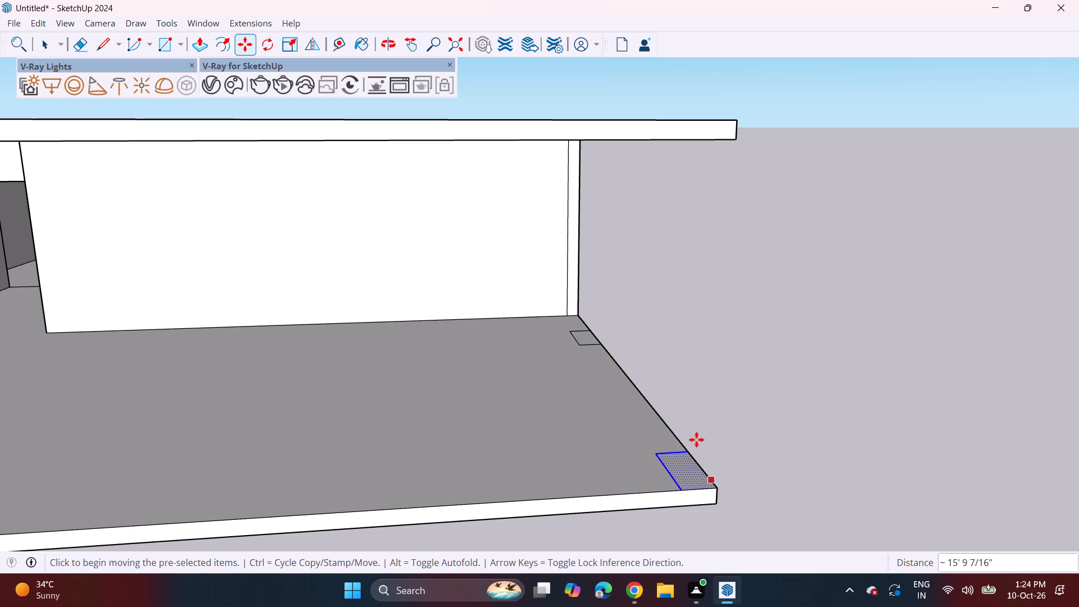
scroll(696, 440, "down", 11)
key("space")
middle_click_drag(739, 452, 727, 427)
key("space")
left_click(710, 428)
scroll(698, 418, "up", 4)
key("p")
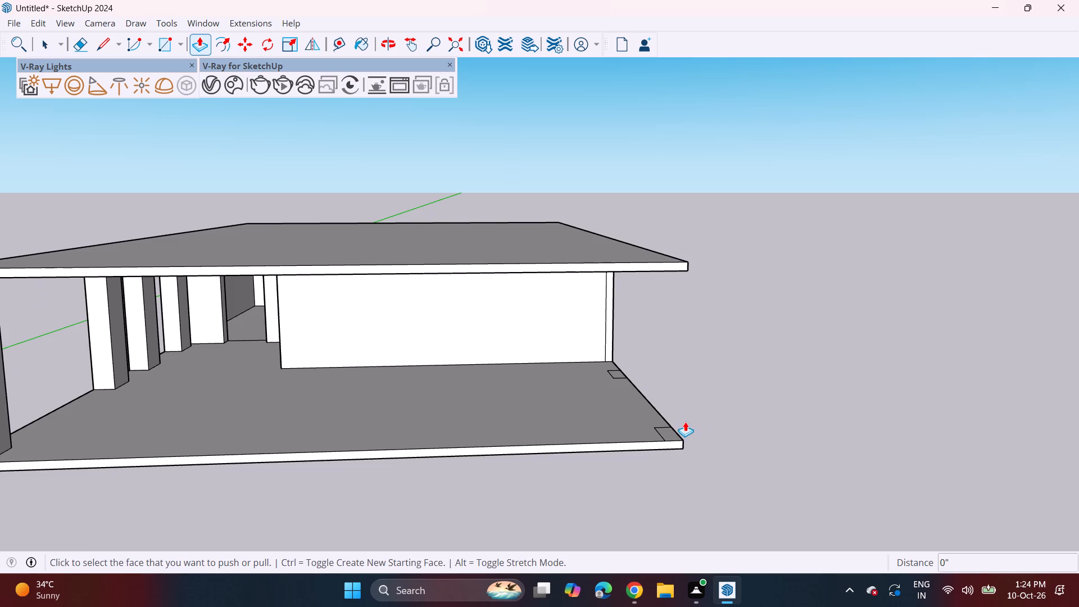
scroll(684, 423, "up", 4)
double_click(668, 439)
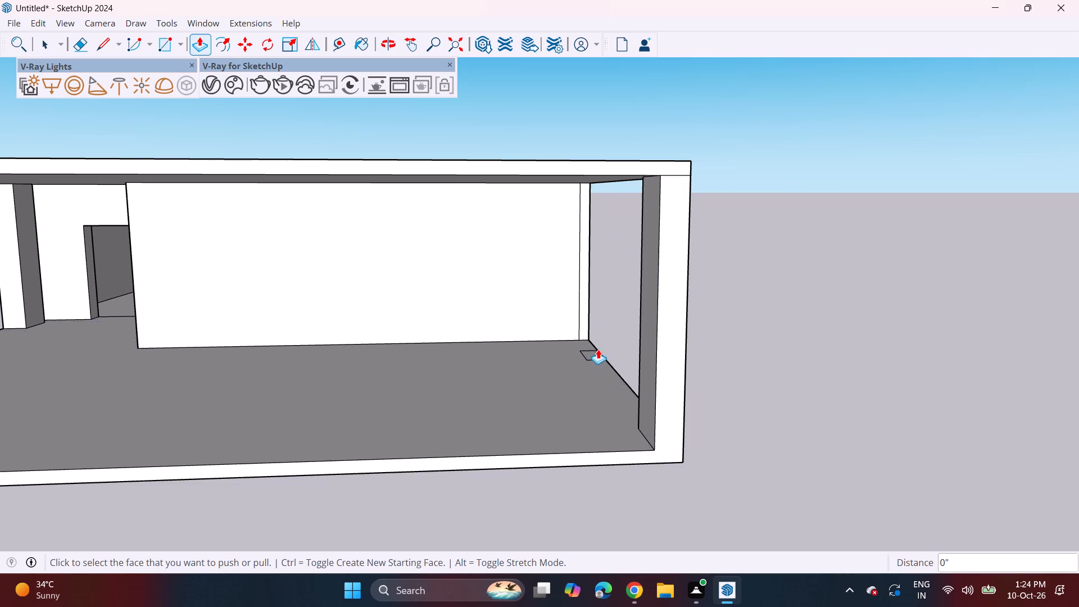
left_click(595, 357)
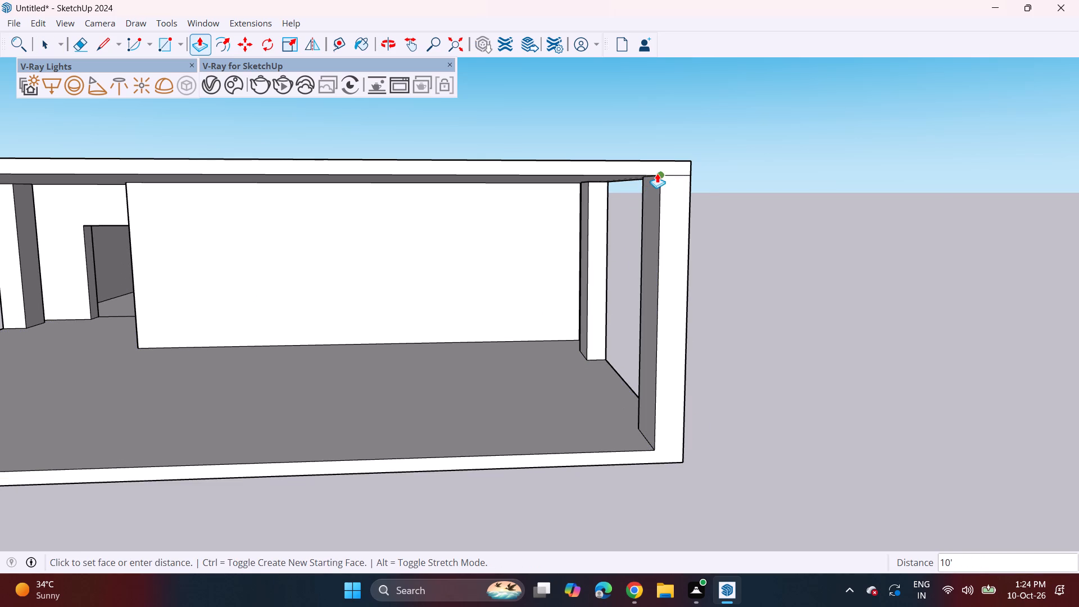
double_click(657, 173)
Push the inner side faces of the three columns behind the door-side front corner column in by about 3 3/8".
scroll(521, 411, "down", 4)
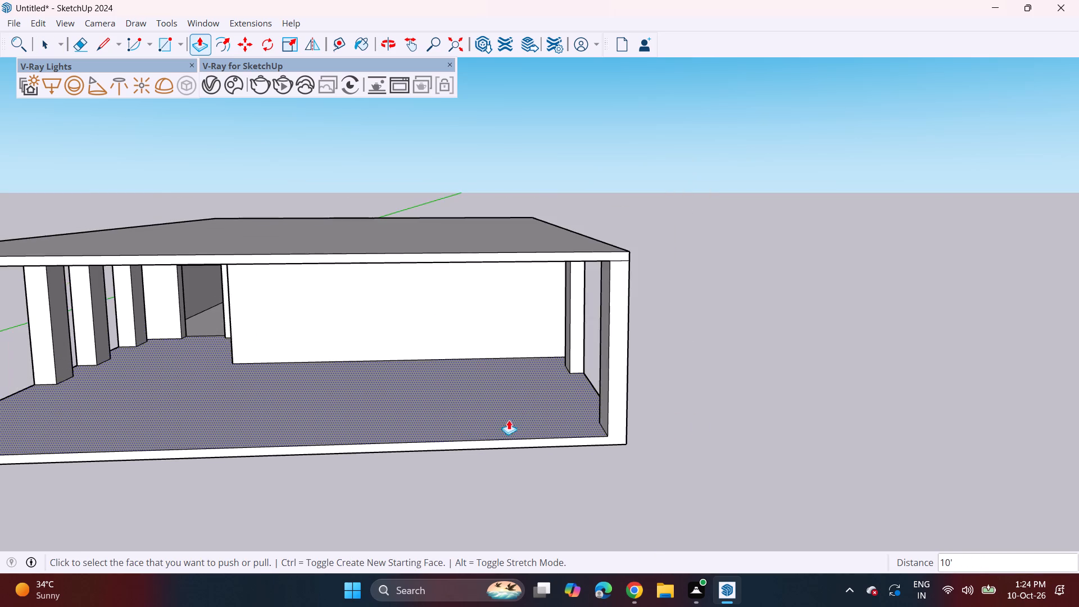
middle_click_drag(509, 420, 599, 419, "shift")
scroll(582, 387, "down", 2)
middle_click_drag(547, 397, 566, 335)
middle_click_drag(533, 361, 563, 424, "shift")
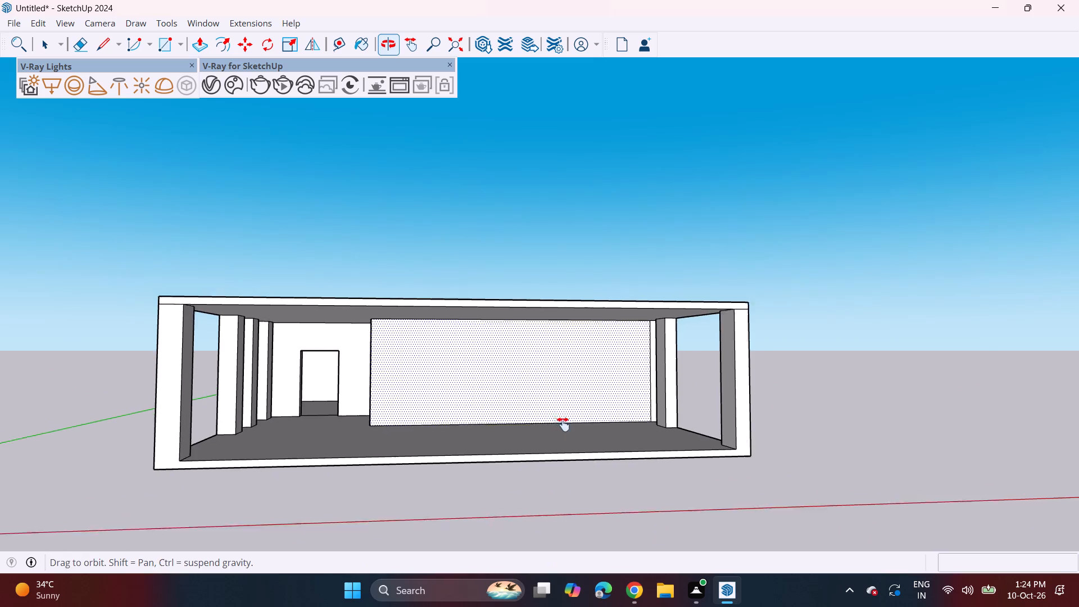
middle_click_drag(563, 424, 563, 425, "shift")
scroll(241, 402, "up", 9)
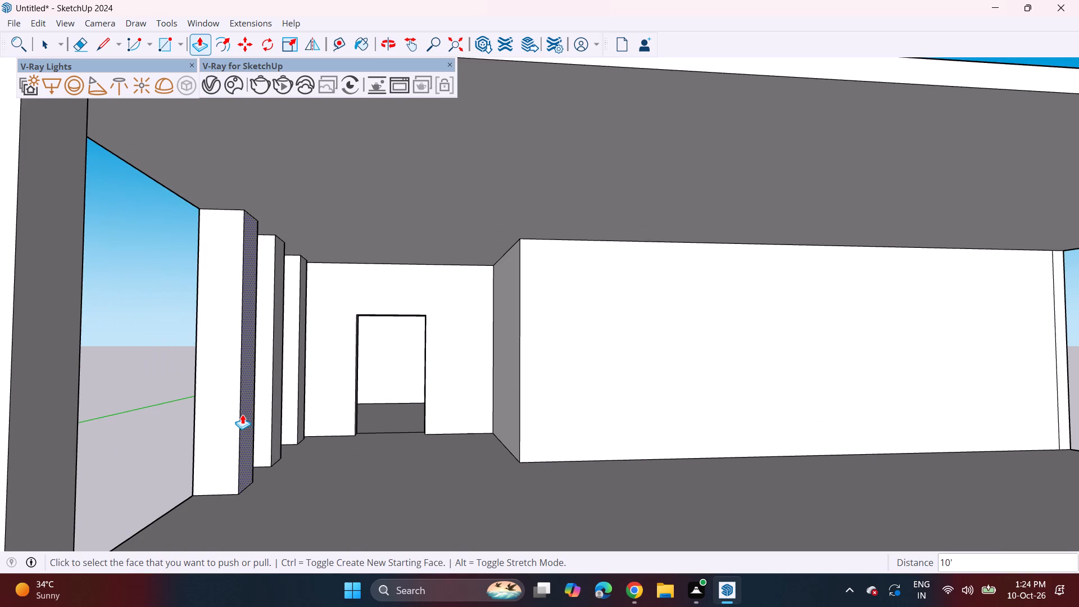
left_click(244, 417)
left_click(235, 420)
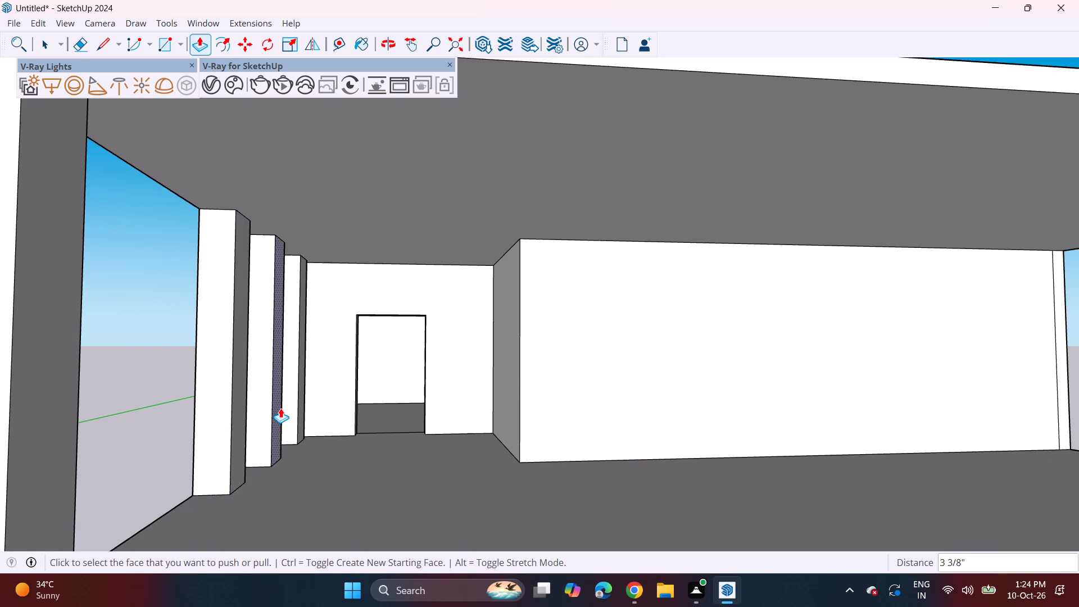
double_click(276, 413)
double_click(301, 401)
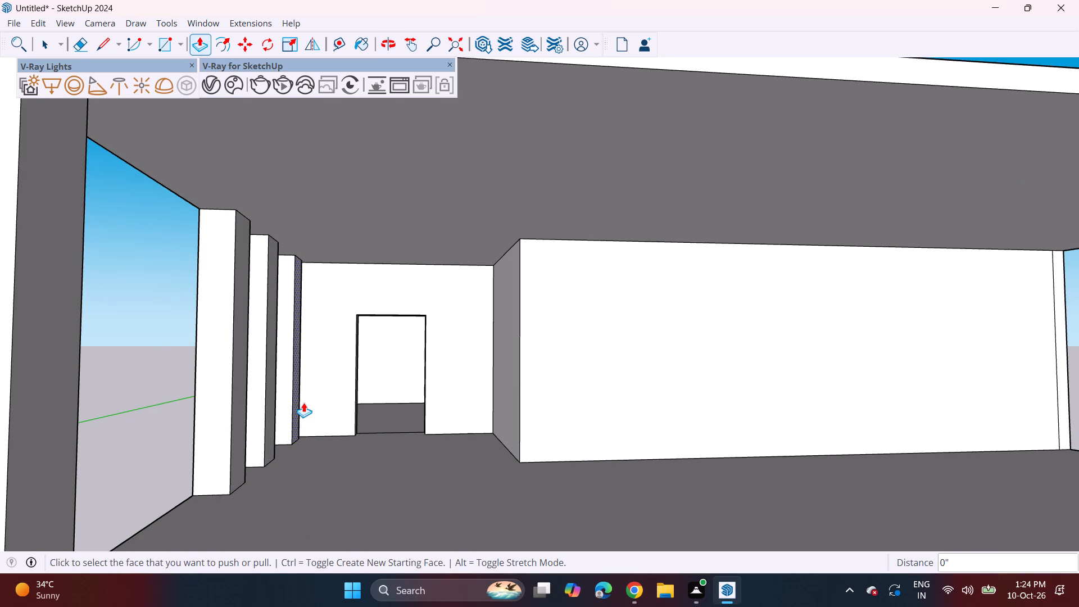
Push the inner side face of the door-side front corner column in by about 2 3/4".
scroll(292, 418, "down", 9)
scroll(247, 455, "up", 6)
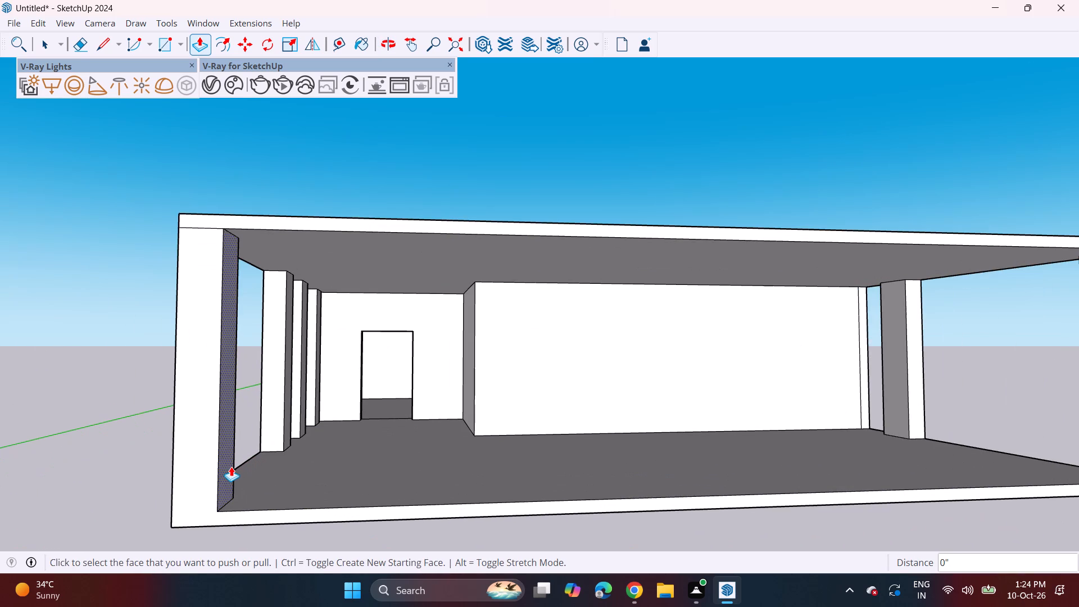
left_click(231, 466)
left_click(225, 464)
scroll(380, 432, "down", 5)
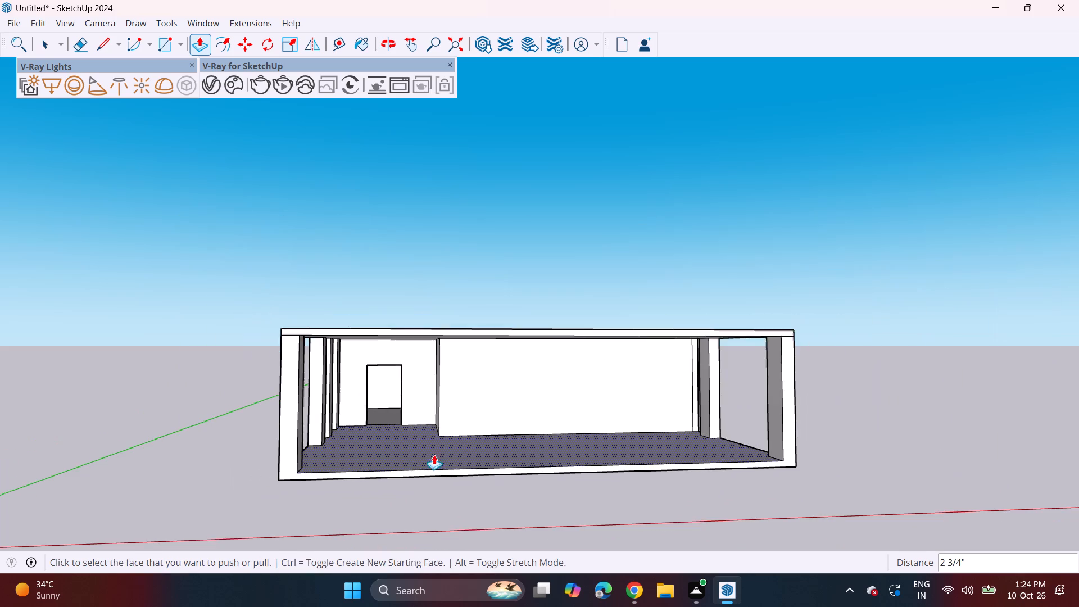
Offset the outline of the roof slab's top face inward by about 1'.
middle_click_drag(467, 448, 424, 418)
middle_click_drag(442, 416, 311, 474)
middle_click_drag(316, 476, 329, 476)
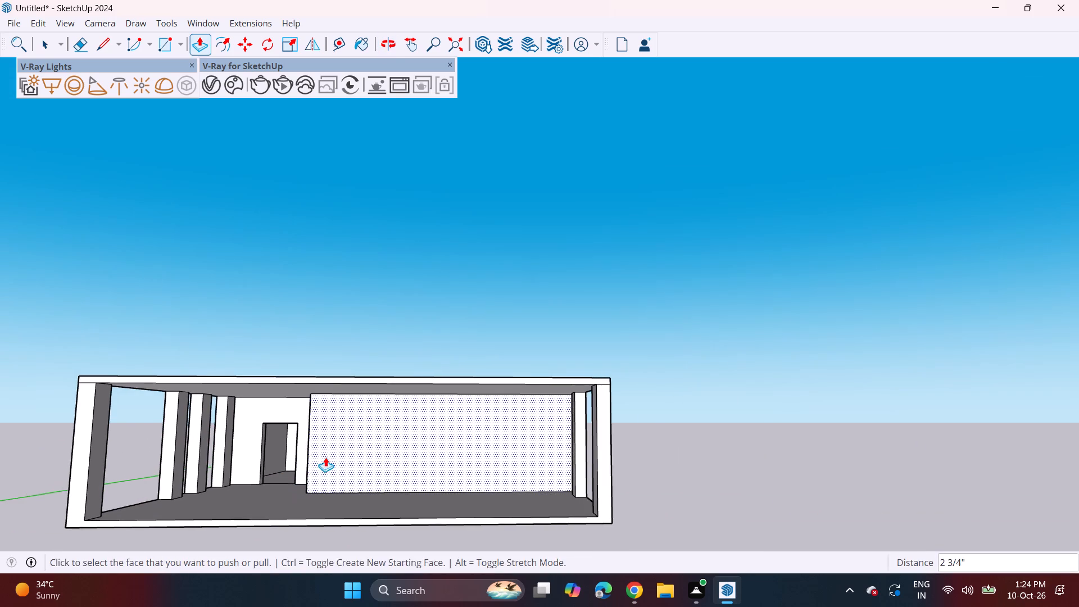
middle_click_drag(352, 473, 384, 479, "shift")
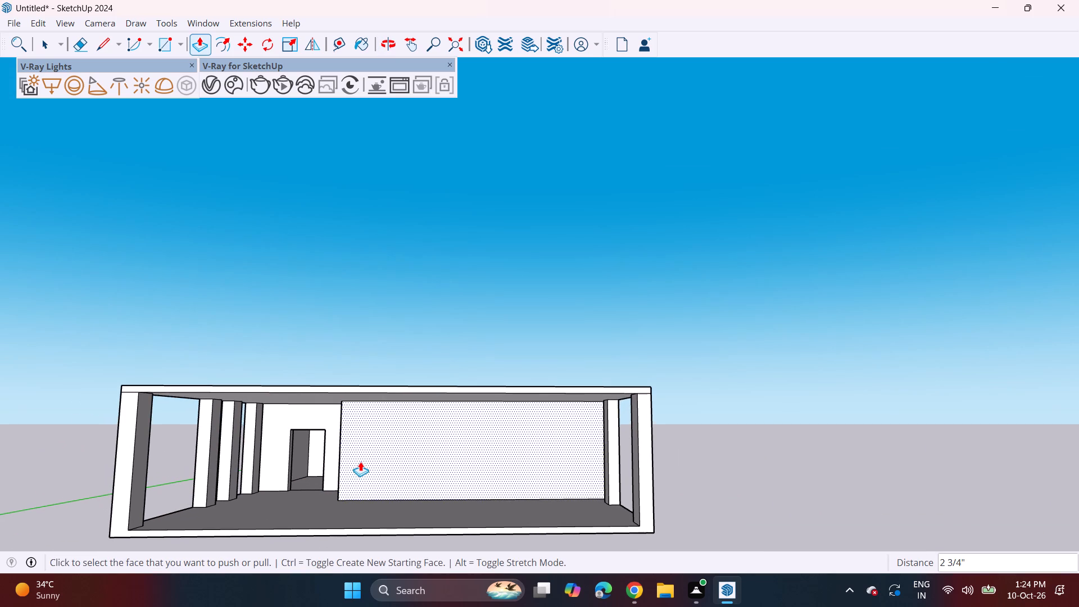
middle_click_drag(350, 450, 353, 479)
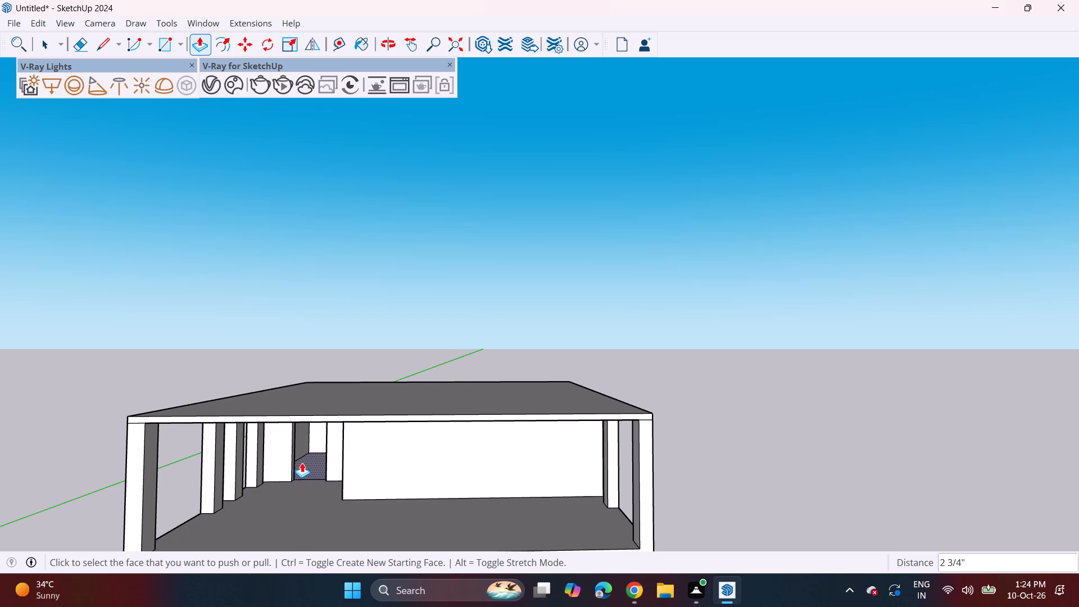
middle_click_drag(296, 399, 294, 465)
scroll(373, 412, "down", 3)
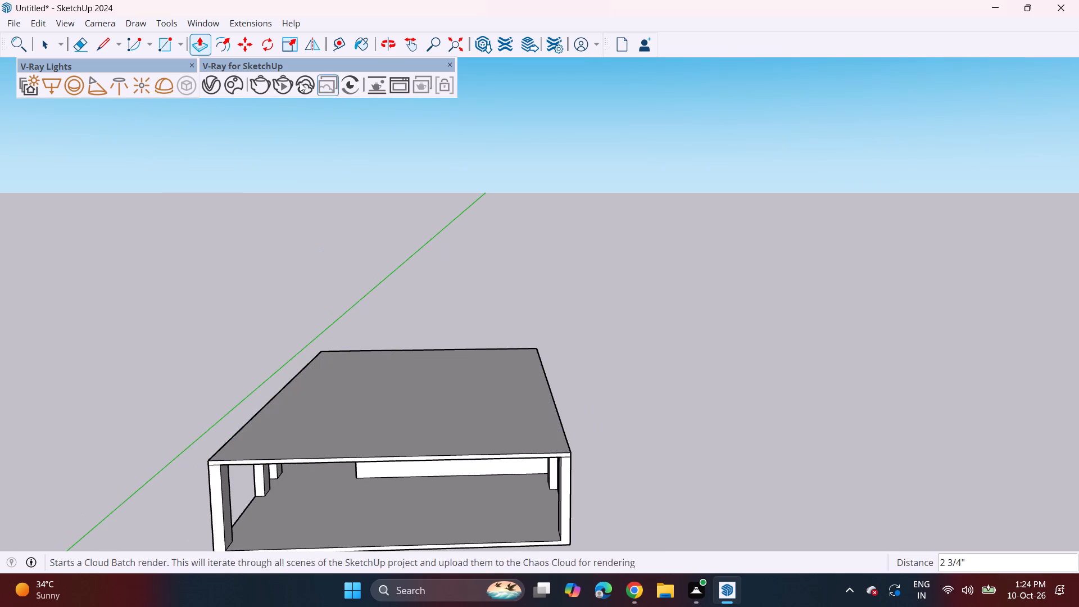
left_click(229, 42)
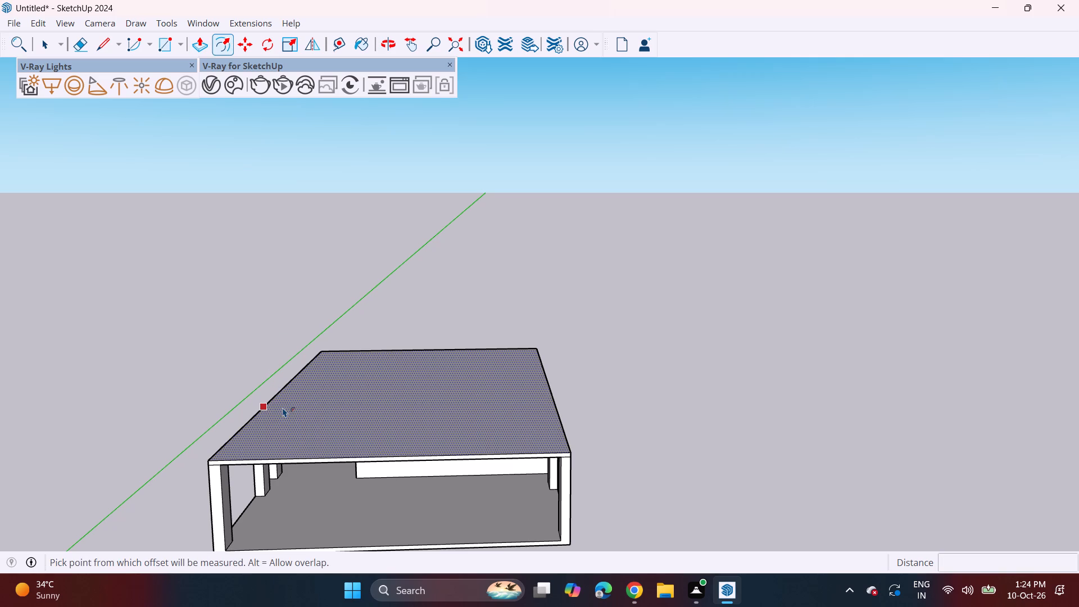
left_click(283, 407)
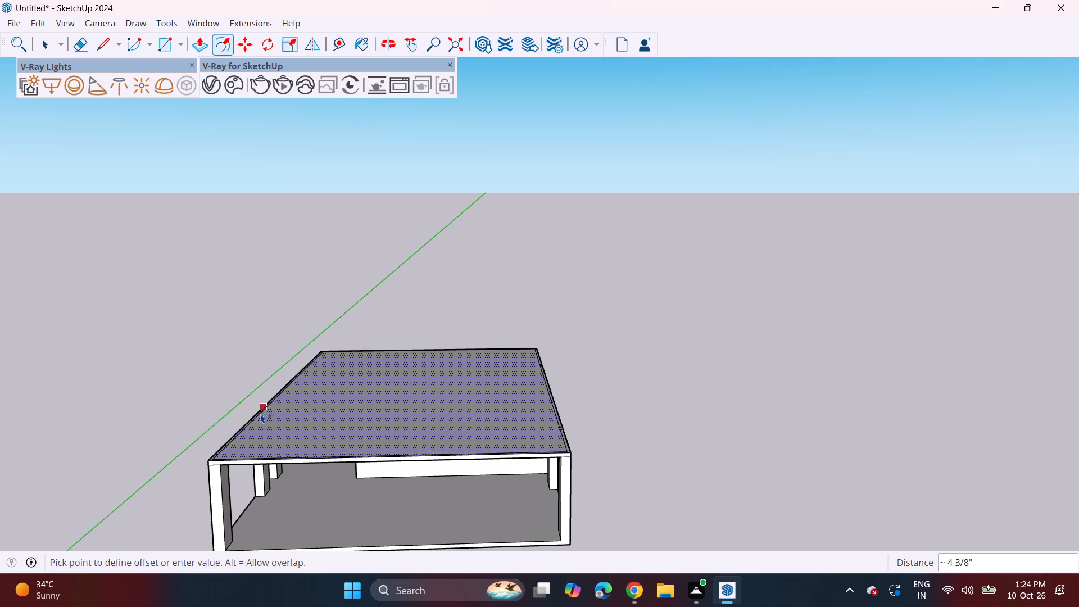
left_click(262, 415)
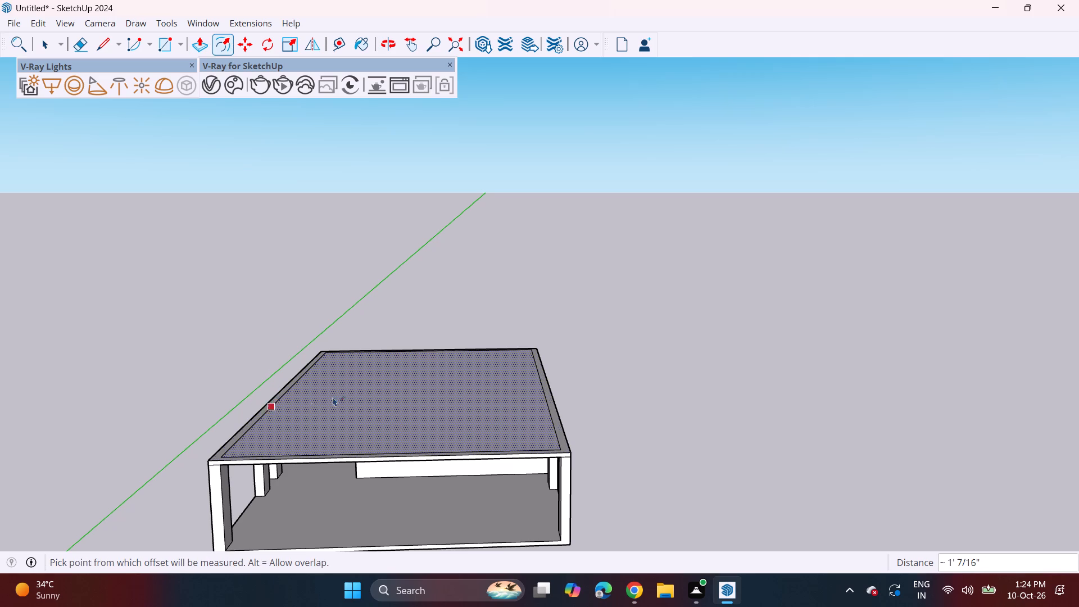
key("space")
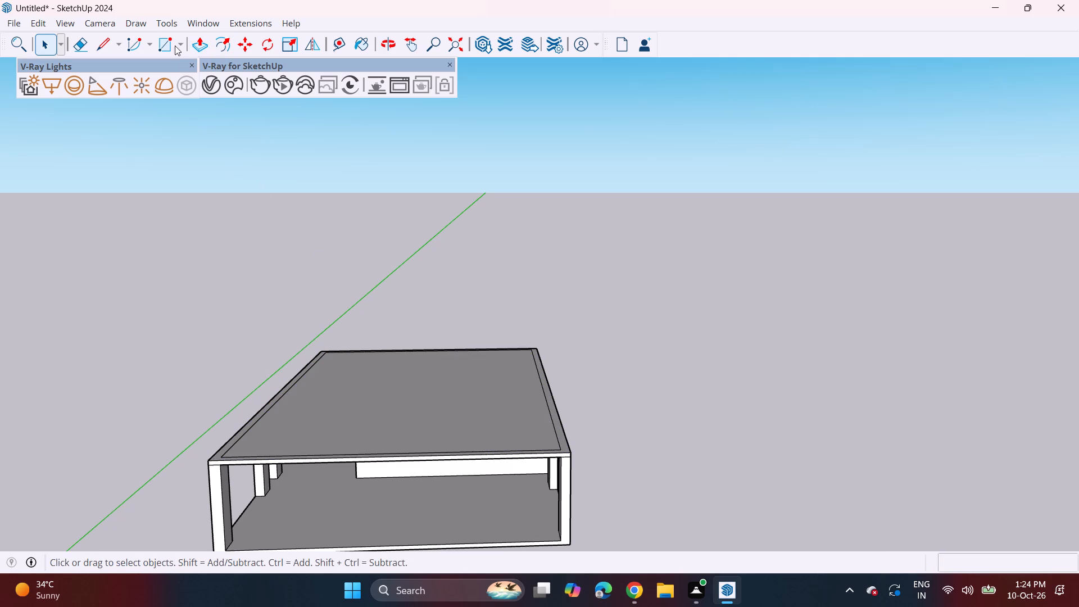
Draw a stepped line across the roof slab's top face from edge to edge, with a recess about 16' wide and 15' deep.
left_click(110, 44)
middle_click_drag(302, 250, 303, 378)
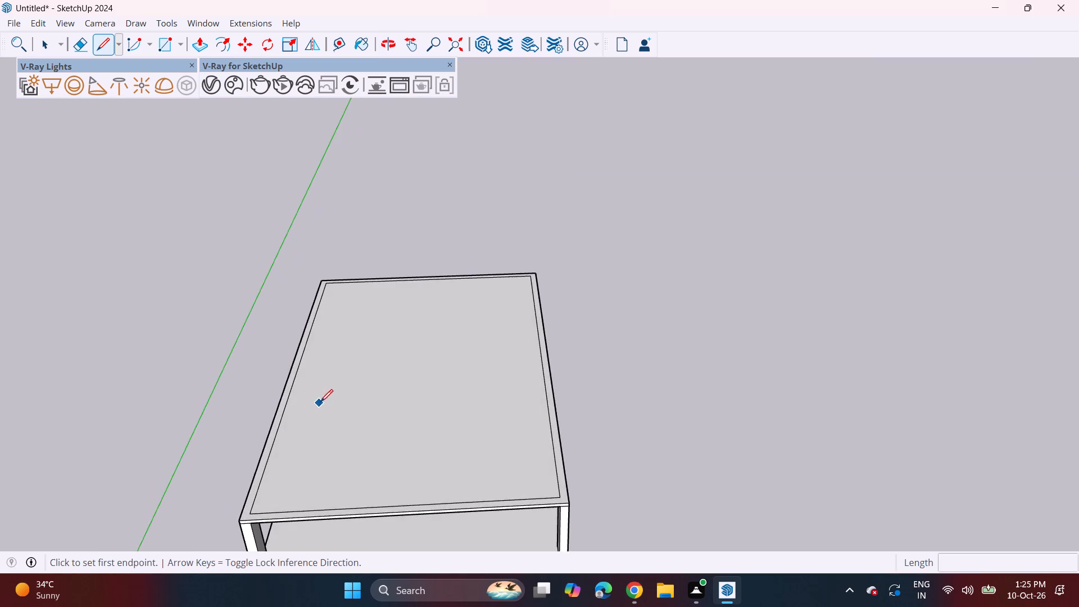
scroll(296, 377, "up", 7)
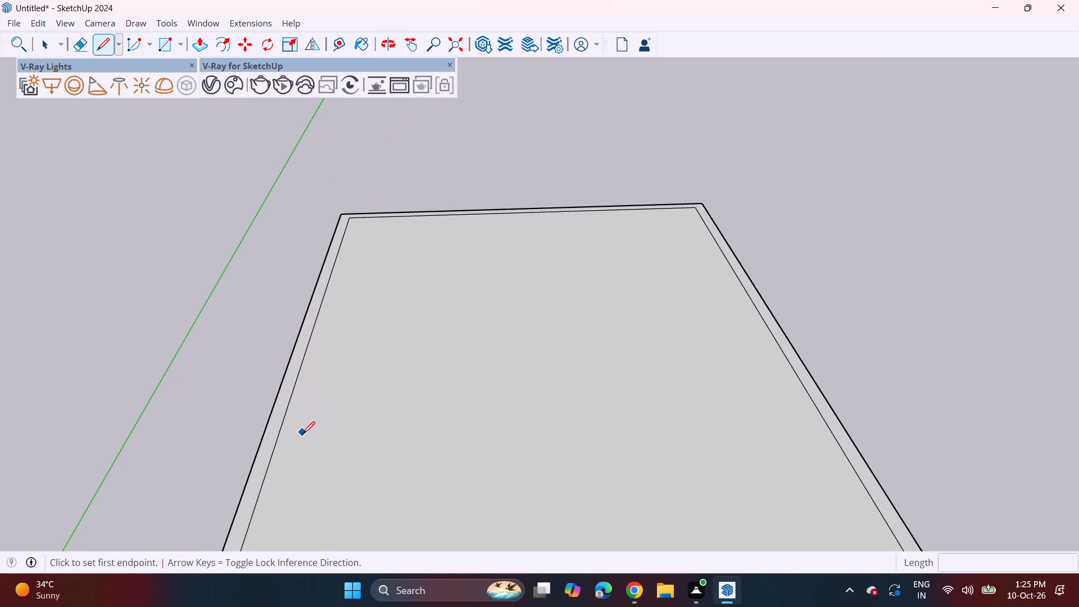
scroll(295, 440, "down", 4)
middle_click_drag(296, 470, 341, 301, "shift")
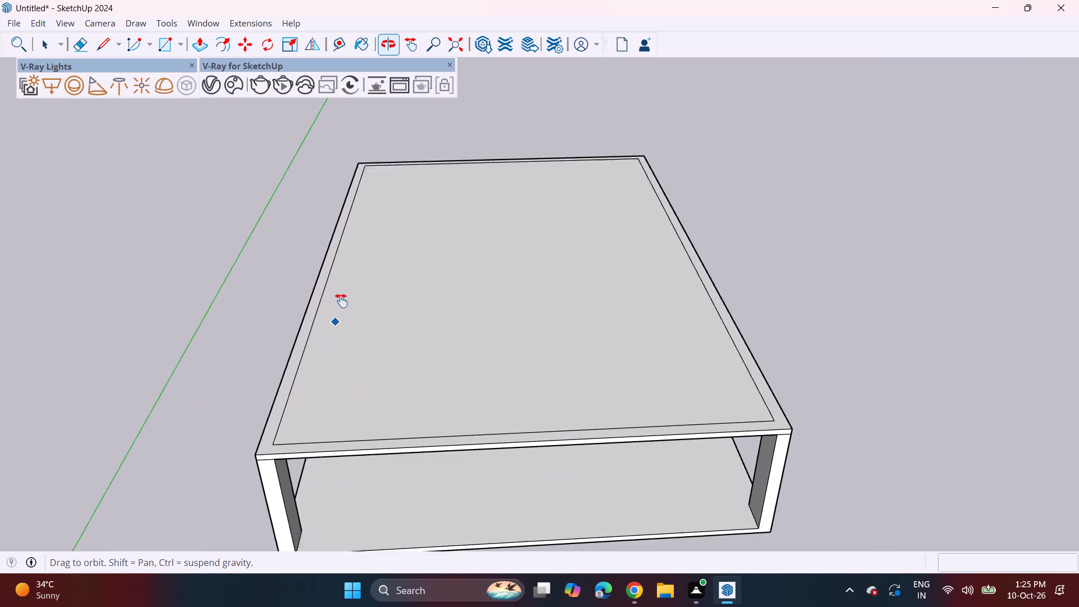
middle_click_drag(341, 301, 343, 286, "shift")
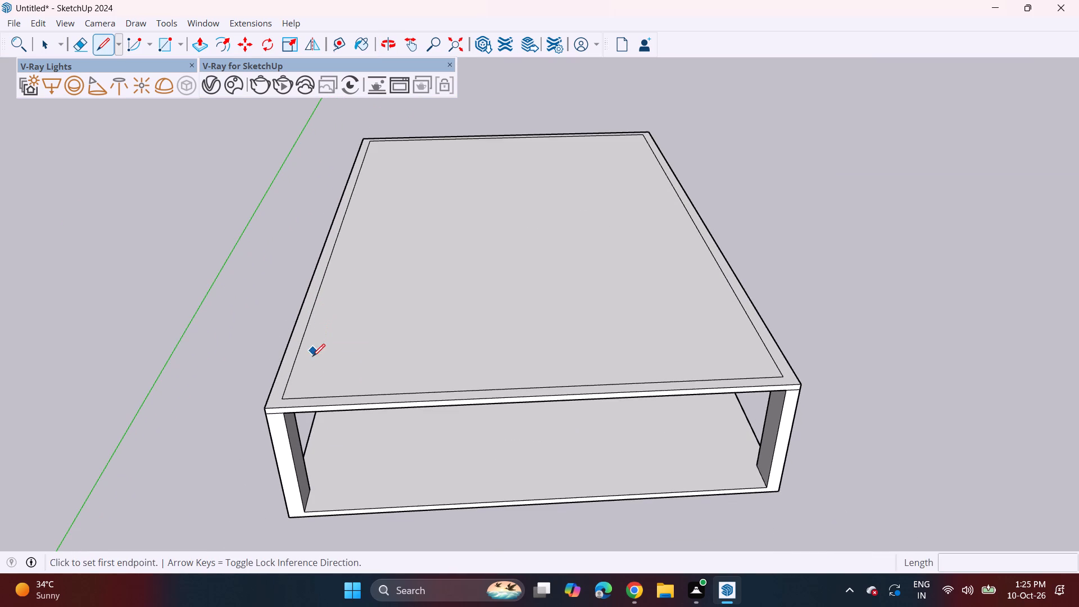
left_click(294, 332)
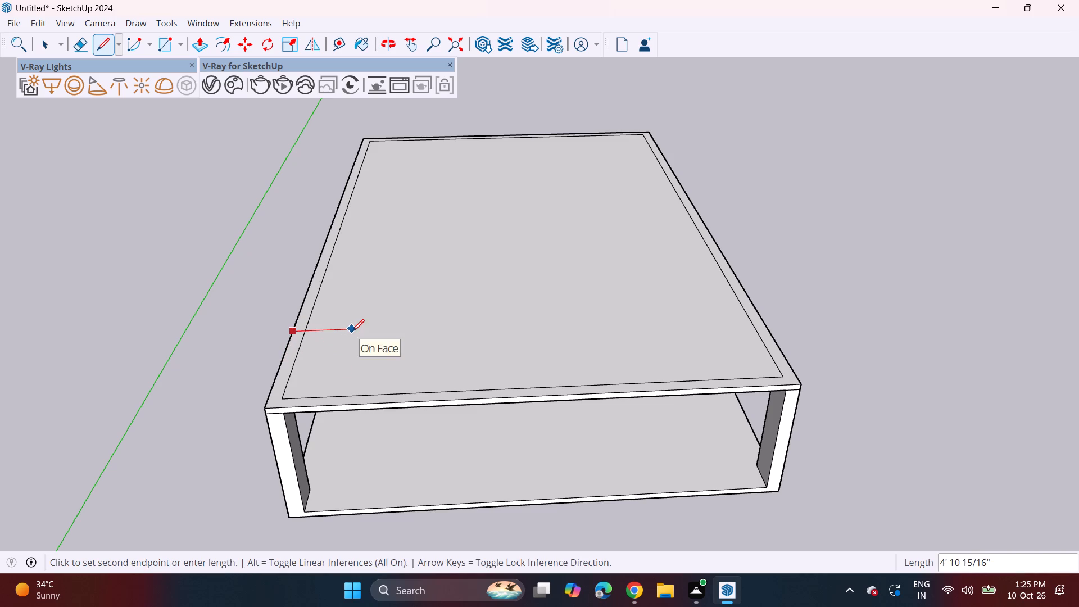
left_click(356, 332)
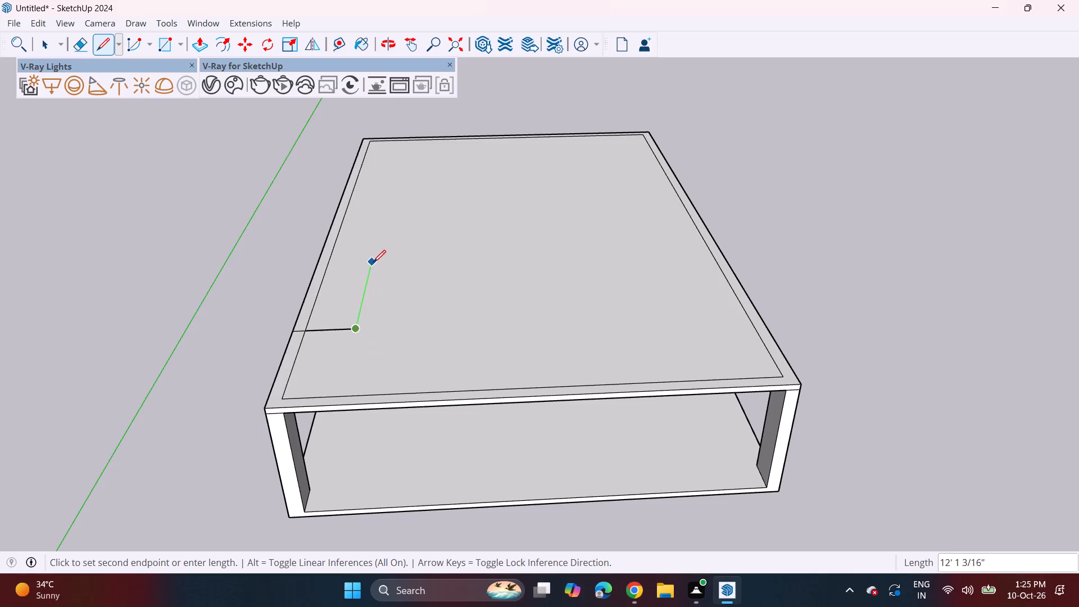
left_click(378, 248)
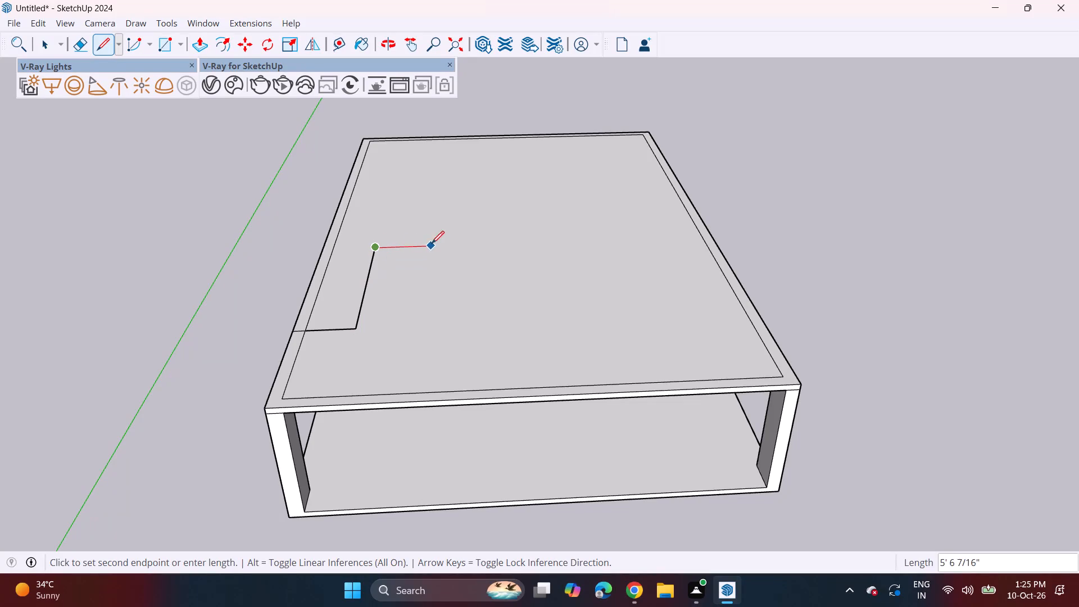
left_click(533, 252)
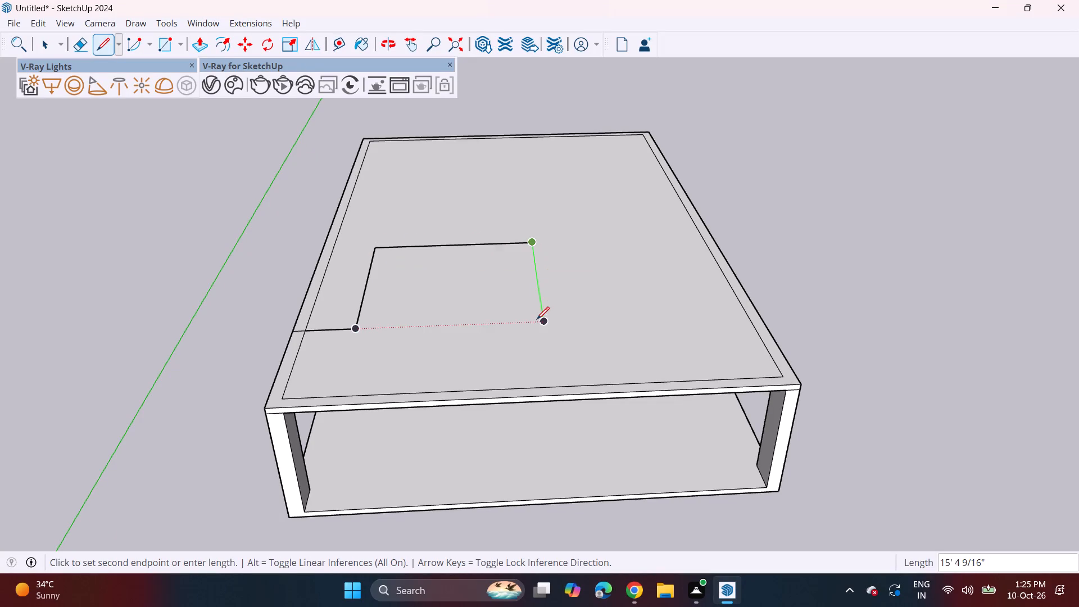
left_click(538, 319)
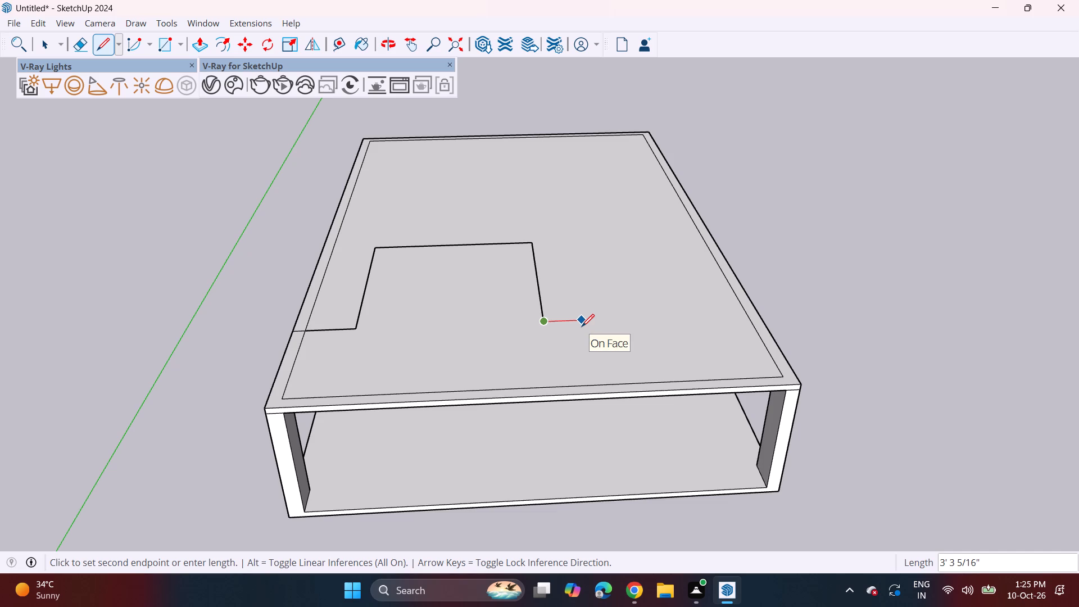
left_click(759, 316)
middle_click(655, 342)
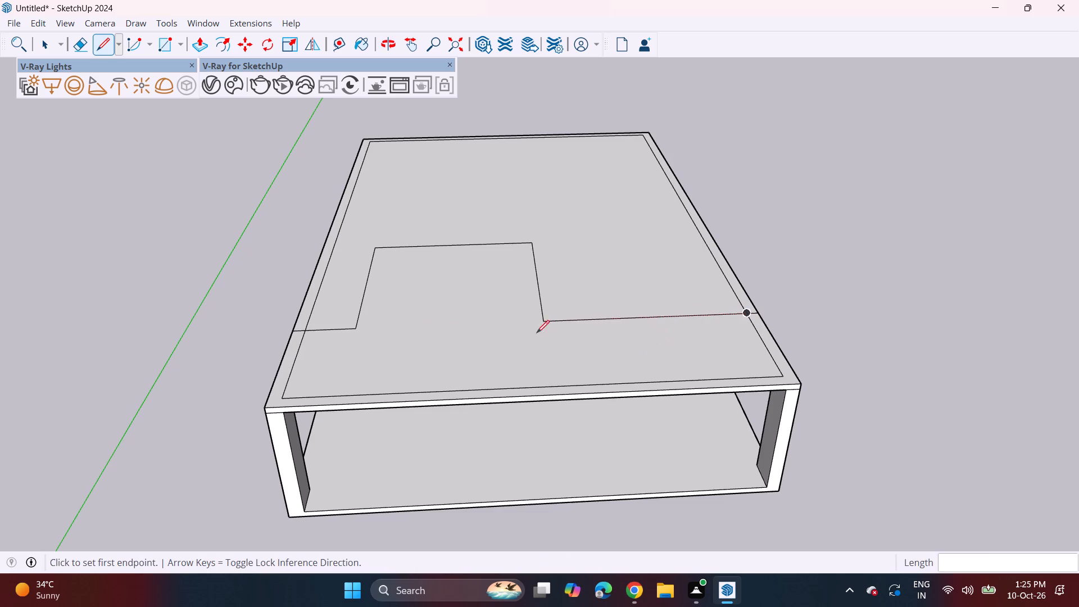
Draw a second stepped line parallel to and just behind the first, from one slab edge to the other, outlining the wall thickness.
scroll(244, 307, "up", 4)
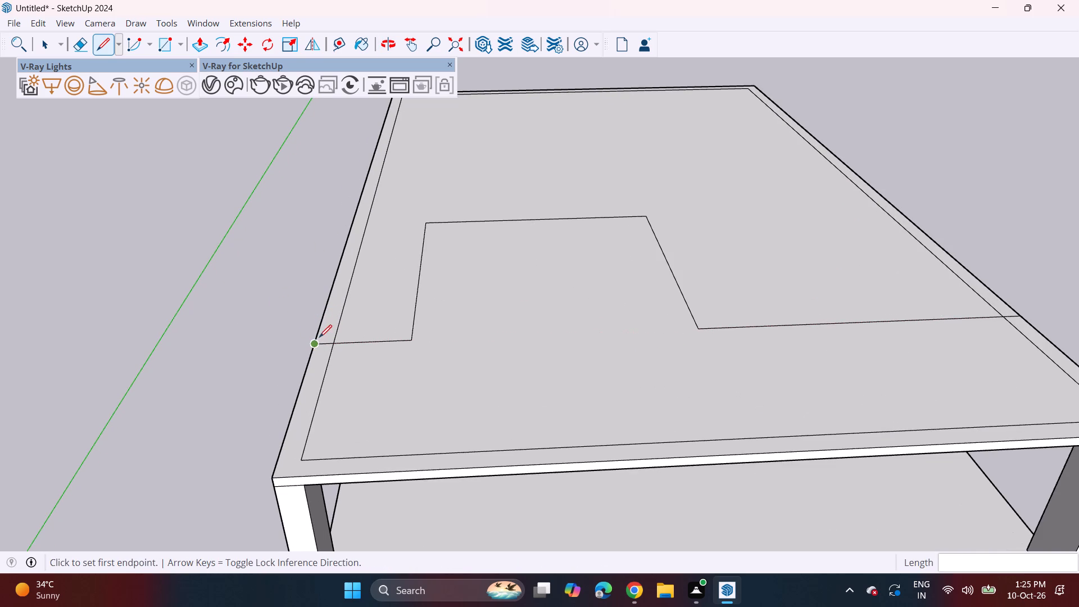
left_click(322, 334)
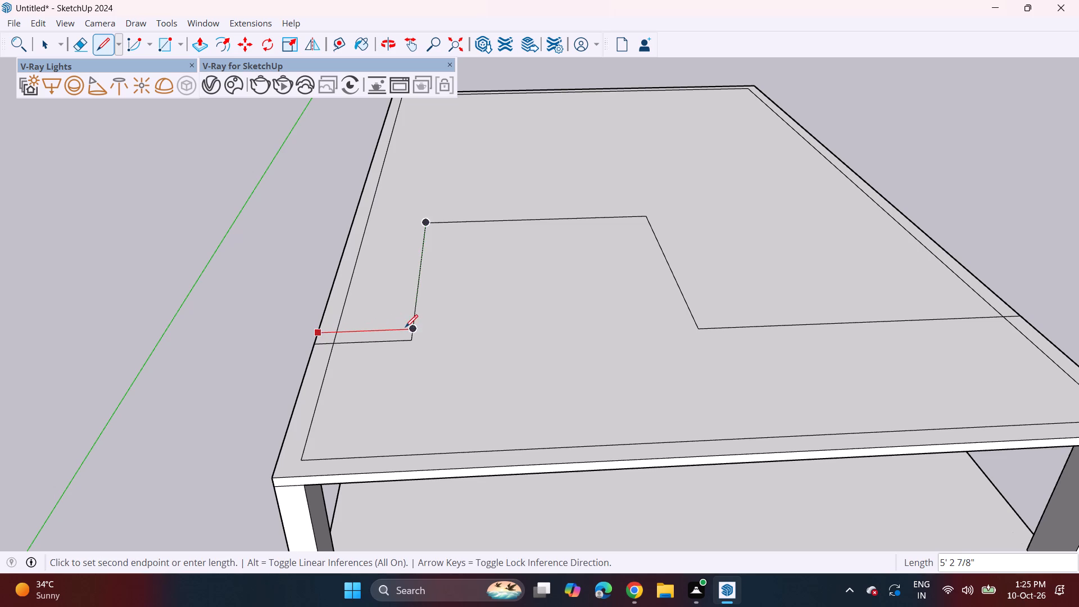
double_click(401, 329)
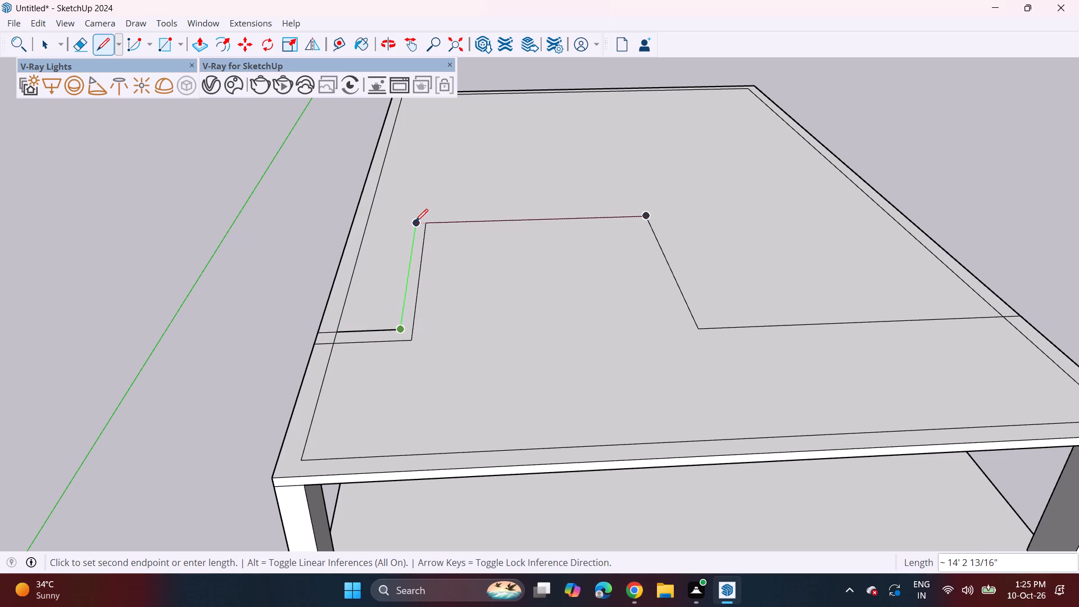
left_click(415, 221)
double_click(420, 211)
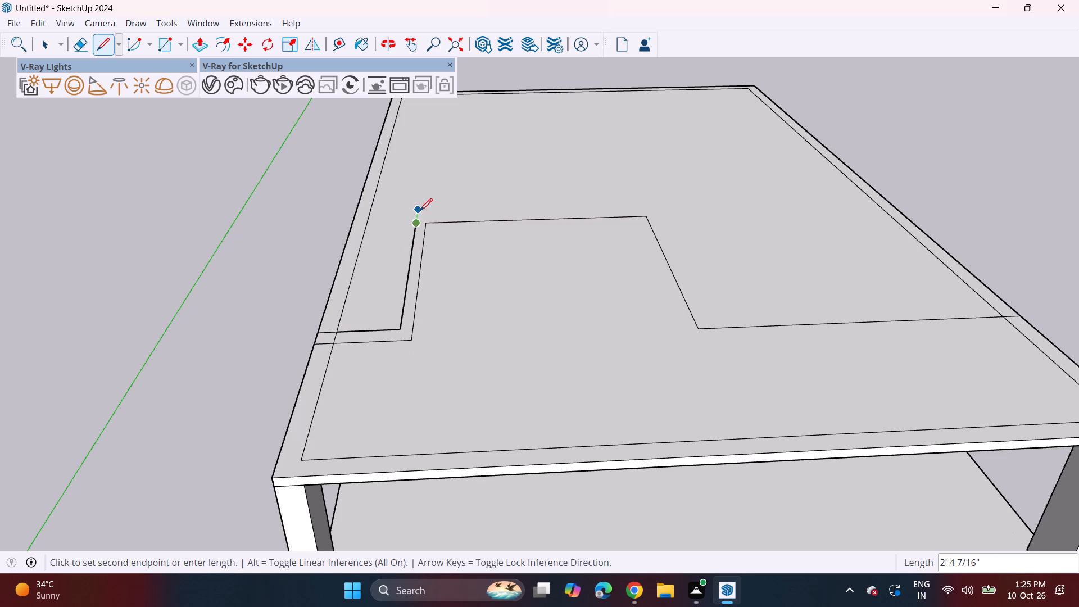
left_click_drag(658, 204, 659, 211)
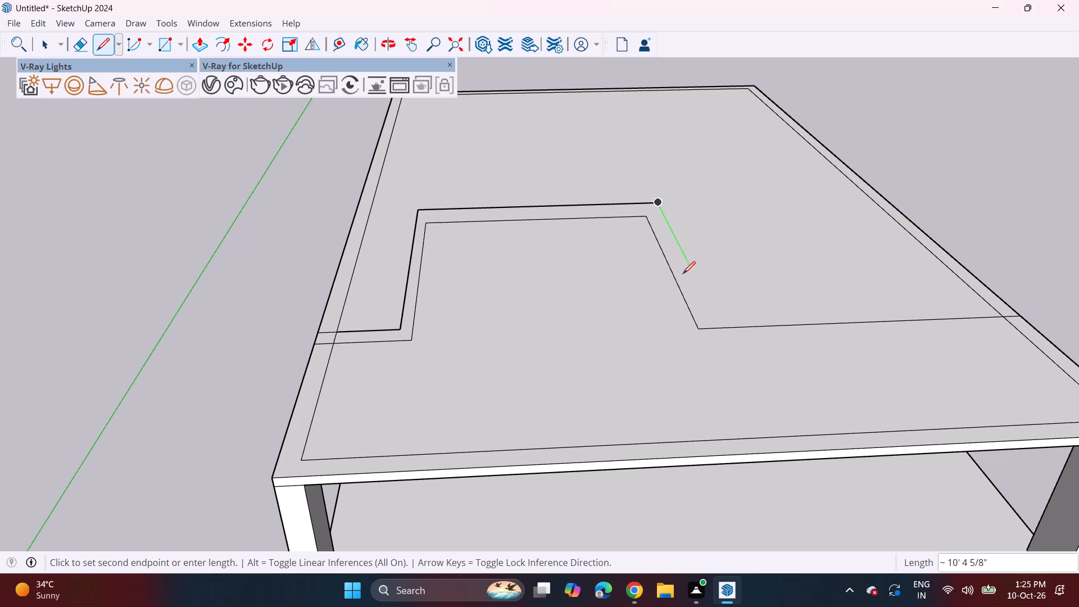
left_click(711, 318)
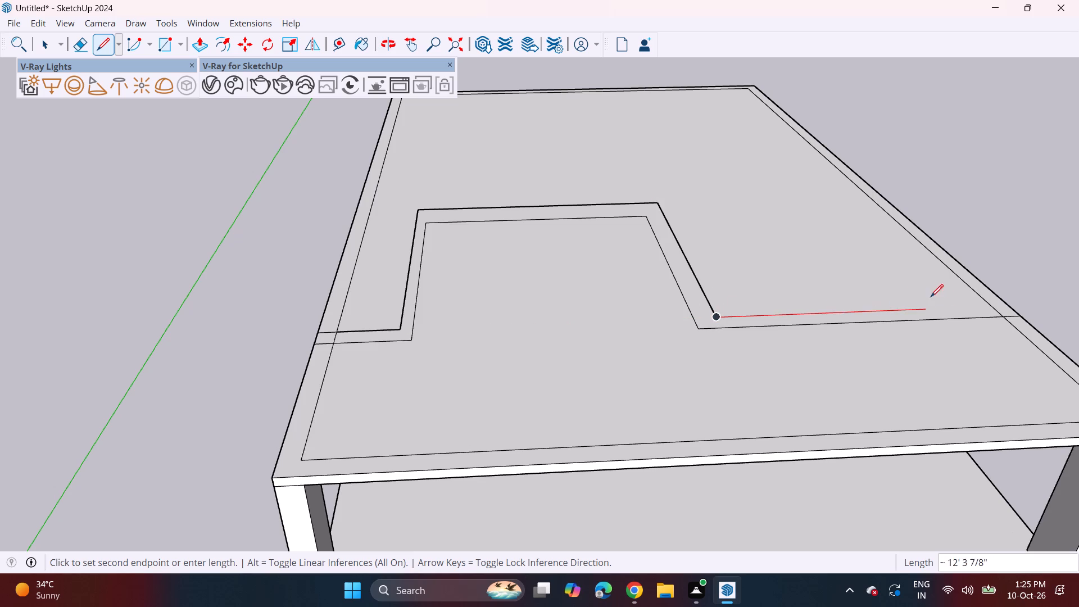
left_click(1007, 304)
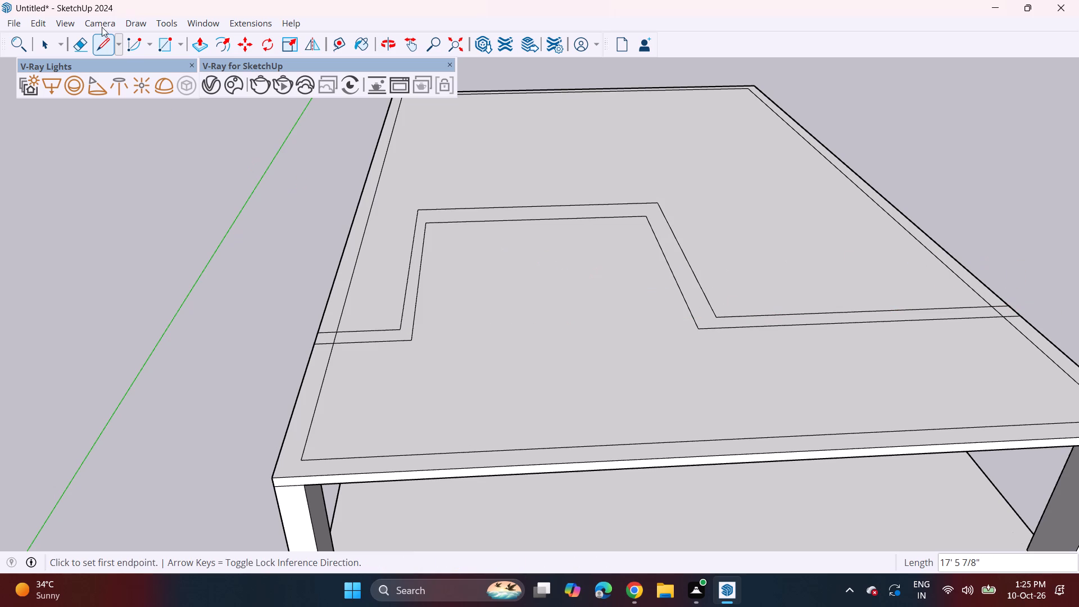
Erase the short leftover segments where the stepped wall strip crosses the perimeter strip along both long sides of the slab.
left_click(87, 51)
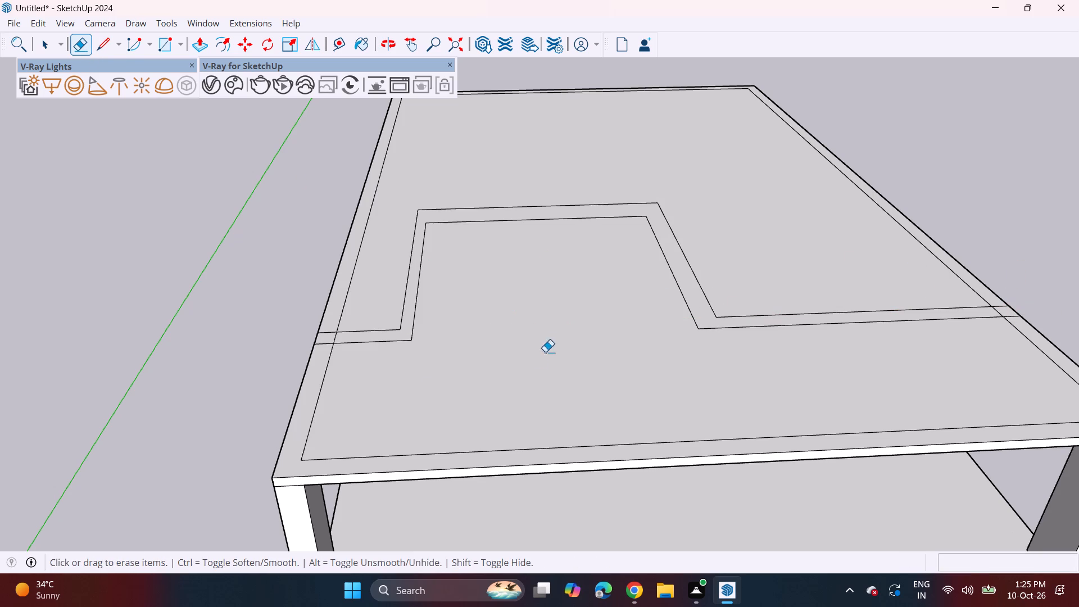
scroll(396, 341, "up", 3)
left_click(310, 329)
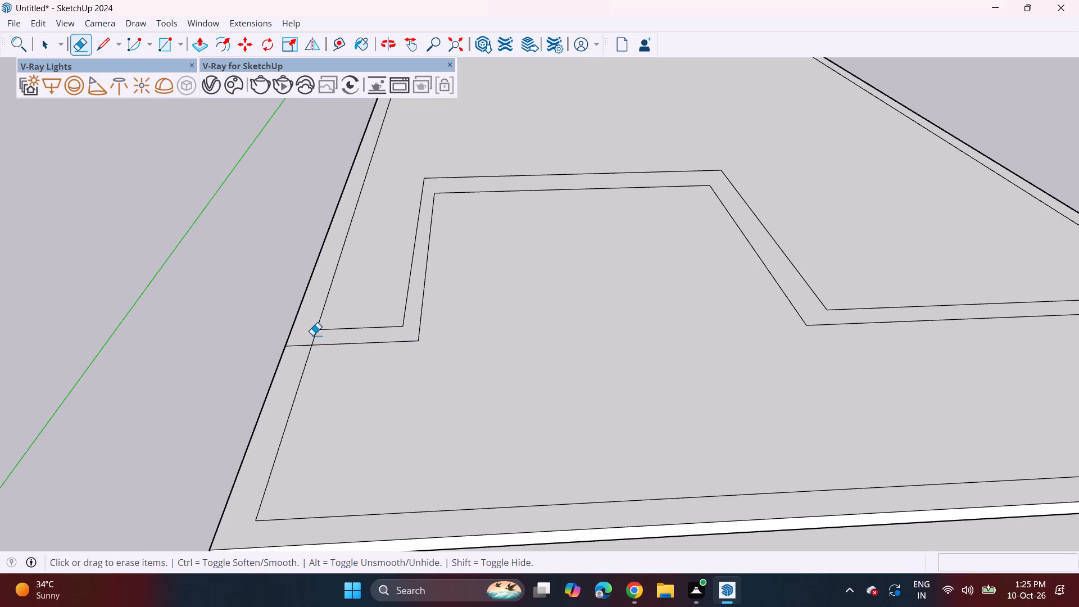
left_click(312, 335)
left_click(312, 343)
scroll(770, 281, "down", 4)
middle_click_drag(850, 297, 527, 301, "shift")
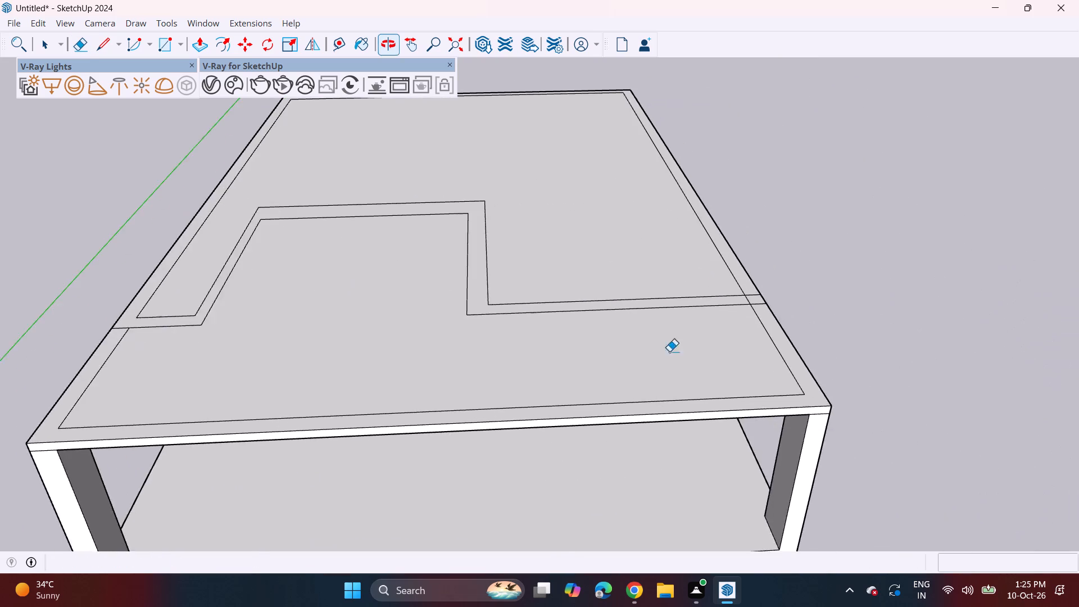
scroll(695, 332, "up", 4)
left_click(752, 291)
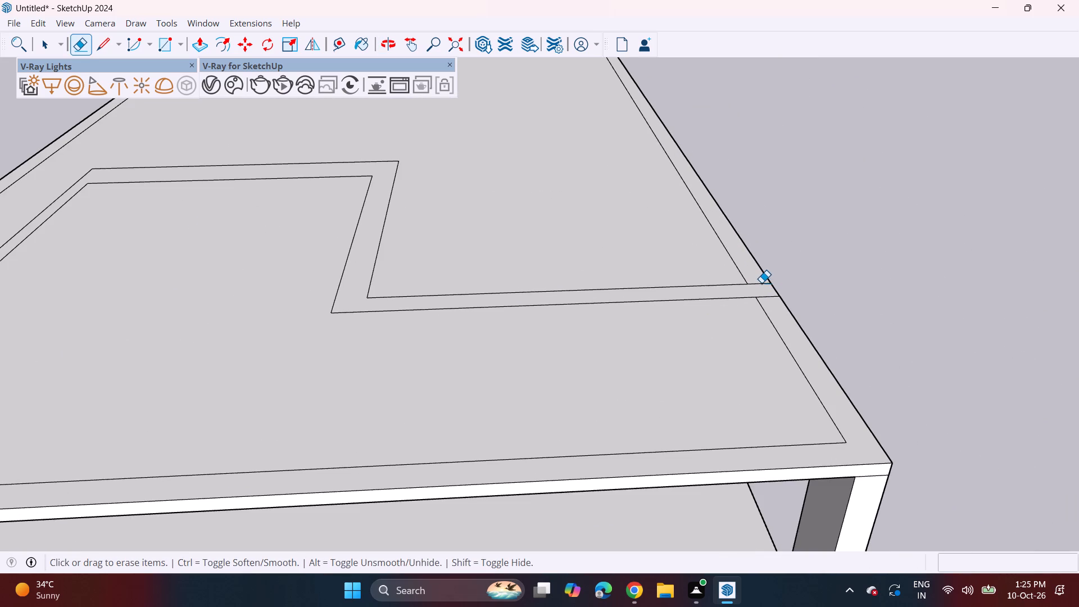
left_click(761, 283)
Push/Pull the joined wall strip behind the stepped line up 10' to raise the upper-floor walls.
scroll(645, 275, "down", 8)
middle_click_drag(555, 291, 633, 332, "shift")
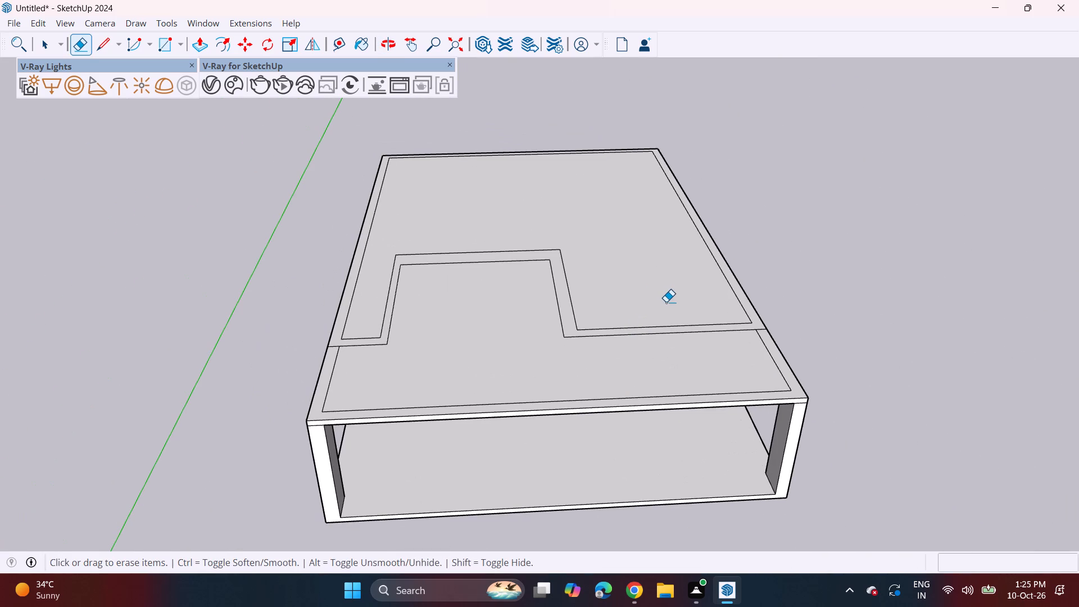
key("p")
left_click(753, 322)
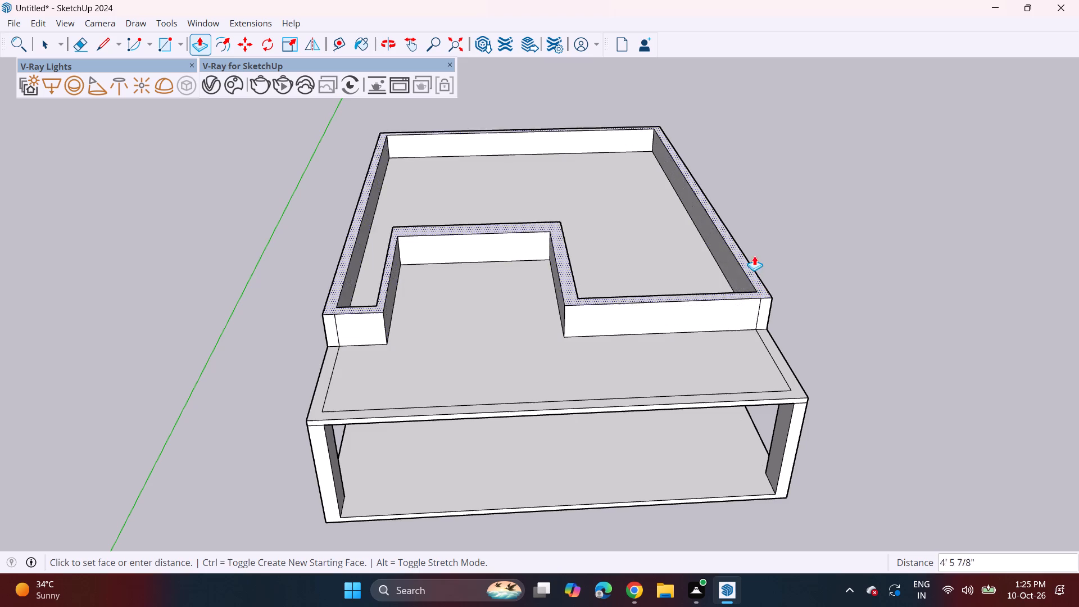
type("10'")
key("Return")
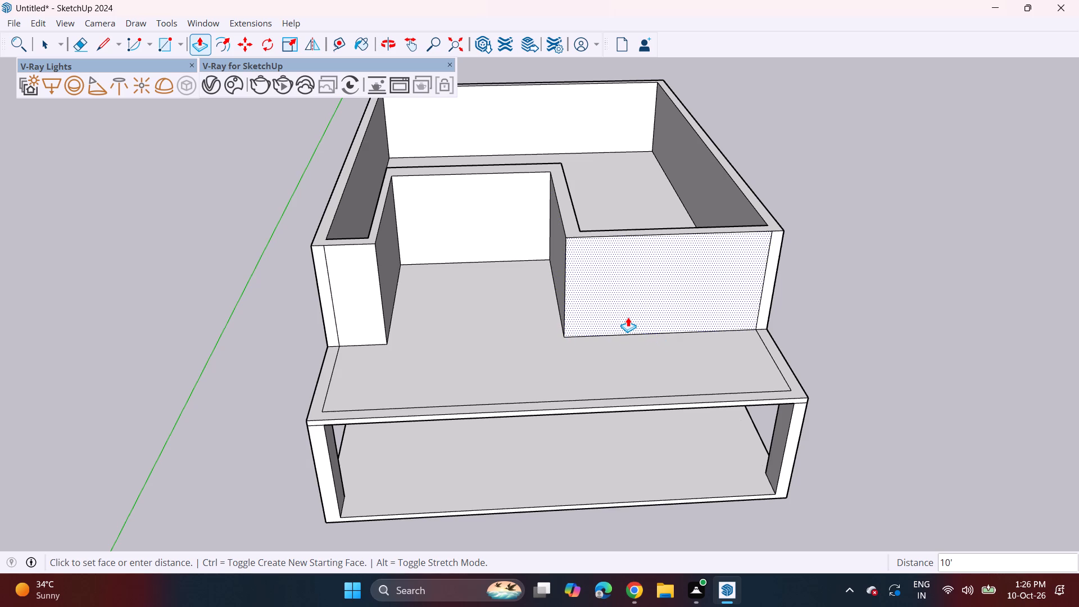
Draw an upright 40' by 6" rotated rectangle along the outer top edge of the upper floor's rear wall.
scroll(291, 249, "down", 3)
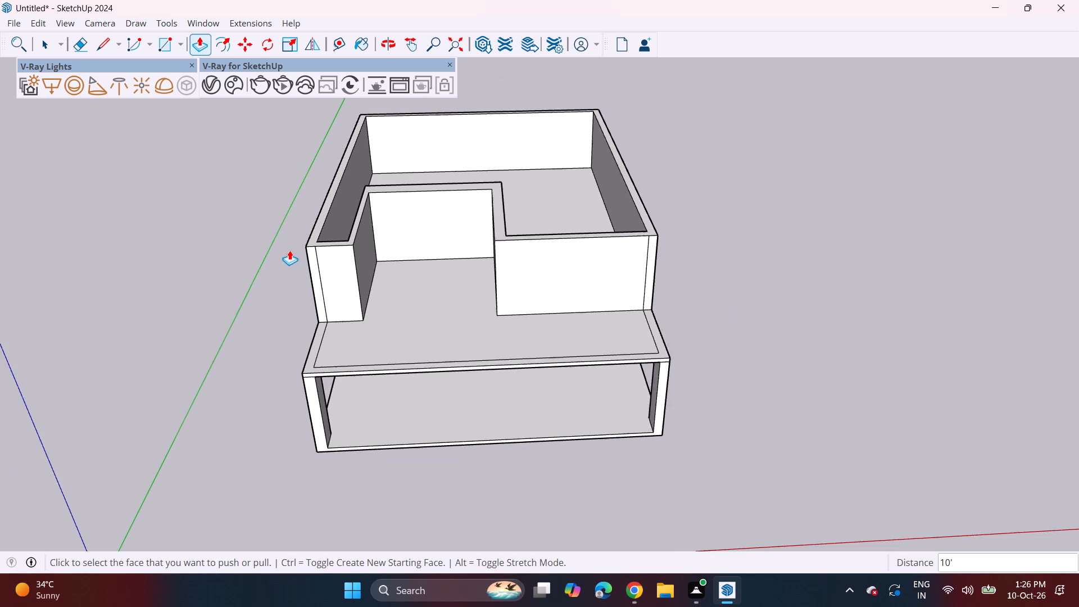
middle_click_drag(336, 273, 289, 351, "shift")
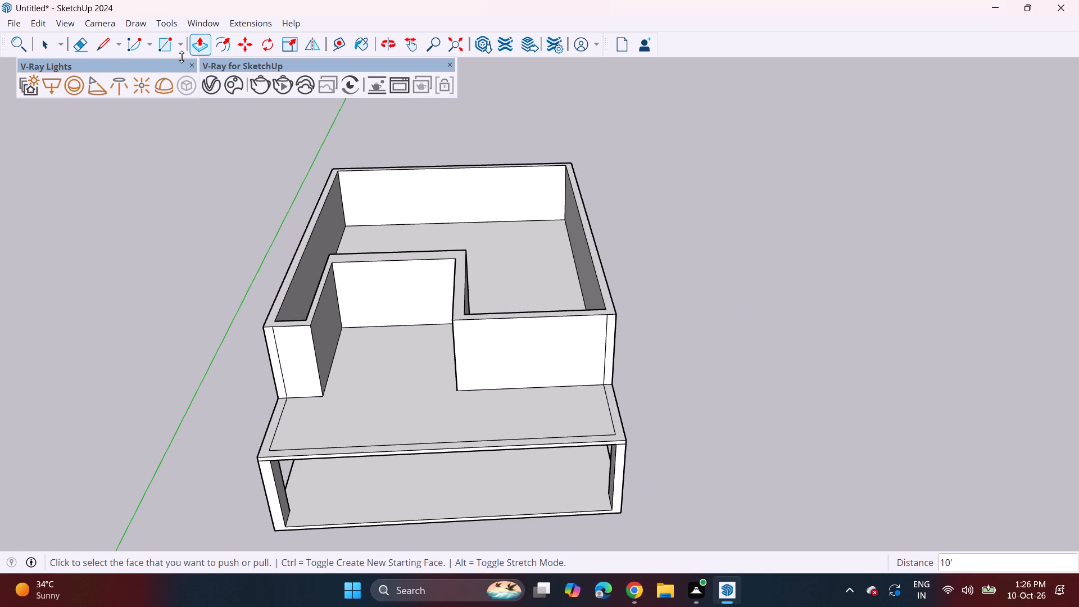
left_click(182, 57)
left_click(181, 44)
left_click(195, 83)
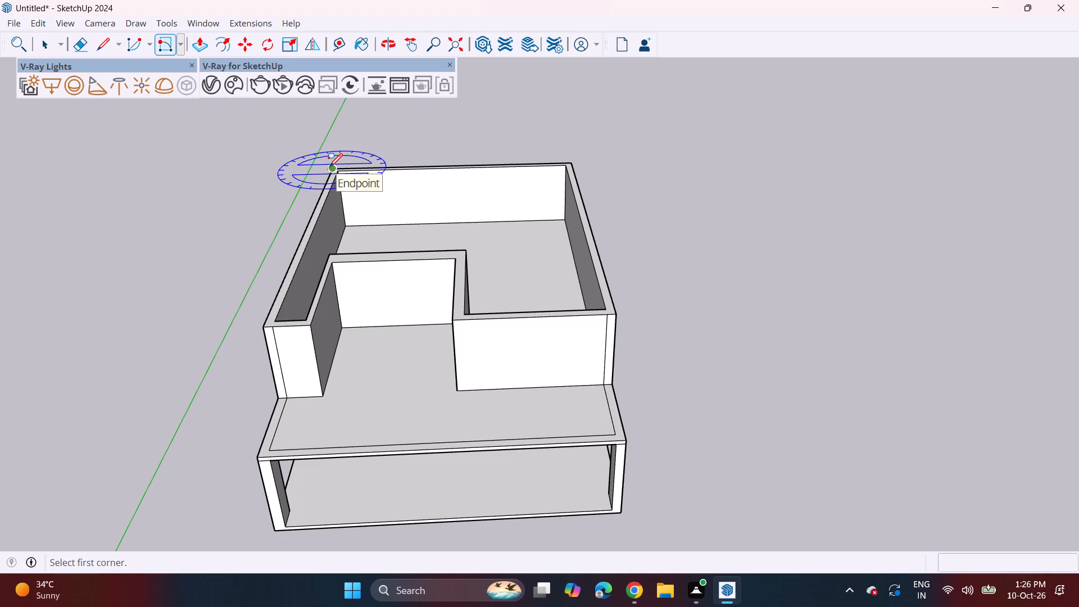
left_click_drag(329, 166, 336, 165)
left_click(574, 162)
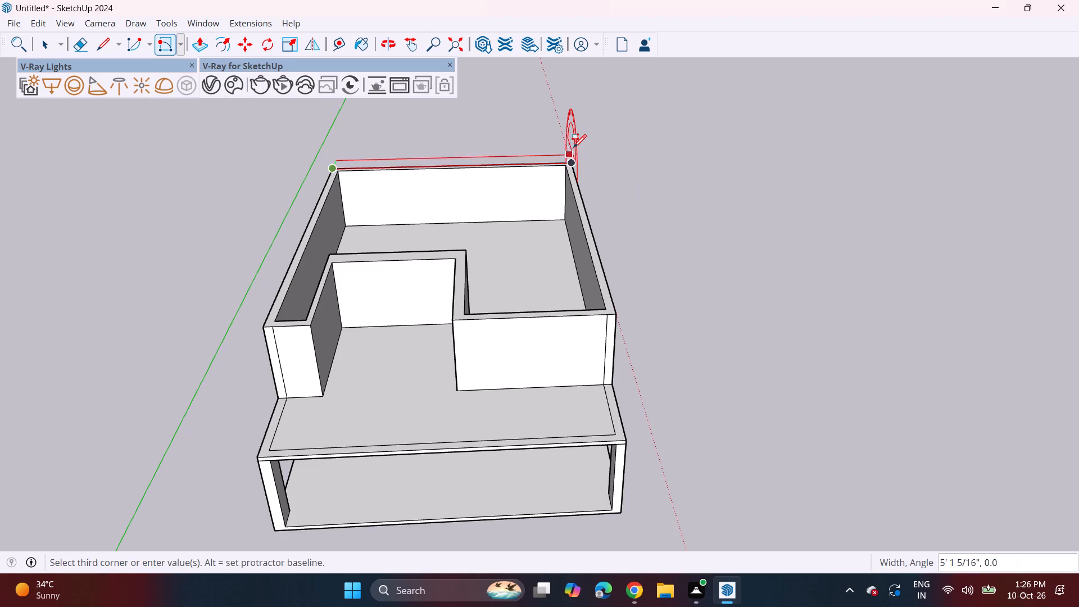
middle_click_drag(537, 153, 234, 64)
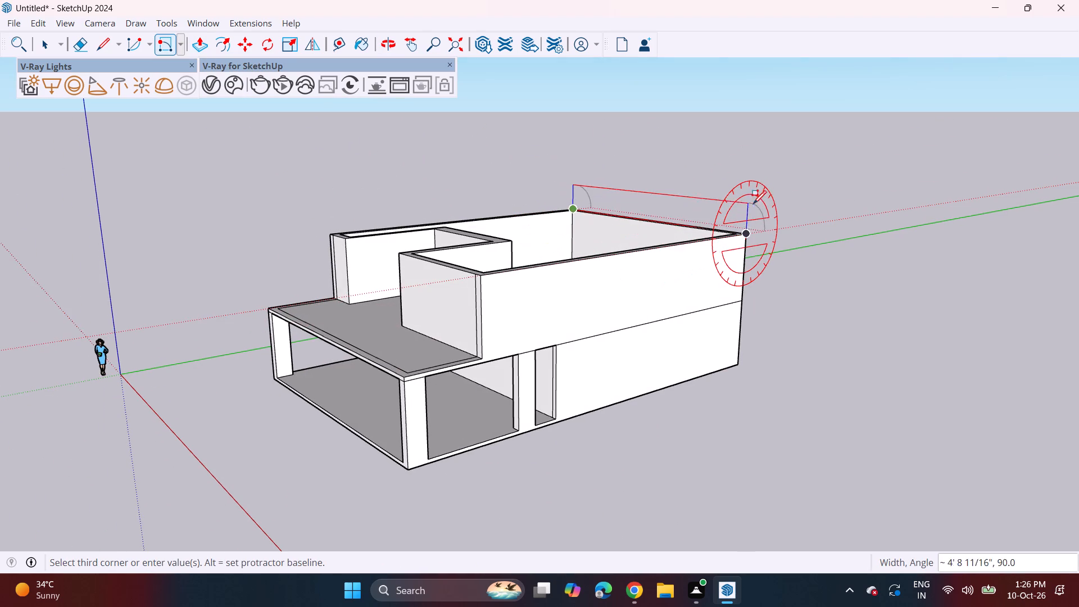
key("6")
key("Return")
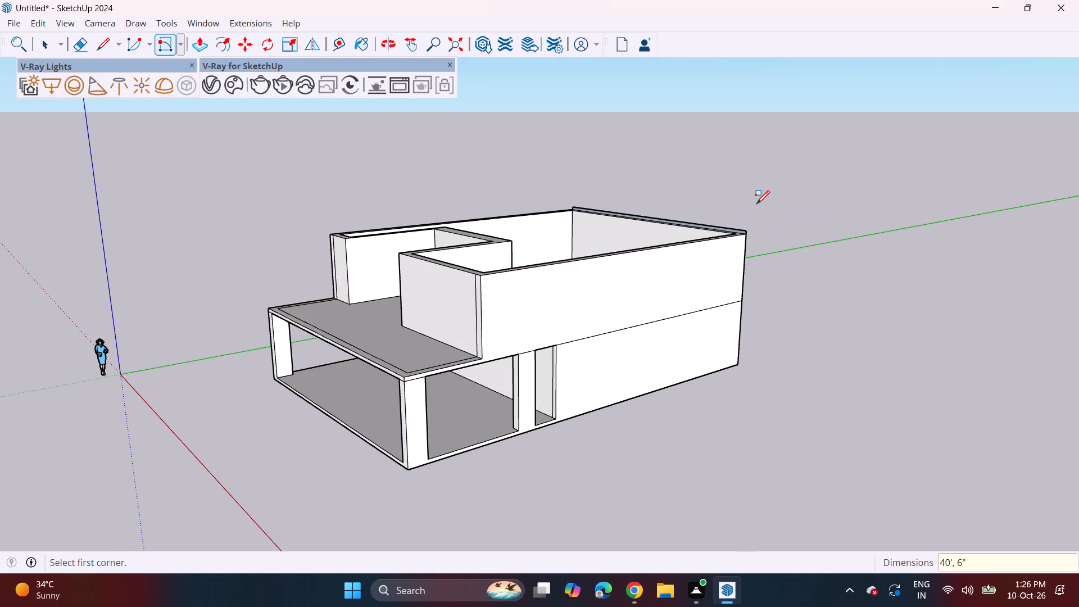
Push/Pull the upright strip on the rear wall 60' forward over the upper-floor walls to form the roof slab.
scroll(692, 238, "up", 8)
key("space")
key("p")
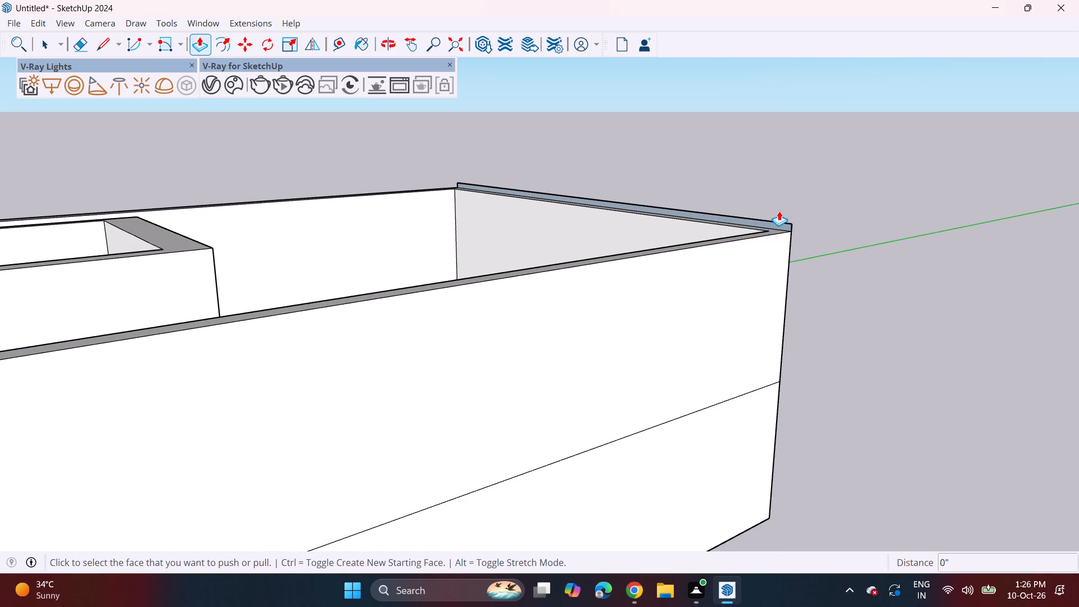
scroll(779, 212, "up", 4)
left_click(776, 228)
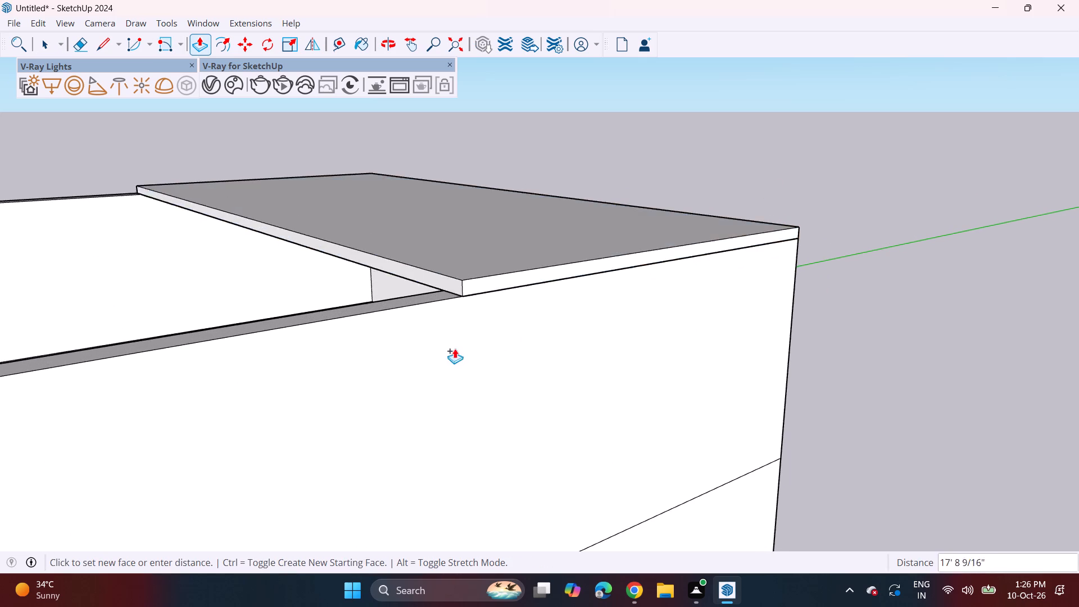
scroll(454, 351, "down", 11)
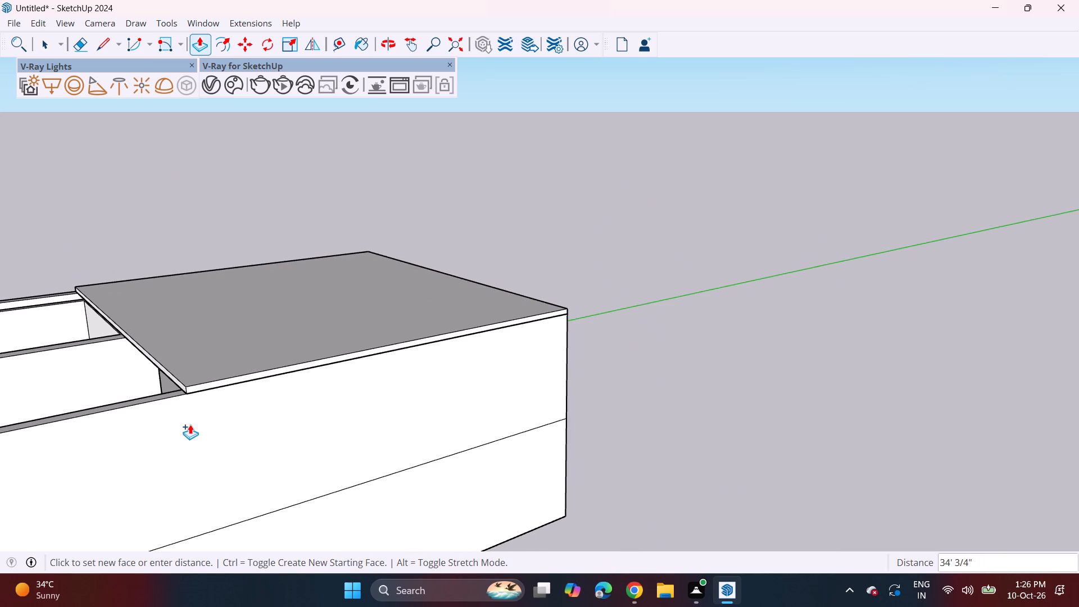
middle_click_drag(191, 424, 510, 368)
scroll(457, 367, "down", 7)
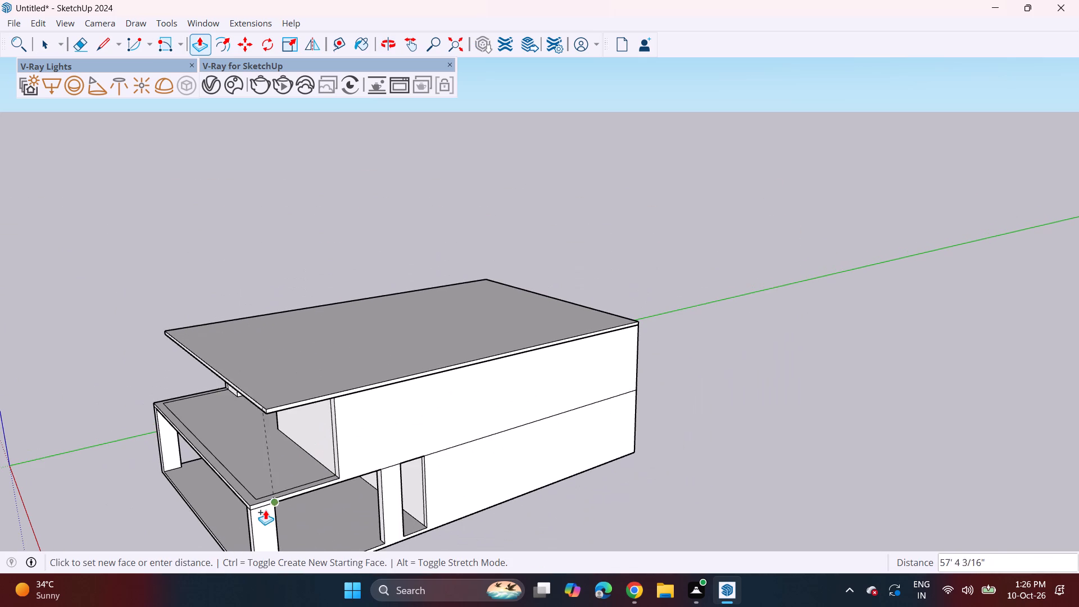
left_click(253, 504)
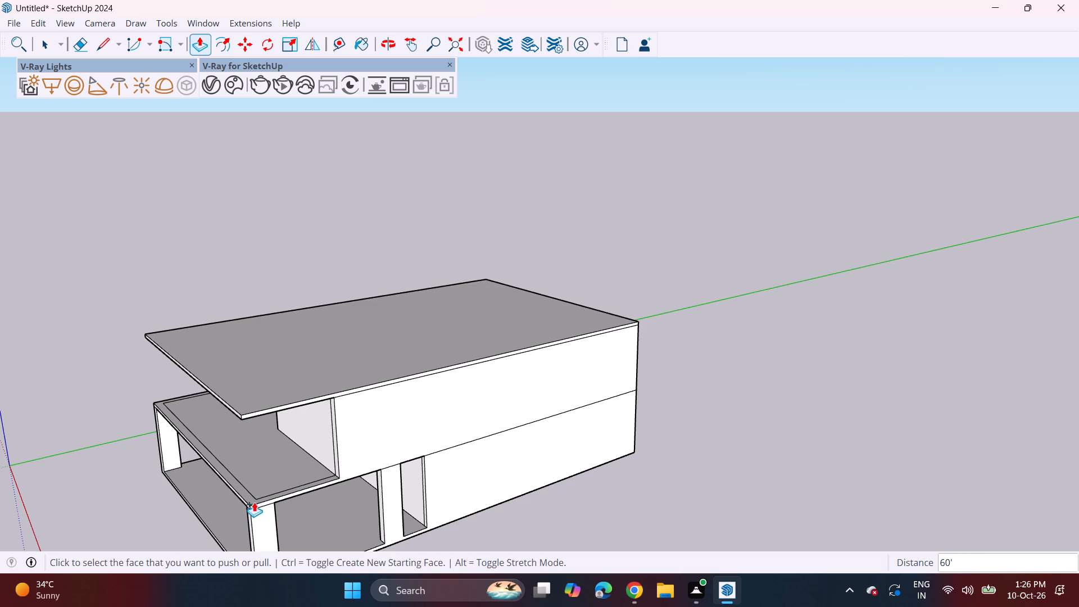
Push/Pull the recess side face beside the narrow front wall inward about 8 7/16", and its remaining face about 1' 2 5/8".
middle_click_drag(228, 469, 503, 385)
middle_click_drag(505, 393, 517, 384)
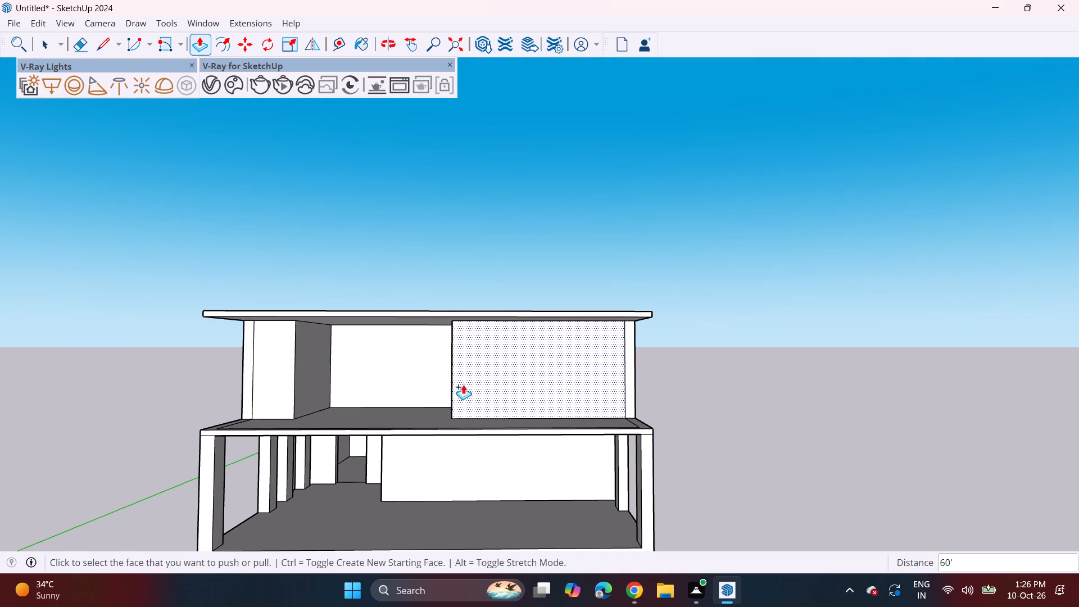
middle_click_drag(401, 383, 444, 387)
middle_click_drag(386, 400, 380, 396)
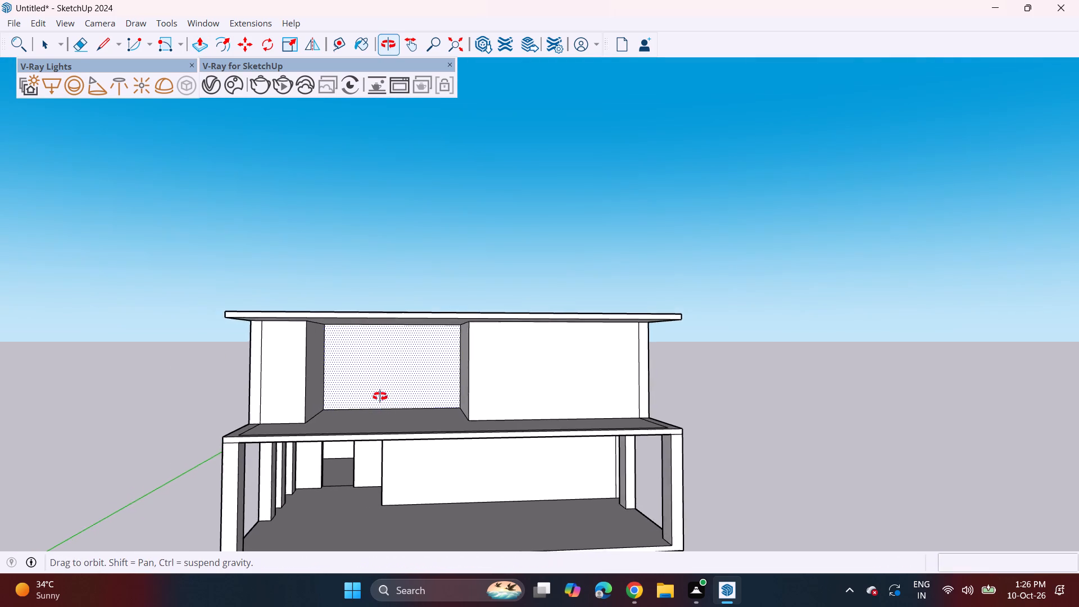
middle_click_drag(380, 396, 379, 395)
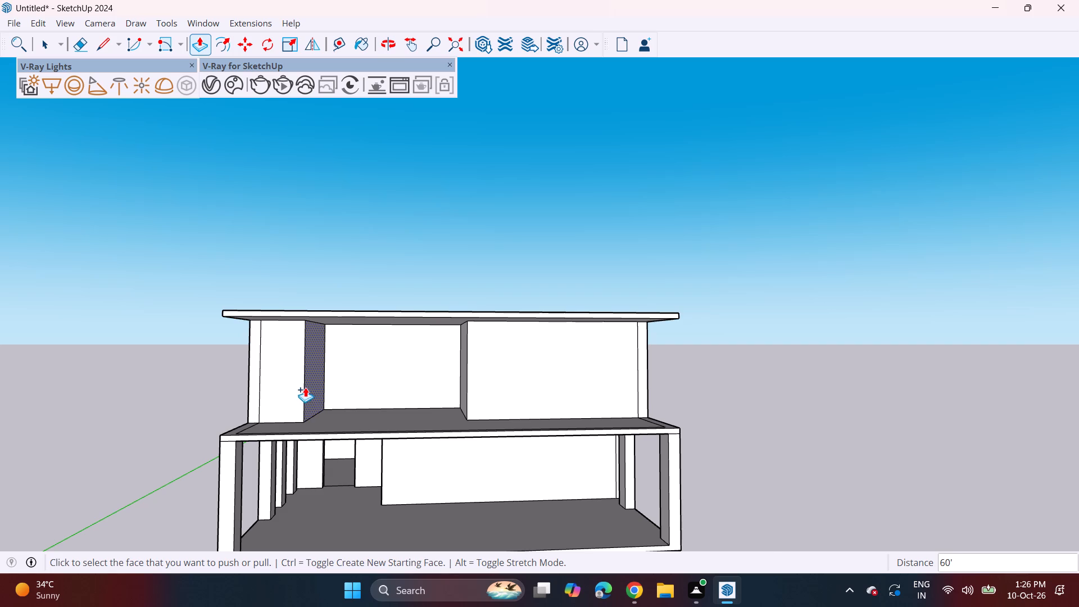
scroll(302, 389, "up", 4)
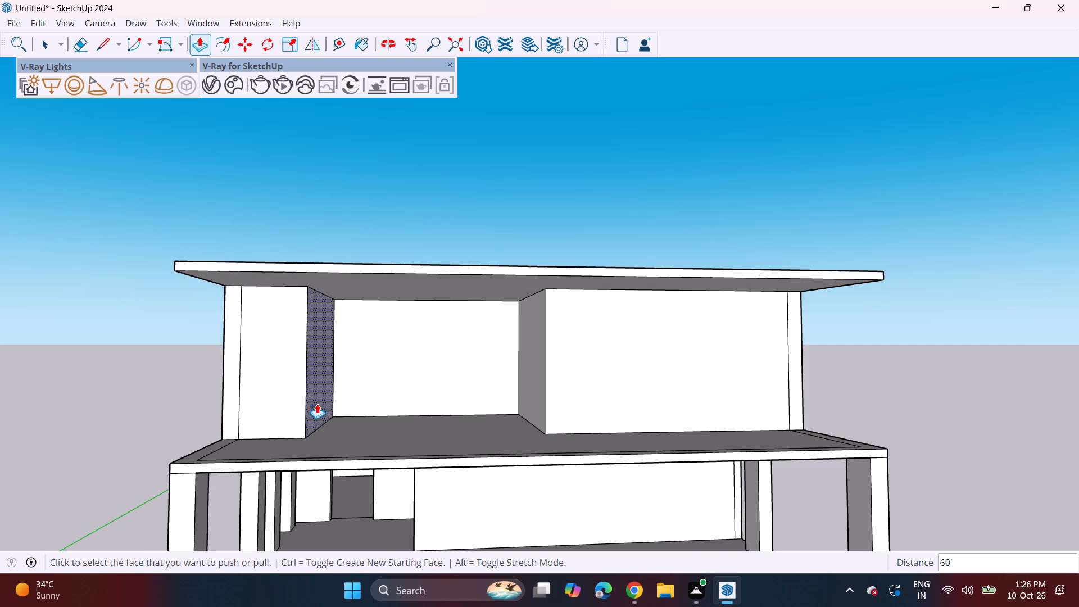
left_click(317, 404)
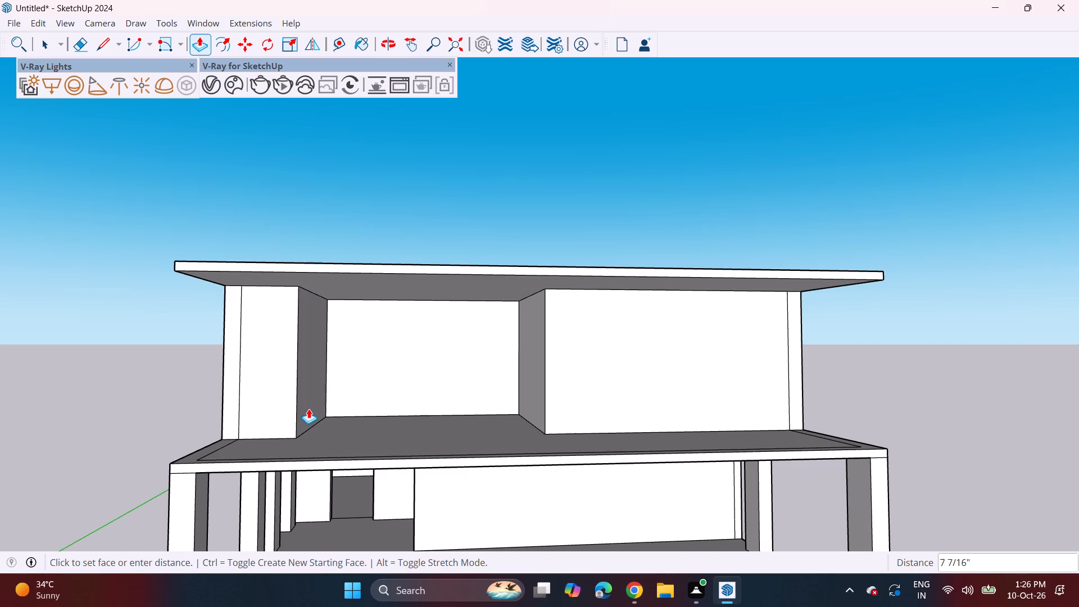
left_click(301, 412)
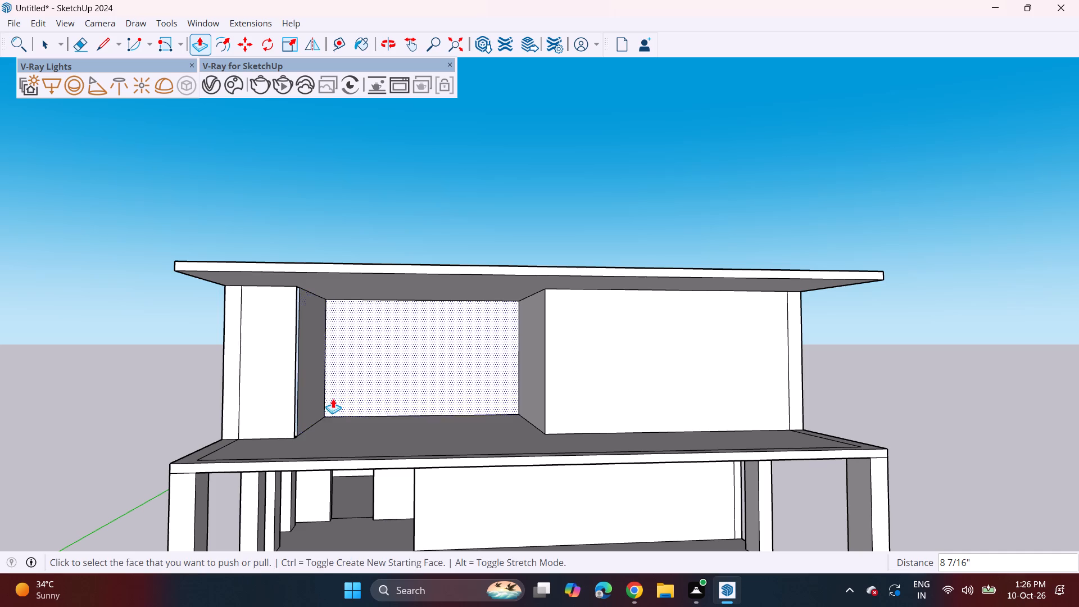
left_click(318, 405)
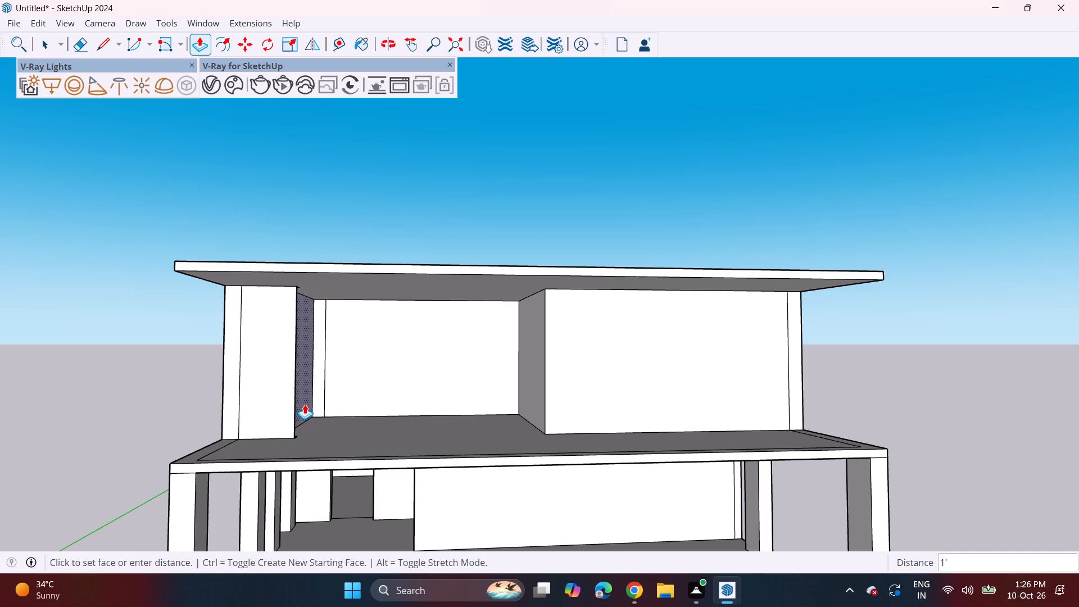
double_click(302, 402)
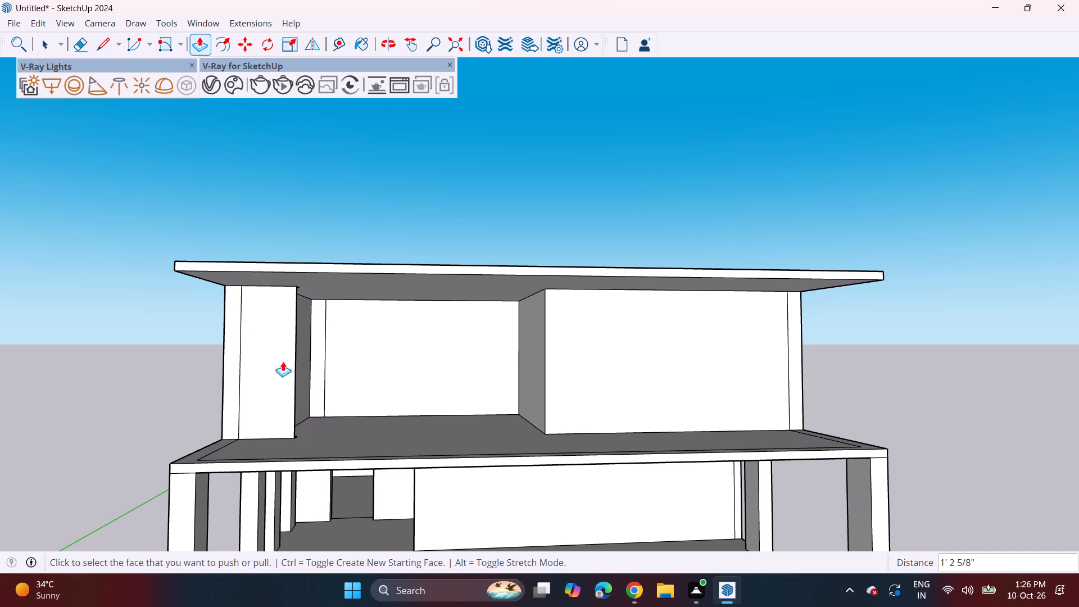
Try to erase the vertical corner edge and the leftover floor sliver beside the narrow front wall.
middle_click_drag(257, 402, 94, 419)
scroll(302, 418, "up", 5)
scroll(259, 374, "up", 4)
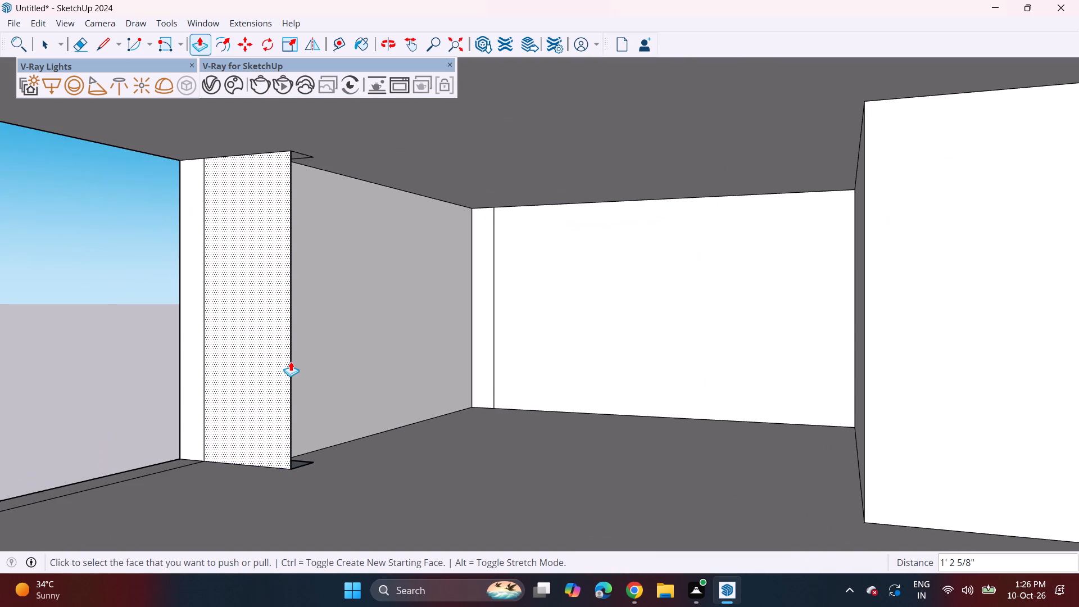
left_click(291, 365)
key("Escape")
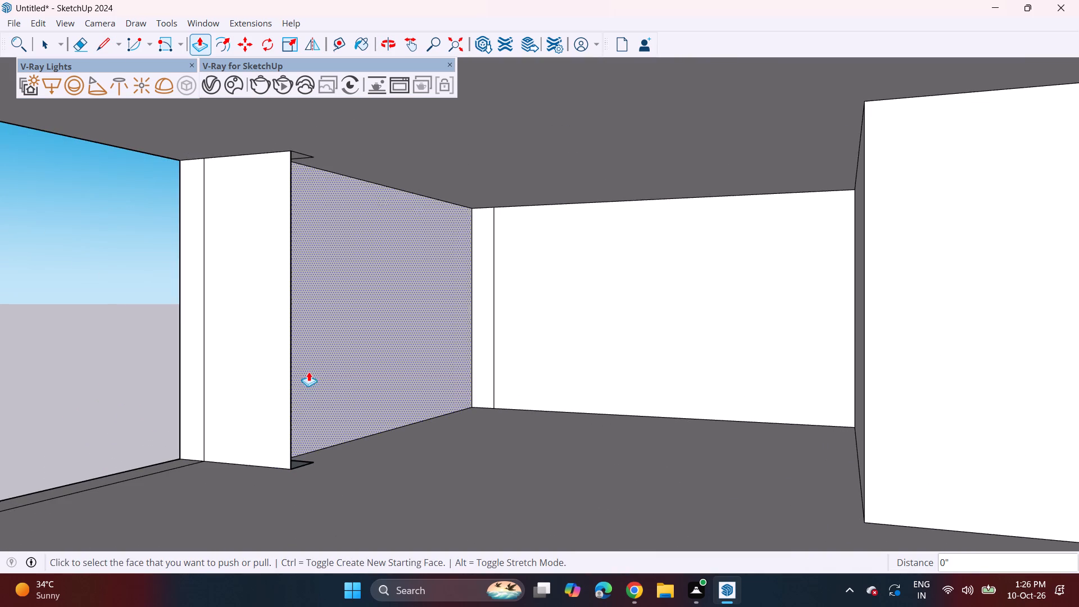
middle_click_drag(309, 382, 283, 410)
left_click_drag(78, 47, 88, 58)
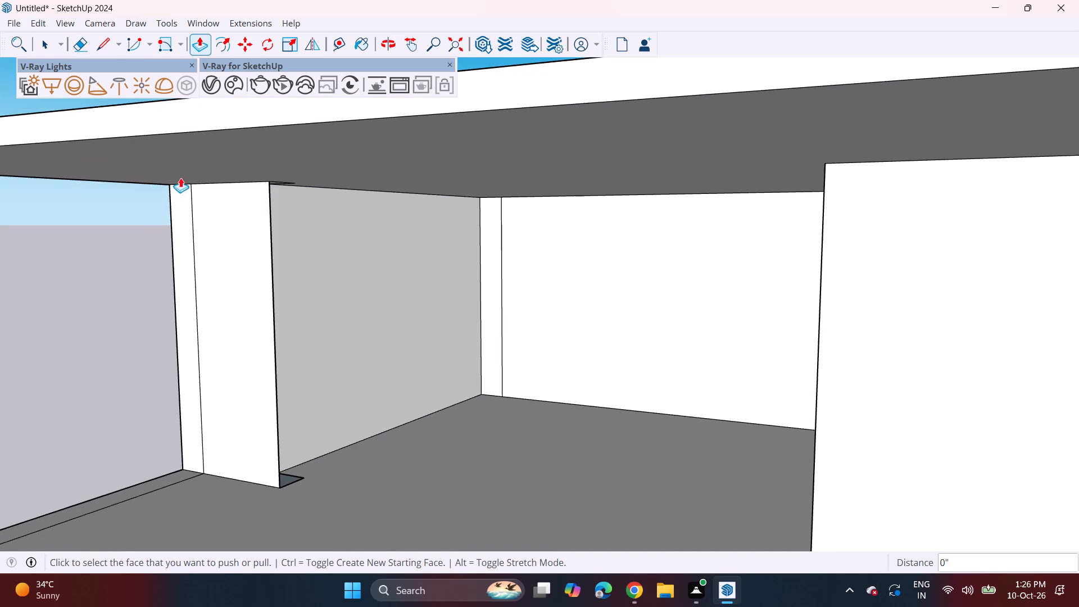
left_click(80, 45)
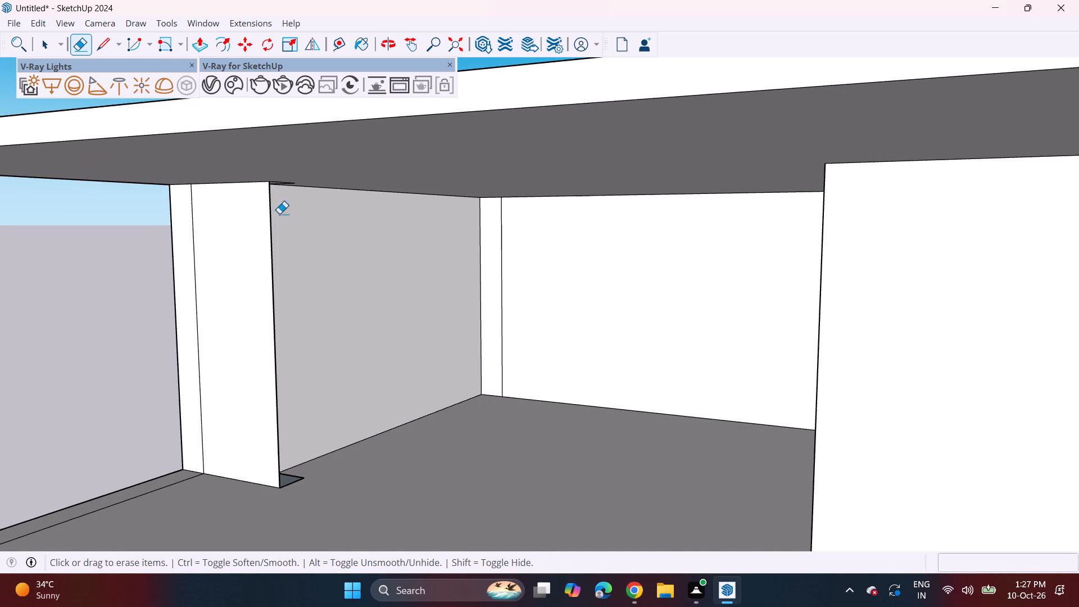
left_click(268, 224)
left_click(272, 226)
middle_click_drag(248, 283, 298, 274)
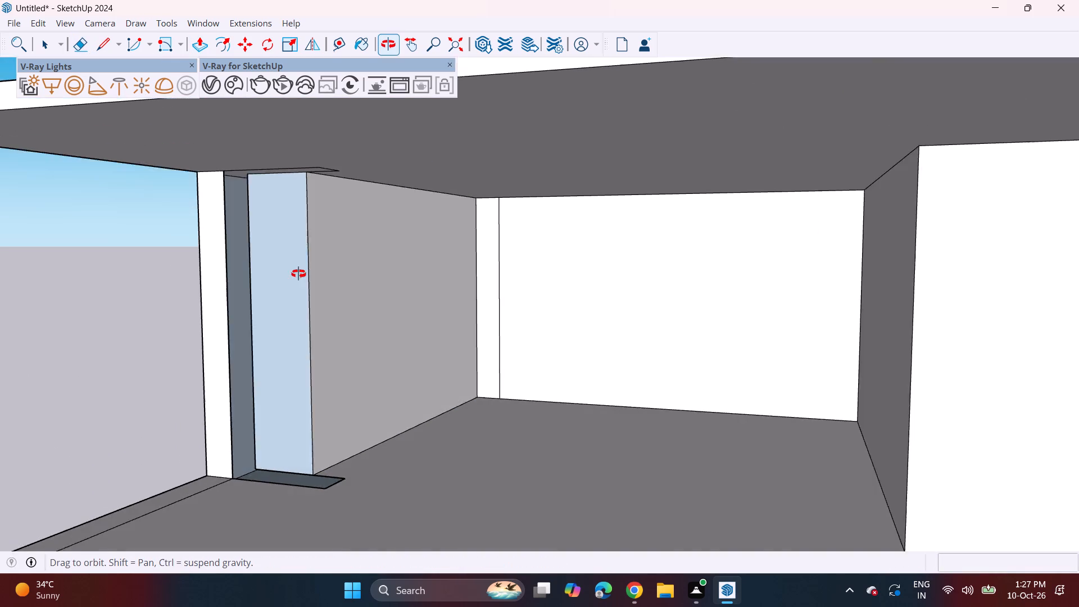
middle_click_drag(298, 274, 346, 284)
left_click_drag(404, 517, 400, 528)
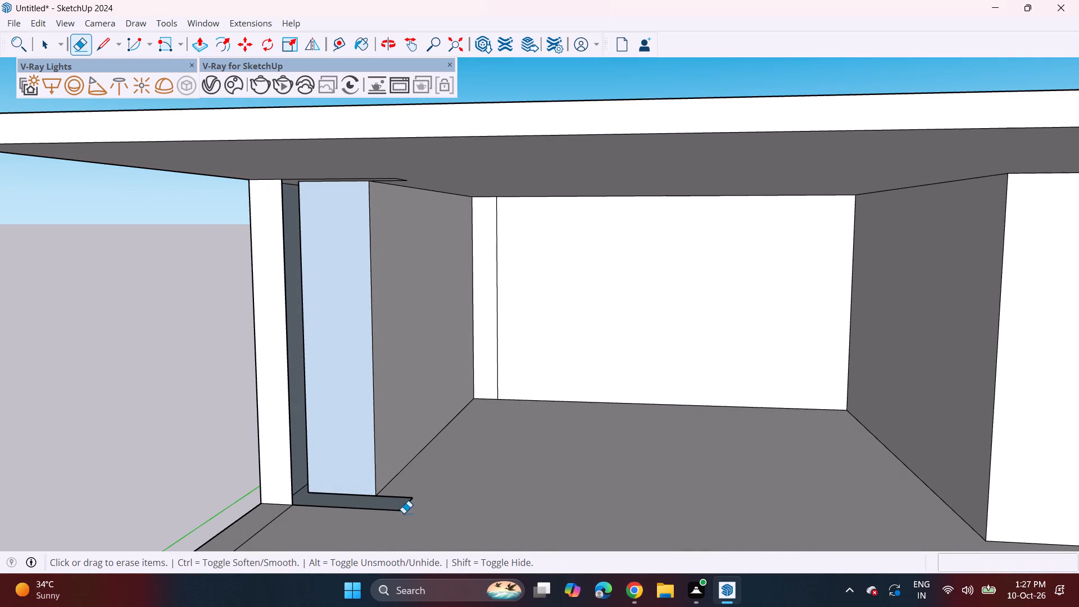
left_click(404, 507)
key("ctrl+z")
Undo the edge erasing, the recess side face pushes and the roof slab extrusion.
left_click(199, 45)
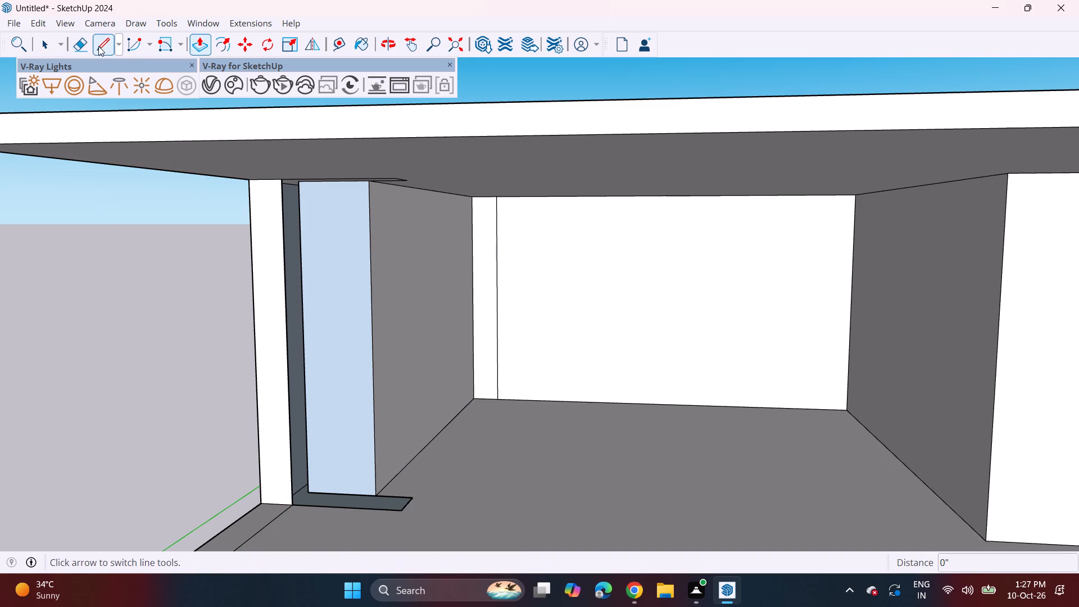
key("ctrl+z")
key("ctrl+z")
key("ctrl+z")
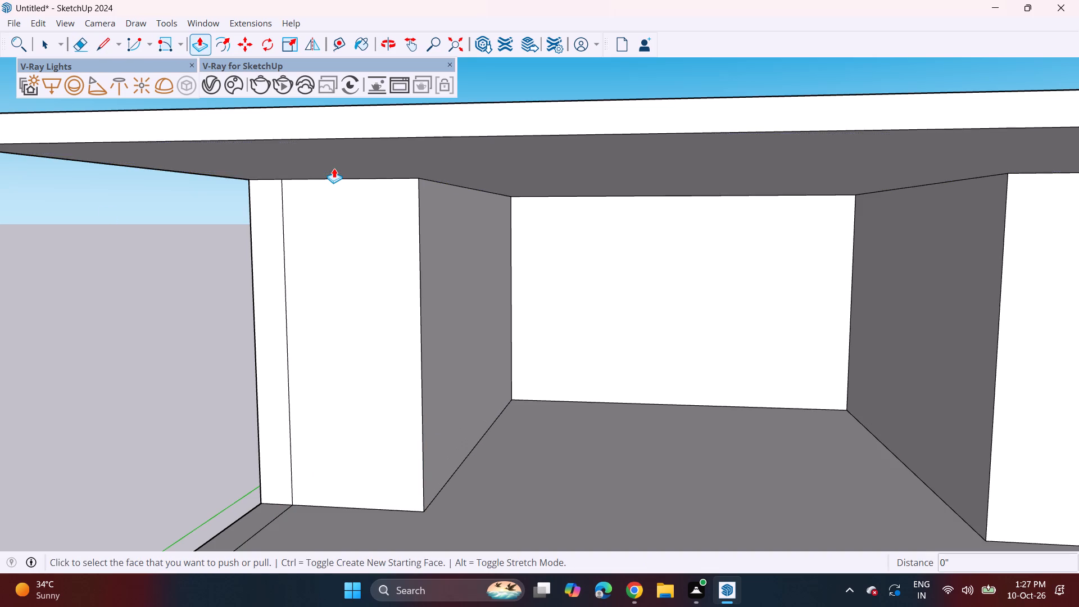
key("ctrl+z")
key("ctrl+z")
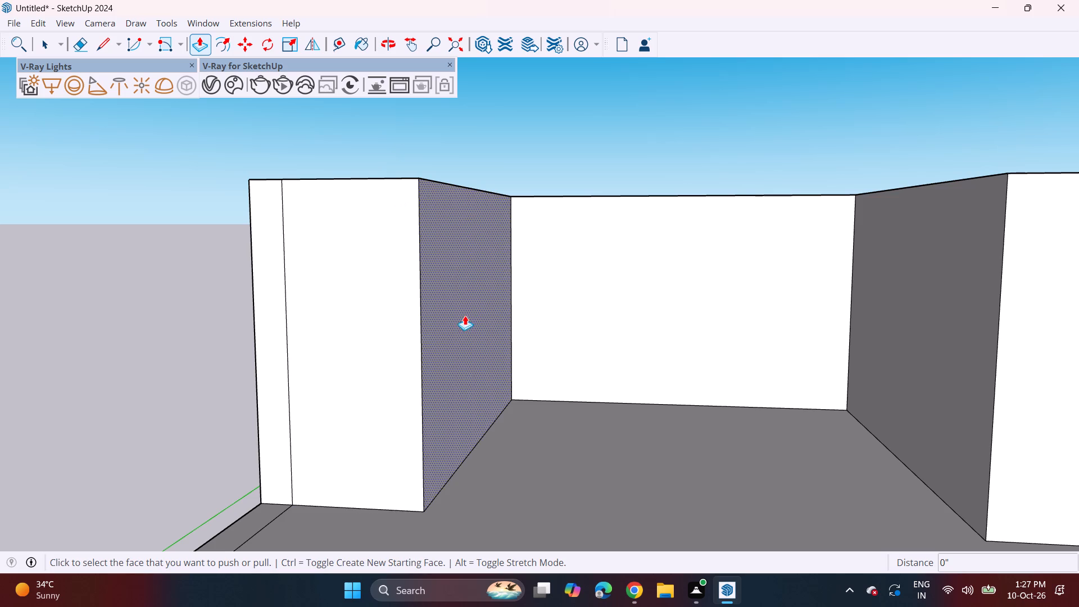
Push/Pull the recess side face beside the narrow front wall by about 6 11/16".
scroll(471, 303, "down", 1)
middle_click_drag(491, 269, 489, 327)
scroll(480, 328, "down", 8)
middle_click_drag(494, 321, 533, 290)
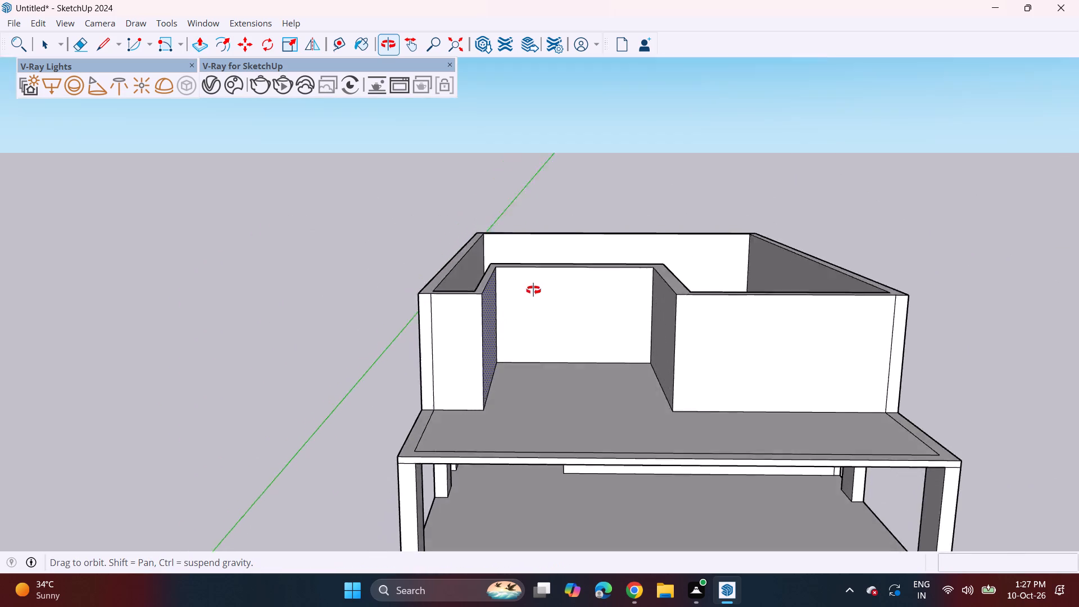
middle_click_drag(533, 290, 534, 321)
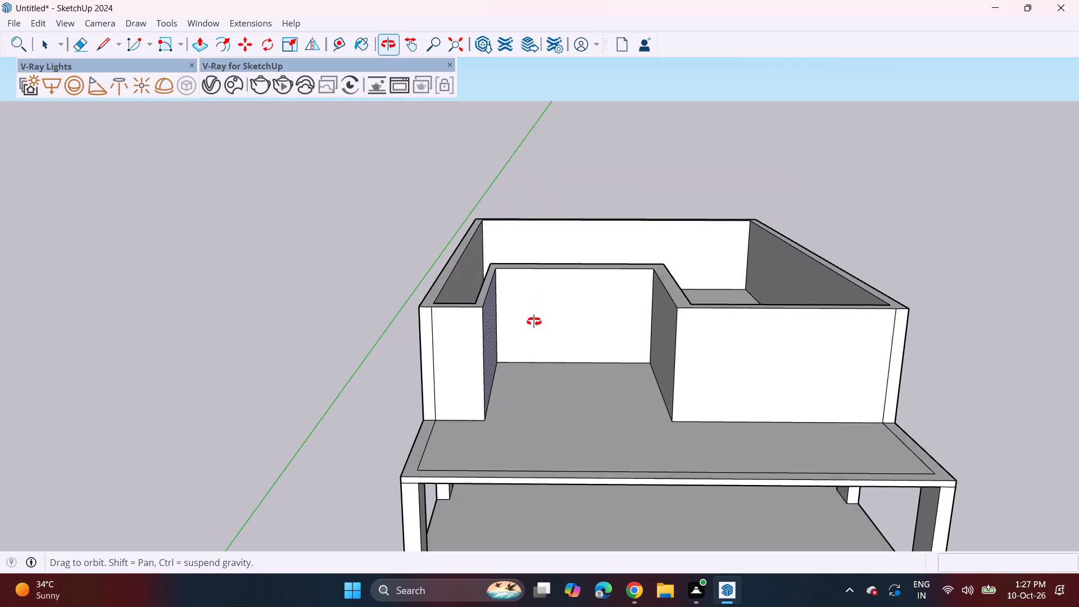
middle_click_drag(534, 321, 534, 323)
scroll(491, 352, "up", 3)
left_click(493, 350)
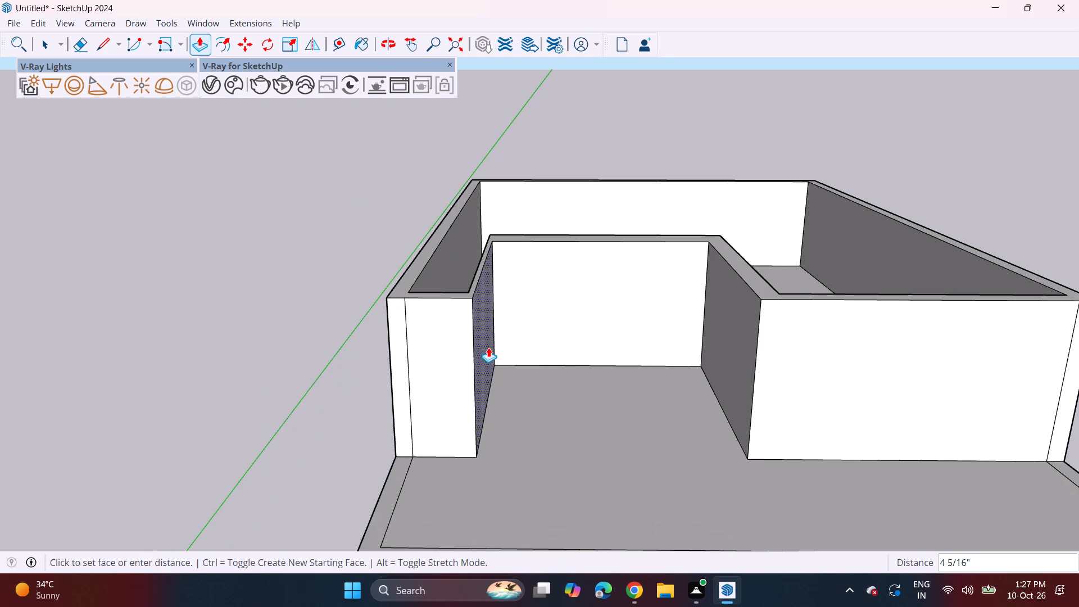
left_click(486, 347)
Push/Pull the same recess side face about 2' toward the outer wall, and again by about 1 3/4".
middle_click_drag(545, 371, 536, 290)
scroll(536, 316, "up", 1)
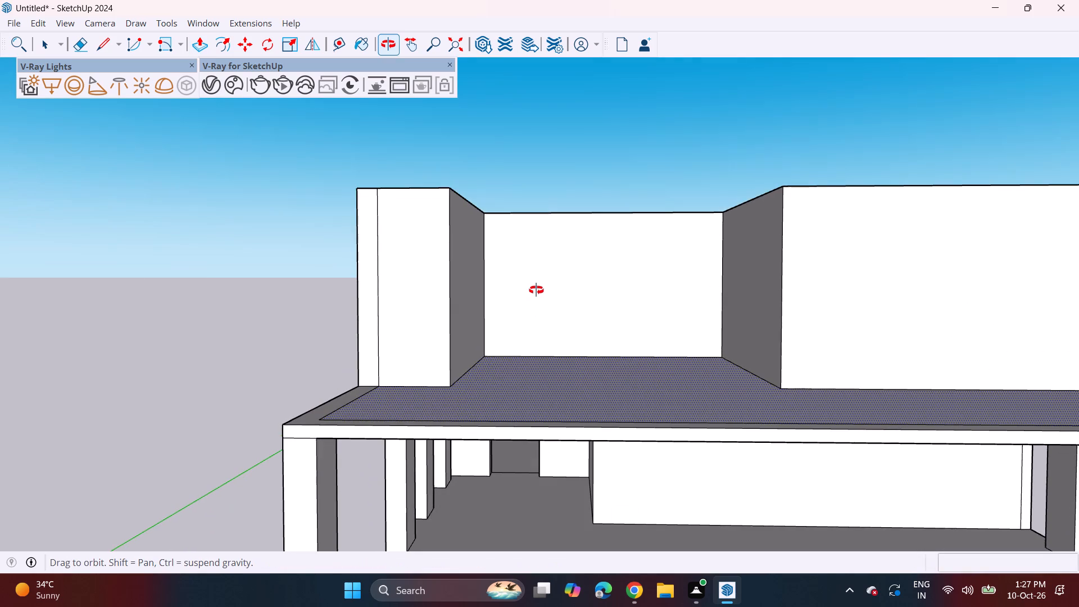
middle_click_drag(536, 290, 522, 317)
scroll(530, 303, "down", 2)
middle_click_drag(577, 346, 484, 363, "shift")
middle_click_drag(489, 346, 508, 304)
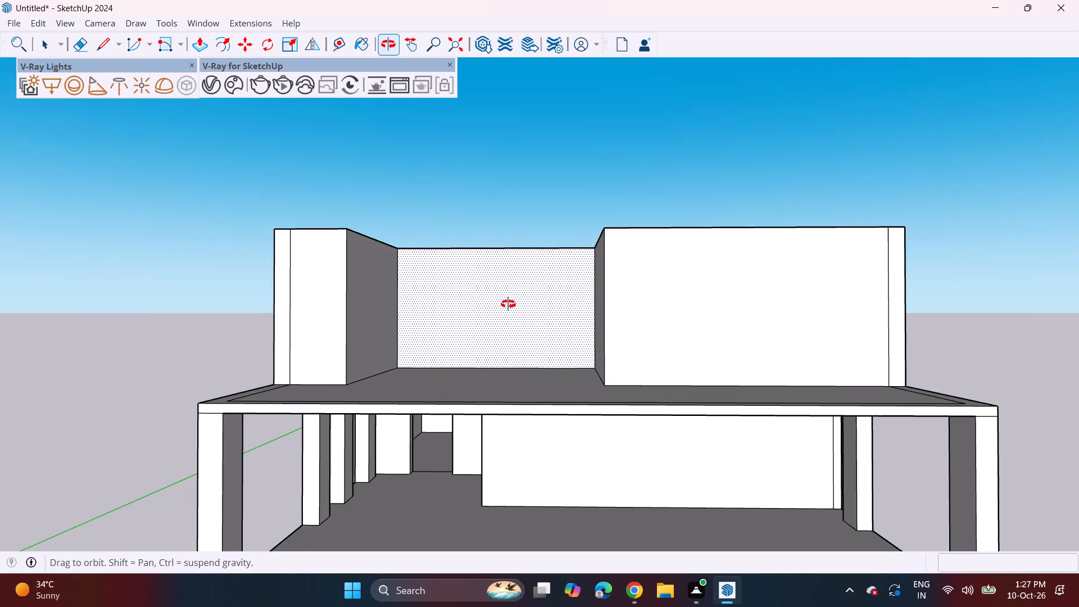
middle_click_drag(508, 304, 536, 384)
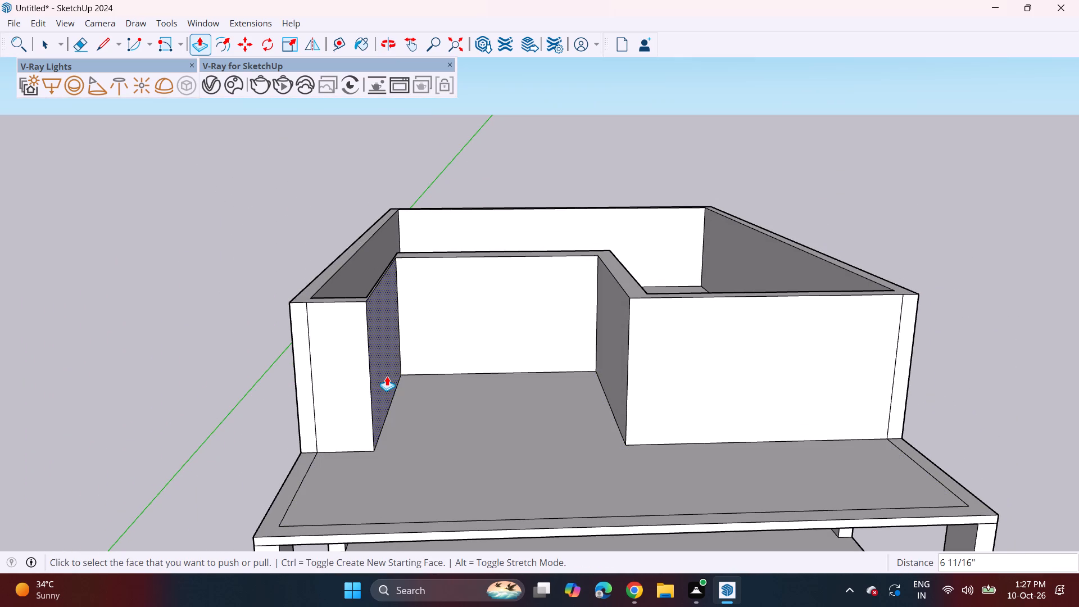
left_click(387, 376)
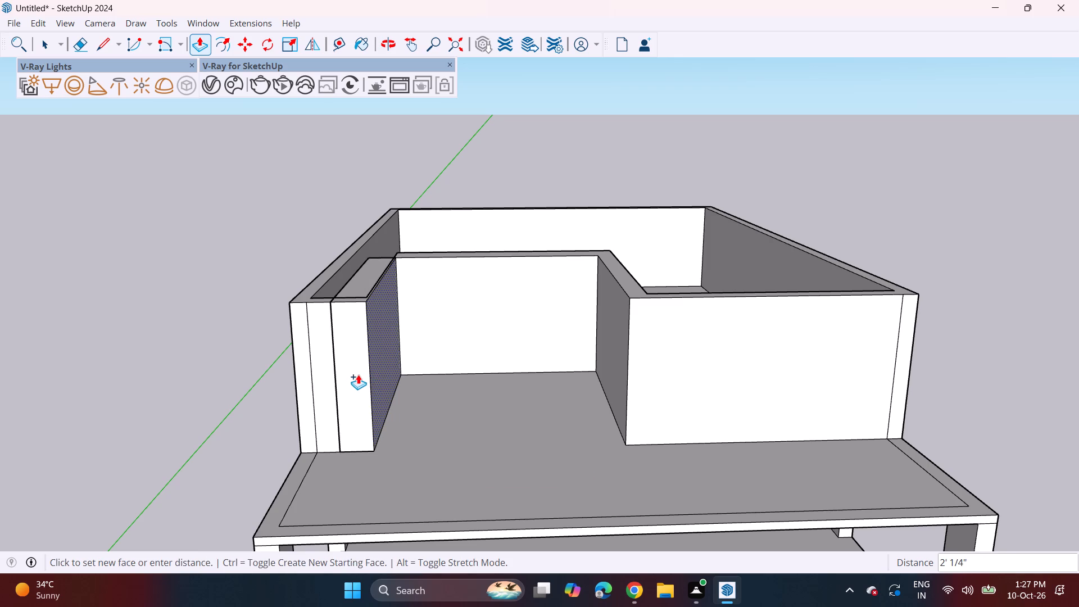
left_click(358, 374)
left_click(391, 364)
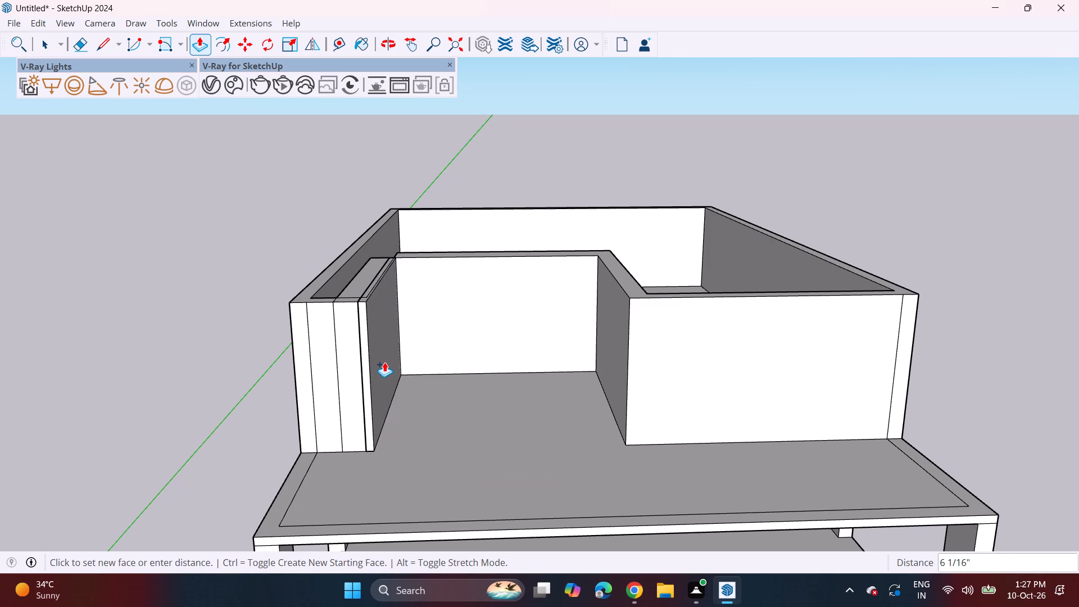
left_click(376, 358)
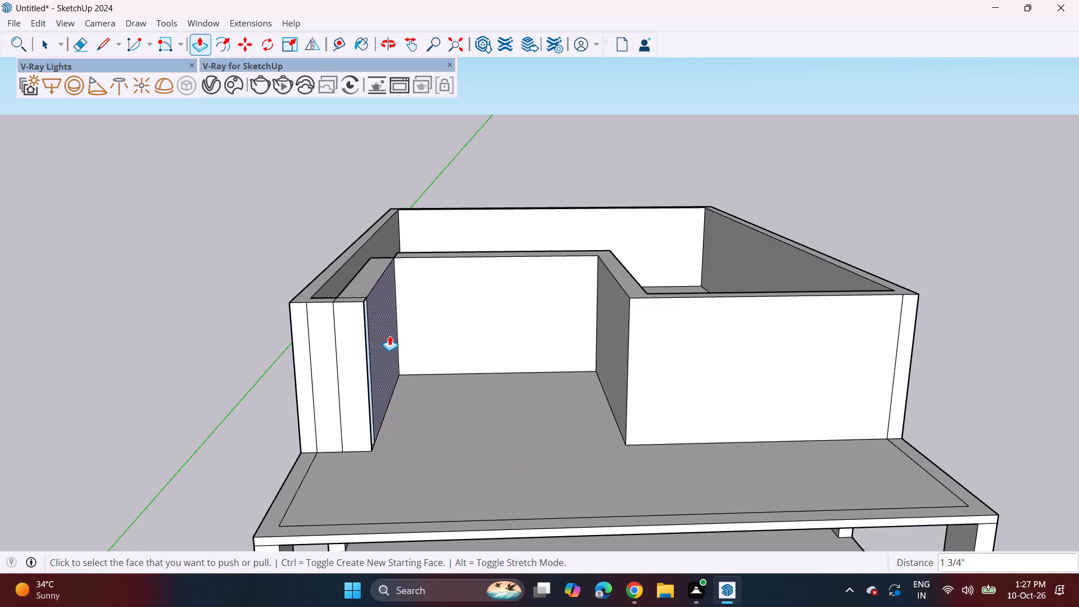
Erase the top, vertical and floor edges of the thick side block in the recess, leaving the narrow front stub.
scroll(389, 336, "up", 2)
middle_click_drag(389, 336, 312, 390)
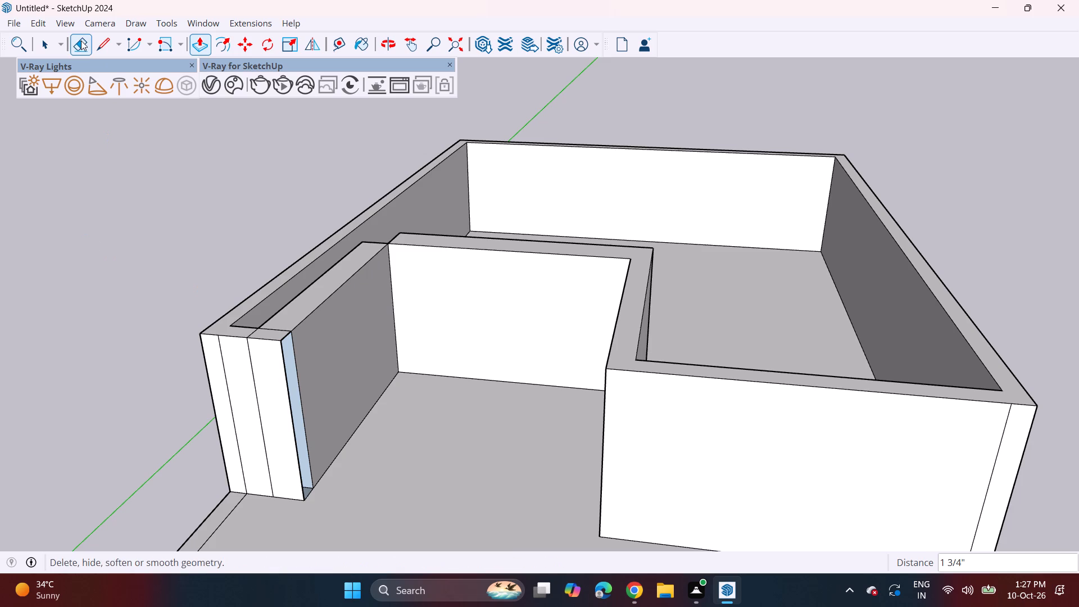
left_click(81, 40)
left_click(332, 291)
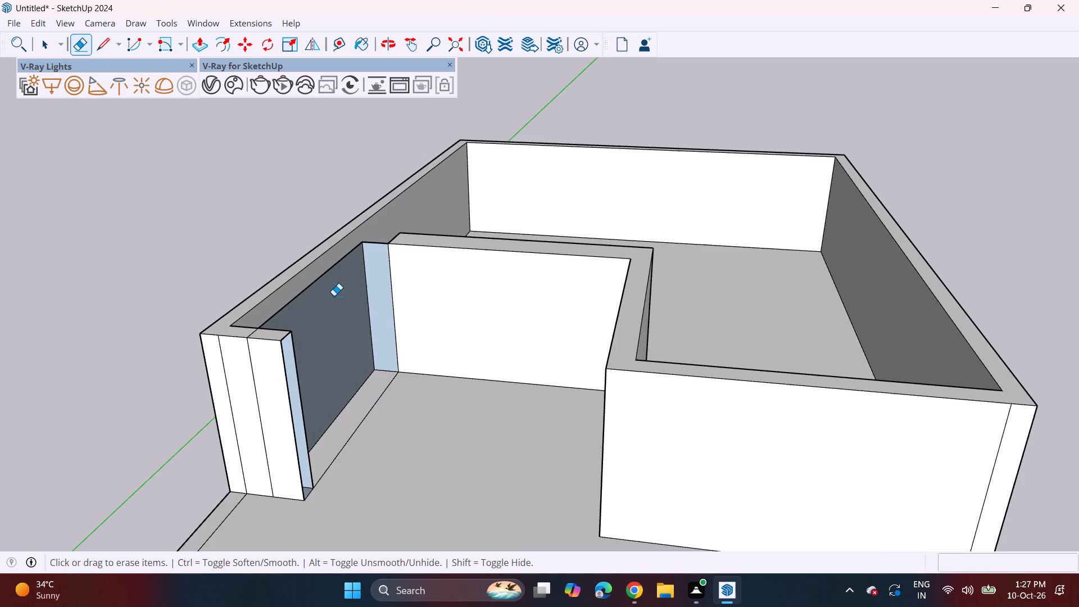
middle_click_drag(359, 284, 423, 325)
left_click(379, 270)
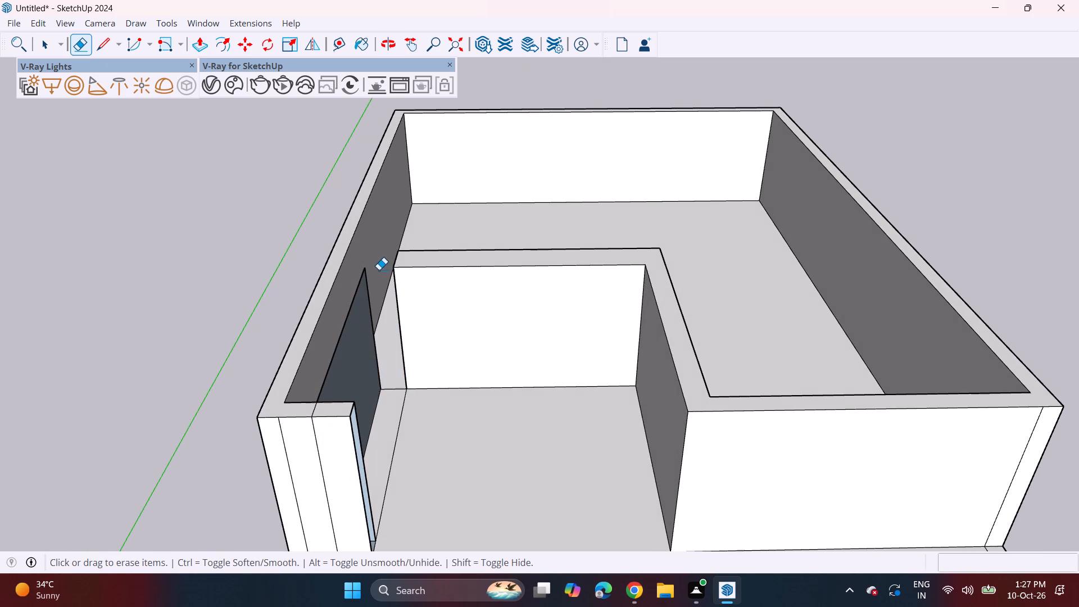
left_click(352, 306)
left_click(374, 351)
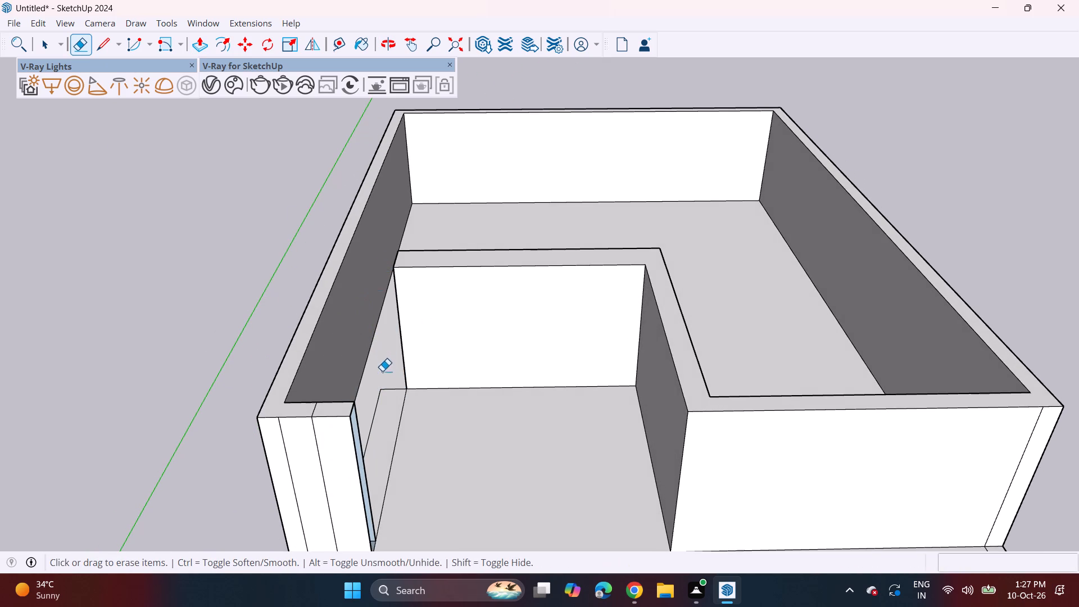
left_click(384, 390)
left_click(378, 410)
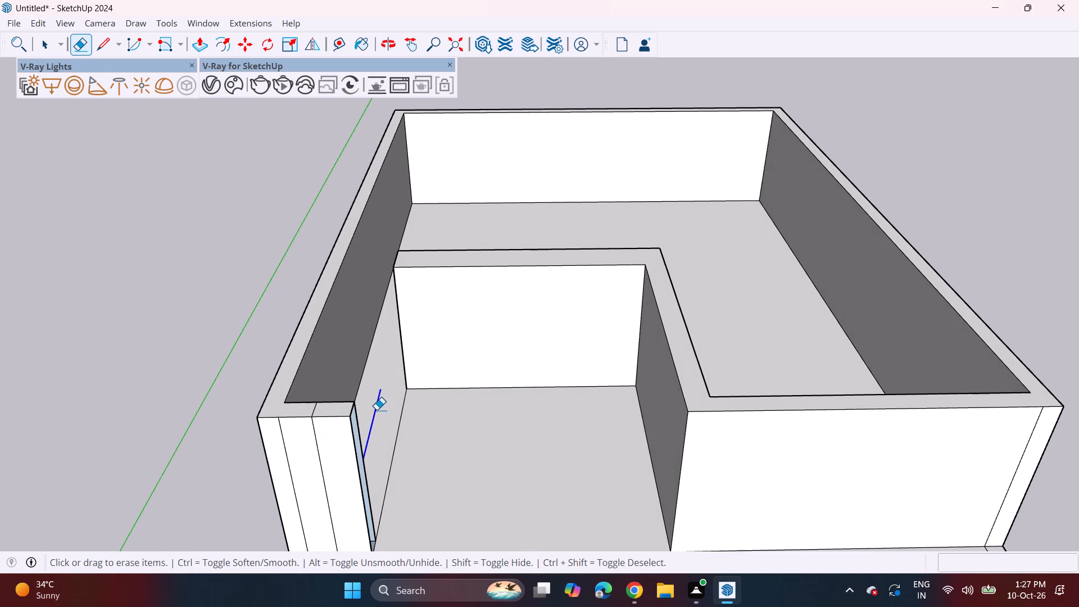
left_click(319, 460)
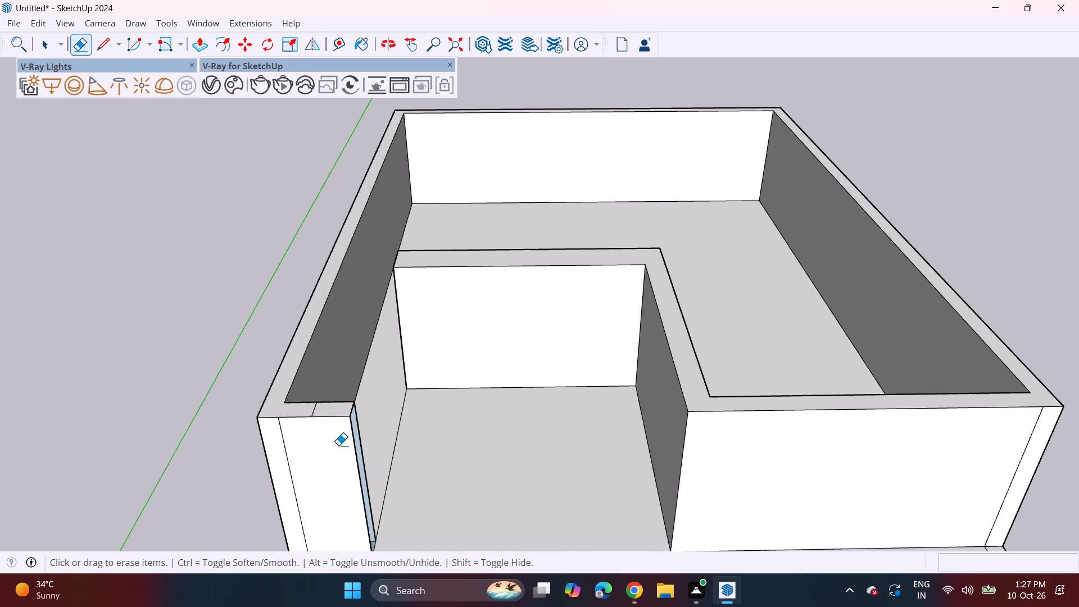
key("ctrl+z")
Erase the extra dividing lines on the narrow front stub and the leftover floor line running to the recess back wall.
middle_click_drag(353, 409, 386, 422)
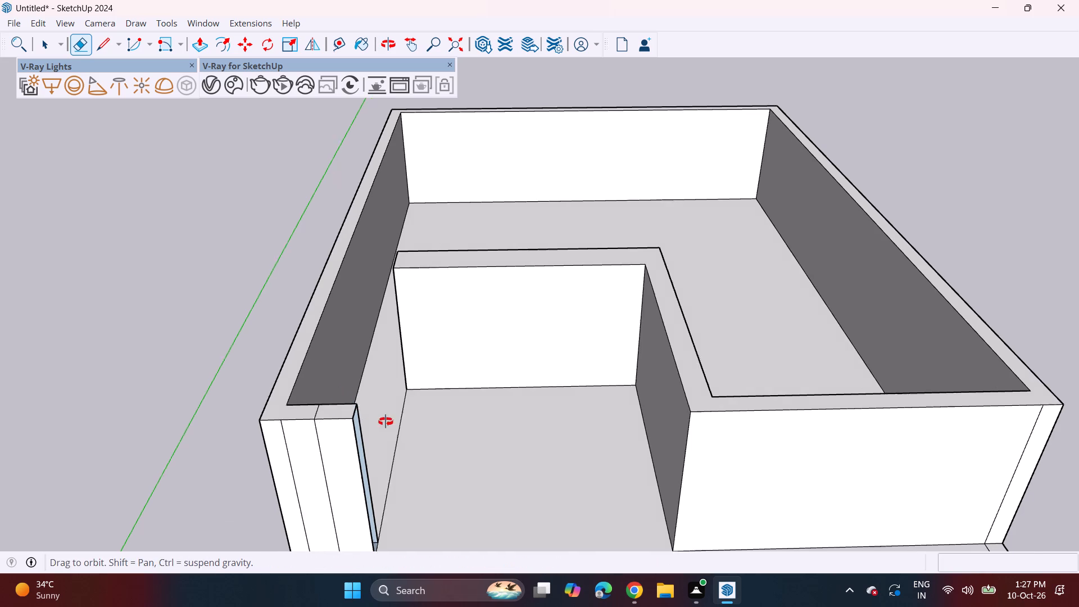
middle_click_drag(386, 422, 388, 422)
left_click_drag(373, 424, 373, 451)
left_click_drag(386, 436, 391, 442)
middle_click_drag(401, 445, 361, 395)
left_click_drag(347, 501, 344, 534)
left_click_drag(358, 492, 362, 503)
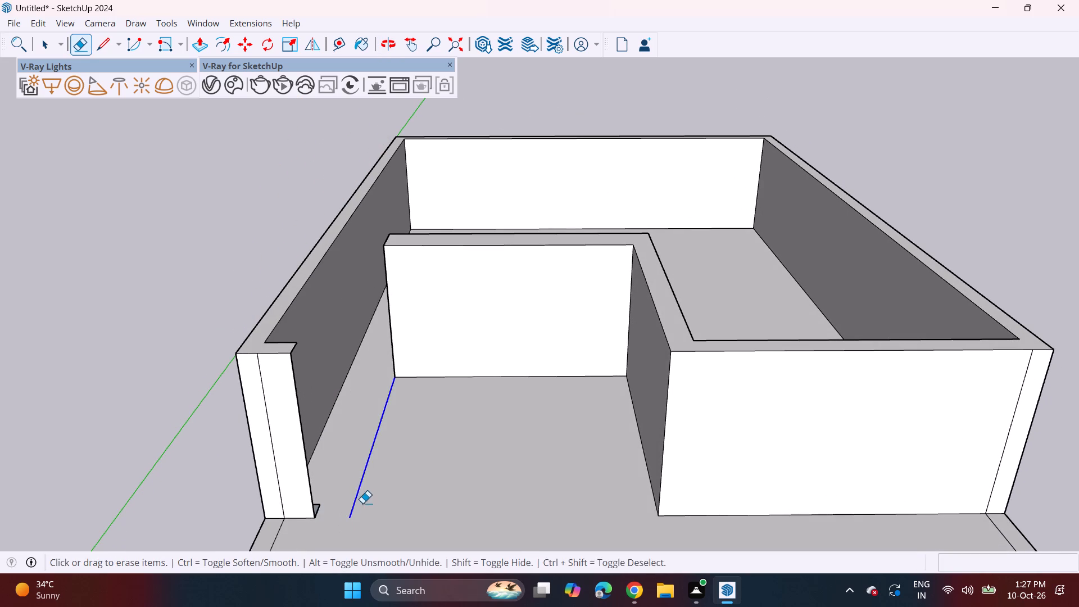
left_click_drag(362, 503, 364, 504)
Push/Pull the back face of the narrow front stub about 17' 9" along the outer wall to the recess back wall.
middle_click_drag(380, 446, 114, 480)
middle_click_drag(226, 311, 54, 302)
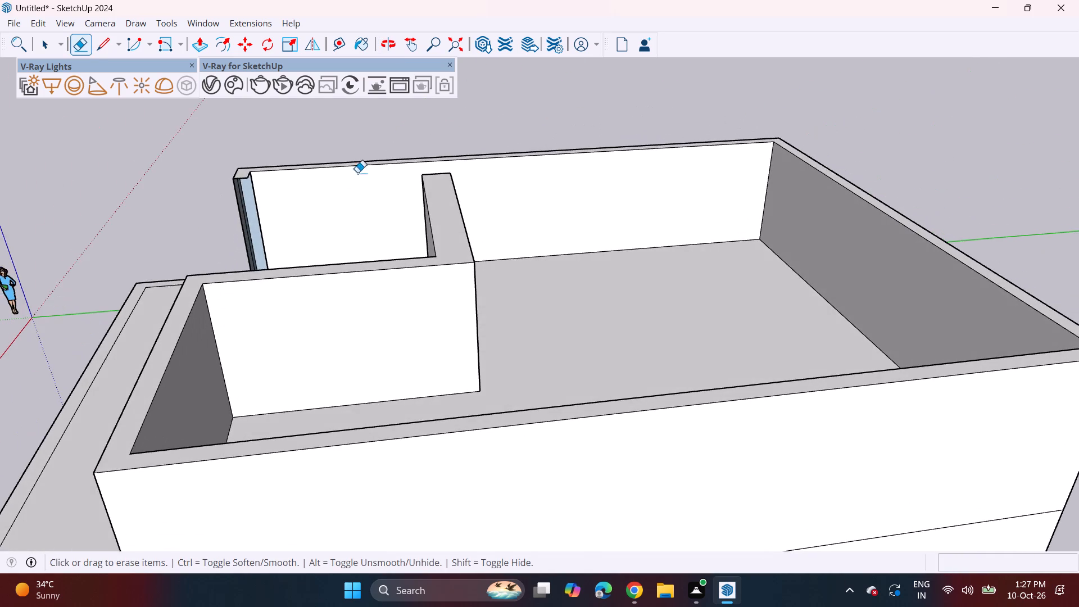
scroll(285, 202, "up", 4)
middle_click_drag(268, 215, 246, 320)
scroll(240, 280, "up", 2)
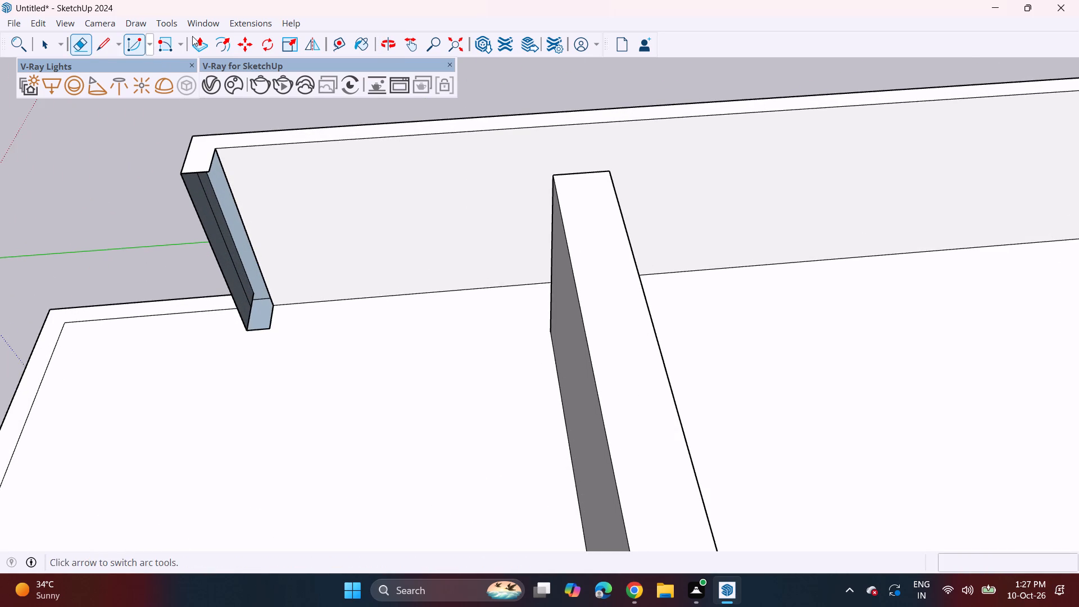
left_click(194, 48)
double_click(238, 234)
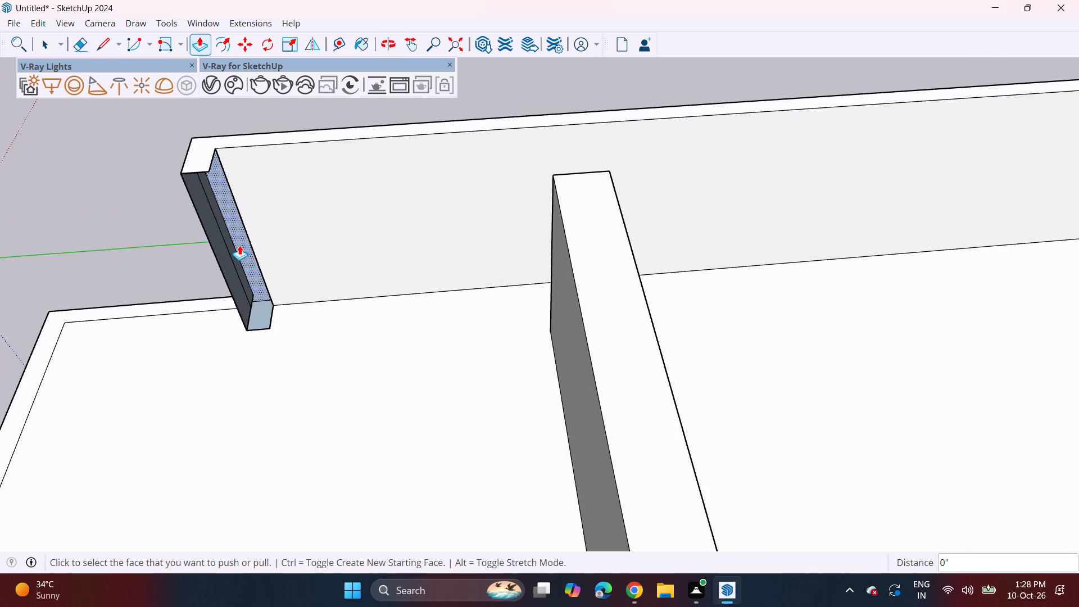
left_click(248, 250)
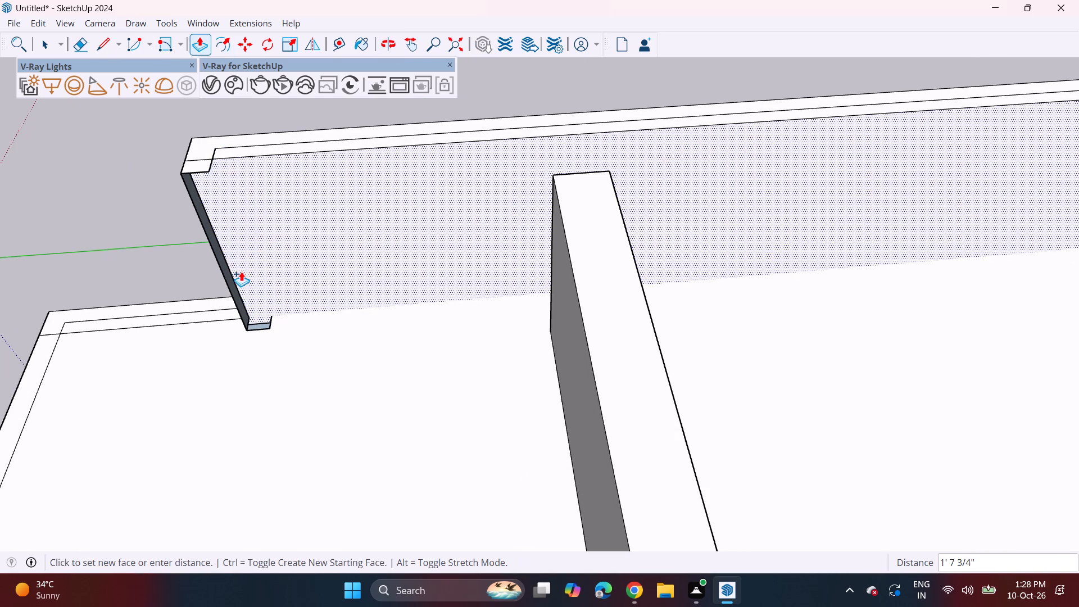
key("Escape")
middle_click_drag(262, 310, 217, 274)
left_click(247, 261)
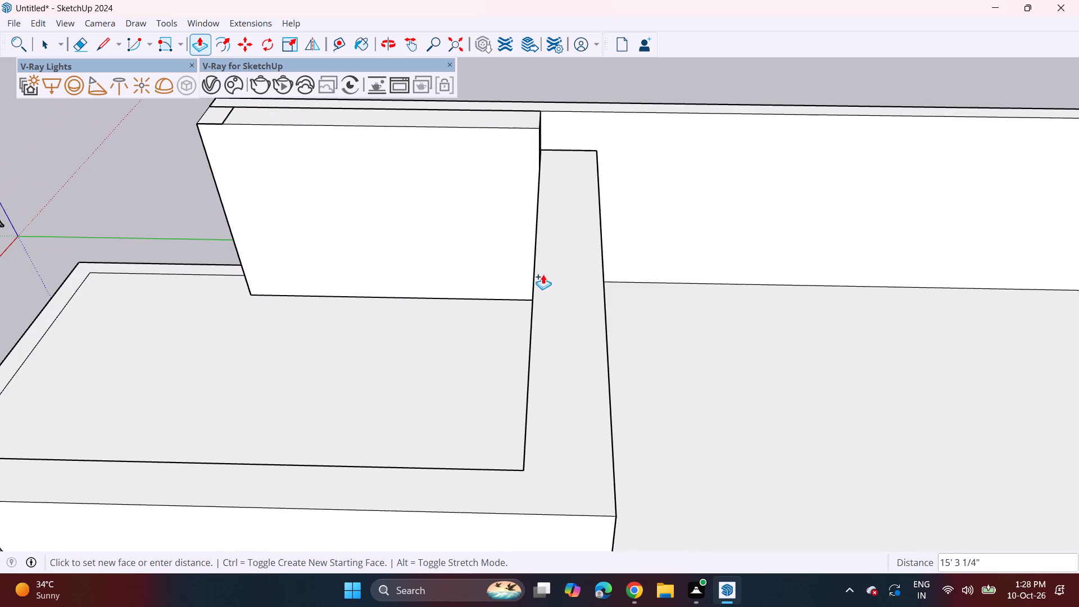
left_click(596, 164)
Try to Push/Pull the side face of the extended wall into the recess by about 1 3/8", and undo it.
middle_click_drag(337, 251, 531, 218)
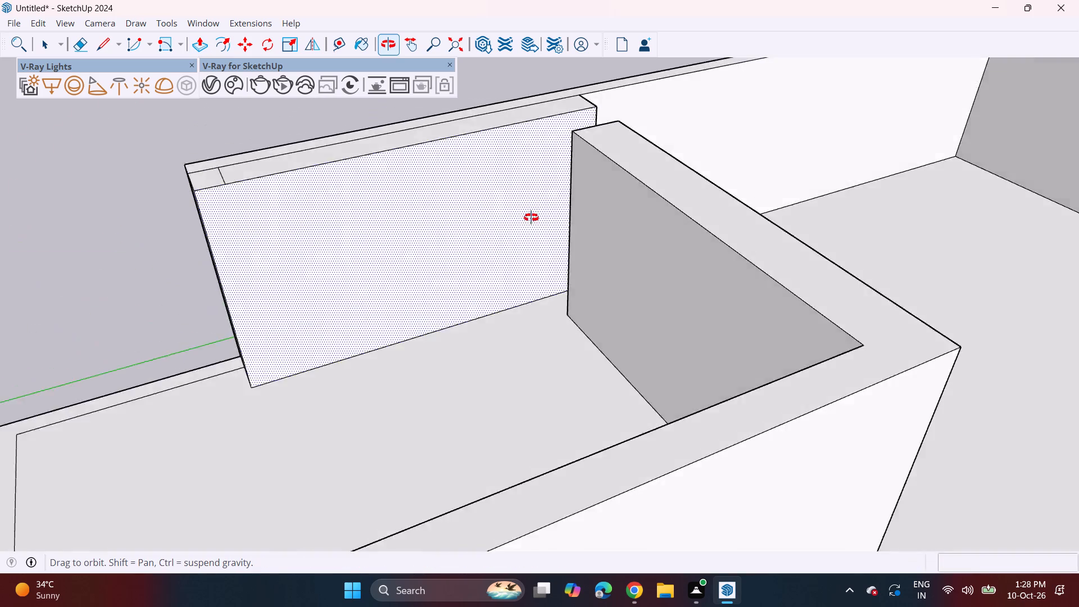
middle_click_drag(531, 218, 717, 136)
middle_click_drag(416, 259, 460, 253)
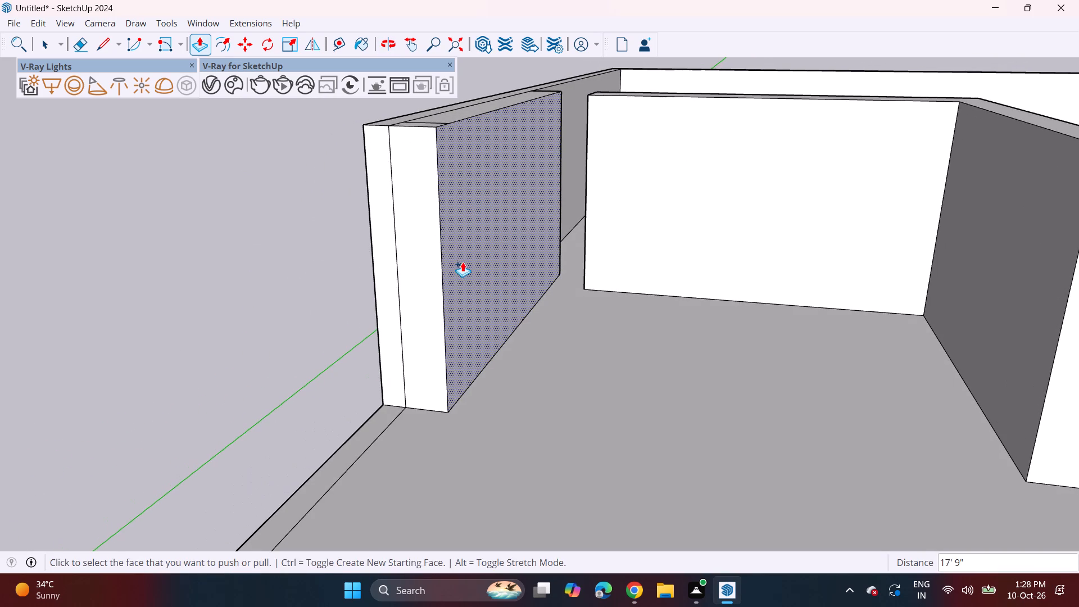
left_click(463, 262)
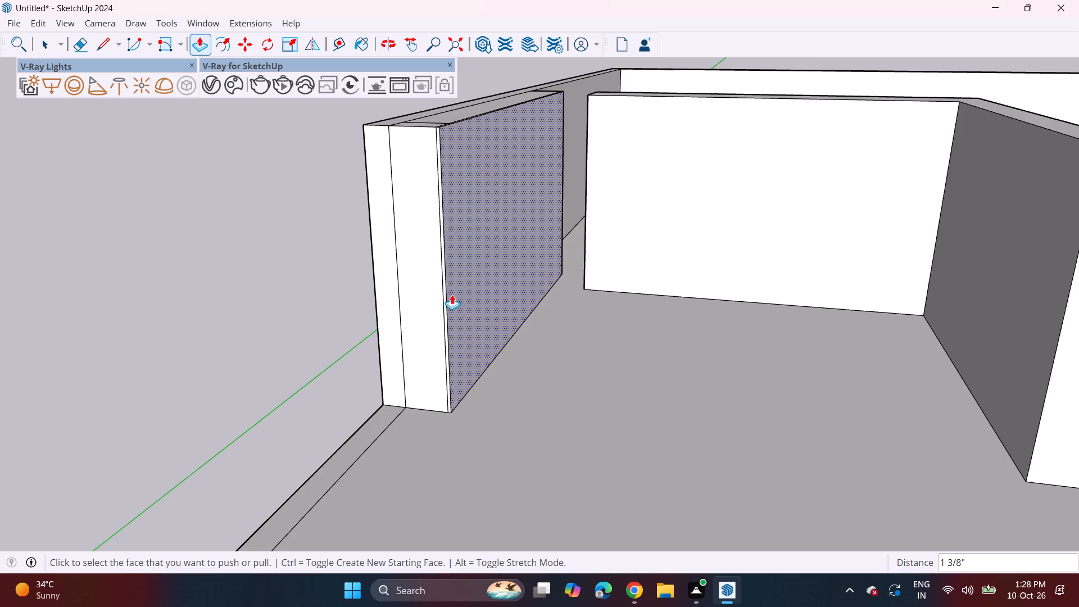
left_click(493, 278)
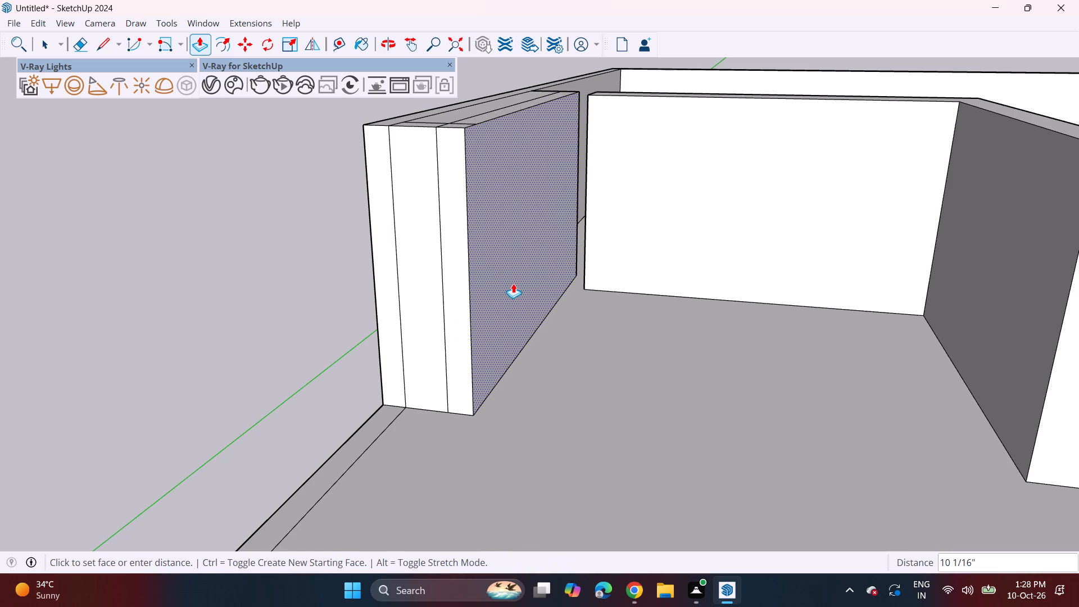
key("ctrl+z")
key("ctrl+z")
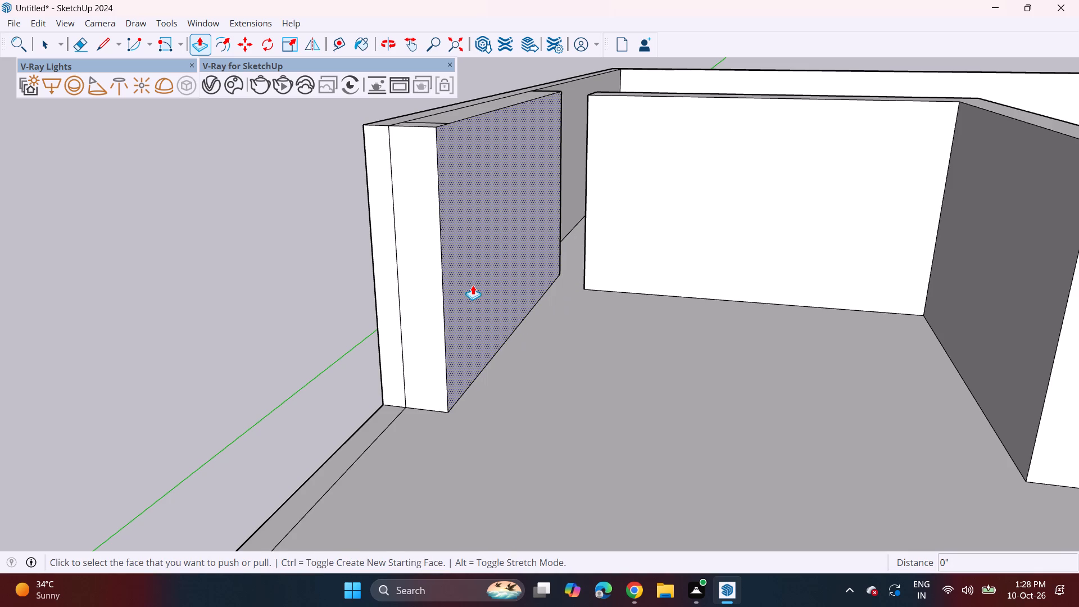
Push/Pull the extended wall's side face into the recess by about 11 9/16" and 11 11/16" to meet the back wall's end.
left_click(473, 285)
middle_click_drag(491, 239, 536, 201)
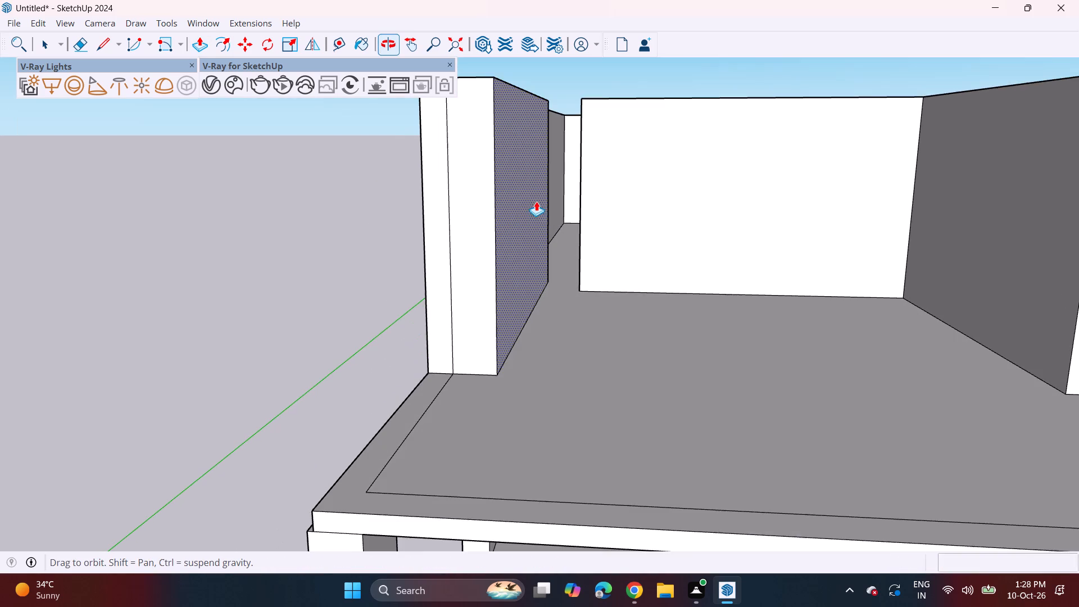
scroll(515, 239, "up", 3)
left_click(509, 253)
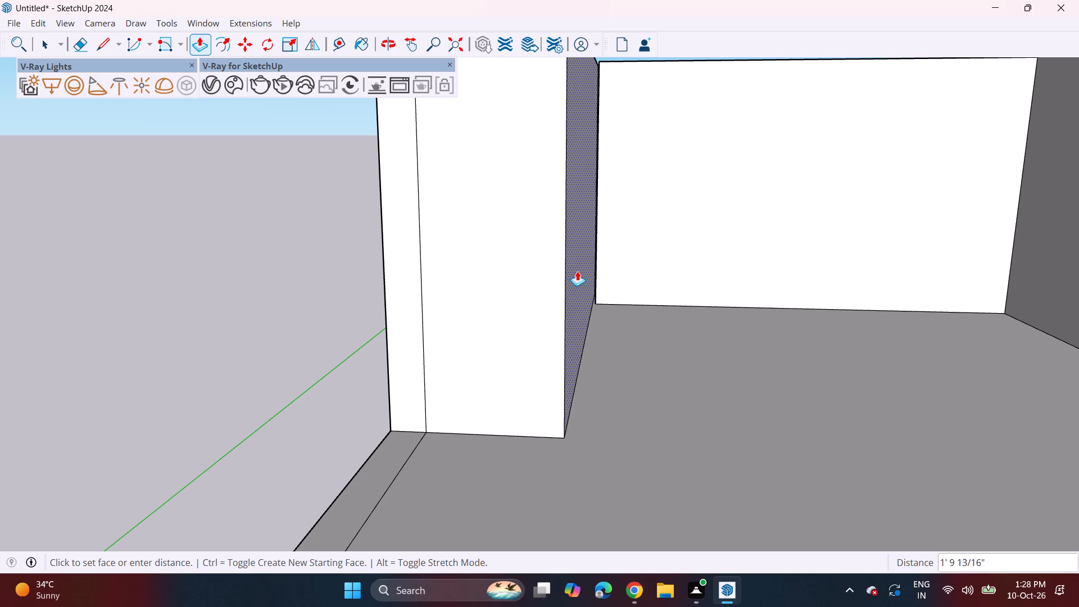
left_click(544, 283)
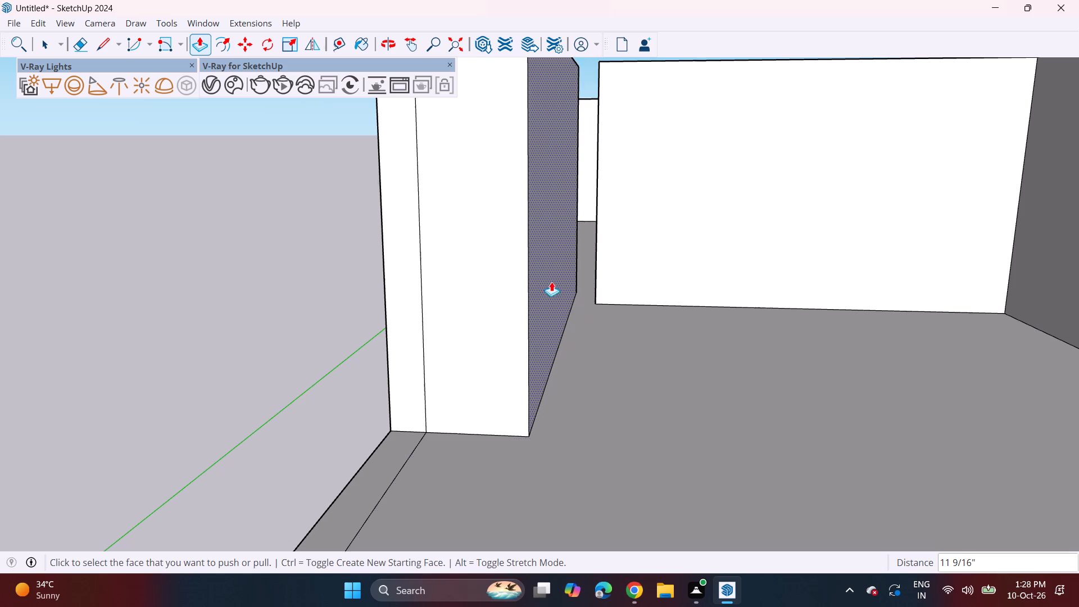
middle_click_drag(594, 211, 678, 382)
left_click(656, 224)
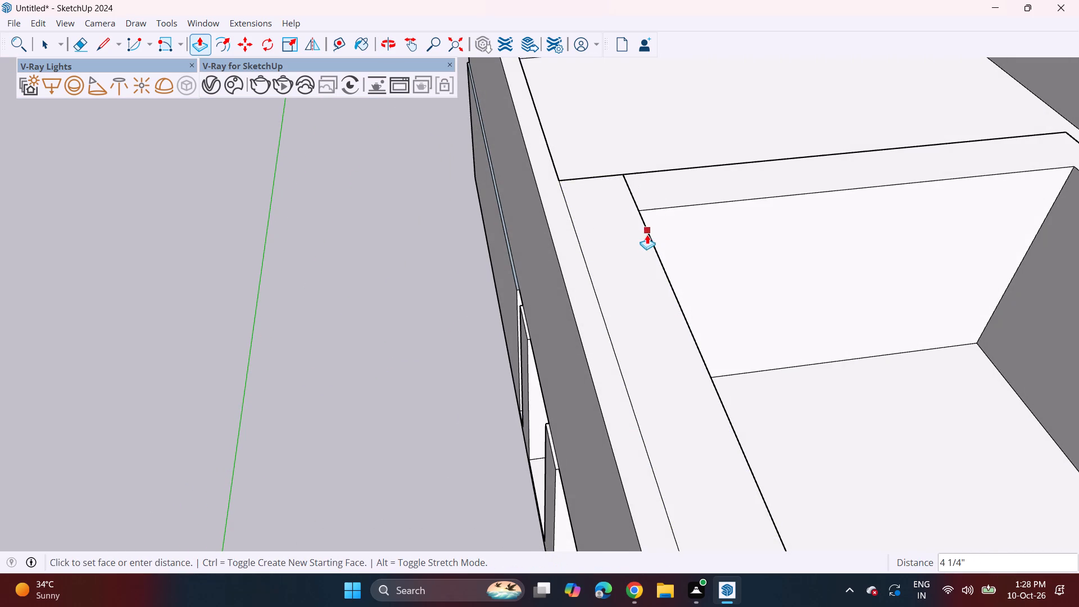
left_click(647, 242)
Erase the leftover cross line on the thickened wall's top and the vertical line on its front face.
middle_click_drag(674, 311, 642, 255)
scroll(606, 238, "down", 5)
middle_click_drag(638, 407, 597, 366)
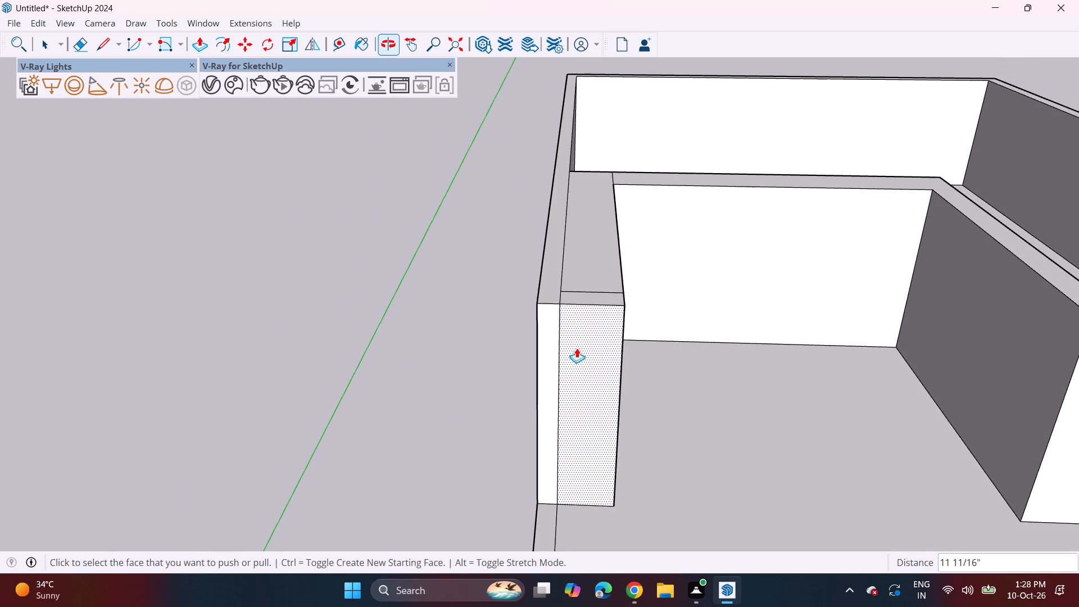
left_click(88, 47)
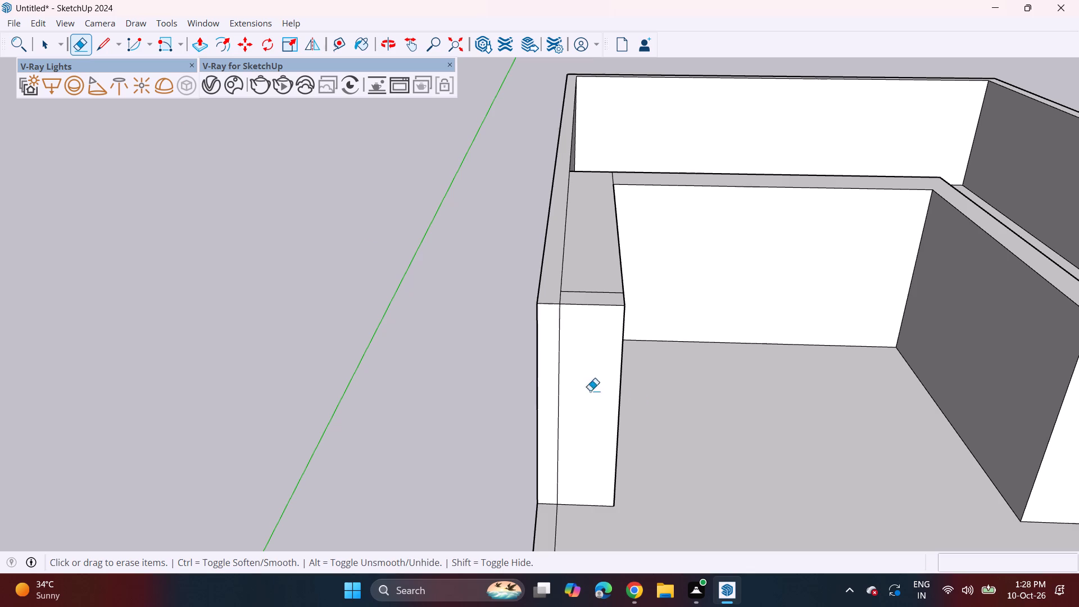
left_click(588, 291)
middle_click_drag(575, 371, 566, 319)
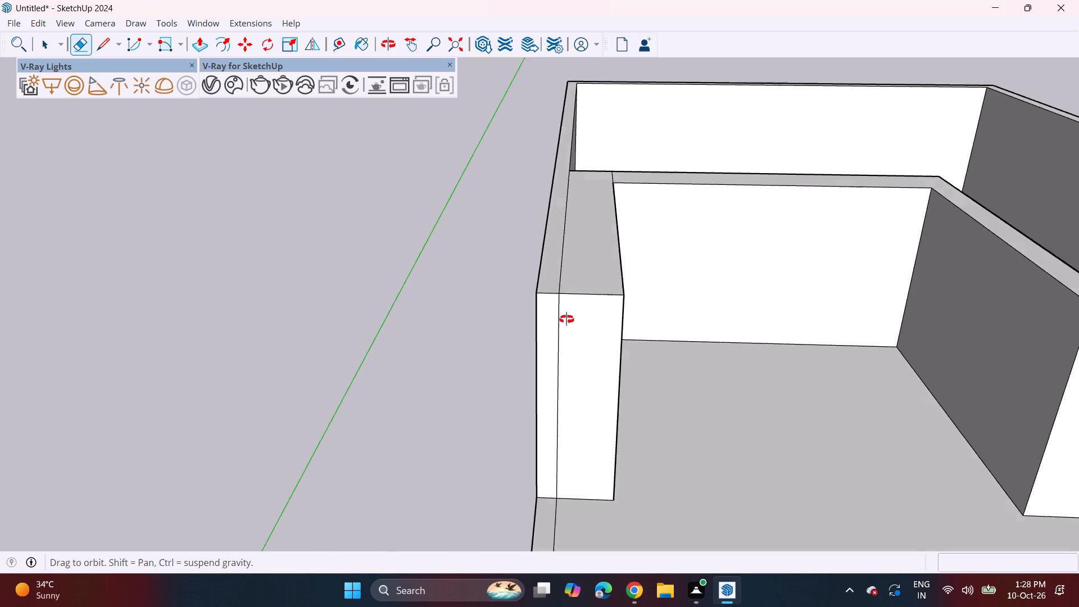
middle_click_drag(566, 319, 560, 293)
left_click(537, 308)
left_click_drag(536, 316, 536, 322)
double_click(539, 321)
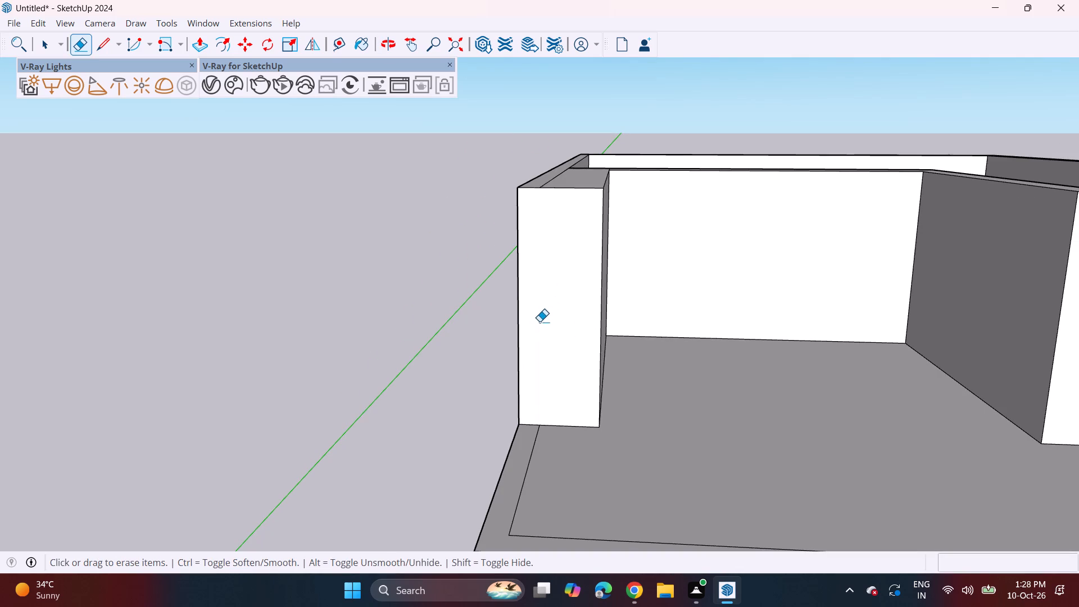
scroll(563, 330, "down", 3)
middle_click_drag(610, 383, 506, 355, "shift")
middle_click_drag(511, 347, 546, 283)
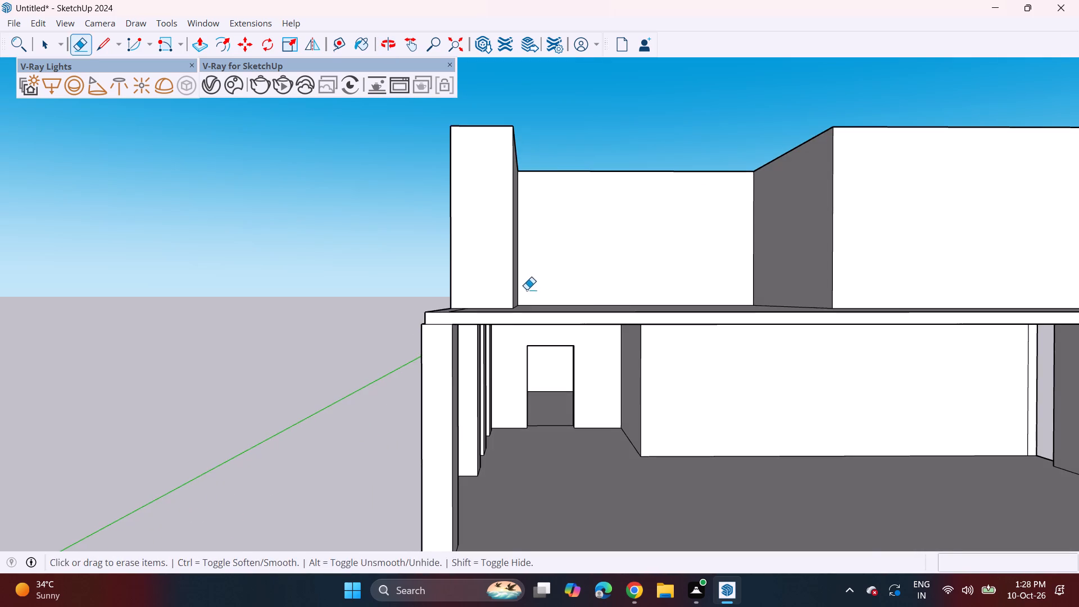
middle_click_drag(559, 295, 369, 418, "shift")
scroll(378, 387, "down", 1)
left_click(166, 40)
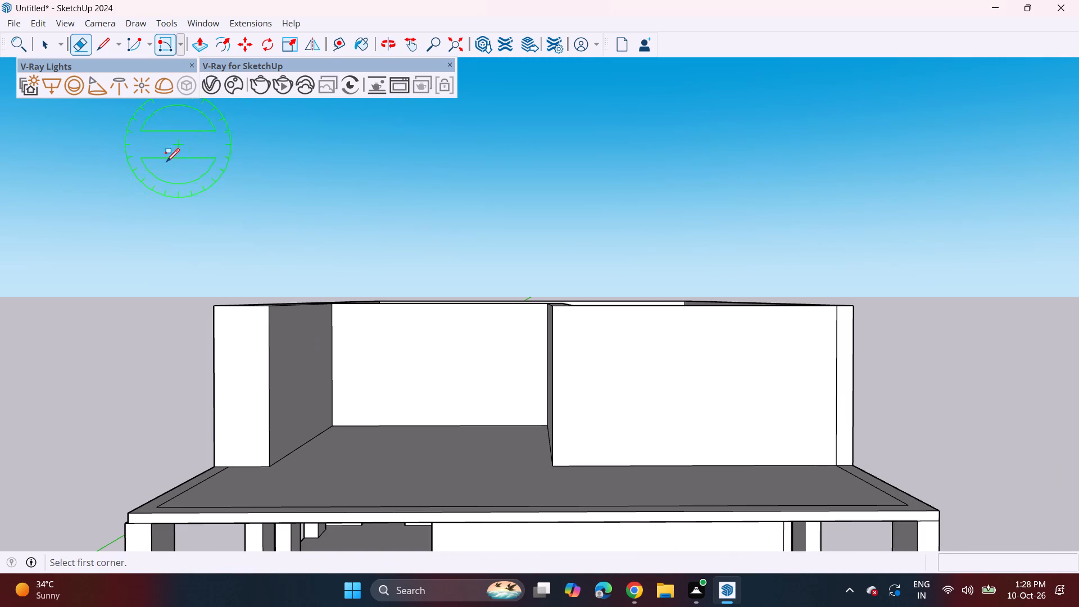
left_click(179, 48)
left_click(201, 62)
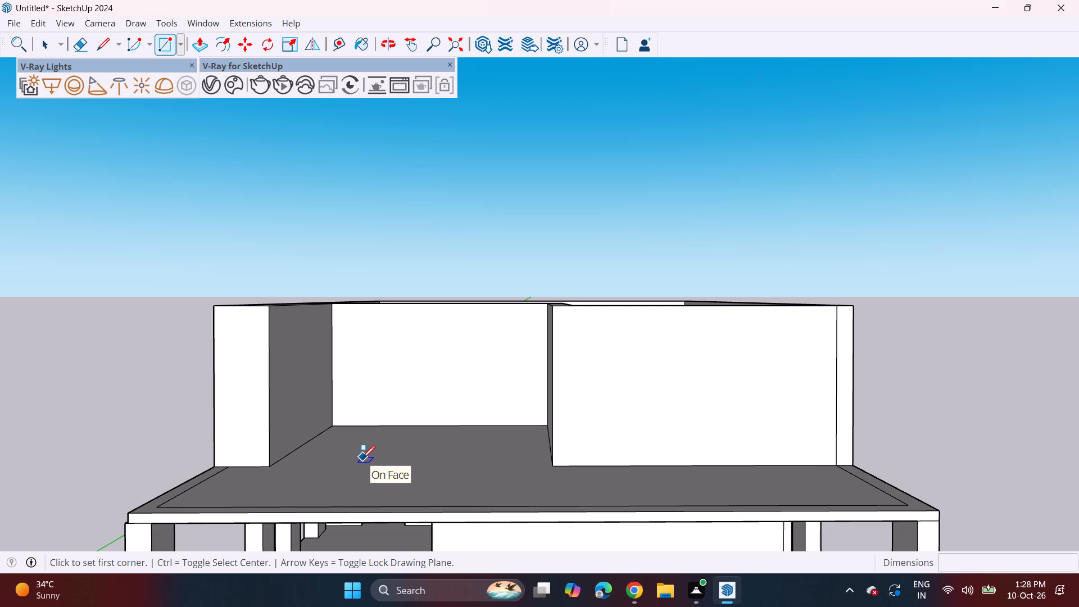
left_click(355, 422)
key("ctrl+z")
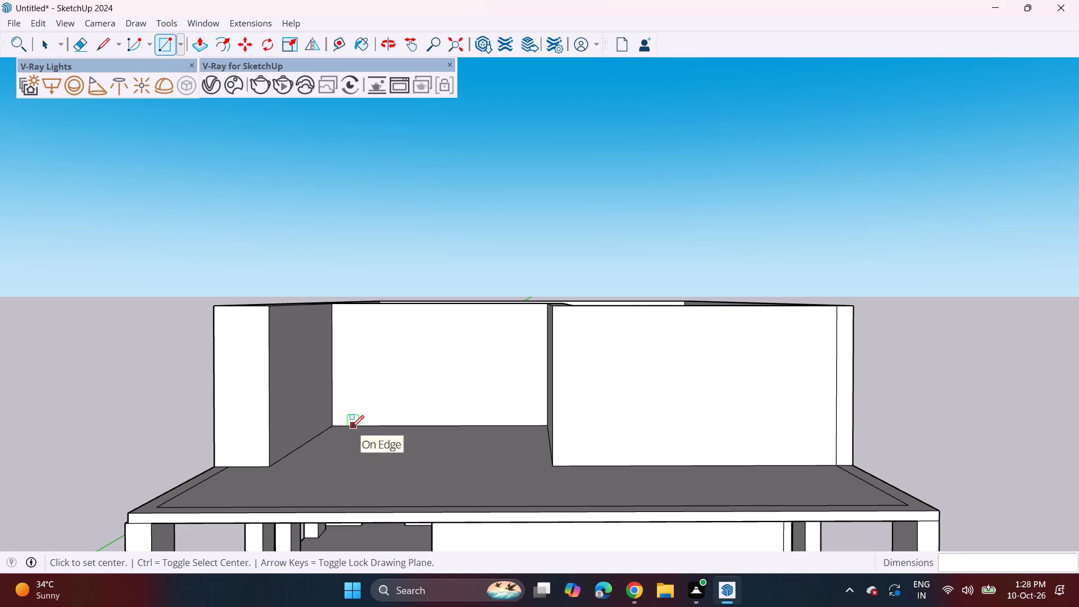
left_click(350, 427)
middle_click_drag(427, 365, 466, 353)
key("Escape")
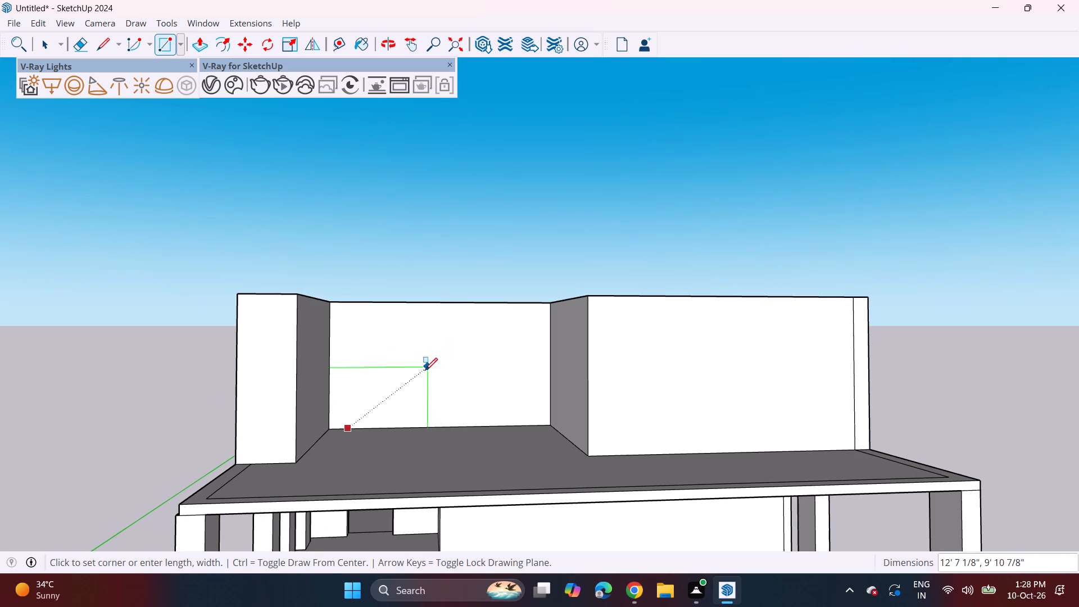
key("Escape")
Draw a rectangle about 13' 6 7/8" by 8' 10 1/16" on the upper recess back wall, rising from its floor edge.
left_click(176, 50)
left_click(184, 66)
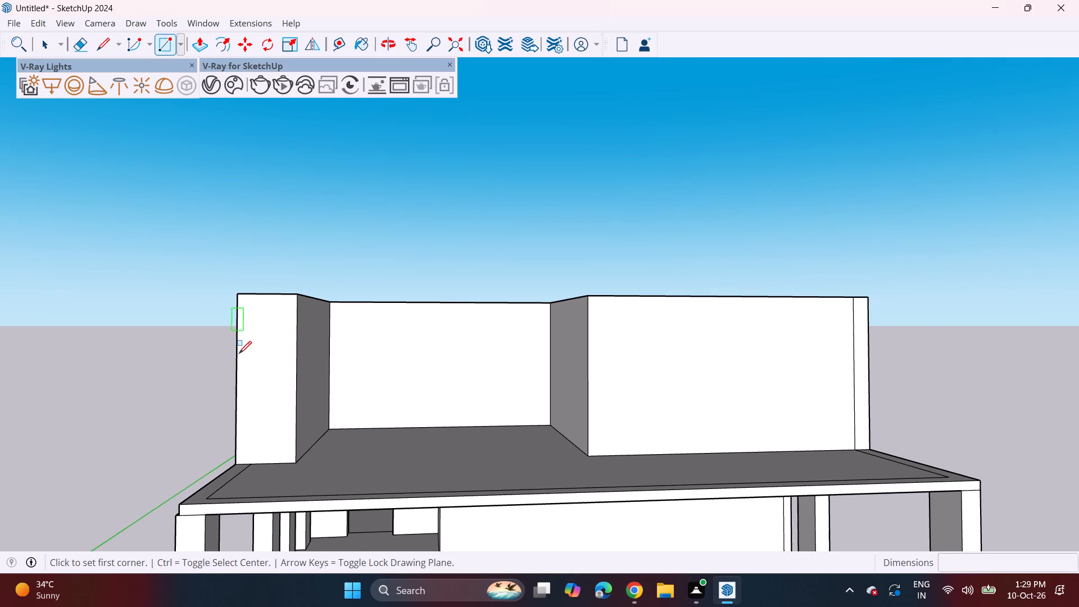
left_click(344, 428)
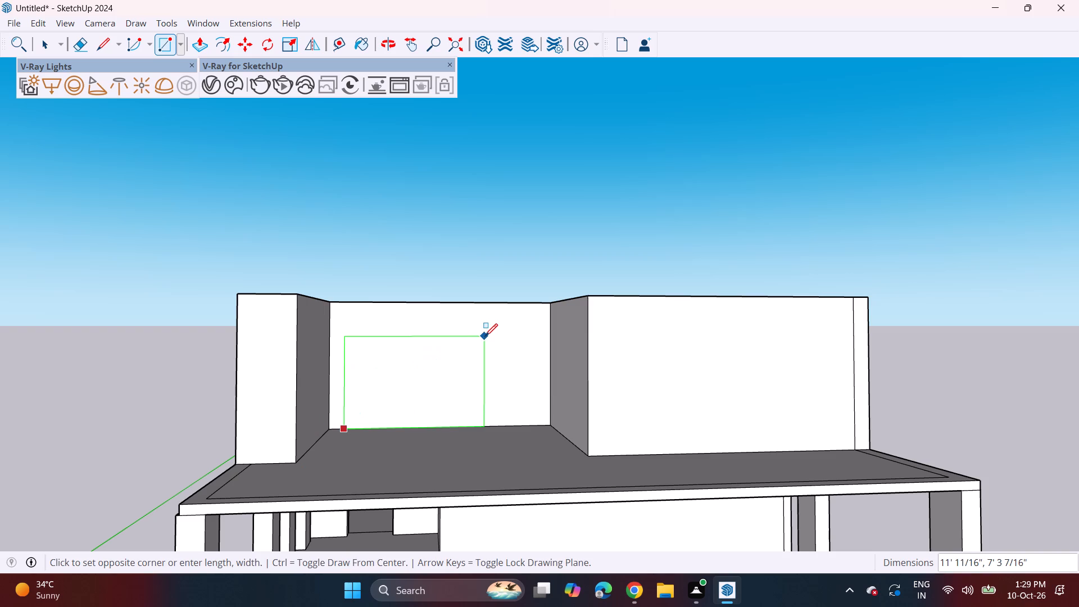
left_click(516, 317)
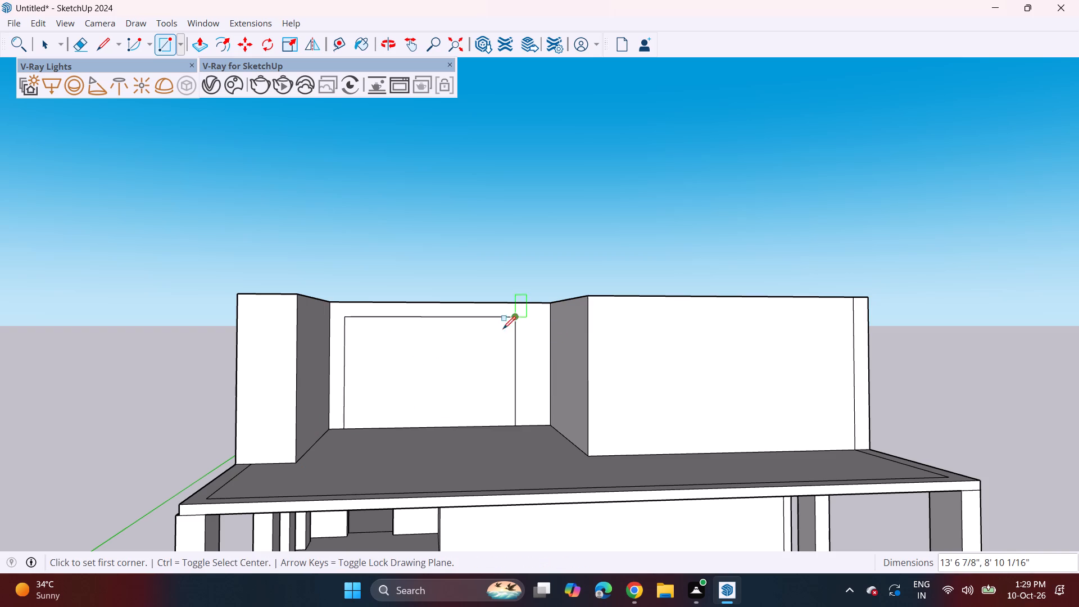
middle_click_drag(352, 402, 333, 415)
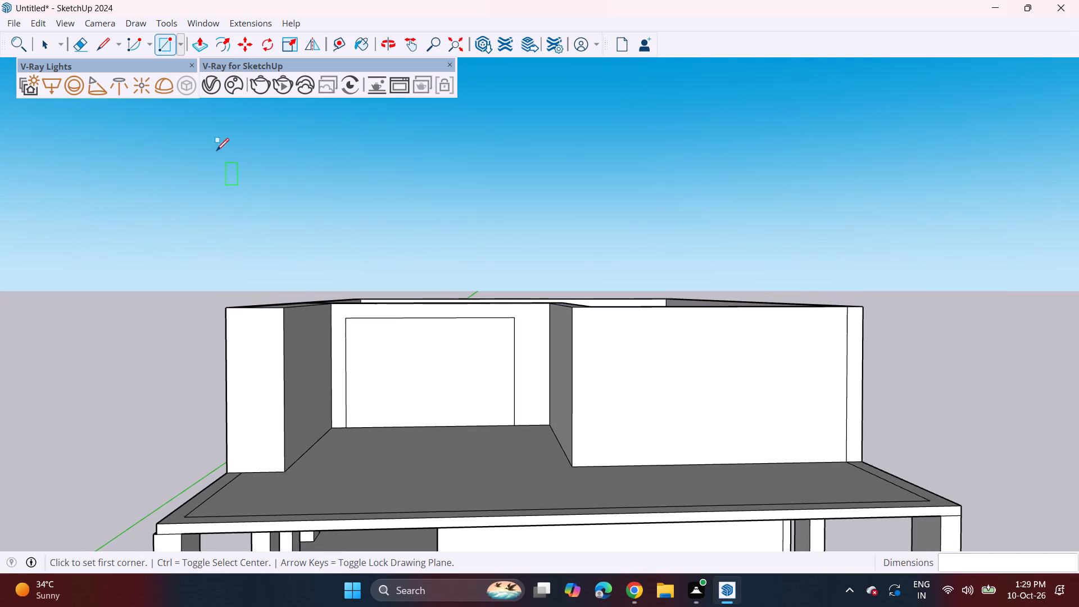
Undo the rectangle on the upper recess back wall and redraw it about 12' 8" by 8' 9", rising from the floor edge.
middle_click_drag(400, 229, 425, 286)
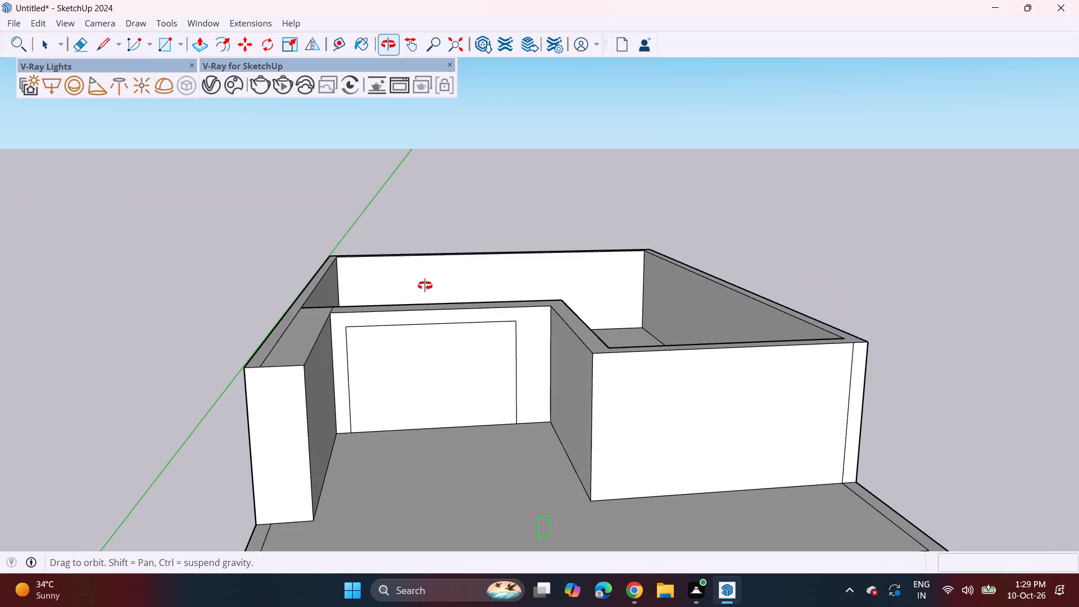
middle_click_drag(425, 286, 417, 244)
key("ctrl+z")
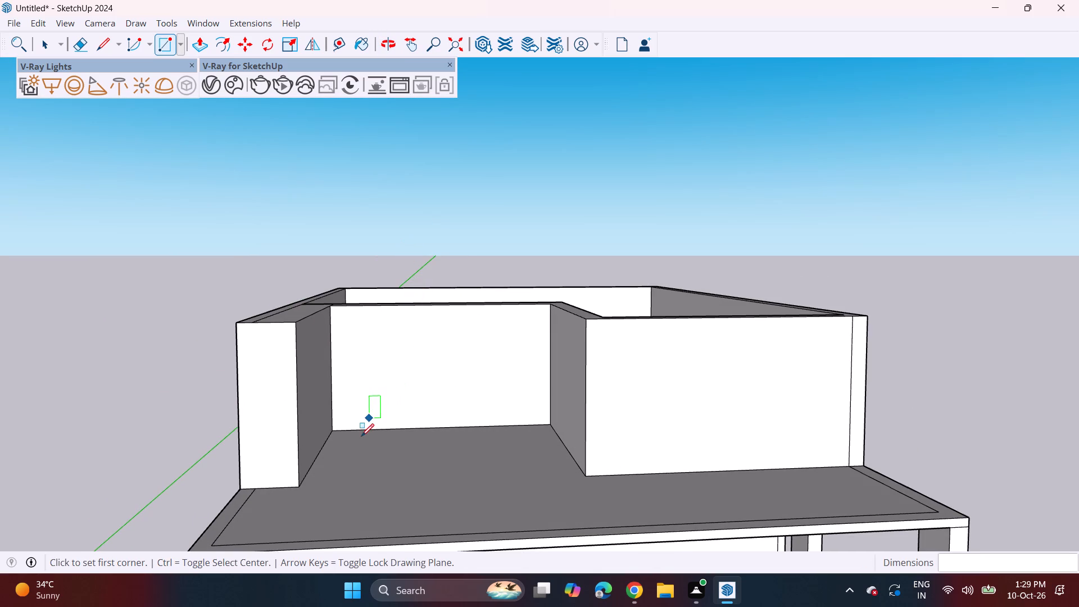
left_click_drag(356, 429, 362, 425)
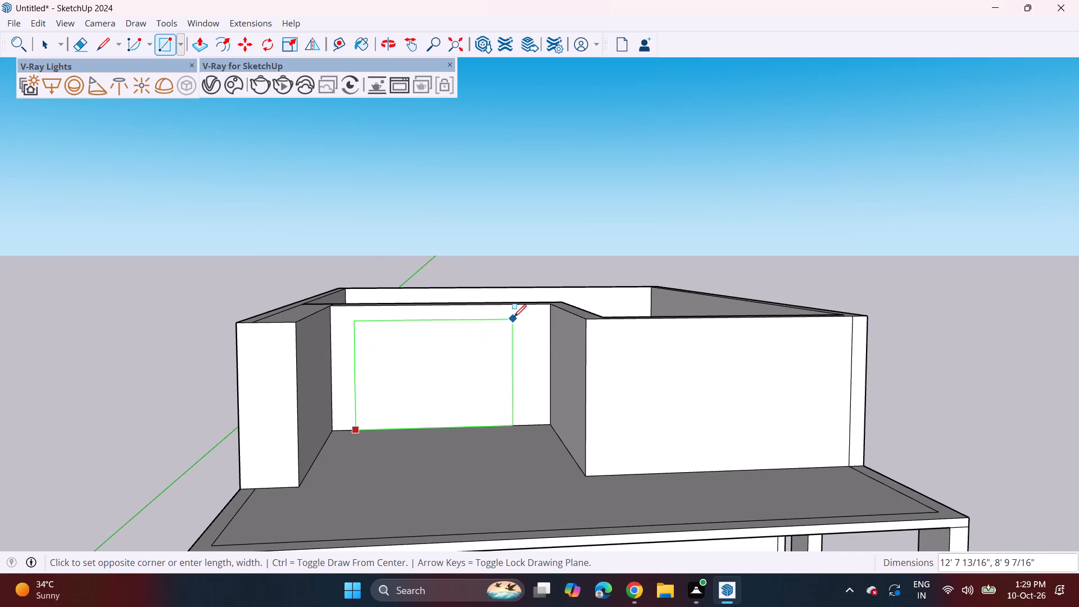
left_click(518, 319)
Push/Pull the recess back wall's rectangle through the wall by about 2' 4 7/16" to cut an opening.
middle_click_drag(480, 302, 420, 382)
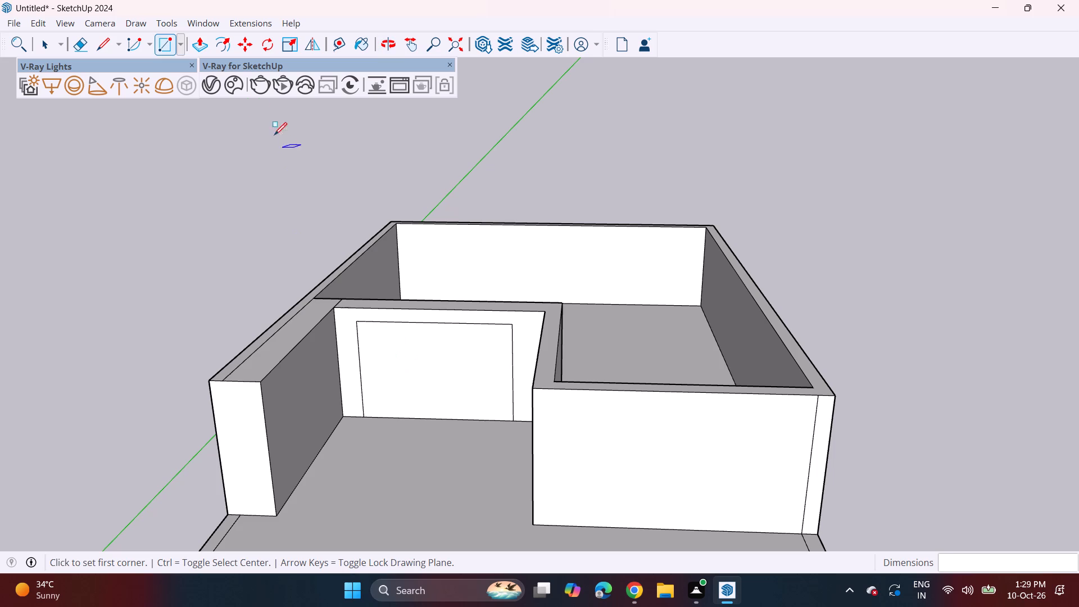
left_click_drag(200, 36, 205, 35)
left_click(404, 355)
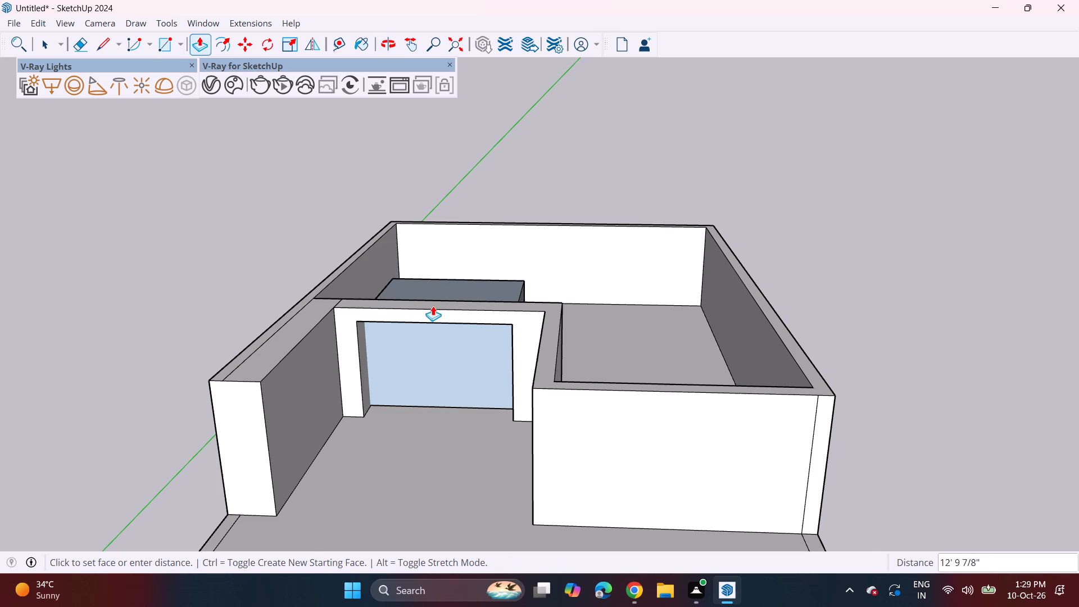
left_click(447, 300)
Draw a square about 8' 10 1/16" by 8' 10 1/16" on the upper front wall beside the recess, rising from its floor edge.
middle_click_drag(418, 400, 451, 321)
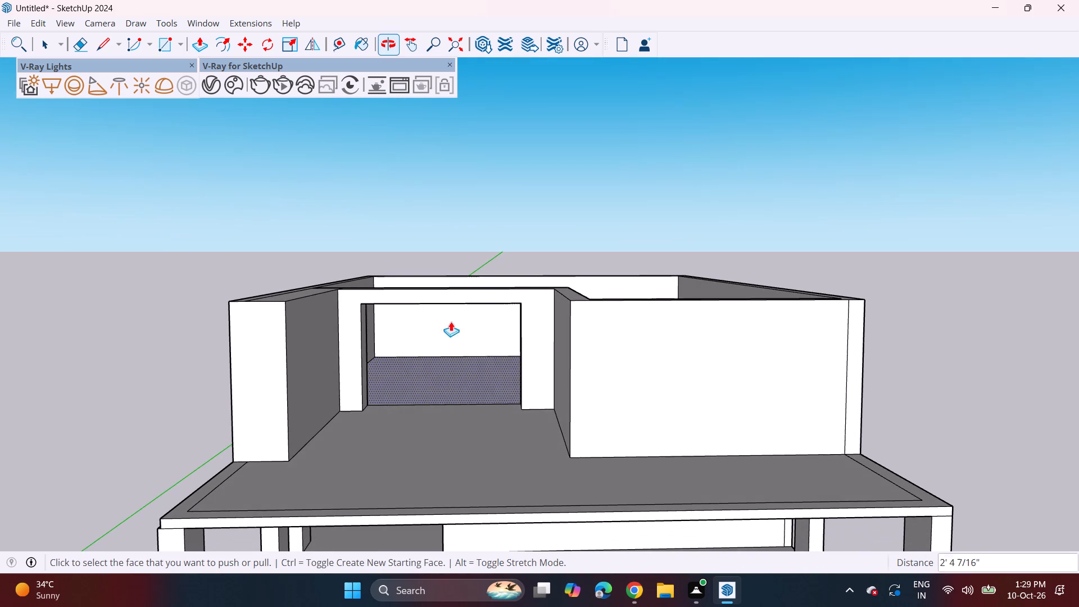
middle_click_drag(469, 400, 292, 400, "shift")
middle_click_drag(283, 430, 291, 409)
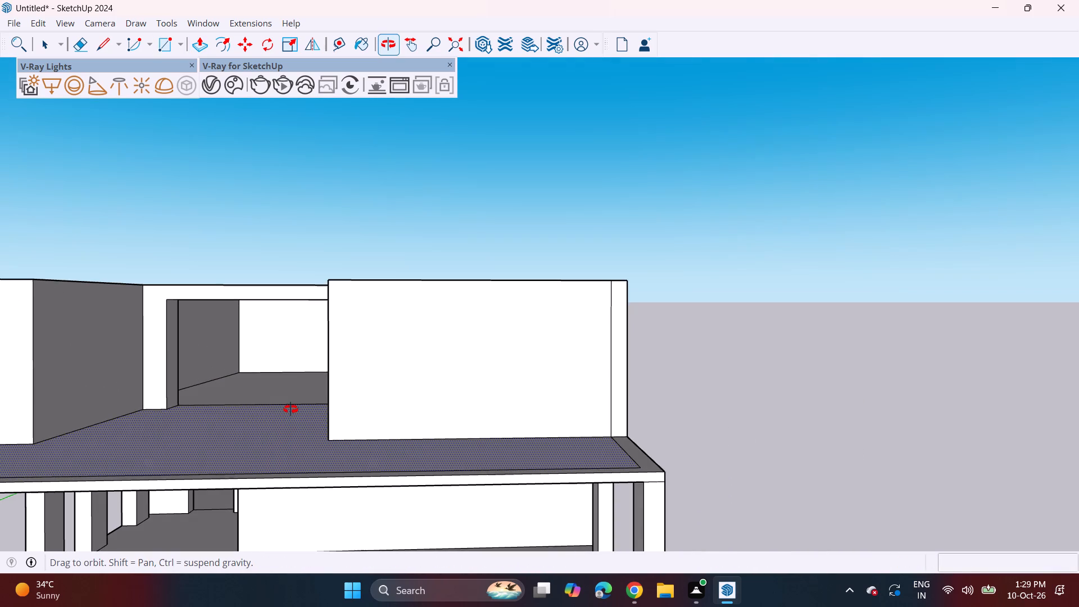
middle_click_drag(291, 409, 291, 418)
middle_click_drag(291, 418, 288, 434)
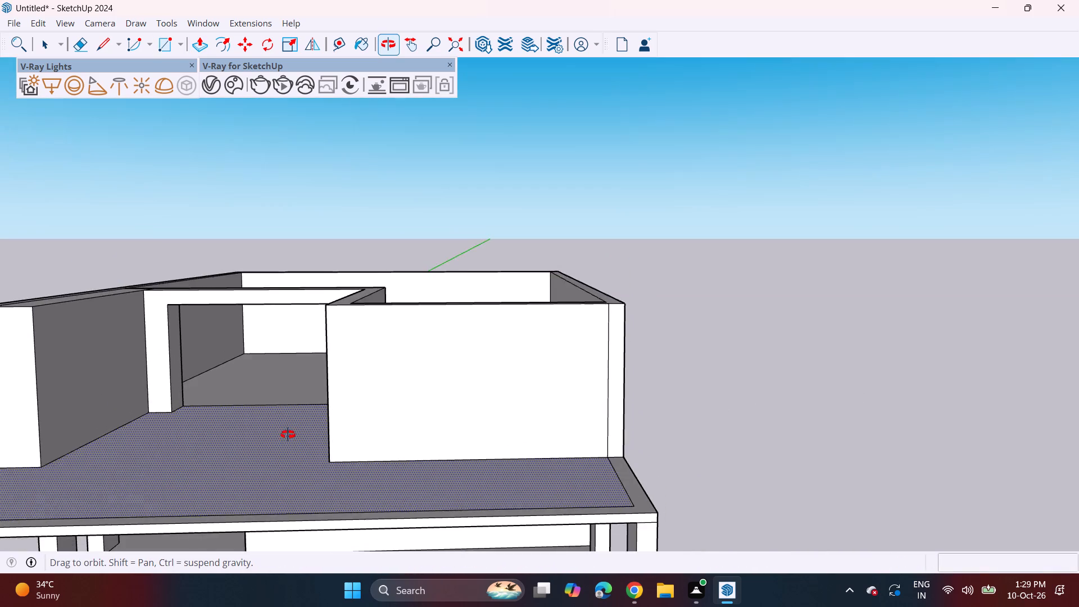
middle_click_drag(288, 434, 289, 406)
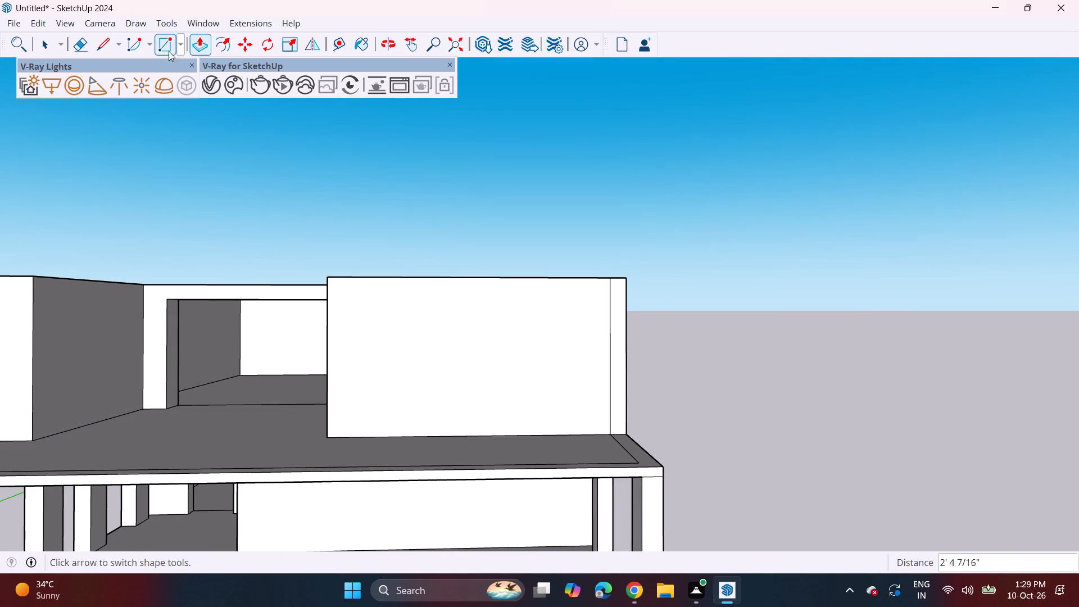
left_click(169, 45)
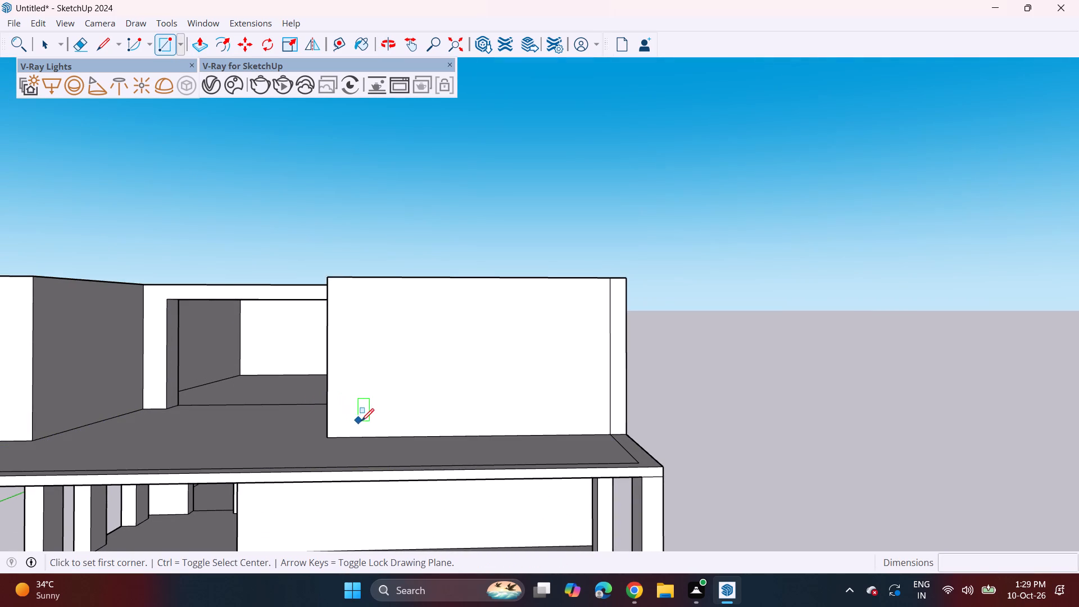
left_click(383, 434)
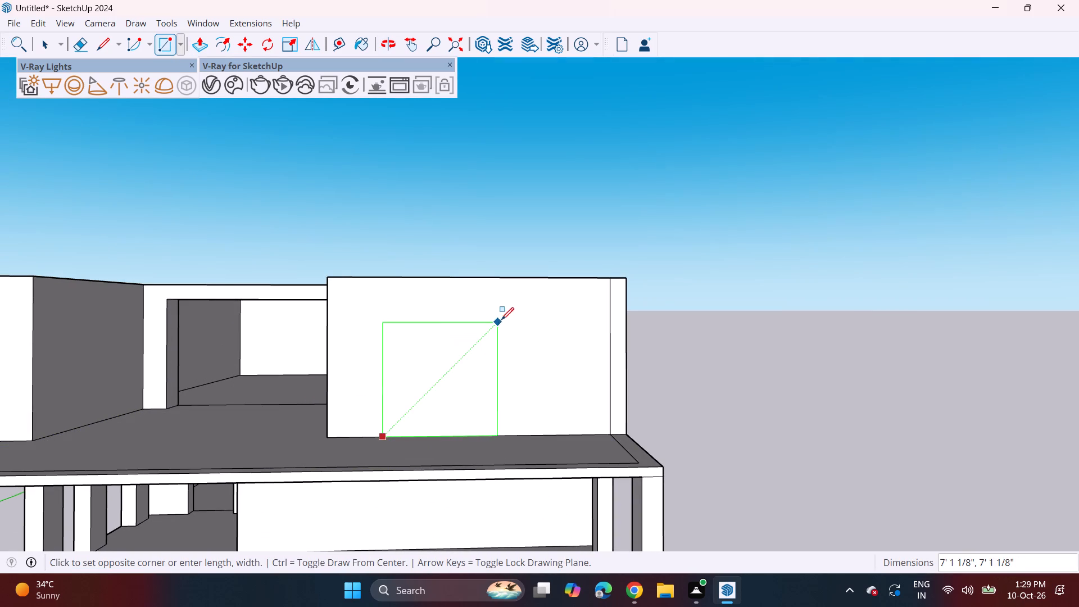
left_click(524, 297)
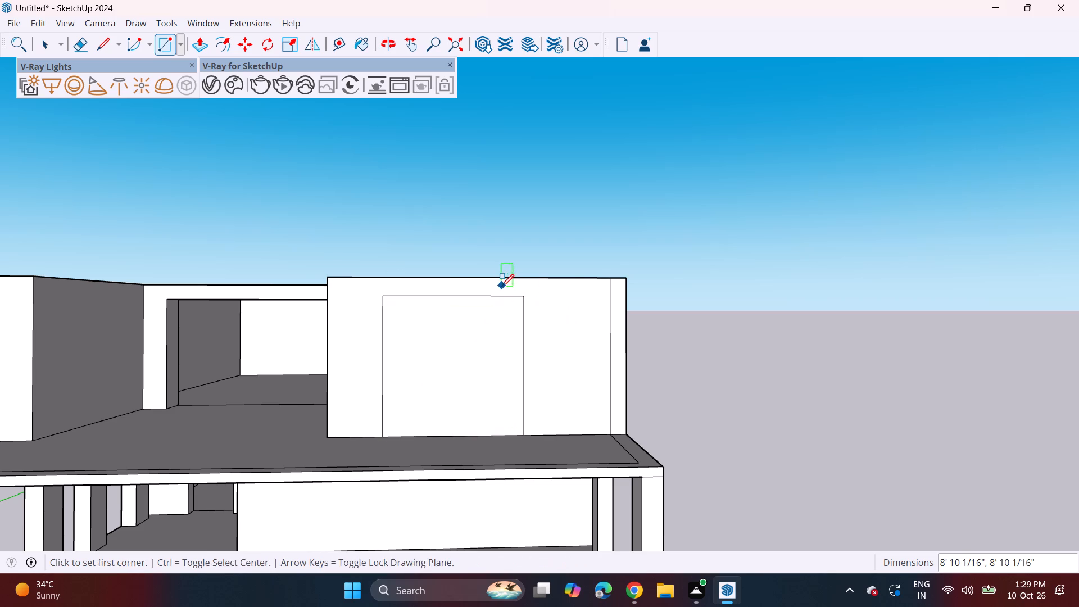
Push/Pull the front wall's square inward through the wall by about 1' 1 3/4" to cut an opening.
middle_click_drag(501, 299, 440, 429)
left_click(206, 40)
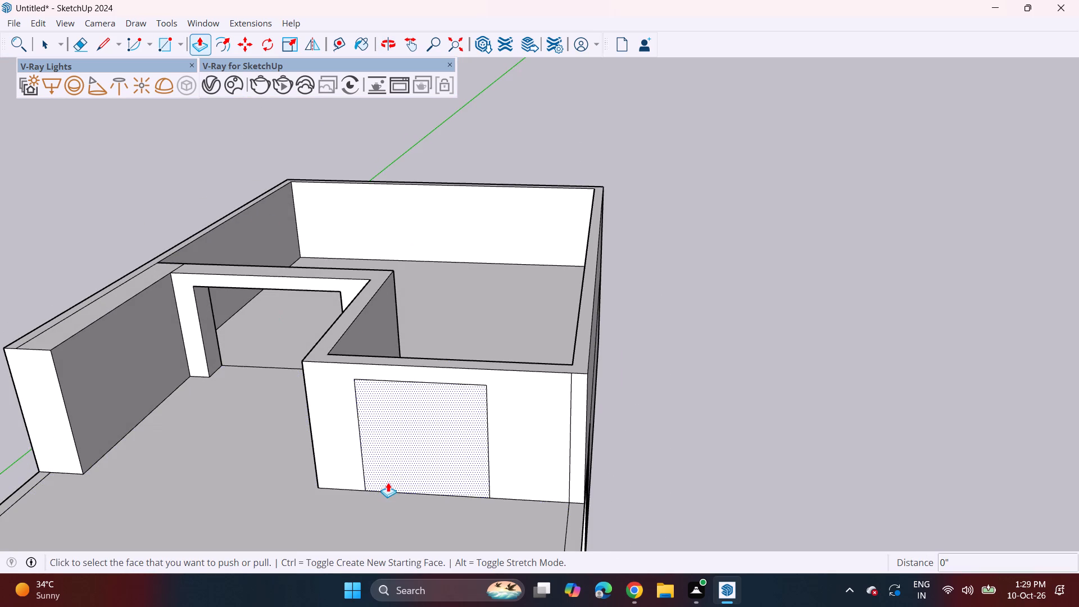
left_click(389, 482)
left_click(401, 451)
key("ctrl+z")
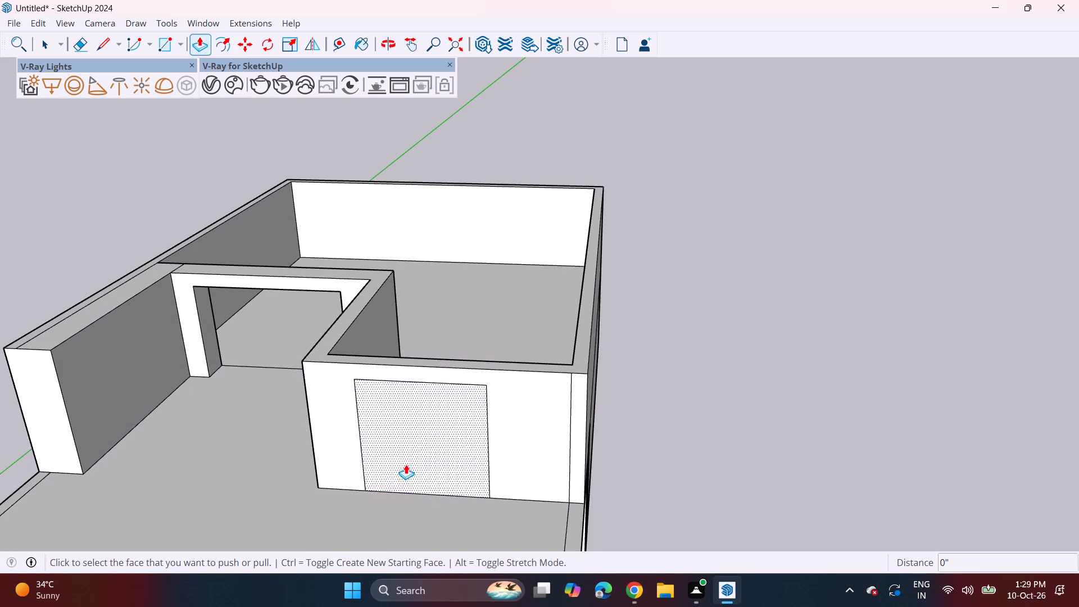
left_click(406, 464)
left_click(435, 359)
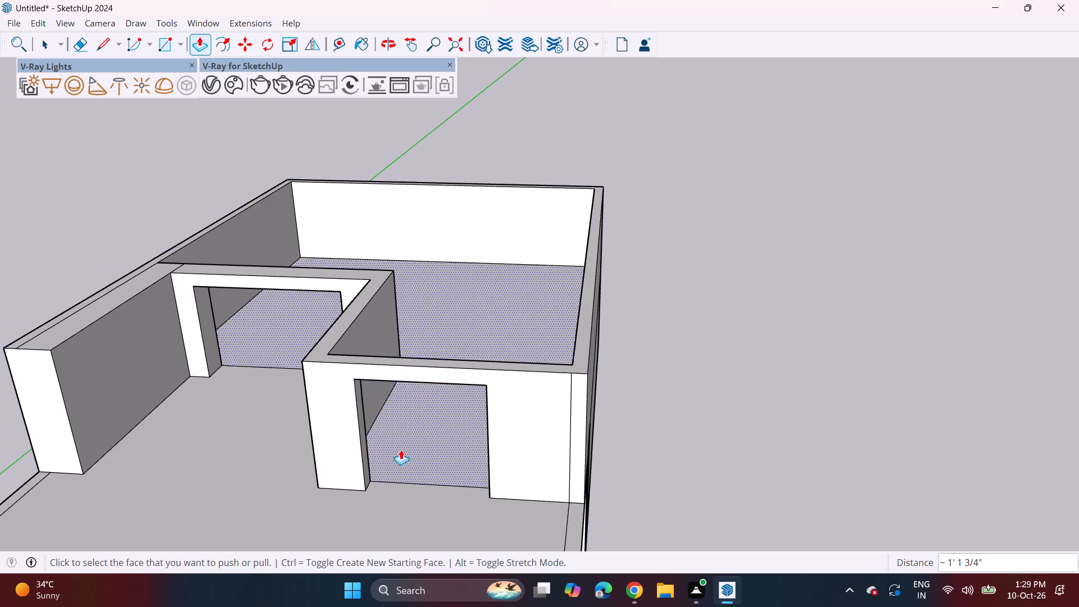
Draw two parallel lines across the upper floor from the recess's inner wall corner to the side wall, the first about 16' 5" long.
middle_click_drag(396, 451, 450, 322)
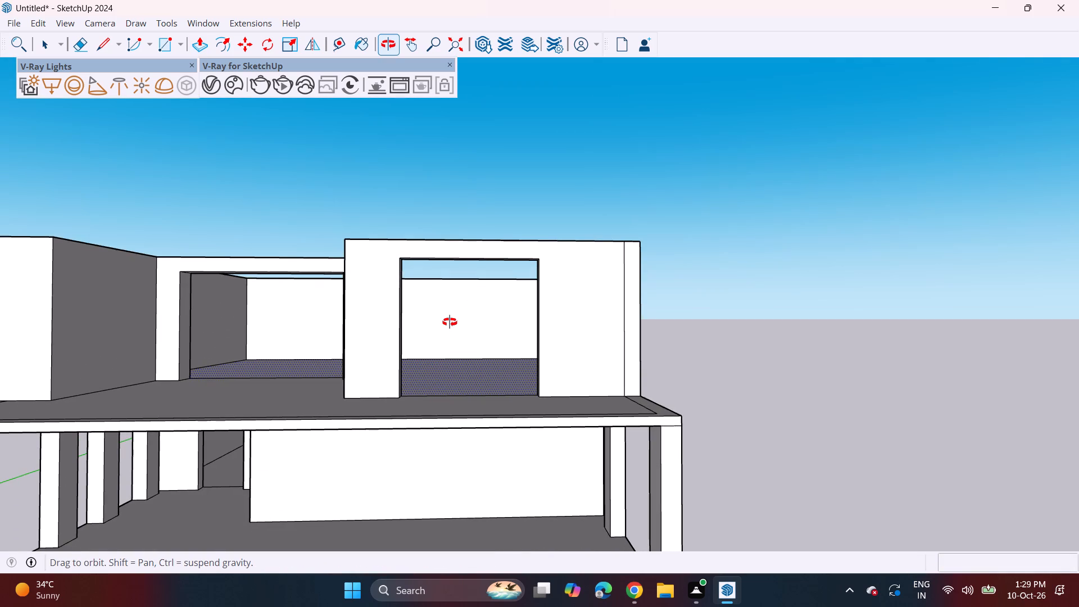
middle_click_drag(450, 322, 253, 506)
middle_click_drag(475, 318, 264, 465)
scroll(266, 465, "up", 1)
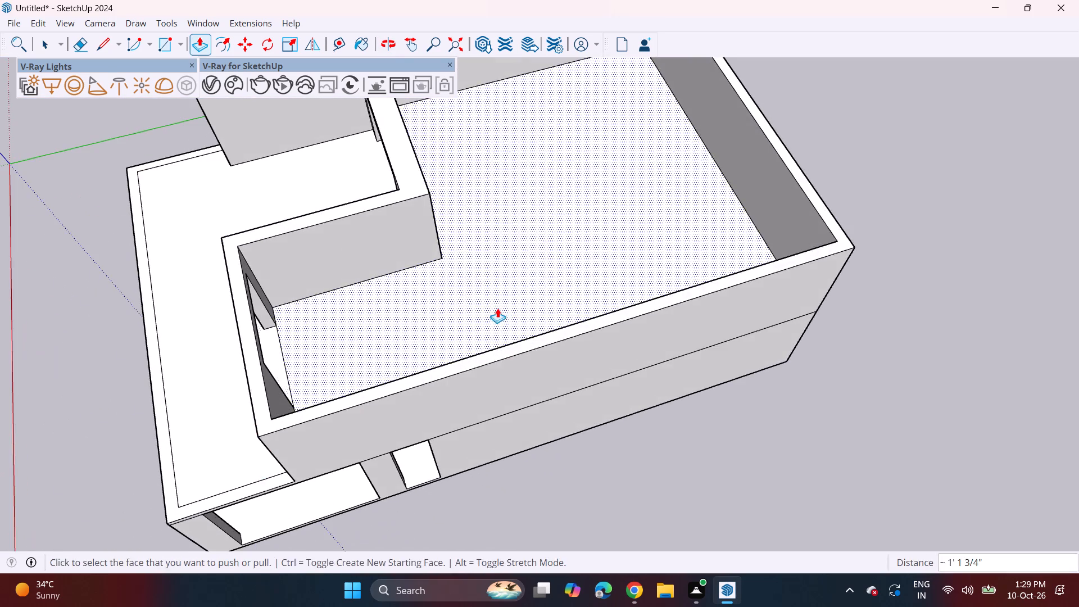
middle_click_drag(497, 315, 415, 427)
left_click(105, 47)
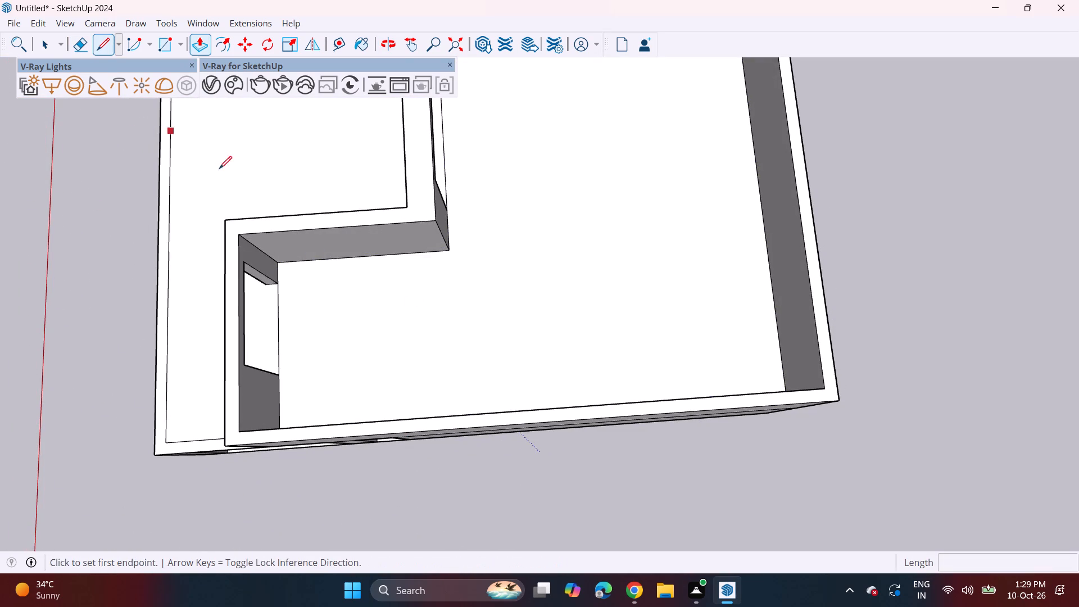
left_click_drag(450, 252, 452, 260)
middle_click_drag(459, 380, 455, 430)
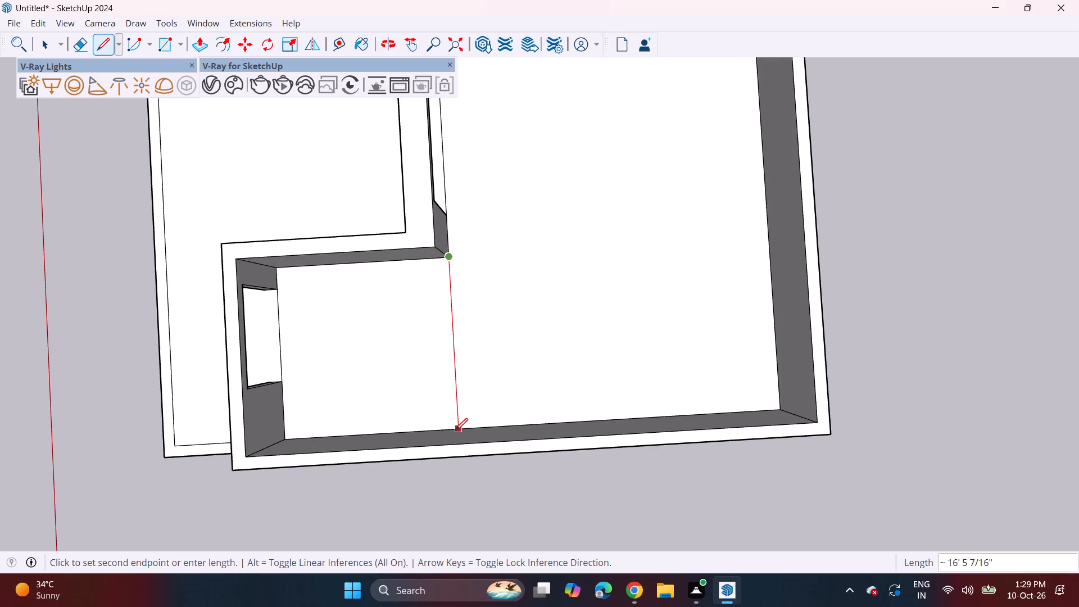
left_click(455, 431)
left_click(447, 432)
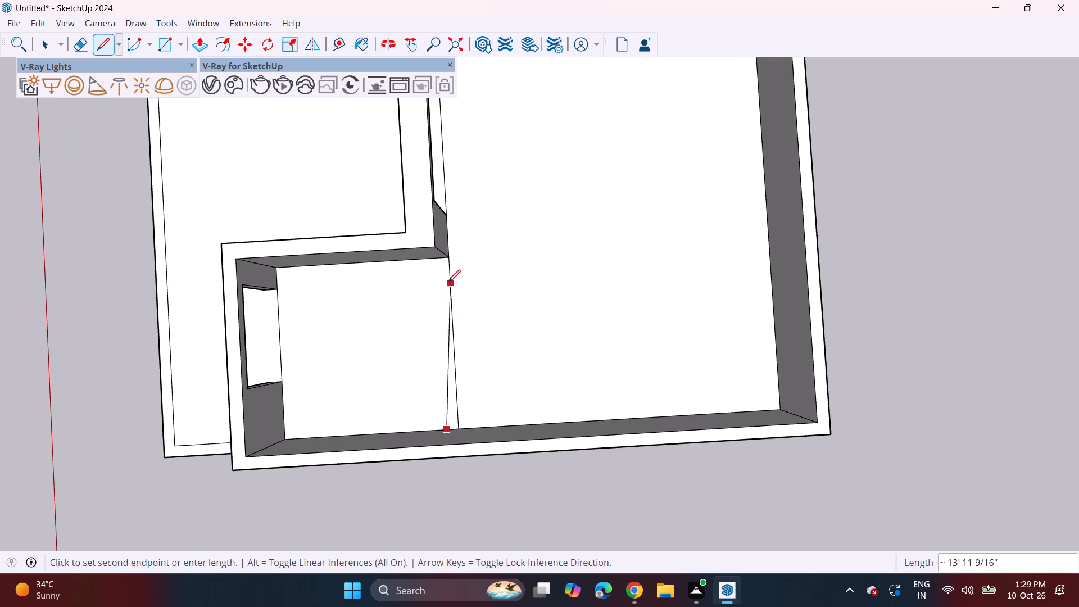
left_click(434, 264)
Push/Pull the narrow floor strip between the two lines up 10' to form a partition wall level with the surrounding walls.
middle_click_drag(451, 349, 501, 302)
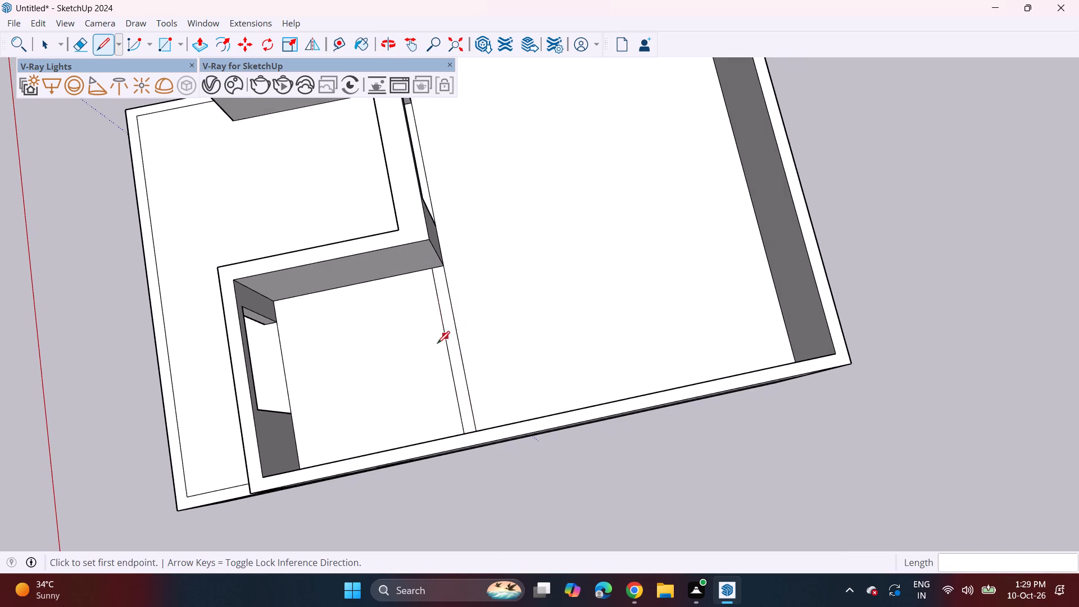
key("p")
left_click(462, 376)
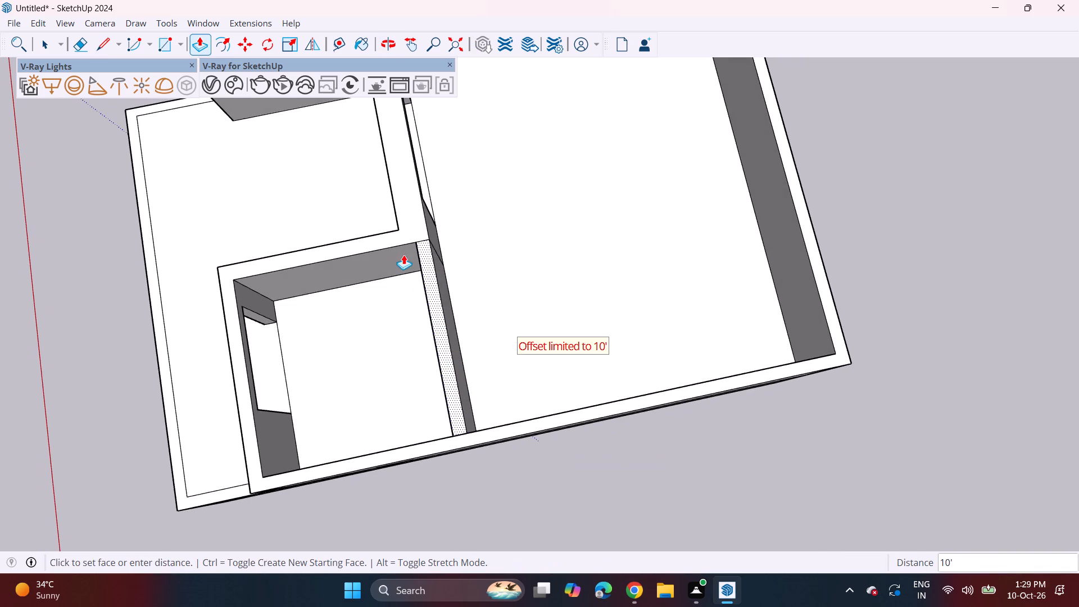
left_click(401, 239)
Draw a 4' by 7' door rectangle on the new partition wall, rising from its floor edge behind the front opening.
middle_click_drag(354, 379, 618, 133)
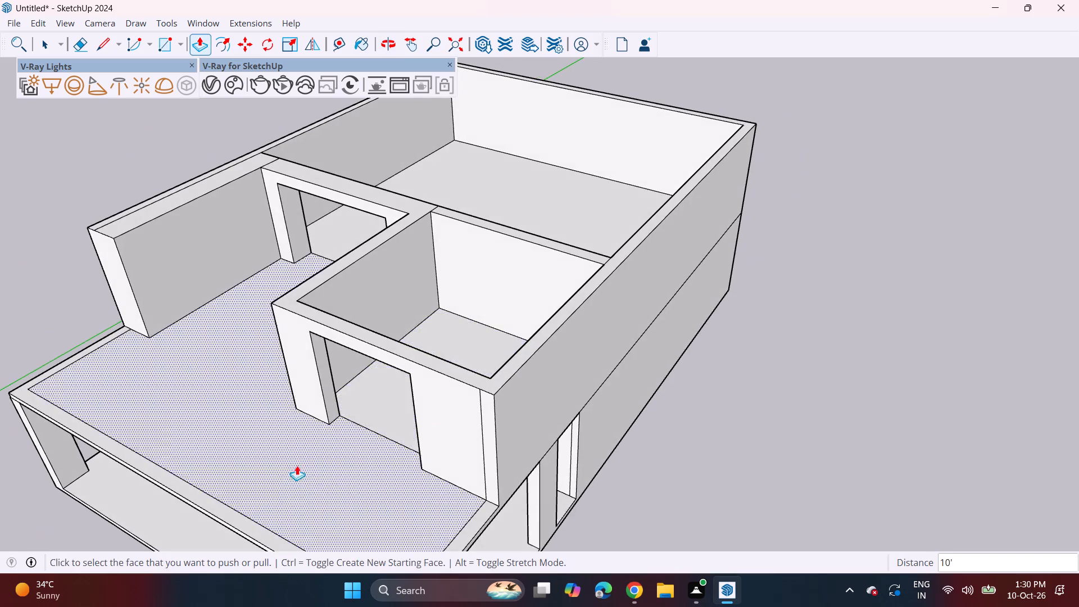
middle_click_drag(306, 455, 466, 293)
scroll(374, 375, "up", 1)
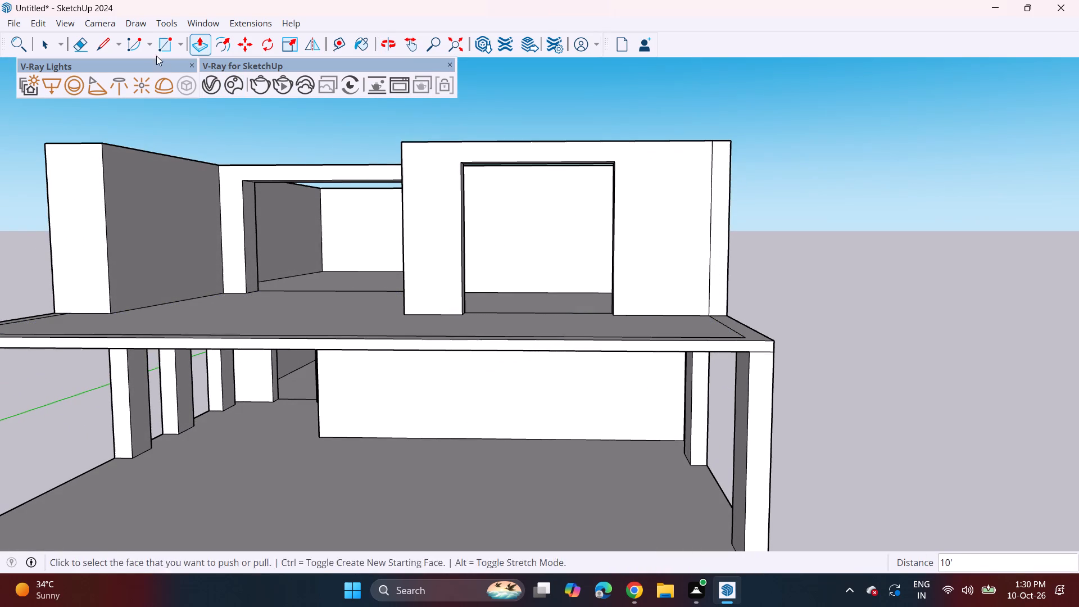
left_click(158, 48)
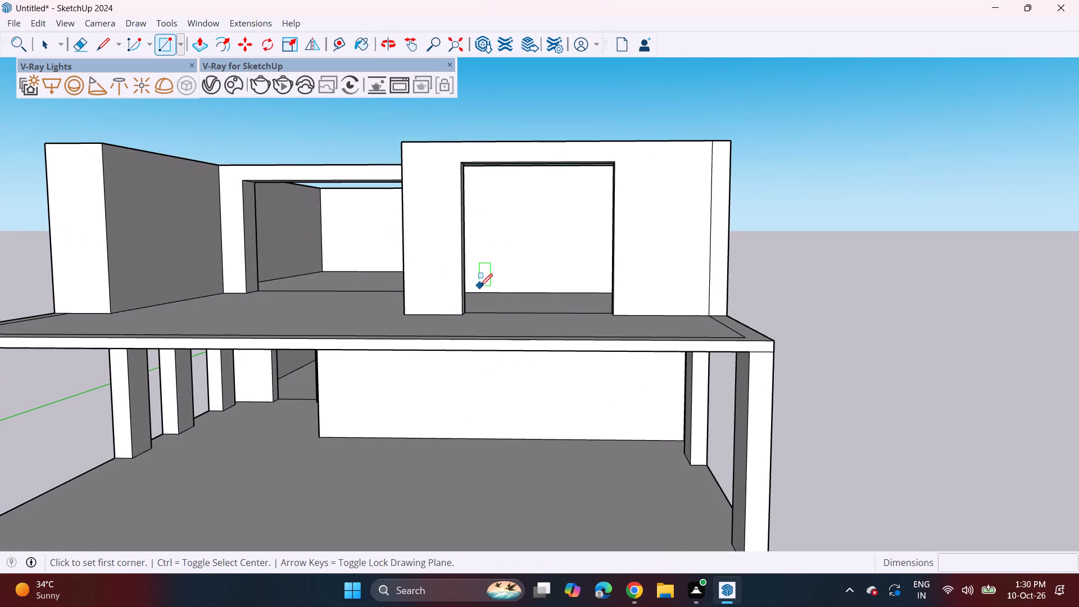
left_click(489, 292)
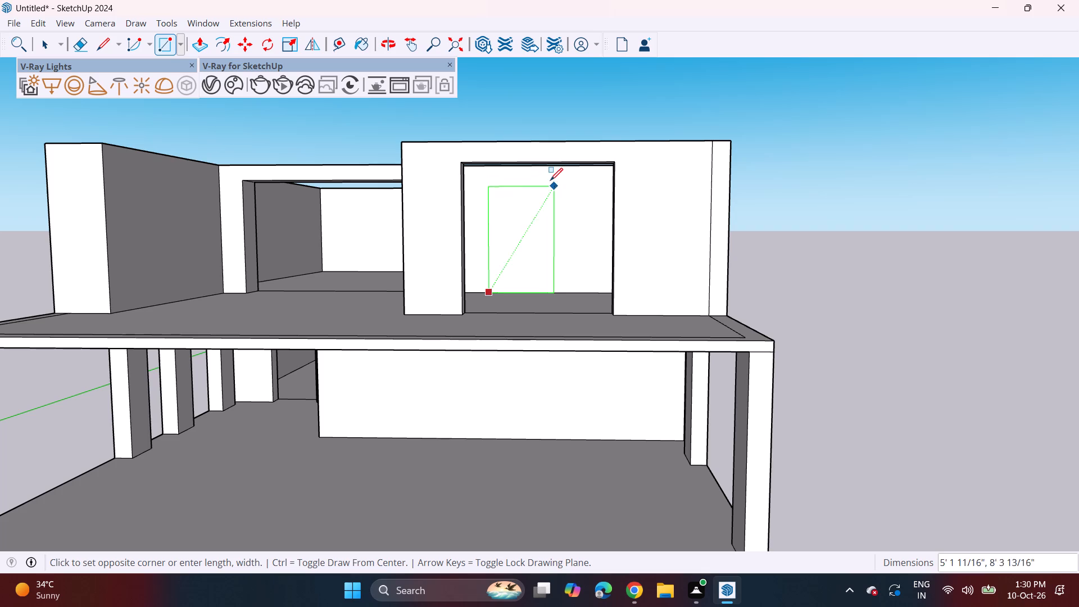
key("4")
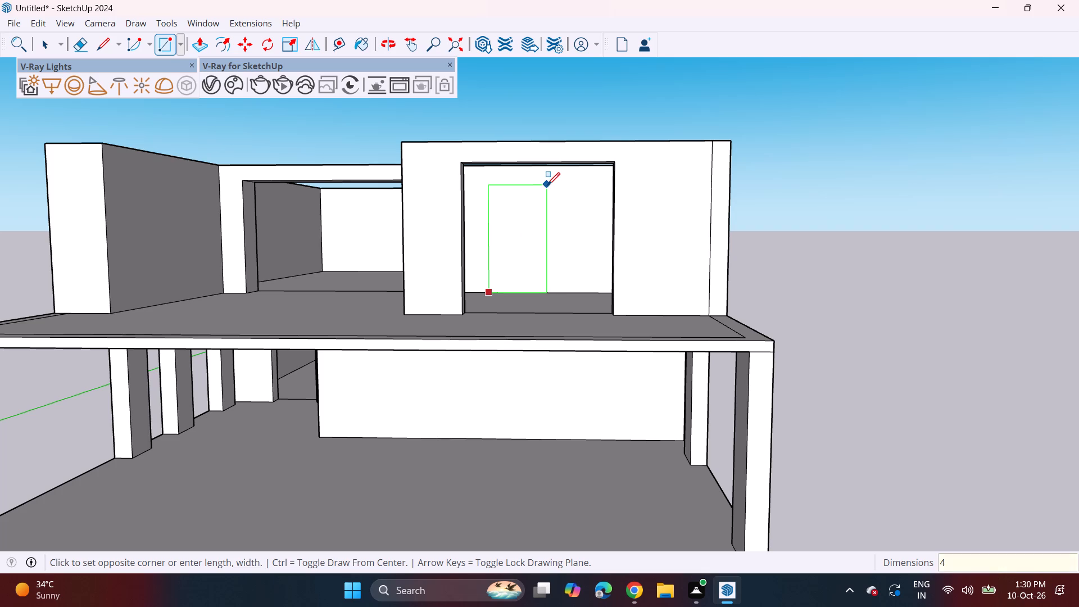
type(",7")
key("BackSpace")
key("BackSpace")
type("',7';")
key("BackSpace")
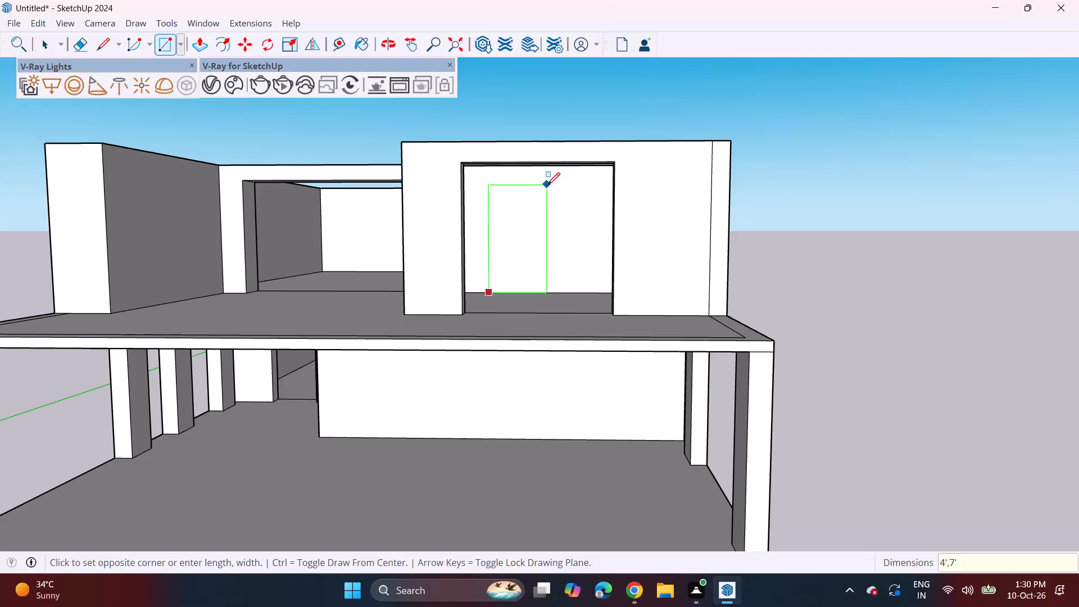
key("Return")
Push/Pull the door rectangle through the partition wall by about 1' 1 11/16" to cut a doorway.
middle_click_drag(461, 196, 437, 337)
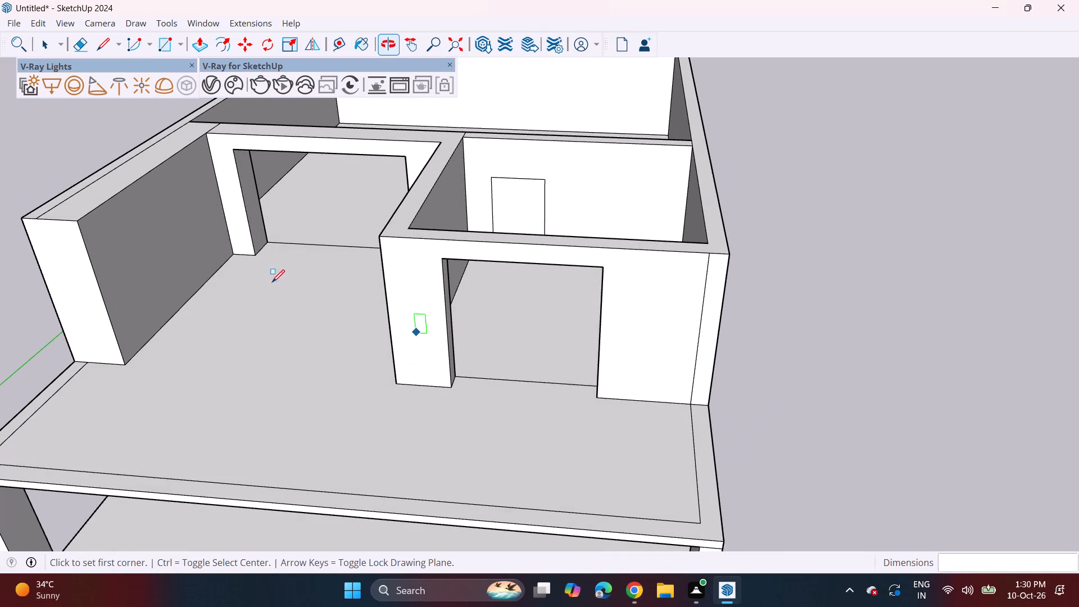
left_click_drag(189, 39, 197, 43)
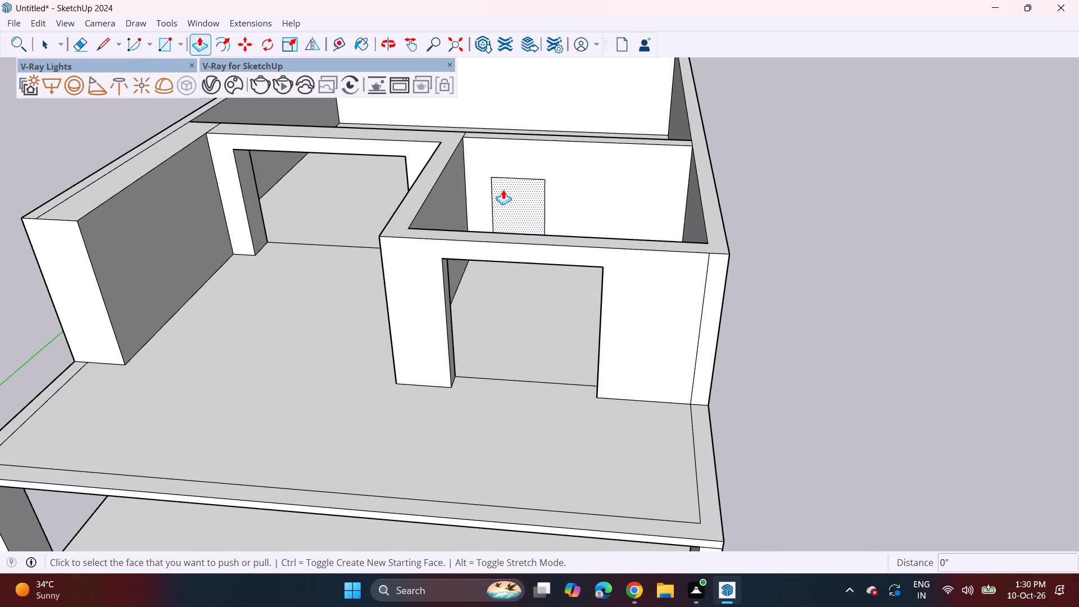
left_click(503, 189)
middle_click_drag(524, 191, 504, 271)
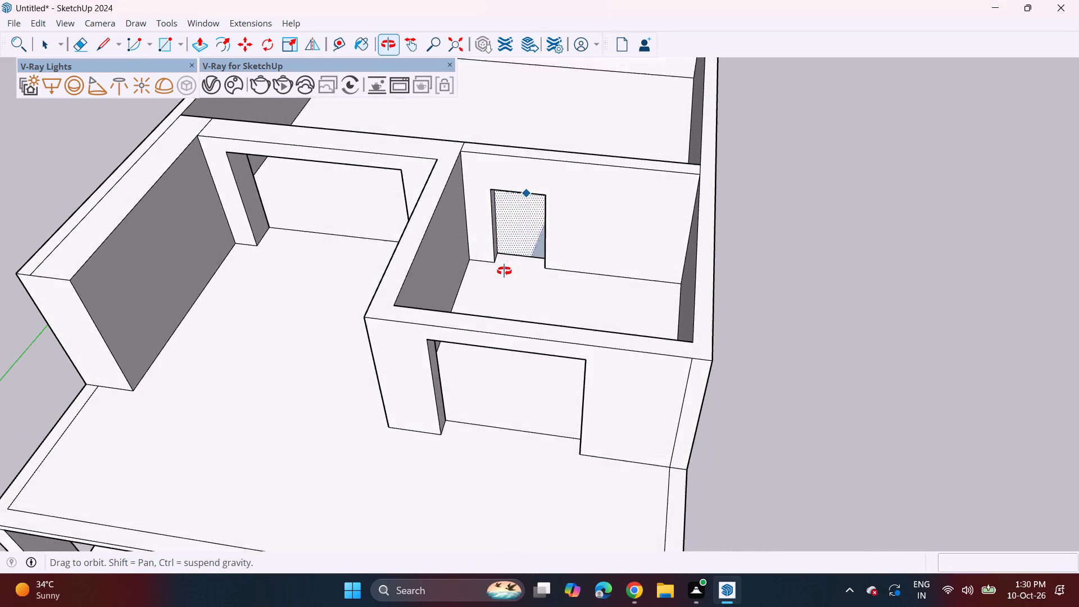
middle_click_drag(504, 271, 501, 280)
left_click(538, 157)
middle_click_drag(505, 253, 533, 120)
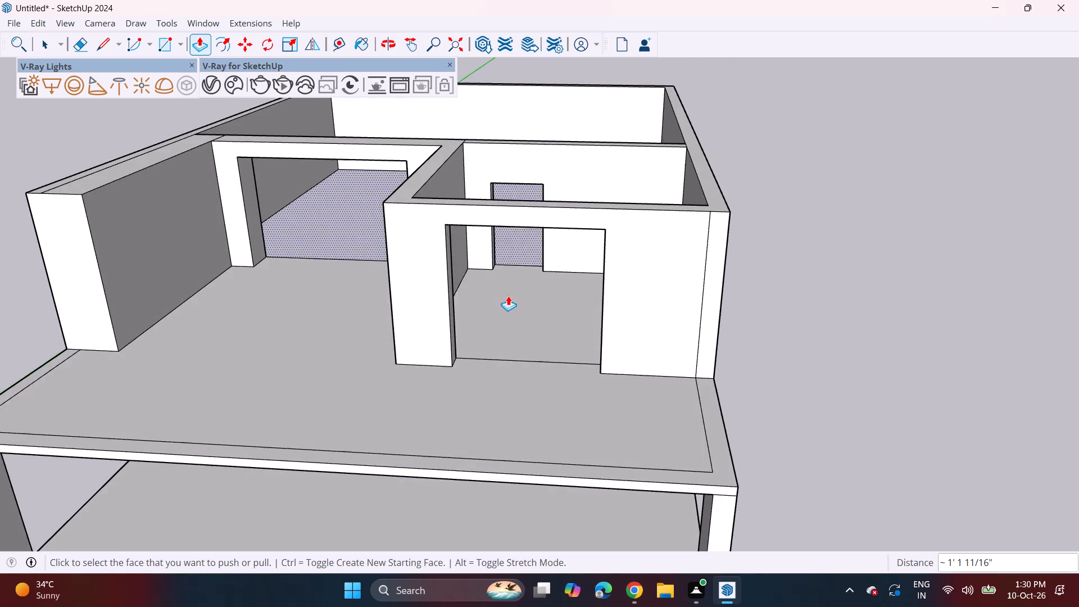
Push/Pull the jamb nearest the recess in the upper floor's projecting front opening by 1' 3", widening the opening.
middle_click_drag(484, 329, 509, 268)
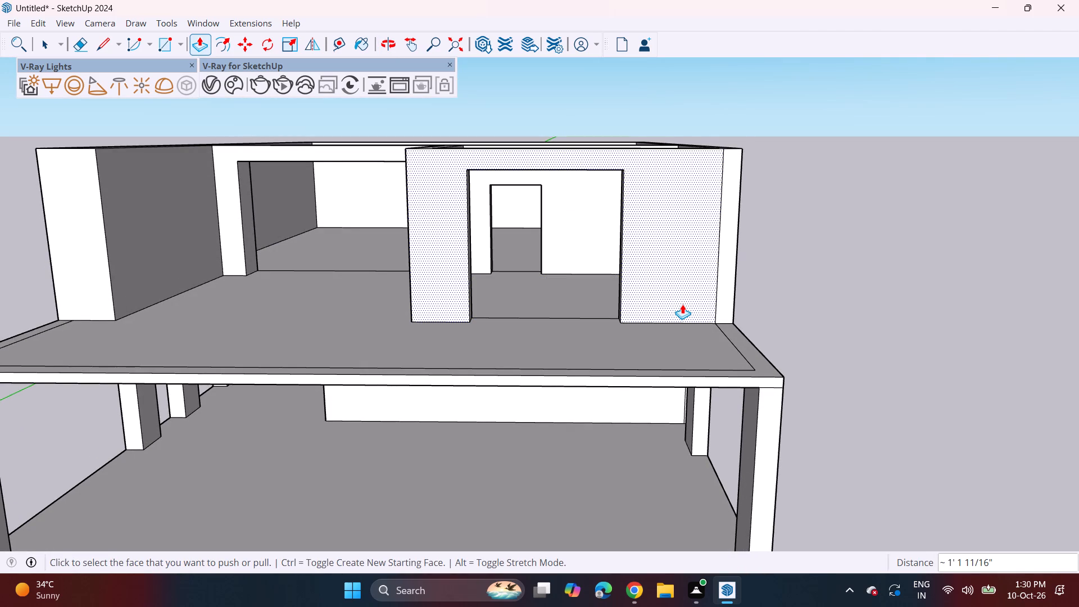
middle_click_drag(667, 296, 653, 309)
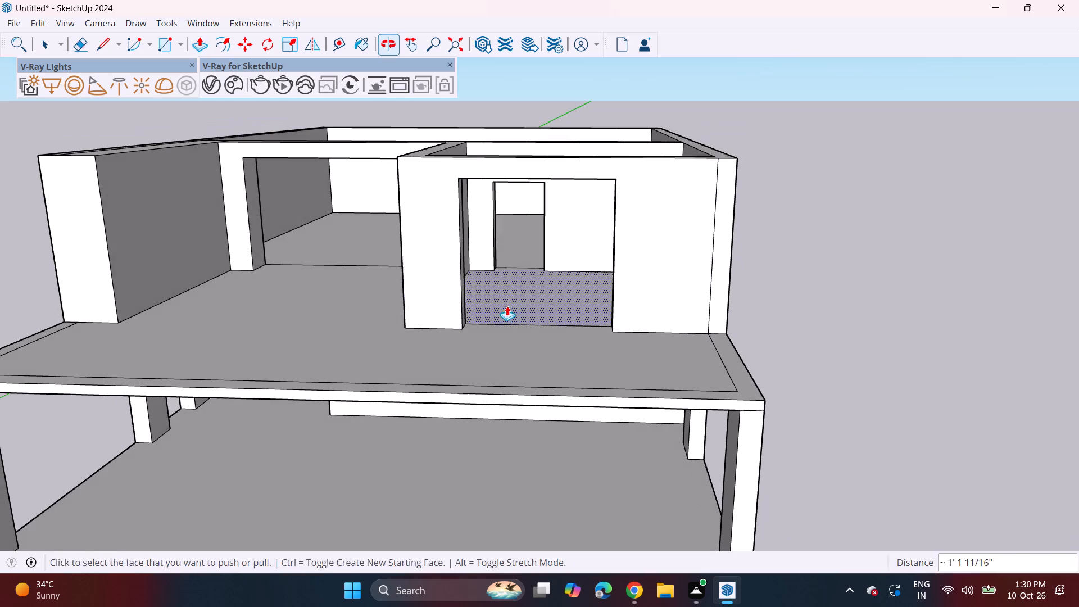
middle_click_drag(521, 297, 668, 292)
middle_click_drag(612, 274, 457, 278)
scroll(498, 279, "up", 3)
middle_click_drag(500, 279, 446, 302)
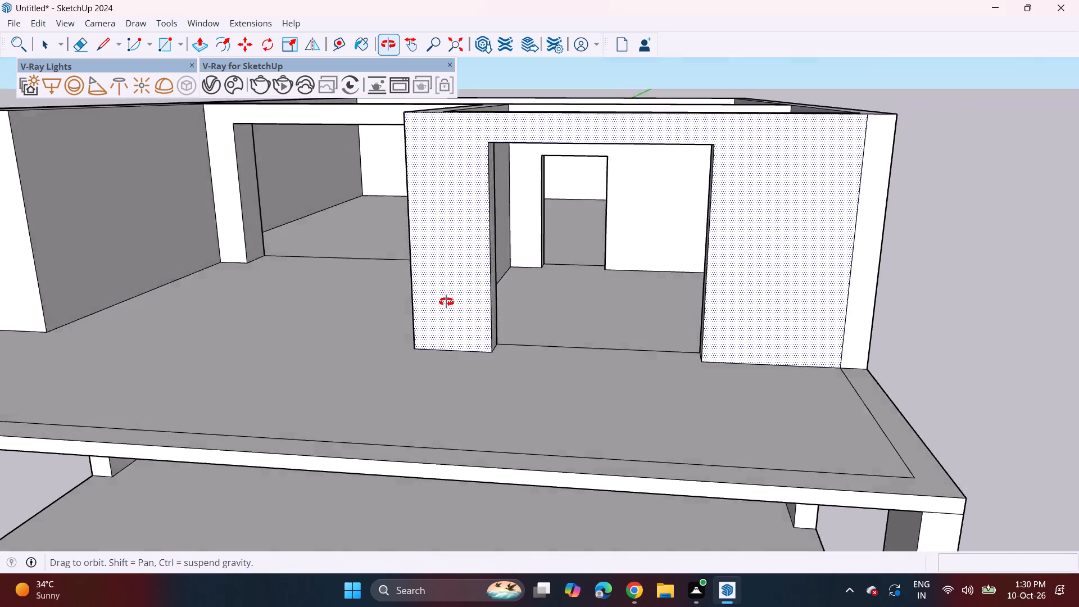
middle_click_drag(446, 302, 416, 314)
left_click(441, 312)
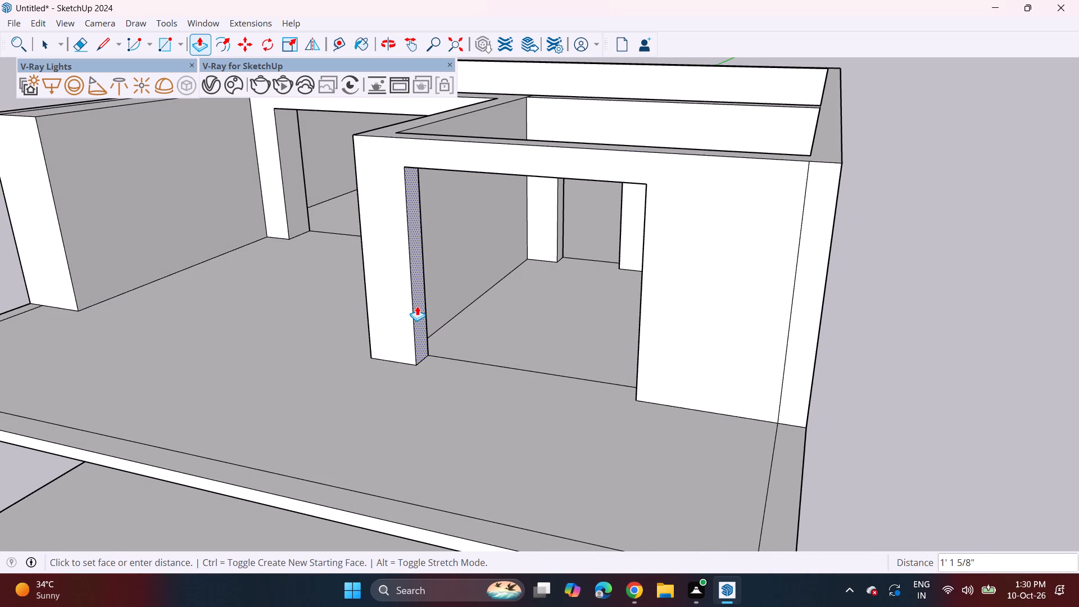
left_click(415, 305)
Push/Pull the same front opening's opposite jamb, nearest the outer side wall, inward by 2' 4 3/4".
middle_click_drag(386, 336, 533, 325)
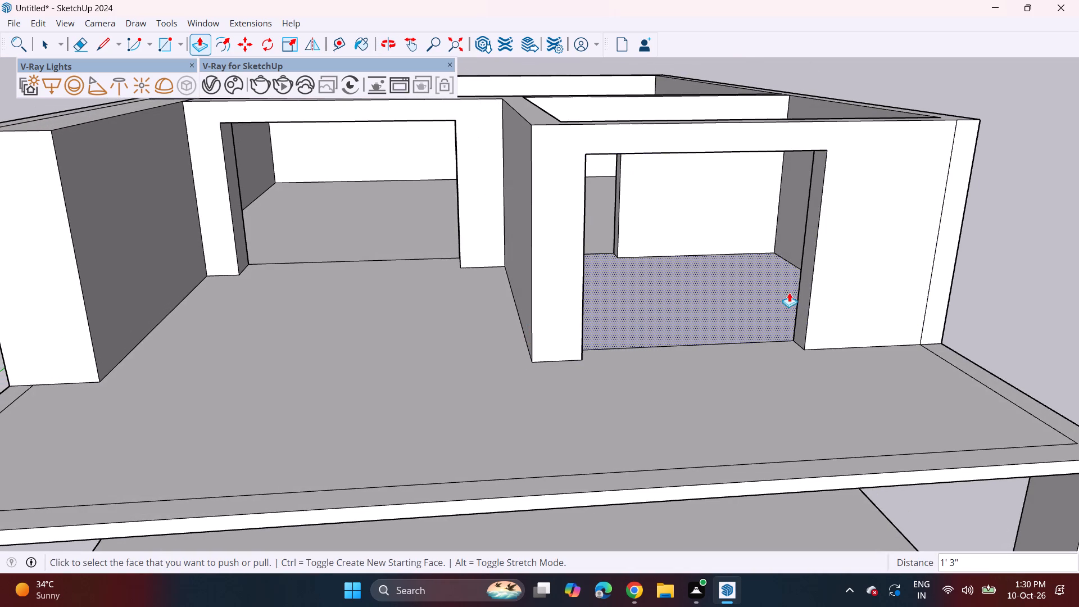
left_click(806, 310)
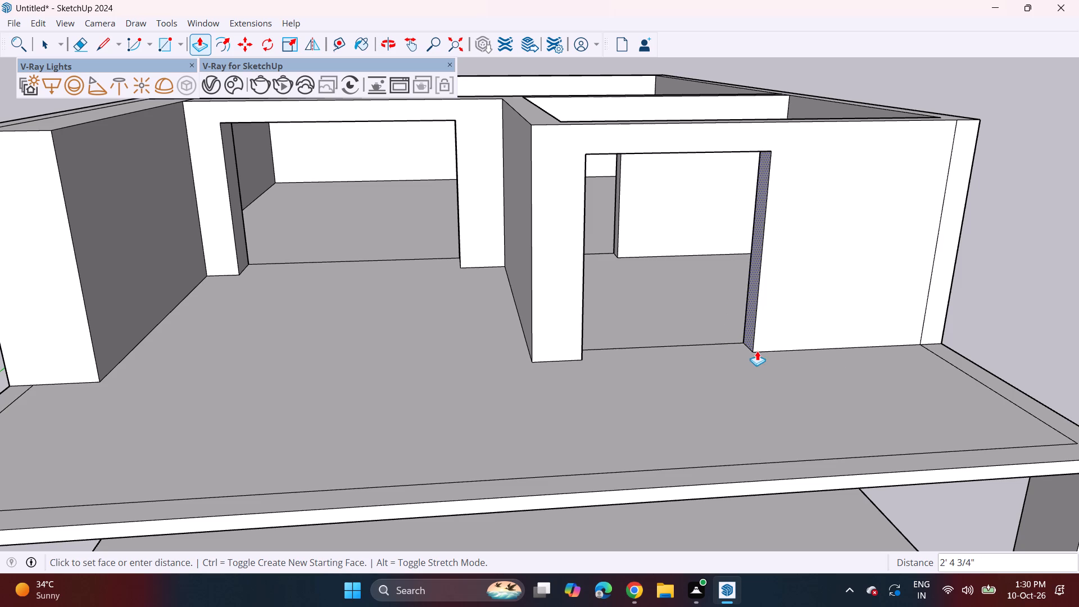
left_click_drag(757, 351, 763, 349)
Push/Pull the upper storey's side face, including the slab edge, outward 1 3/4" to align flush with the ground-floor corner column.
middle_click_drag(768, 346, 688, 274)
scroll(688, 274, "down", 3)
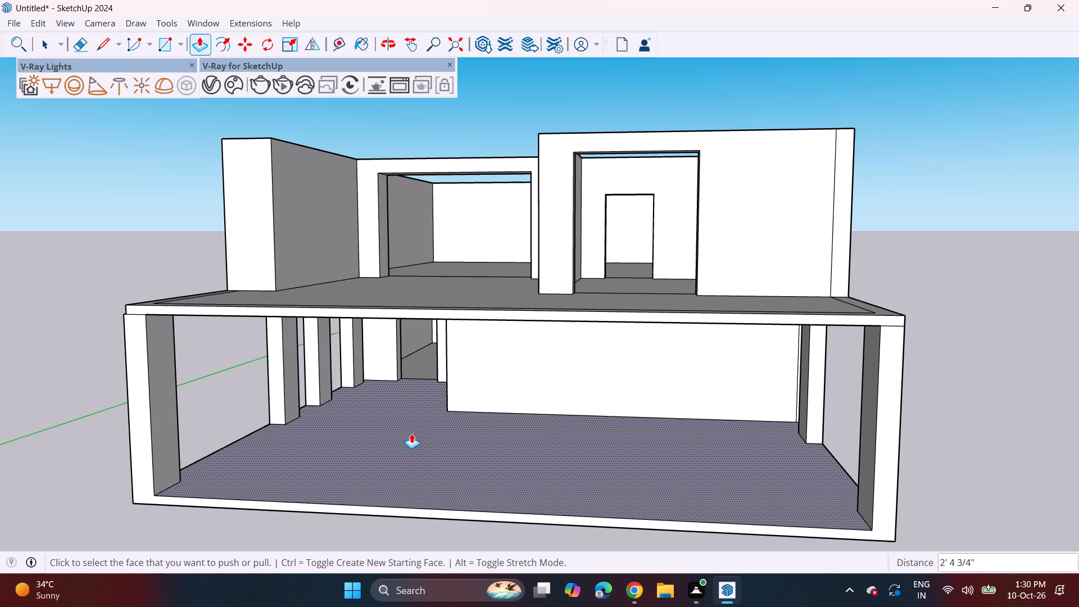
middle_click_drag(218, 310, 166, 456)
scroll(151, 419, "up", 3)
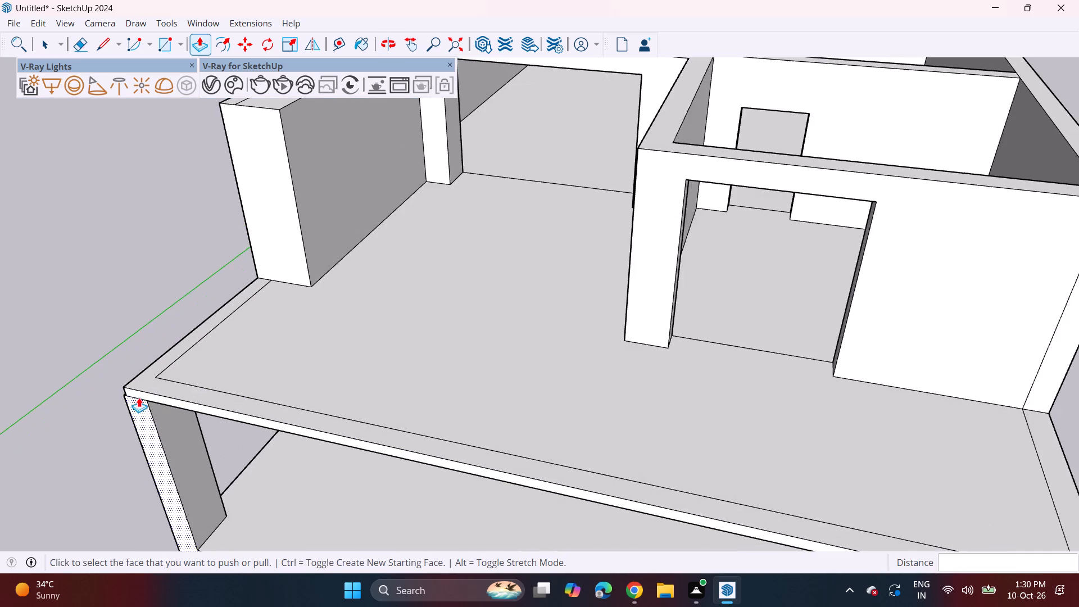
scroll(138, 392, "up", 7)
middle_click_drag(119, 383, 318, 309)
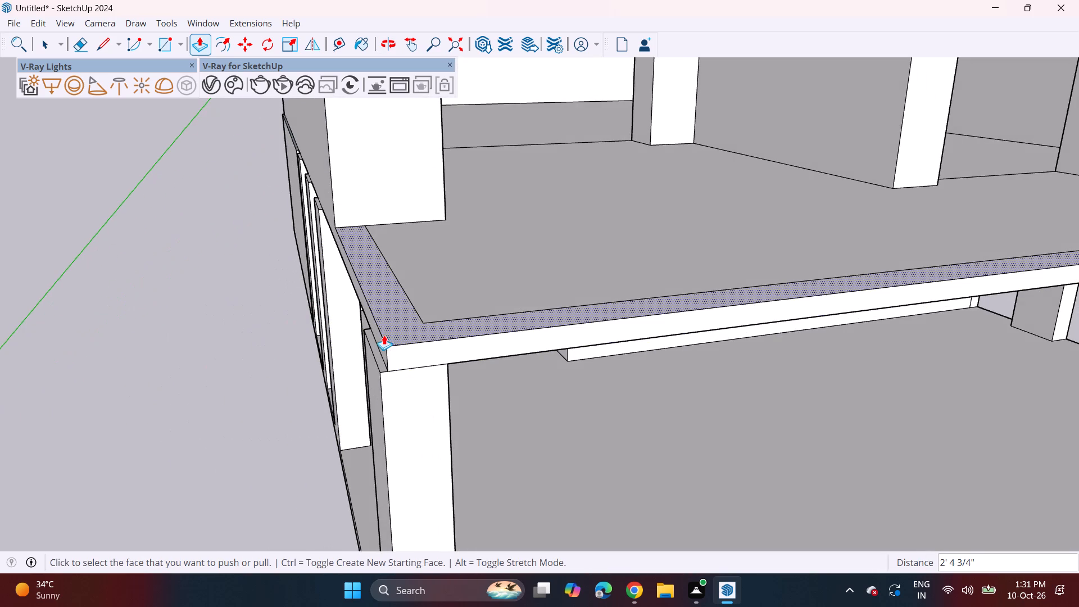
left_click(380, 341)
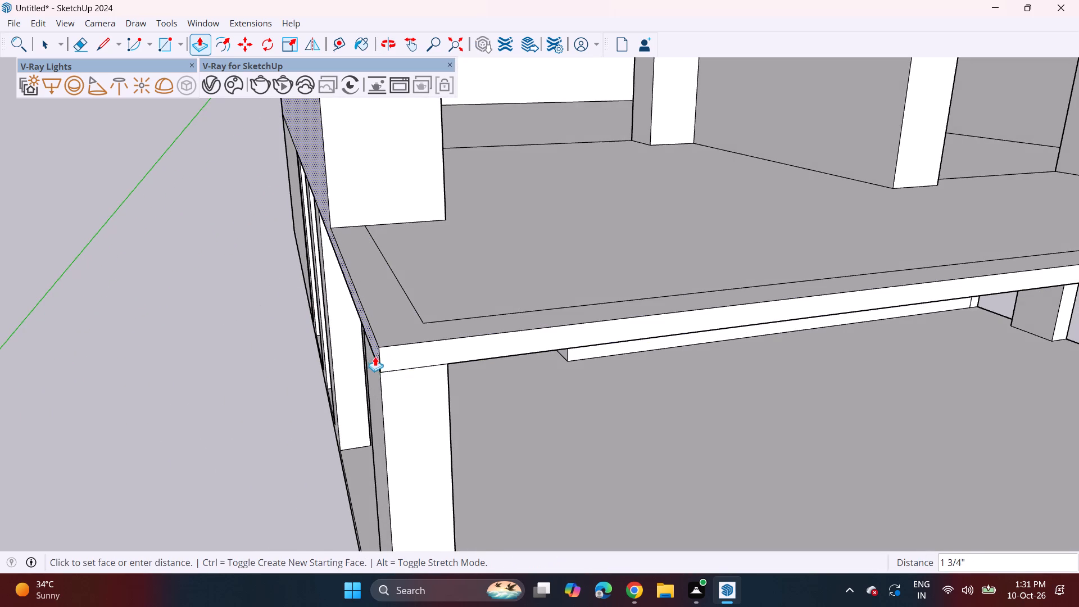
left_click(384, 383)
Draw a vertical 40' by 6" rotated rectangle along the outer top edge of the rear wall.
middle_click_drag(500, 400, 471, 377)
scroll(452, 371, "down", 5)
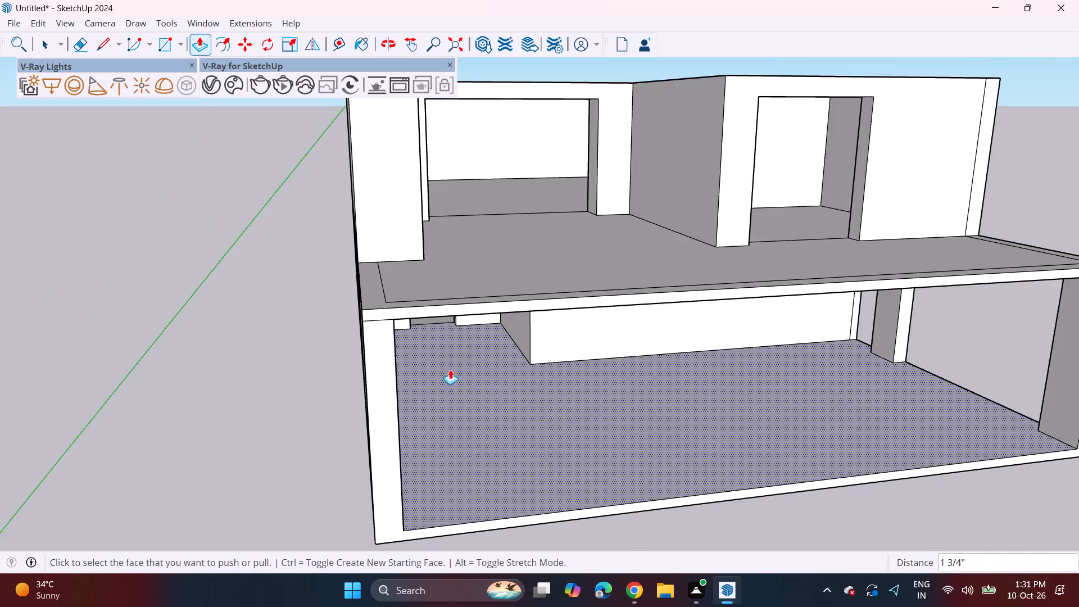
scroll(450, 369, "down", 2)
middle_click_drag(749, 353, 714, 307)
middle_click_drag(640, 316, 637, 300)
middle_click_drag(584, 366, 575, 360)
middle_click_drag(620, 359, 482, 405, "shift")
middle_click_drag(528, 281, 520, 450)
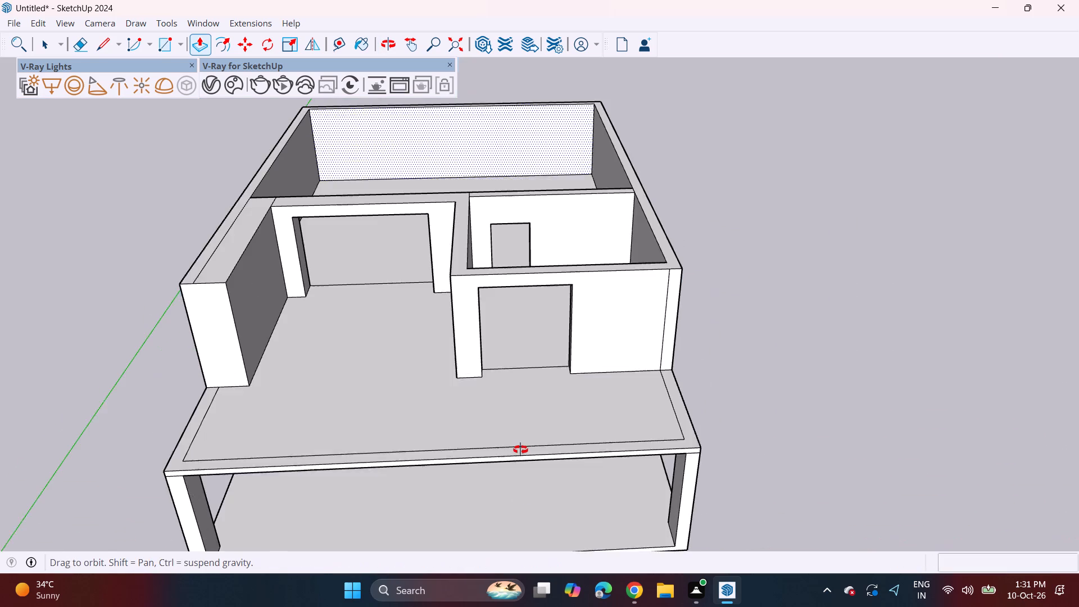
middle_click_drag(520, 450, 520, 457)
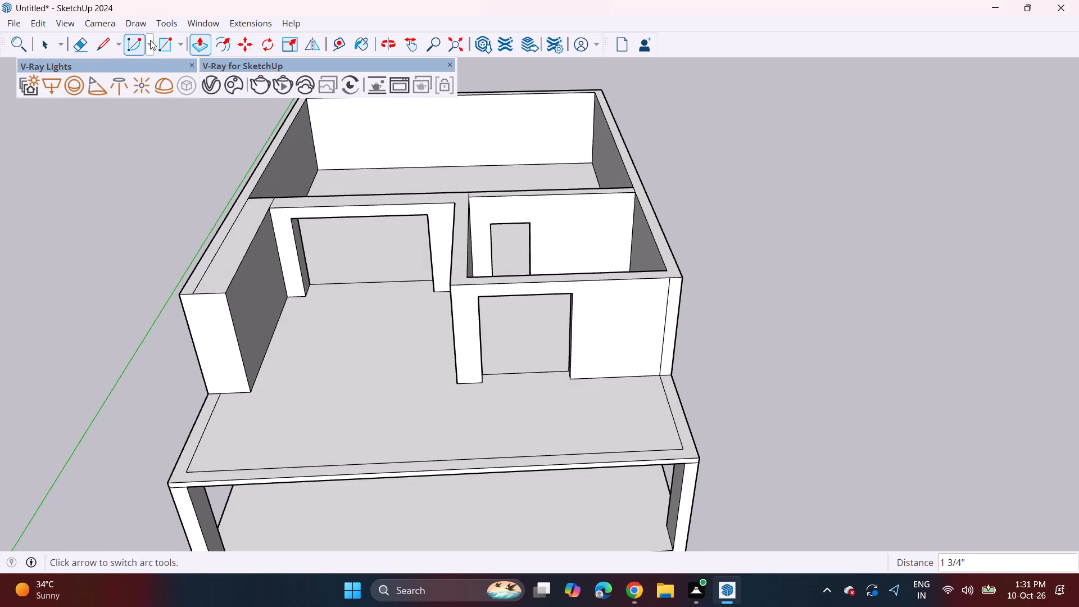
left_click(180, 48)
left_click(185, 86)
middle_click_drag(288, 147, 268, 281)
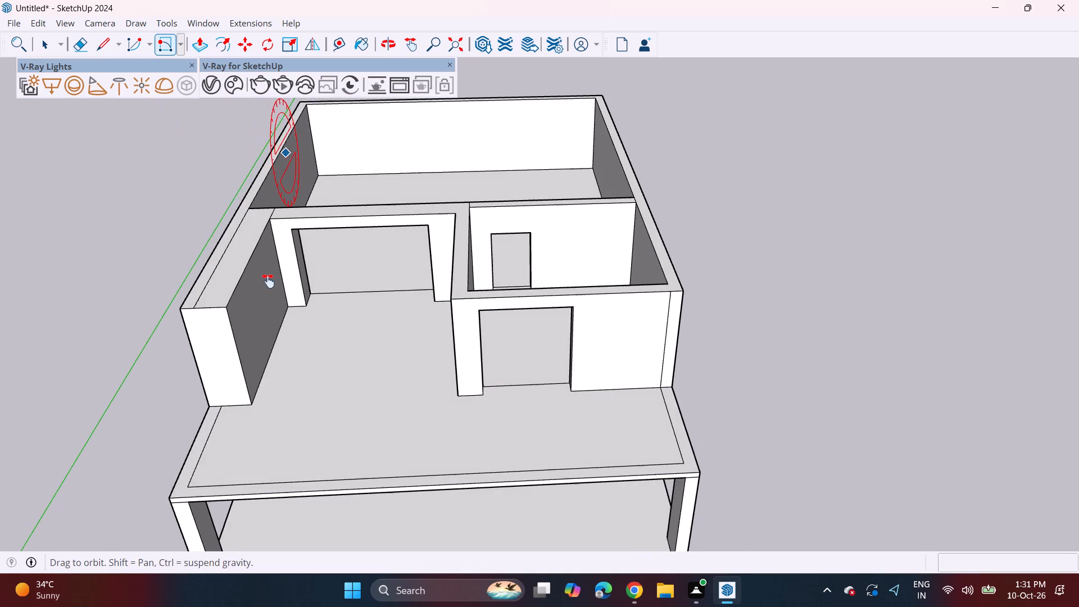
middle_click_drag(268, 281, 264, 292)
left_click(280, 225)
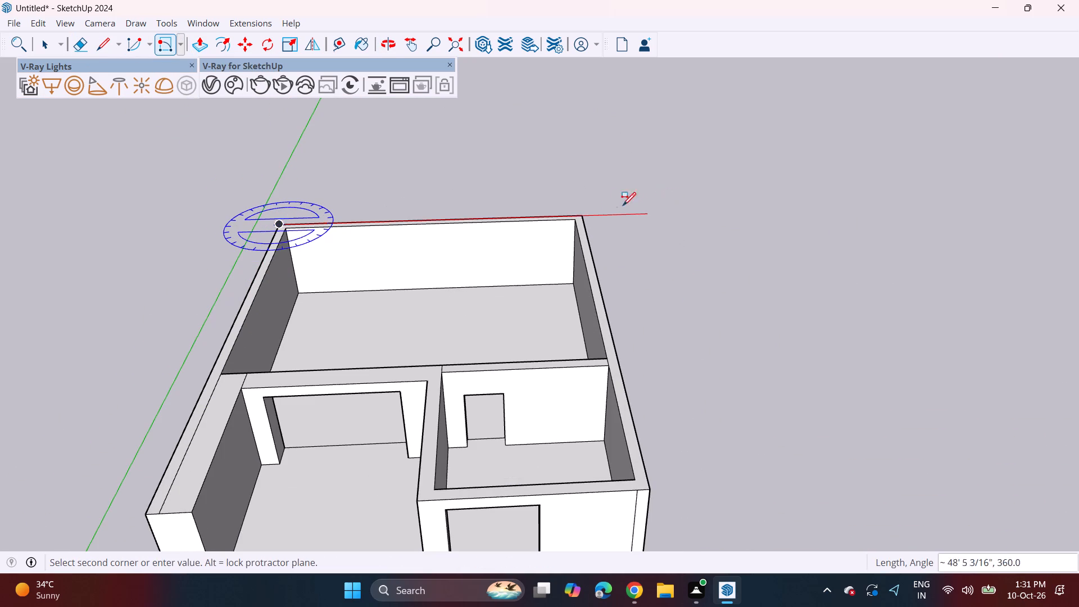
left_click(586, 212)
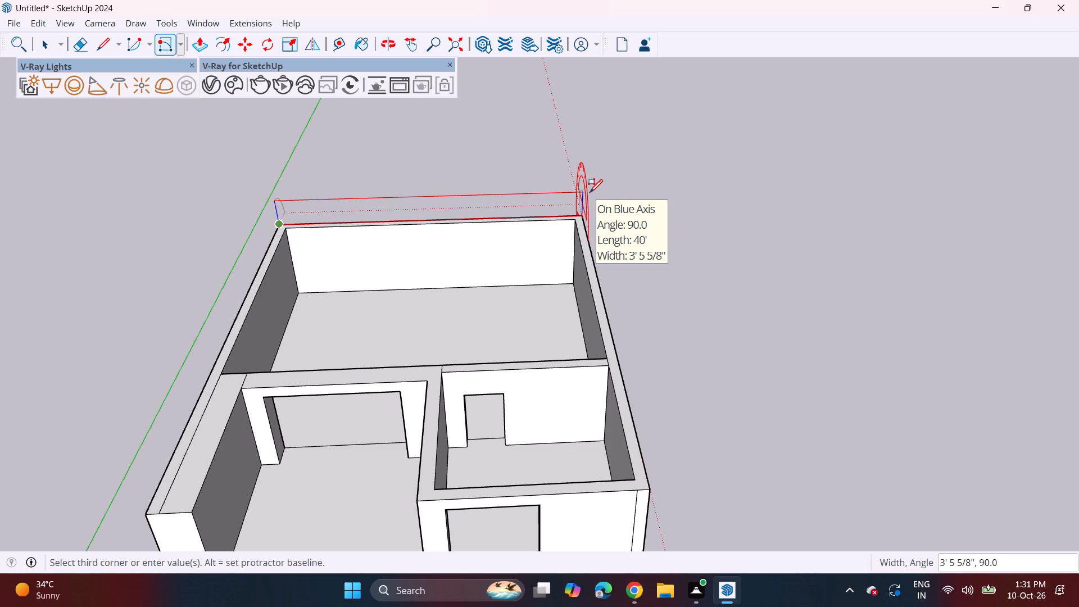
key("6")
key("Return")
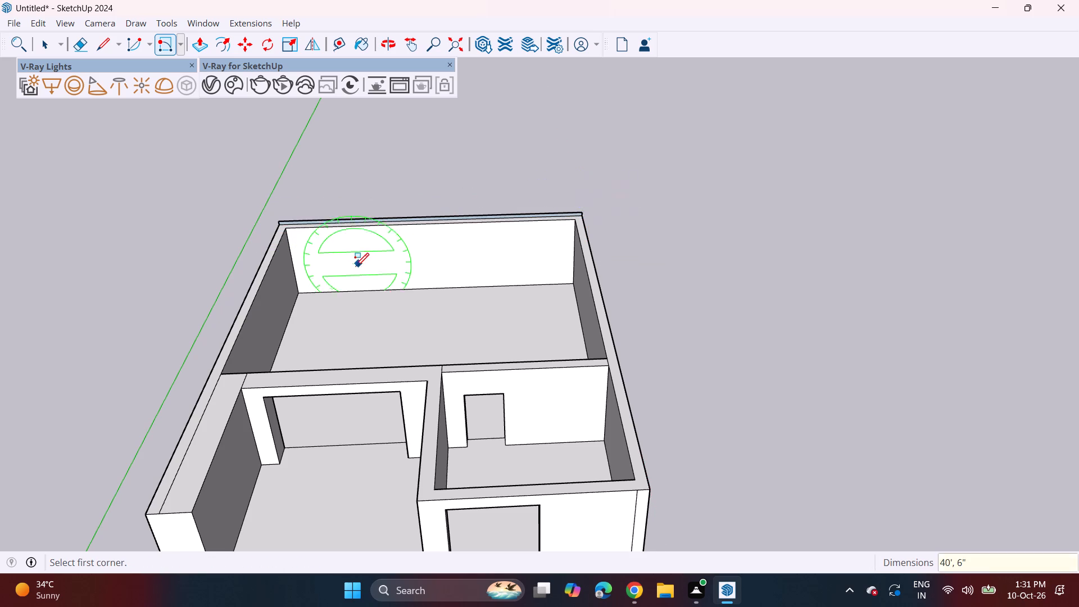
Push/Pull the 6" strip forward 60' over the upper floor to form the roof slab, aligned with the ground-floor front.
scroll(356, 265, "up", 3)
key("p")
scroll(372, 268, "up", 4)
left_click(404, 171)
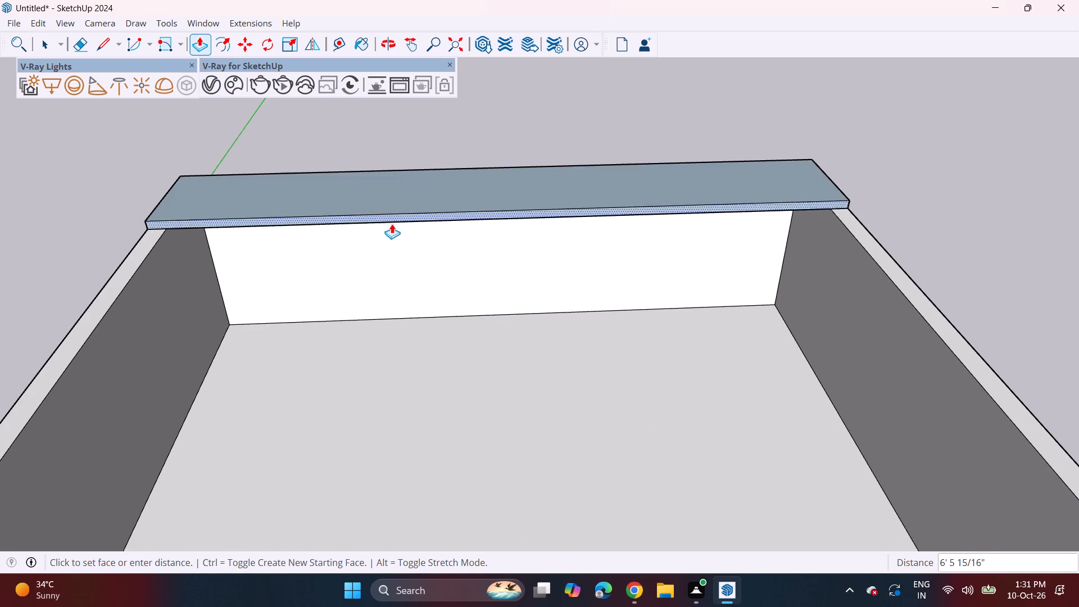
scroll(380, 239, "down", 5)
scroll(360, 299, "down", 8)
middle_click_drag(365, 334, 423, 166, "shift")
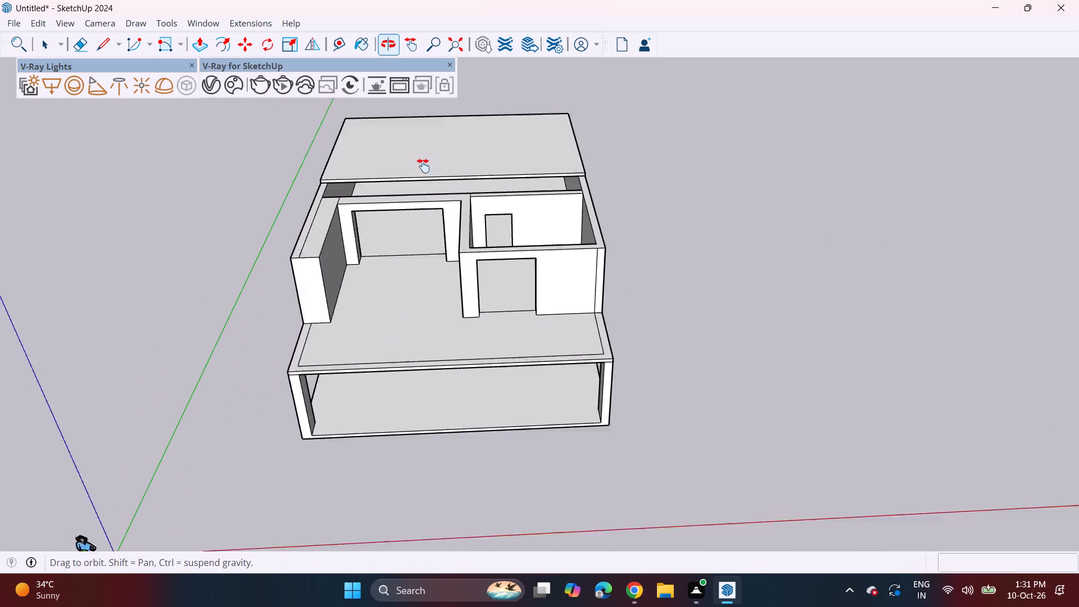
middle_click_drag(423, 166, 440, 129, "shift")
middle_click_drag(442, 225, 618, 135)
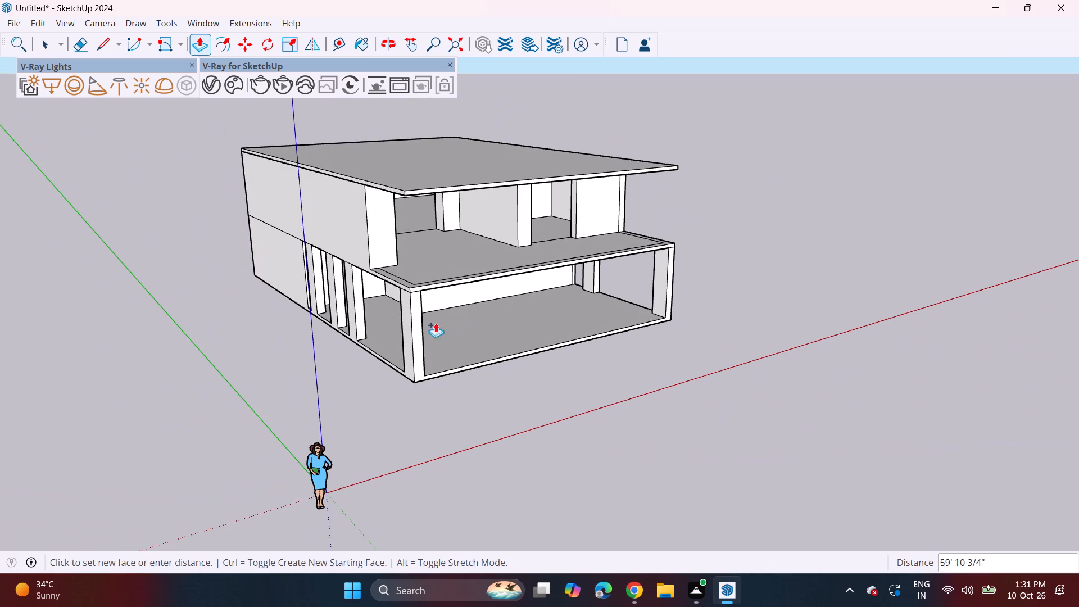
left_click(421, 329)
Draw a stepped line across the roof slab from one side edge to the other, with its last segment about 20' 1 11/16" long.
middle_click_drag(477, 283, 374, 297)
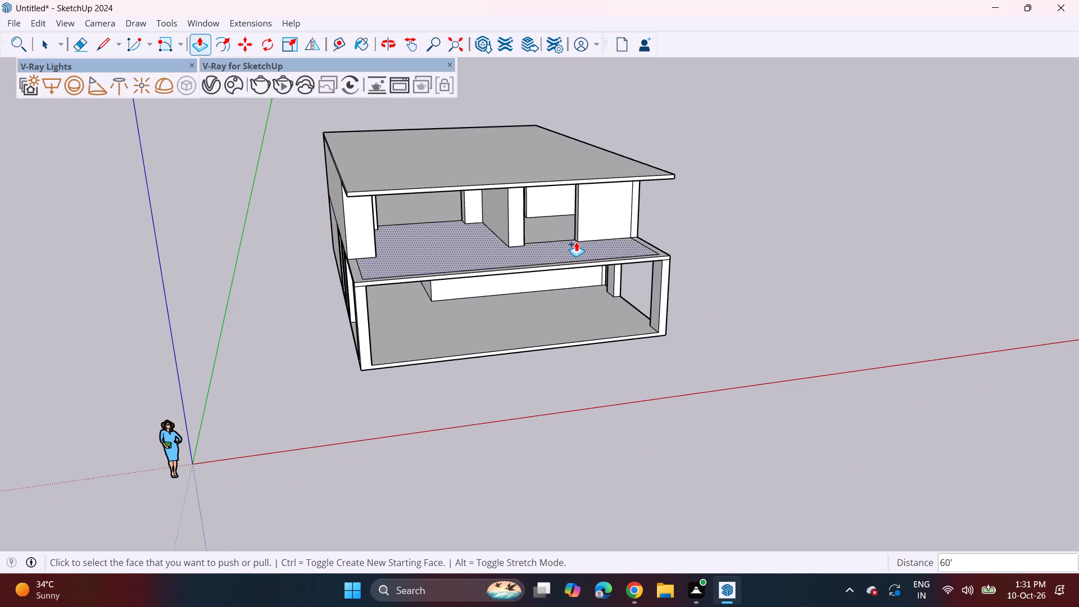
middle_click_drag(619, 243, 564, 210)
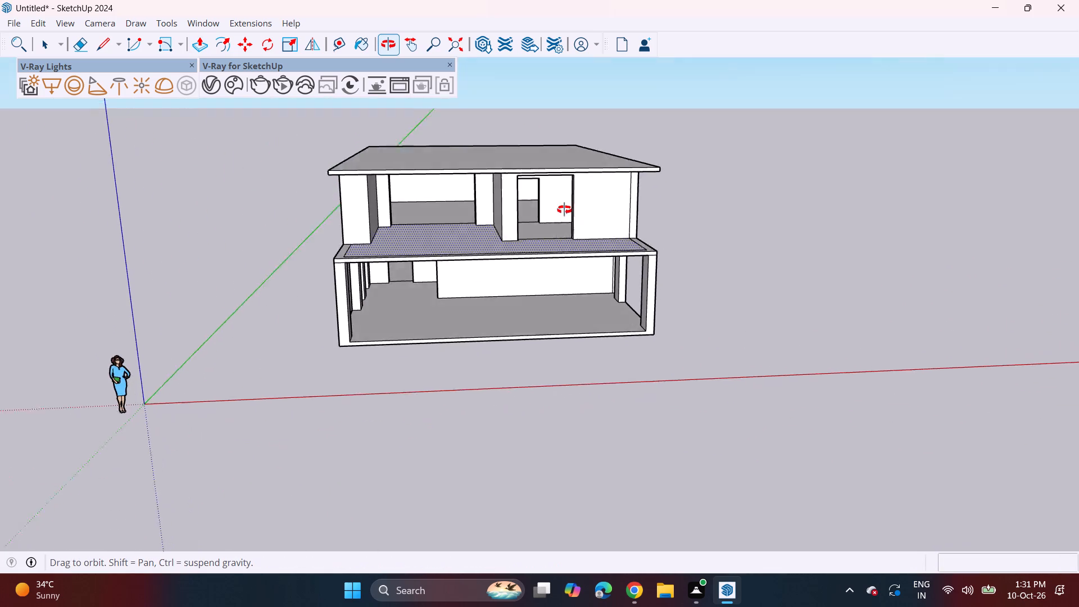
middle_click_drag(564, 210, 560, 183)
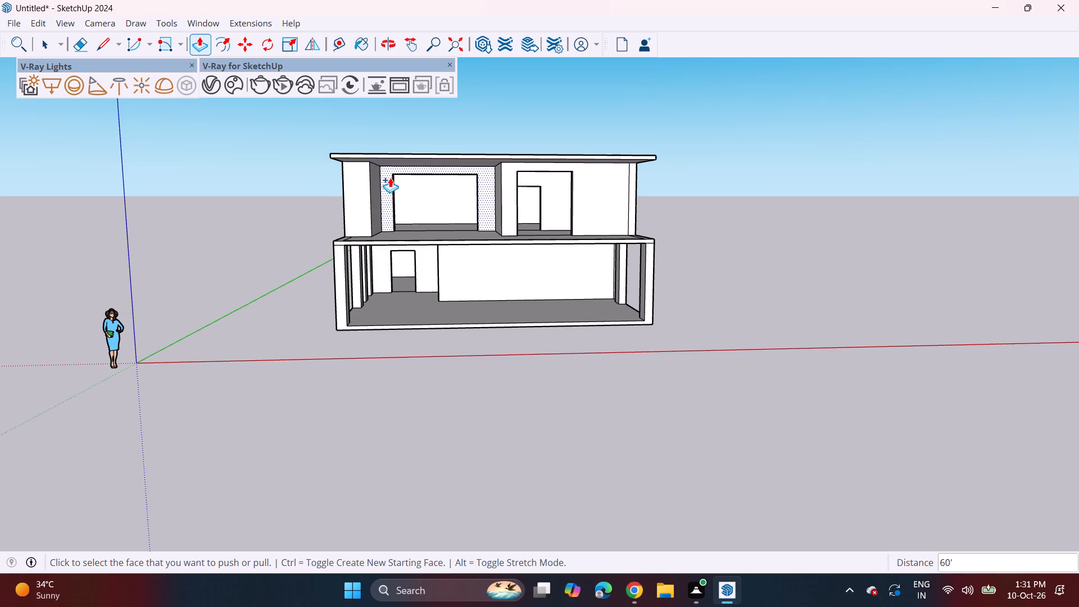
middle_click_drag(387, 176, 398, 234)
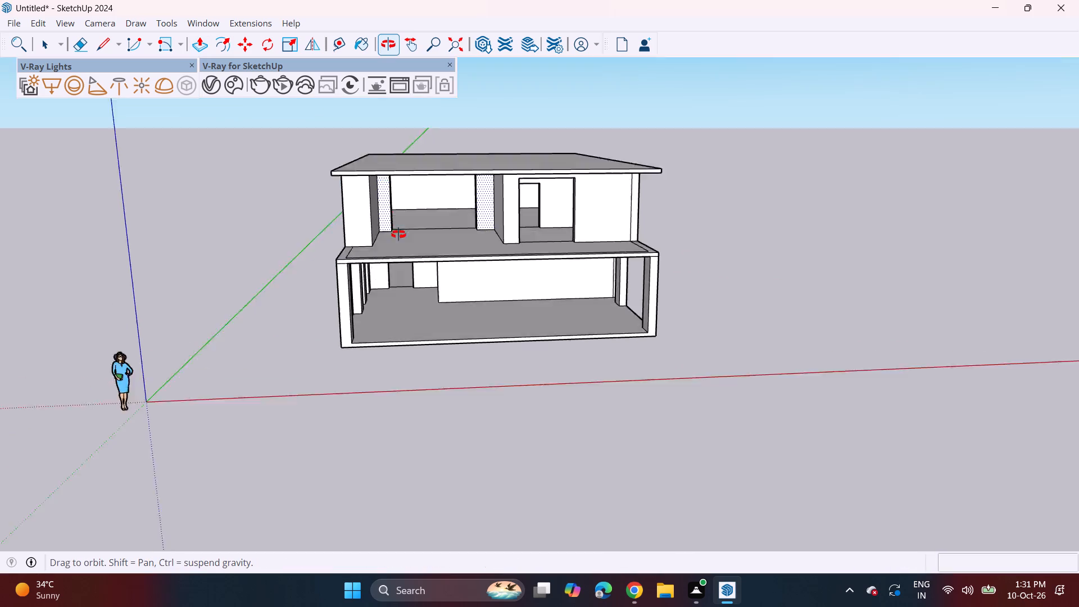
middle_click_drag(398, 234, 415, 446)
left_click(103, 47)
middle_click_drag(383, 315, 463, 207)
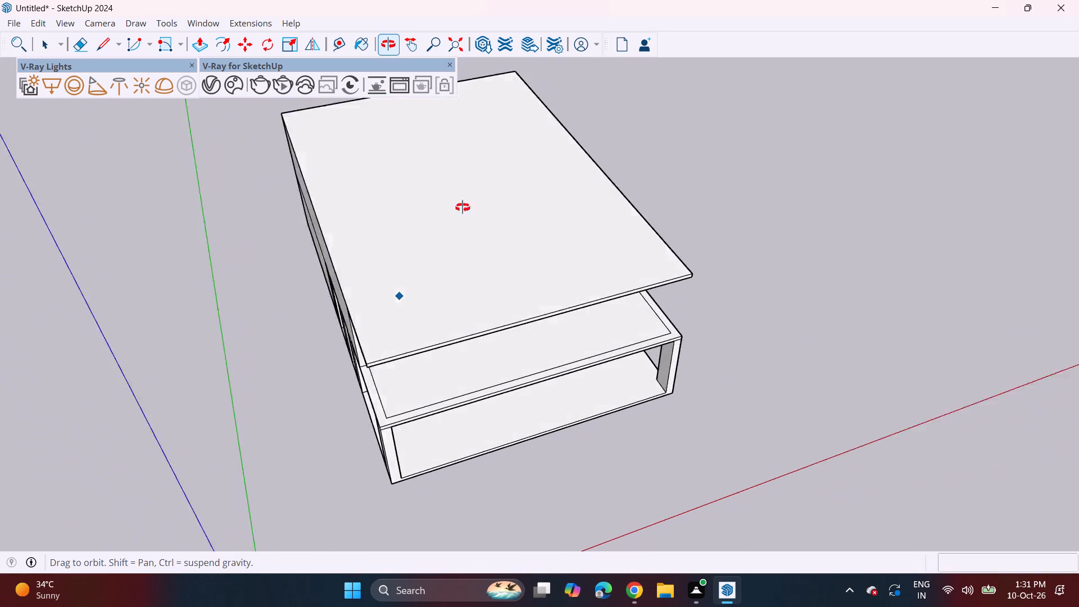
middle_click_drag(463, 207, 477, 193)
left_click_drag(341, 265, 347, 264)
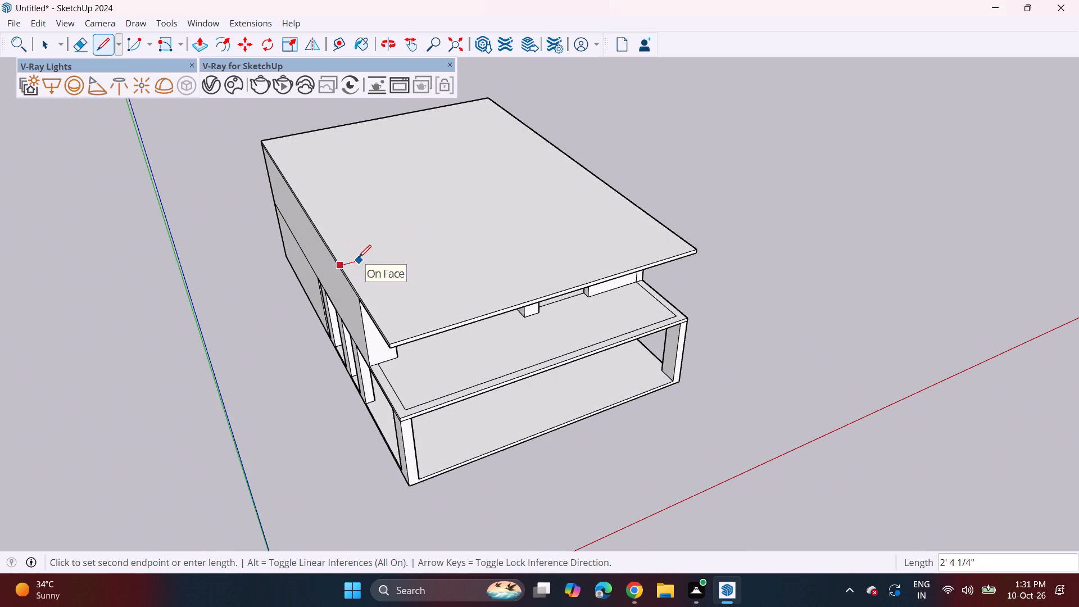
left_click(356, 257)
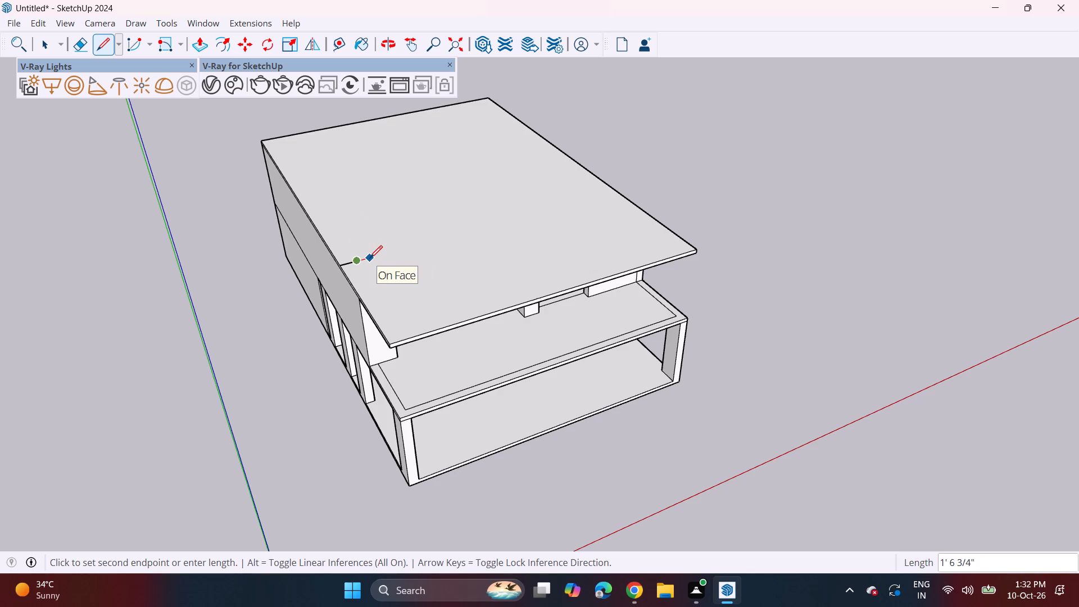
left_click(370, 258)
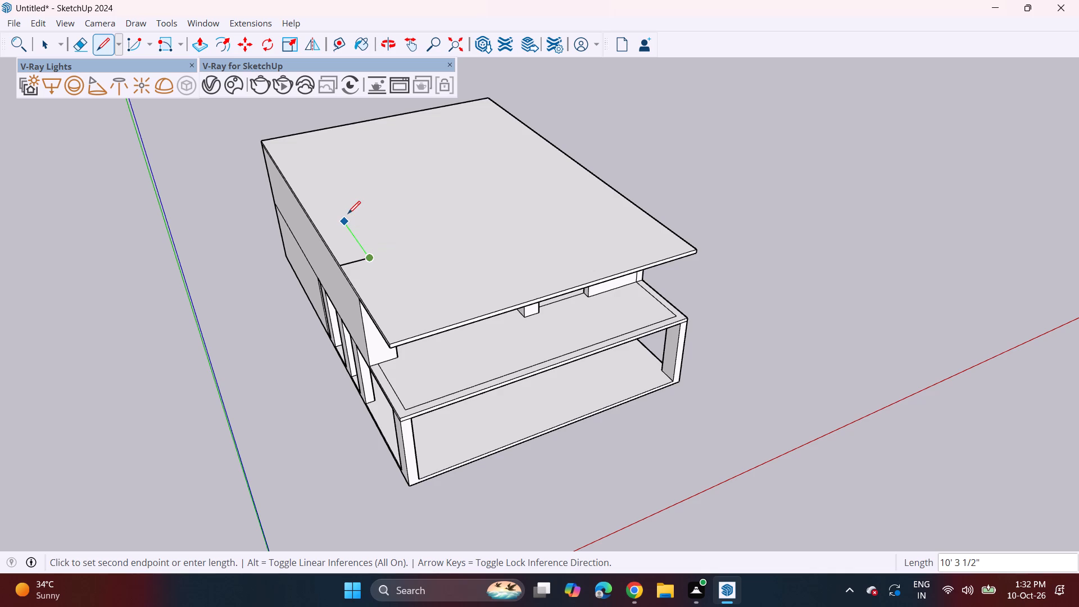
left_click(354, 229)
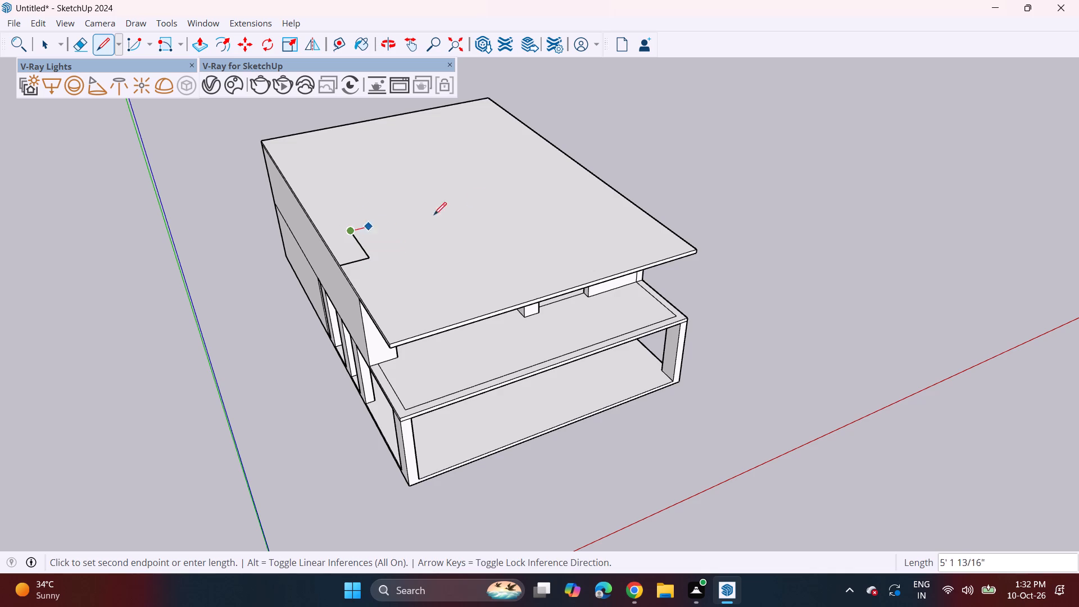
middle_click_drag(476, 216, 428, 198)
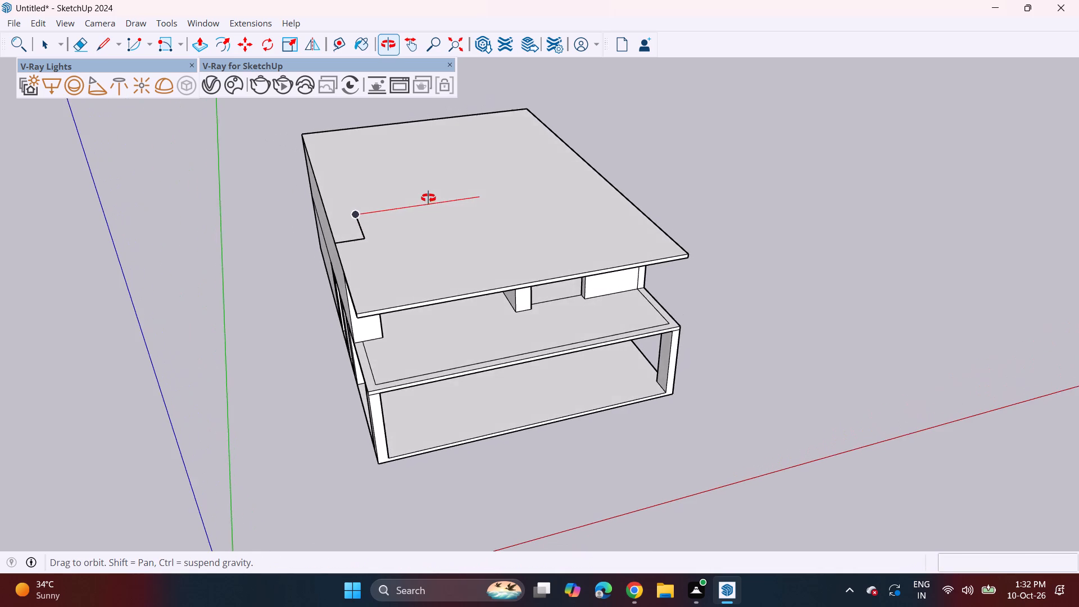
middle_click_drag(428, 198, 361, 114)
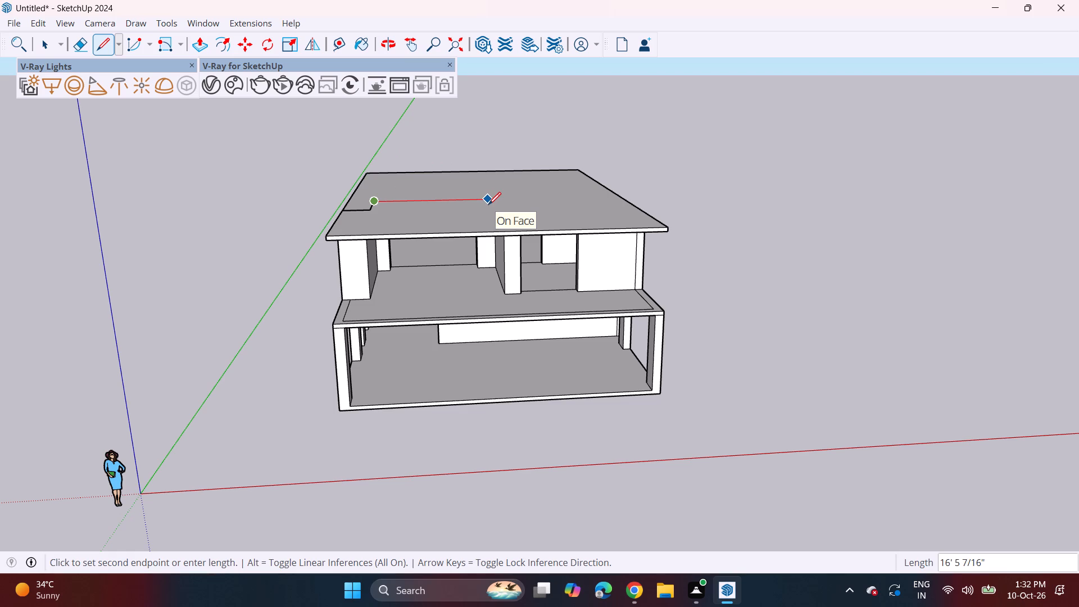
left_click(486, 205)
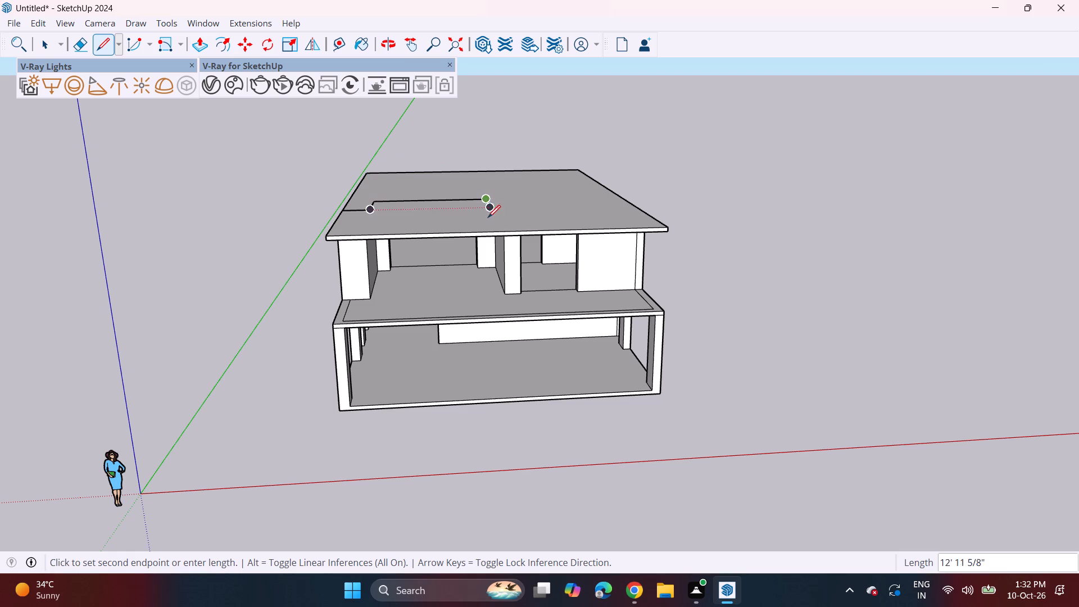
left_click(490, 210)
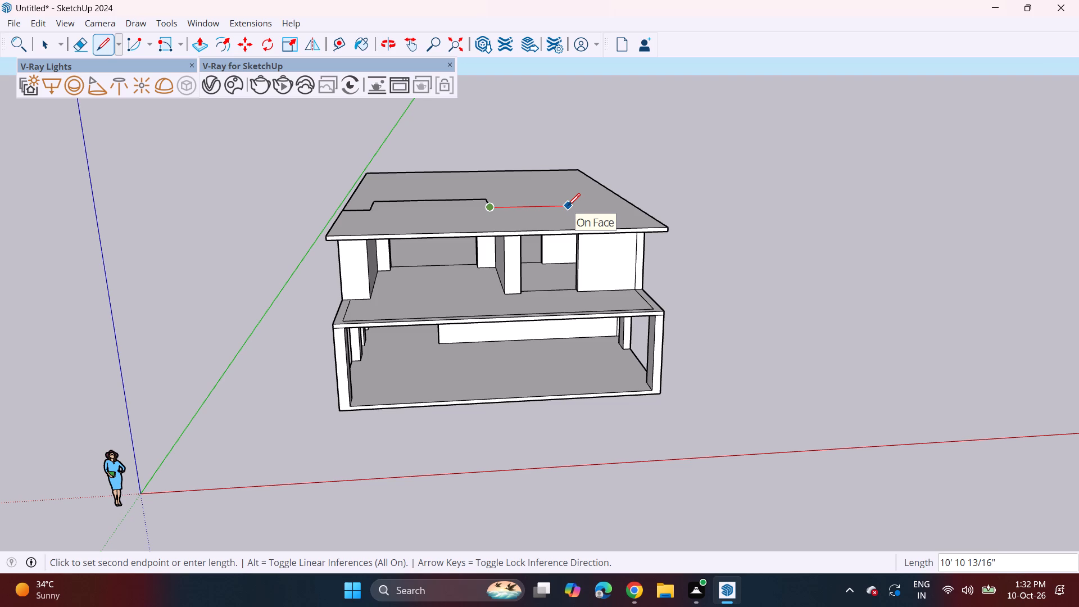
left_click(632, 204)
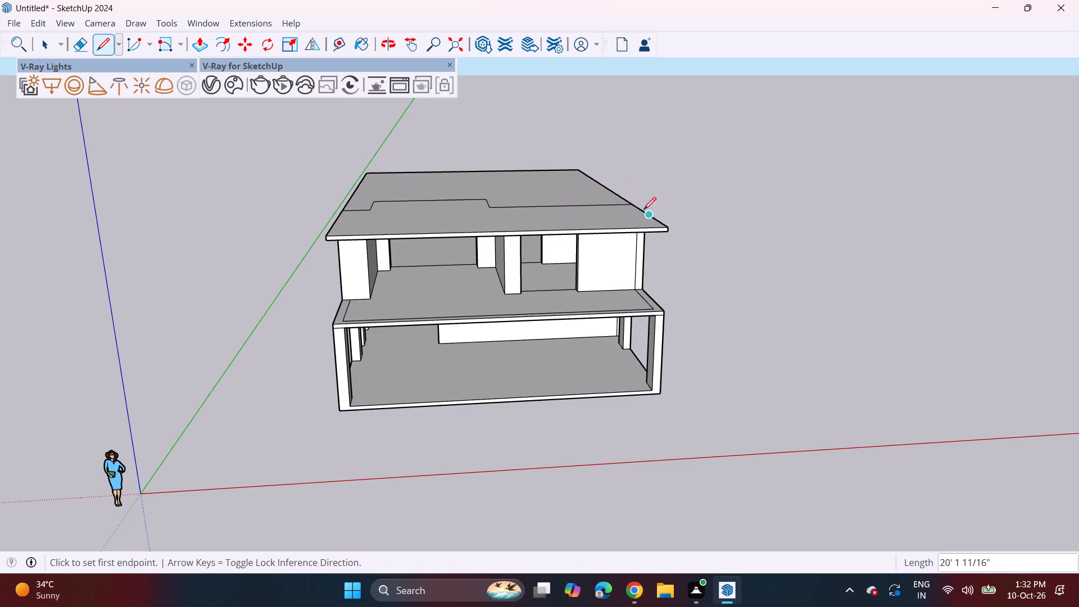
middle_click_drag(662, 225, 543, 242)
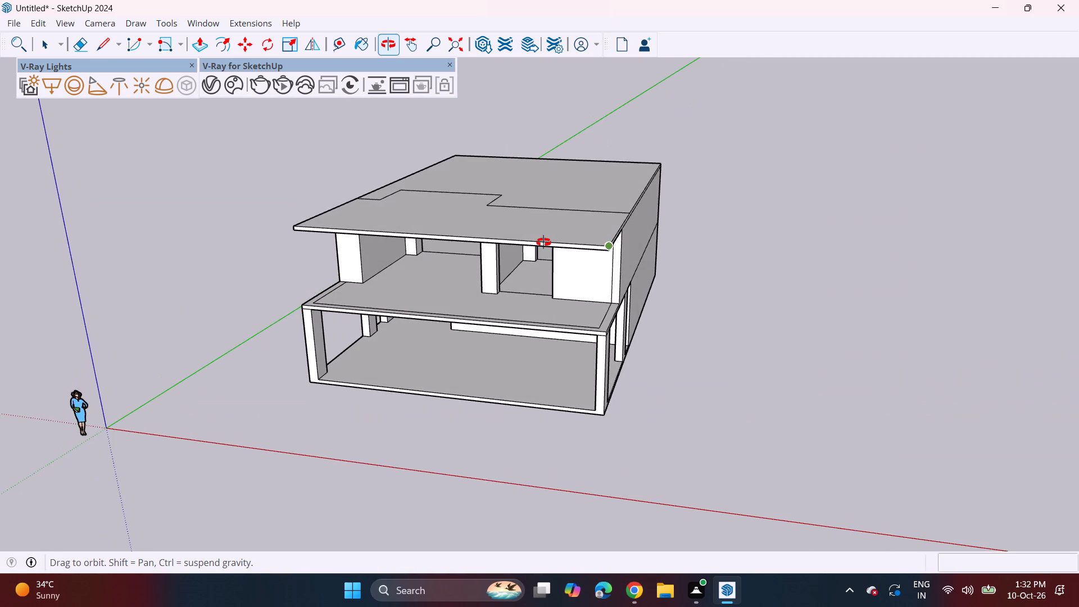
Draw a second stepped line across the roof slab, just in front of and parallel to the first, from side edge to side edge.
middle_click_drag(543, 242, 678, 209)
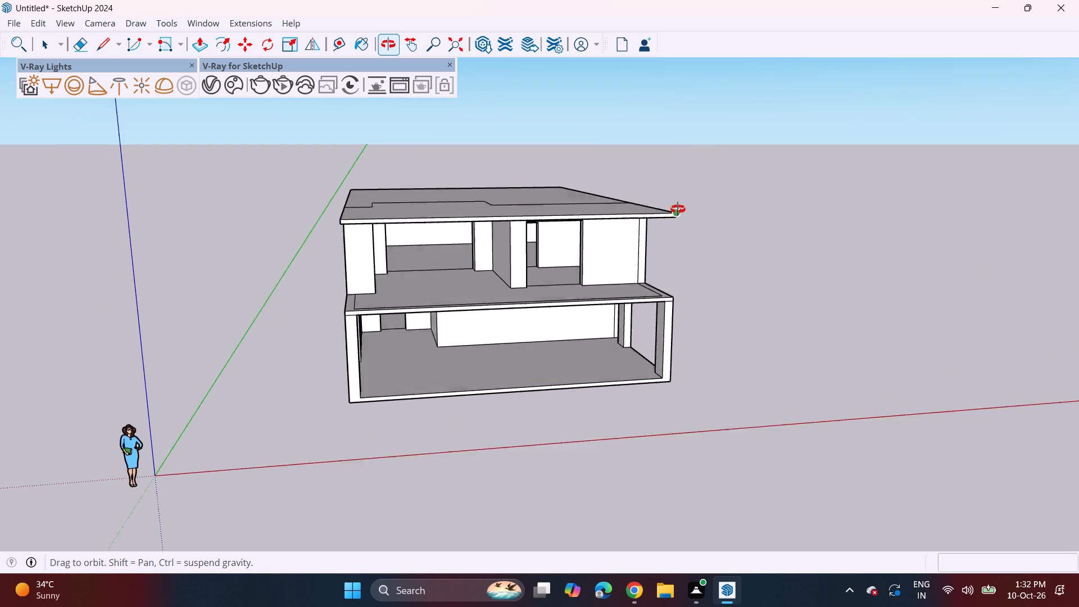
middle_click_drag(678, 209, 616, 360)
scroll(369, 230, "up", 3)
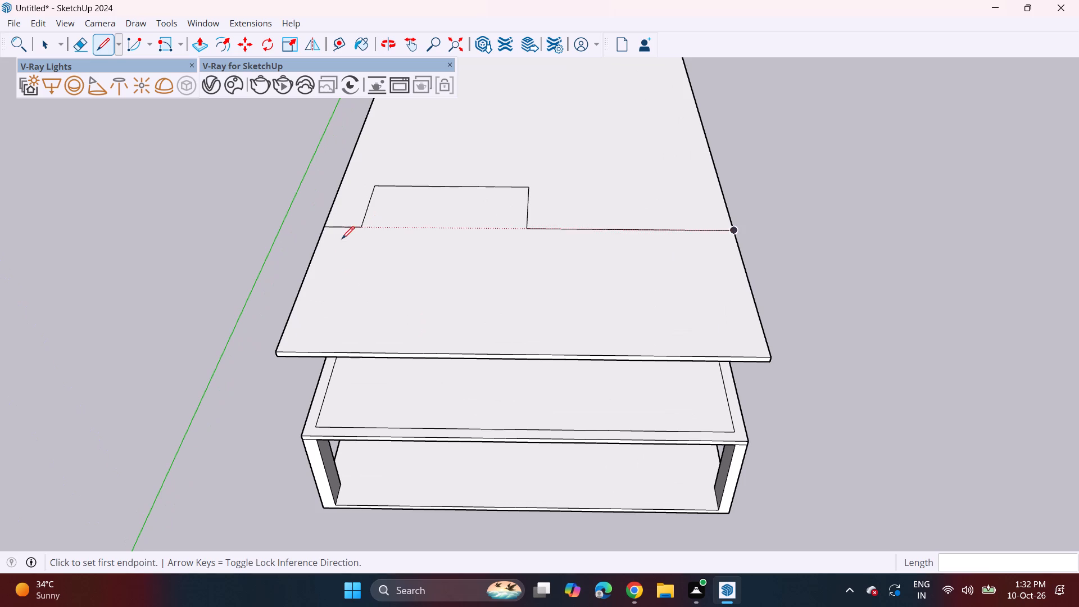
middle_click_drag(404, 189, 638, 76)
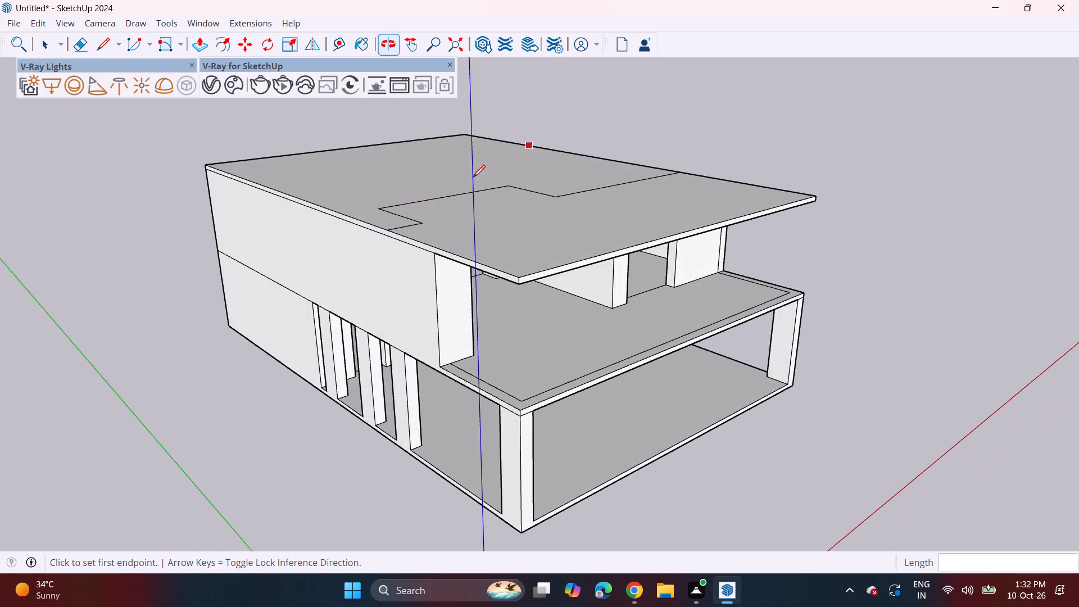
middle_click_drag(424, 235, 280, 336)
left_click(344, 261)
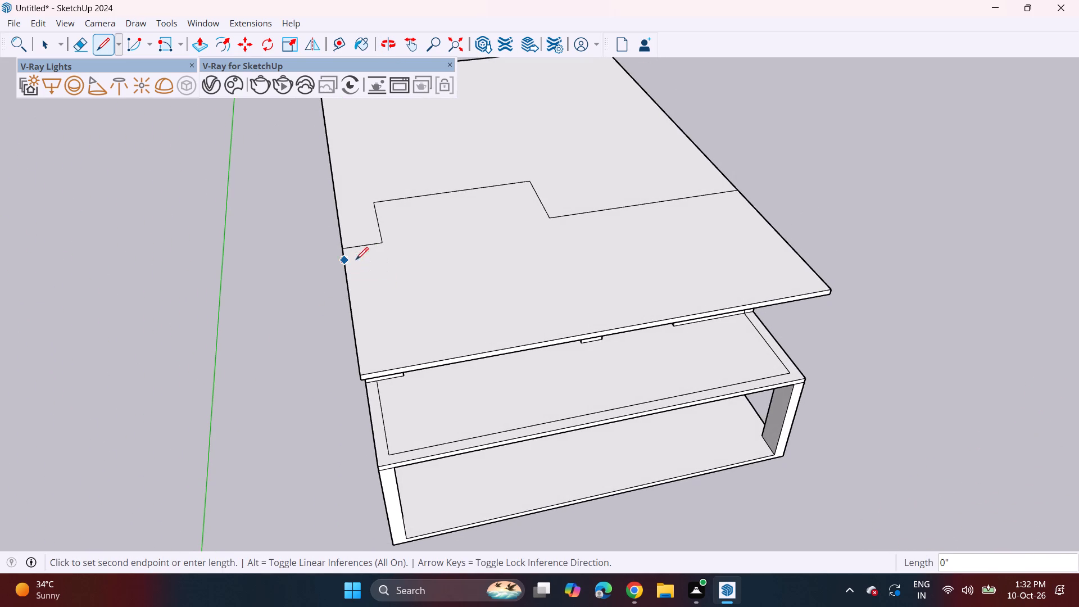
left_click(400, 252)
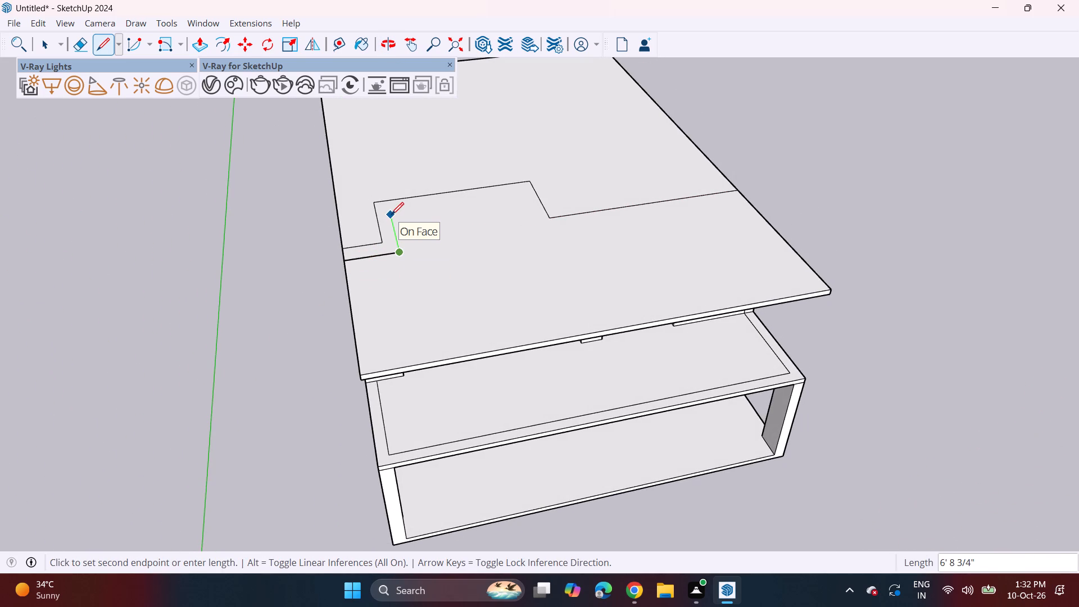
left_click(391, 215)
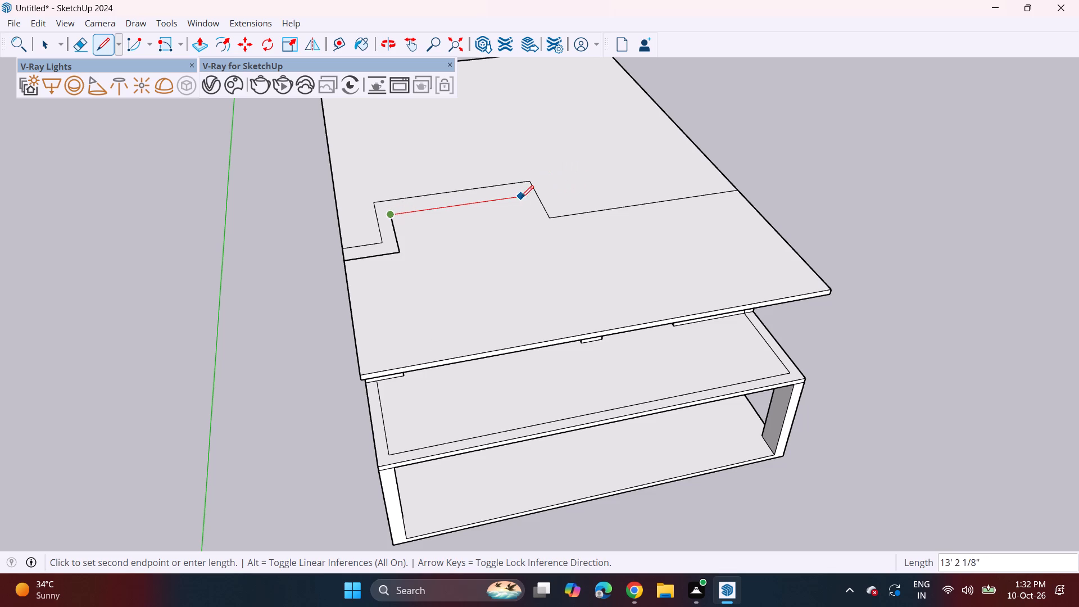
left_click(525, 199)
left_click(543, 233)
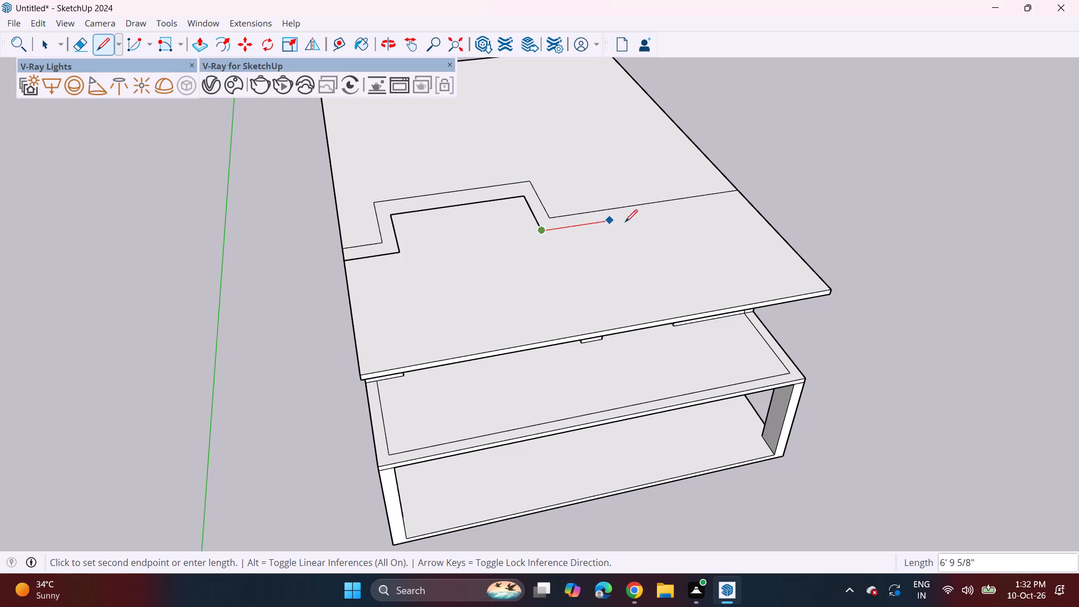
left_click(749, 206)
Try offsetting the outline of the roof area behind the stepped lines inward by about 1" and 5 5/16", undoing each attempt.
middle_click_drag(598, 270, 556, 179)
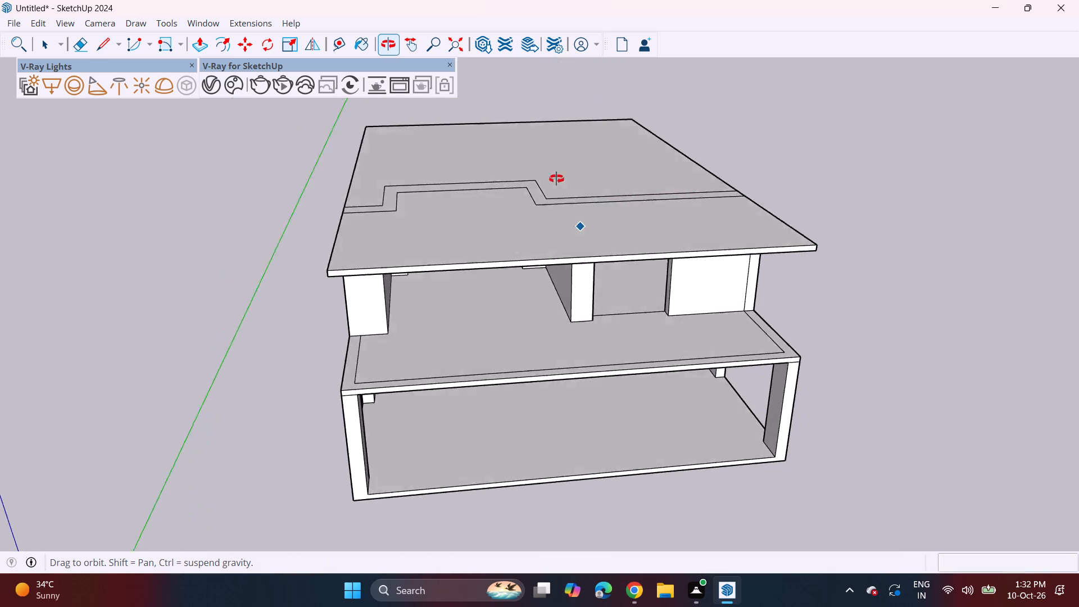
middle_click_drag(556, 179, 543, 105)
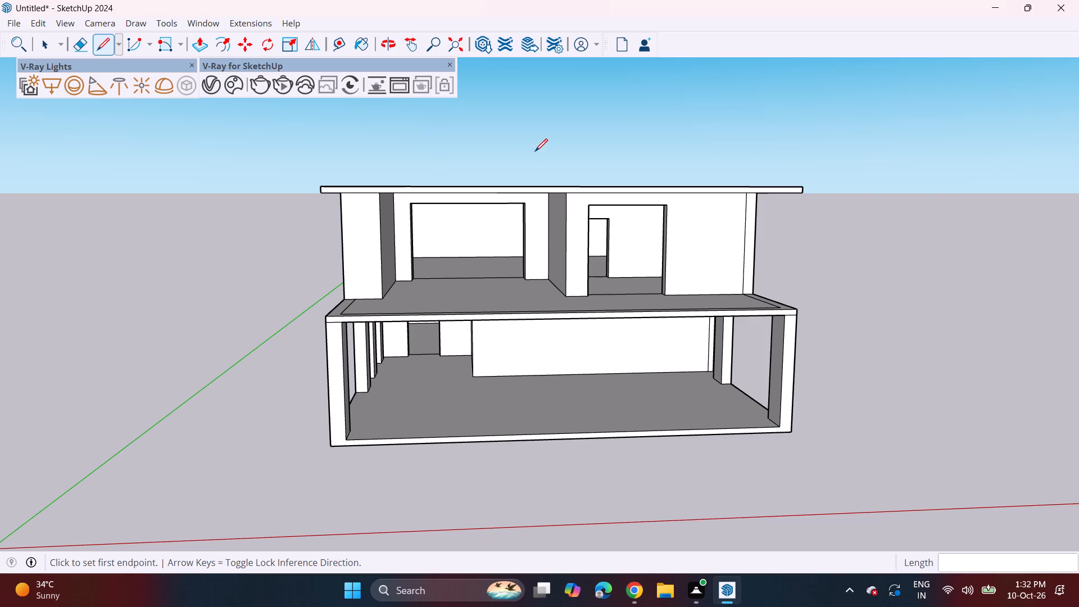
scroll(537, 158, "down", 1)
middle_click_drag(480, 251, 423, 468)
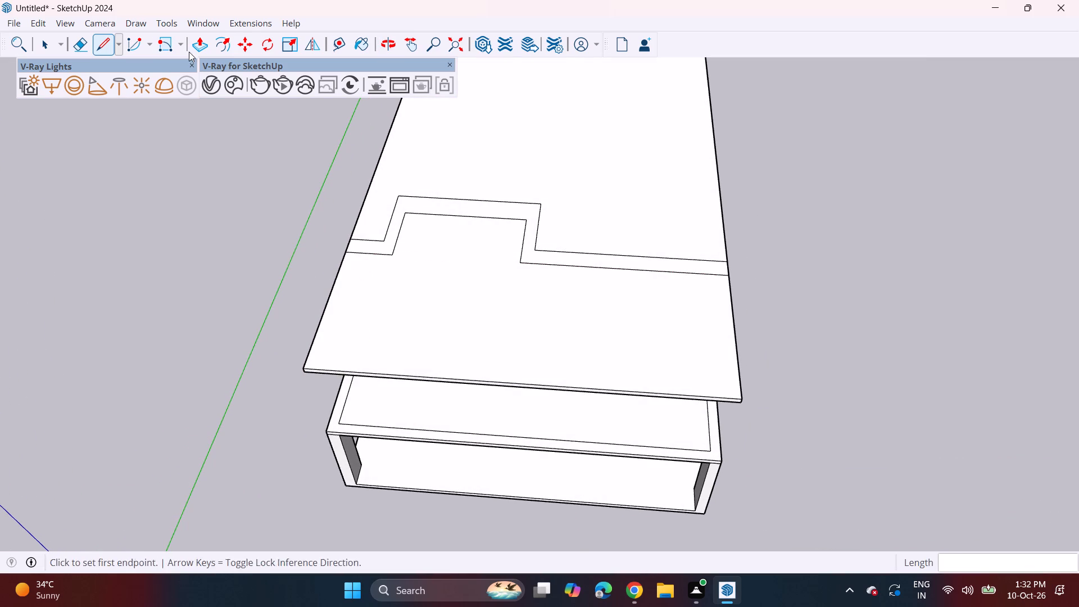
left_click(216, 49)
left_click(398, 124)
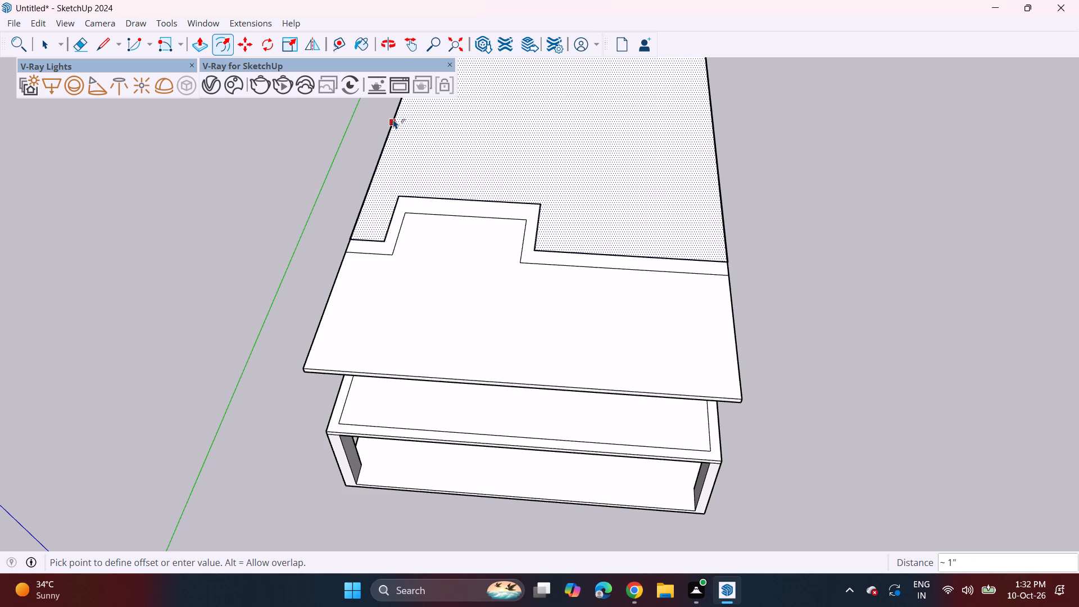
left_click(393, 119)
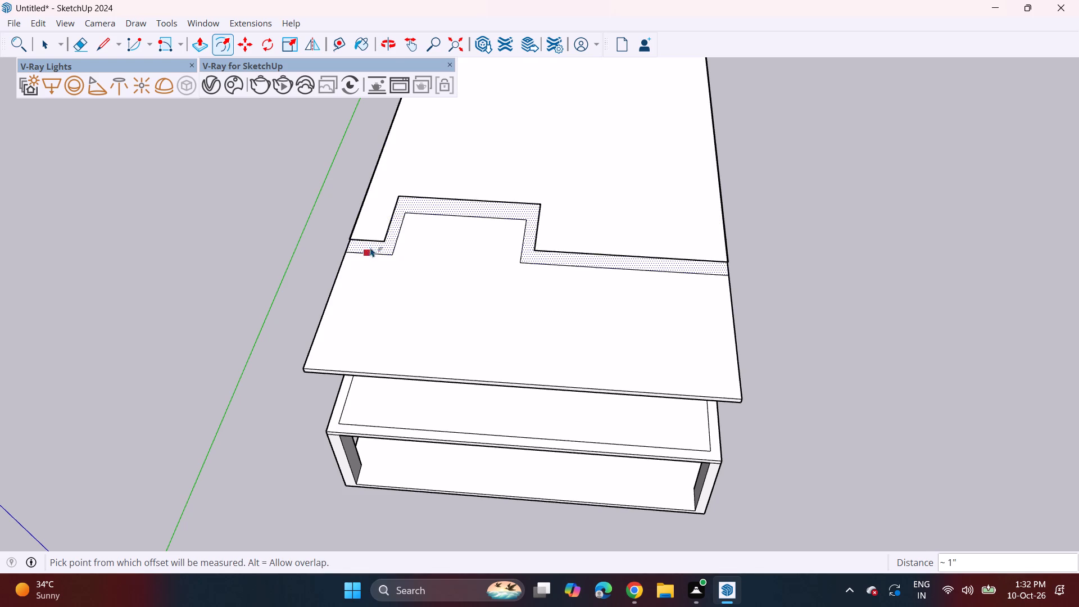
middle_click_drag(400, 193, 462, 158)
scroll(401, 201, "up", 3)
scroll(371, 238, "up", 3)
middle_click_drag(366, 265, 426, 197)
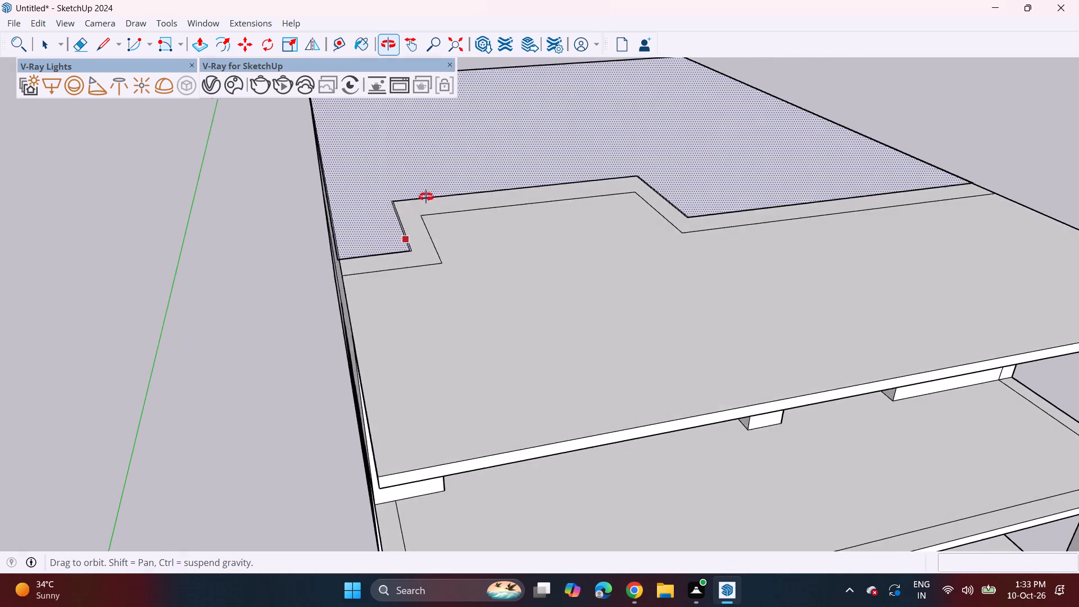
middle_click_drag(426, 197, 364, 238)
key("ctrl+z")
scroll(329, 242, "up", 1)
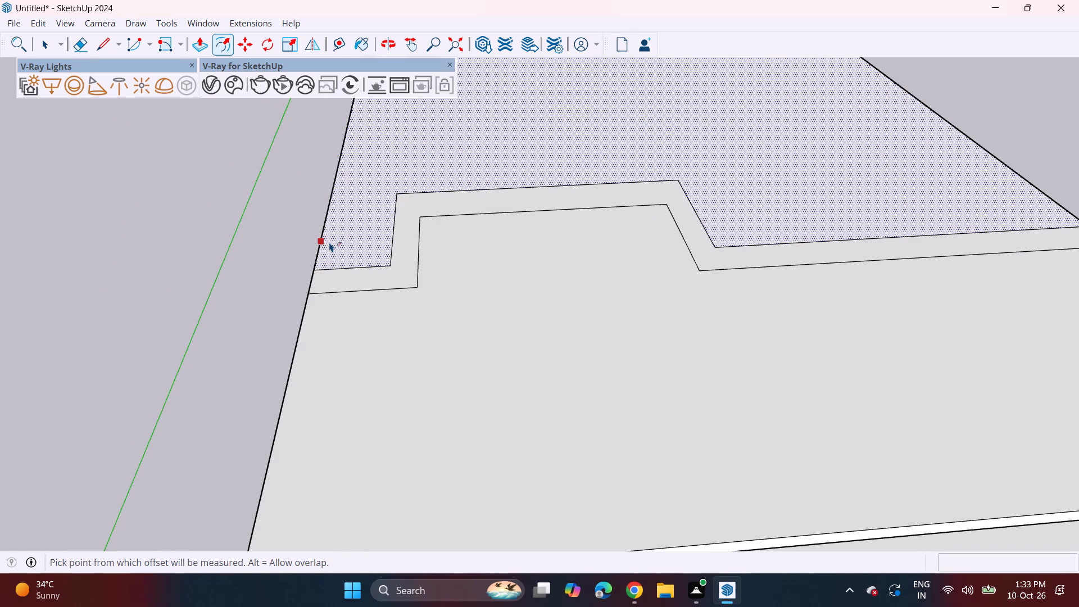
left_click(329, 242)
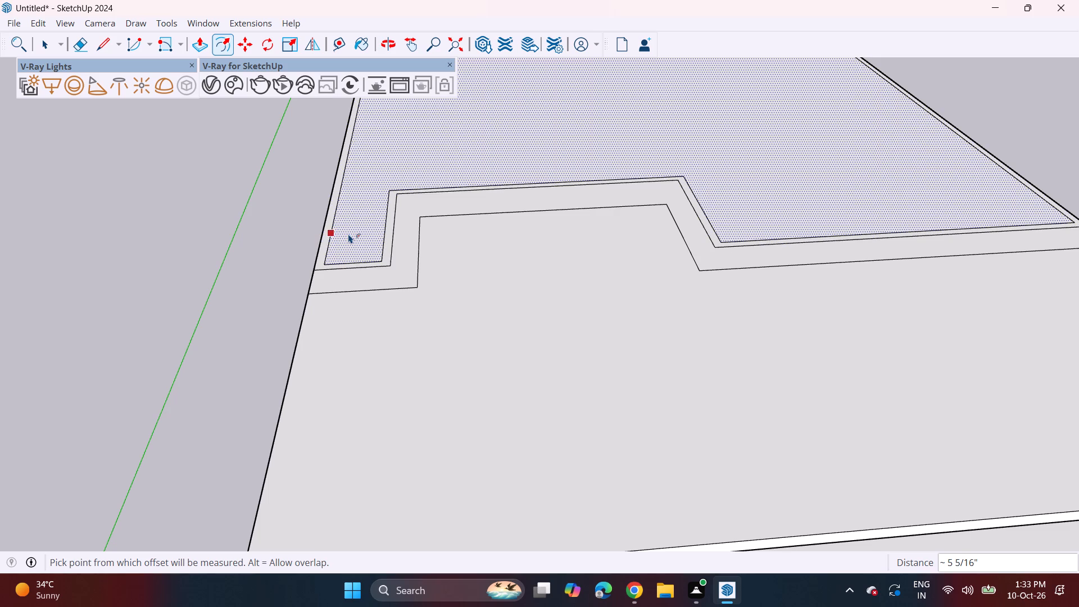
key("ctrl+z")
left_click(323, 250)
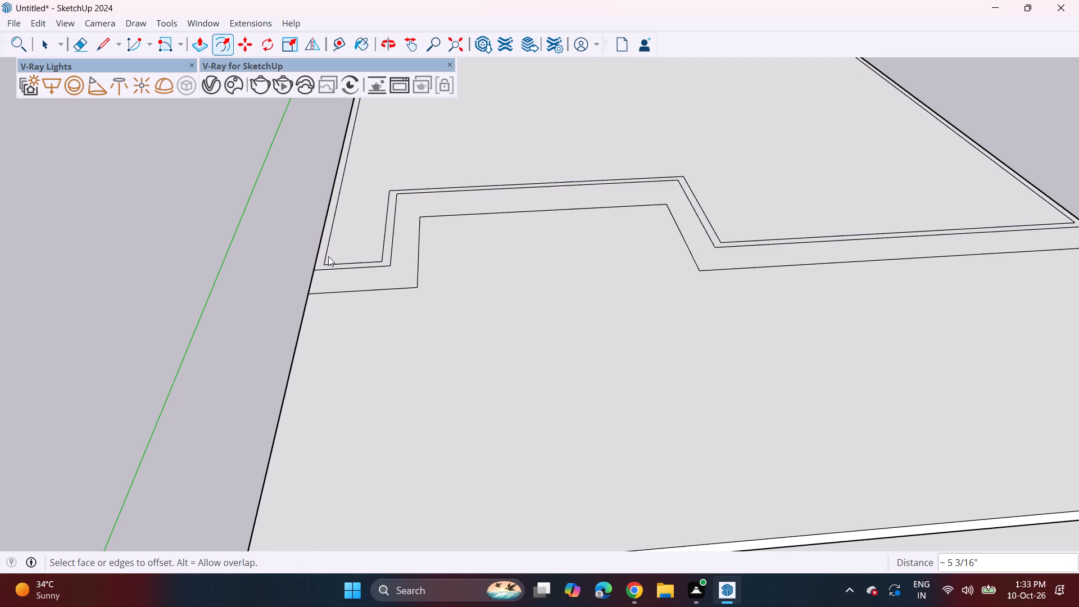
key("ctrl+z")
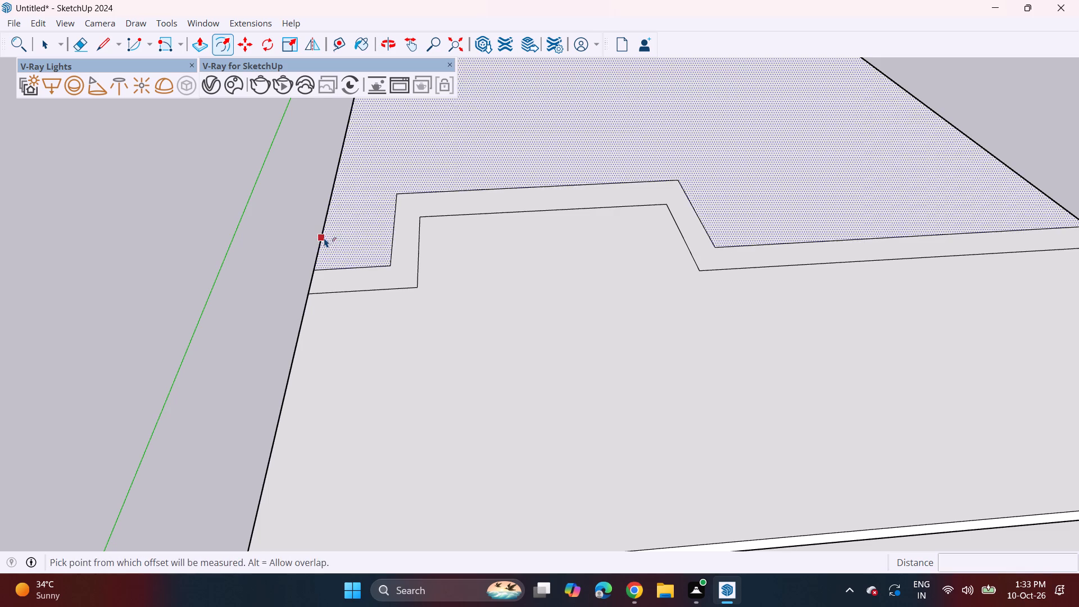
Offset the outline of the roof area behind the stepped lines inward by about 6 3/4".
left_click(324, 237)
left_click(325, 237)
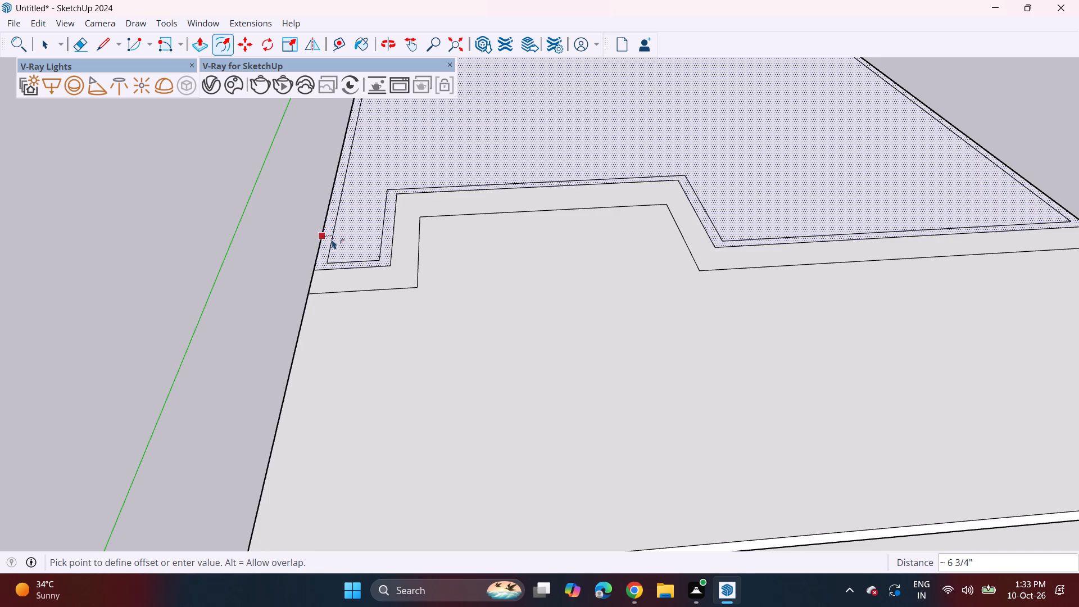
left_click(332, 239)
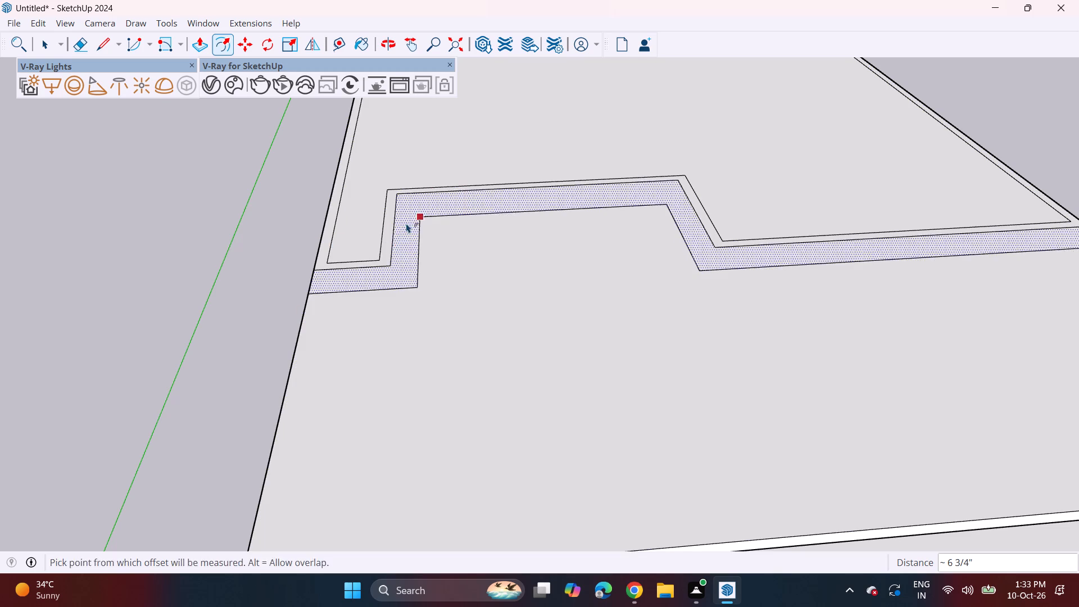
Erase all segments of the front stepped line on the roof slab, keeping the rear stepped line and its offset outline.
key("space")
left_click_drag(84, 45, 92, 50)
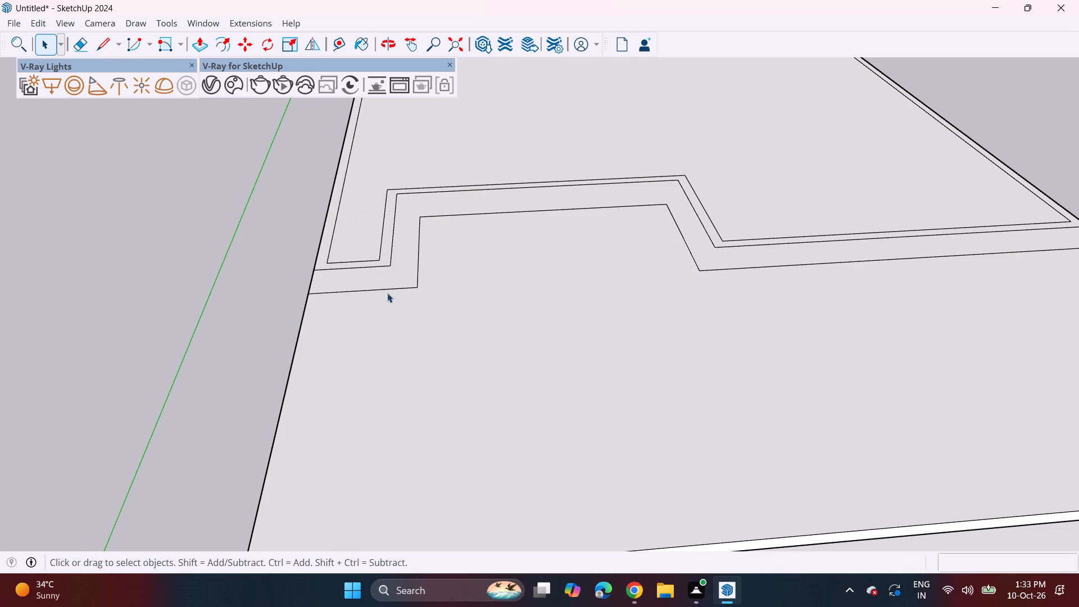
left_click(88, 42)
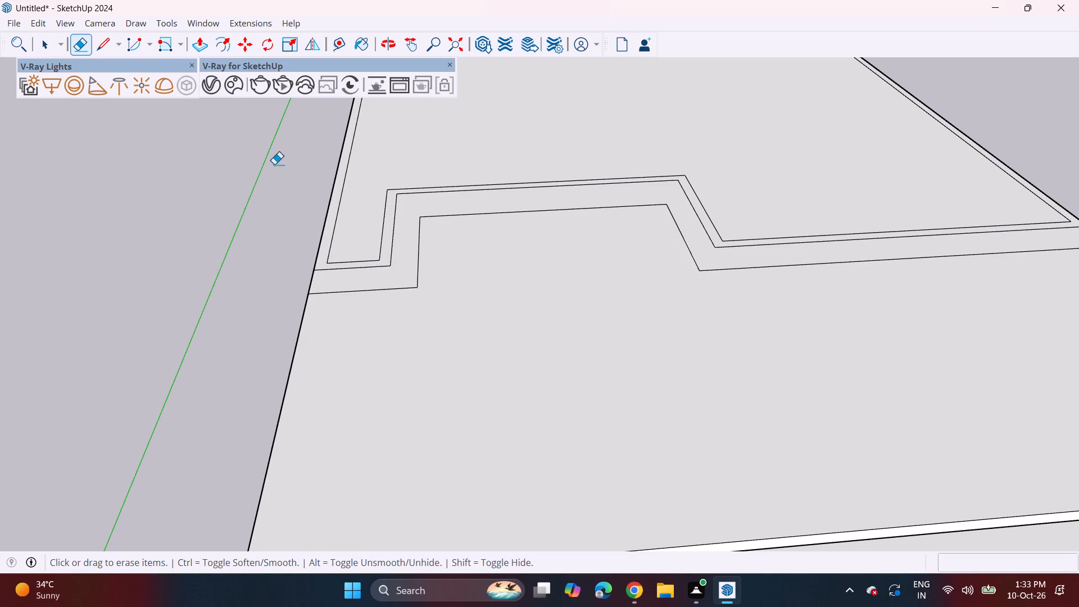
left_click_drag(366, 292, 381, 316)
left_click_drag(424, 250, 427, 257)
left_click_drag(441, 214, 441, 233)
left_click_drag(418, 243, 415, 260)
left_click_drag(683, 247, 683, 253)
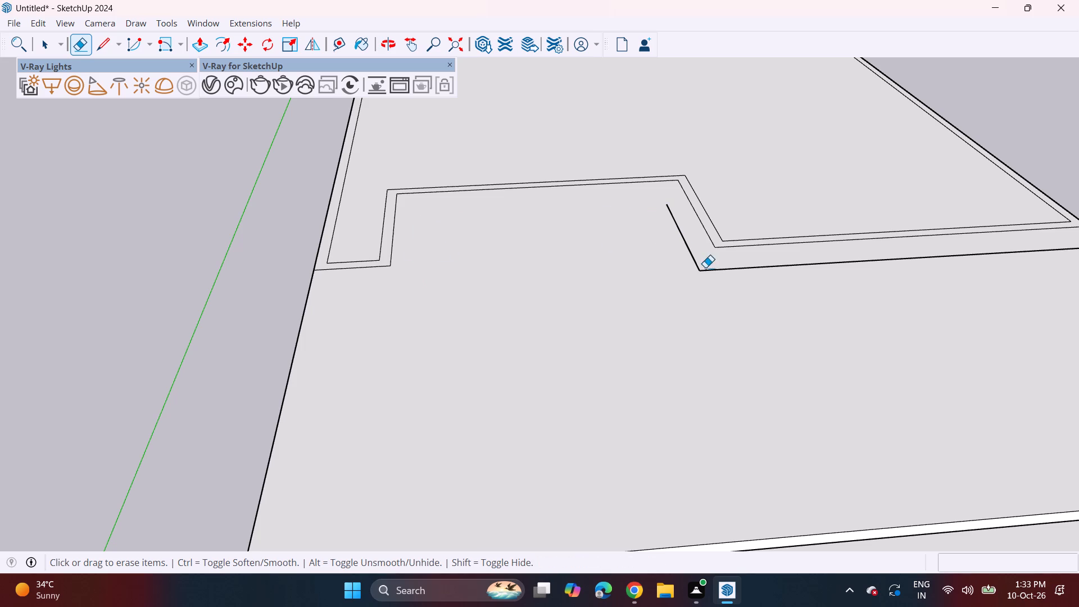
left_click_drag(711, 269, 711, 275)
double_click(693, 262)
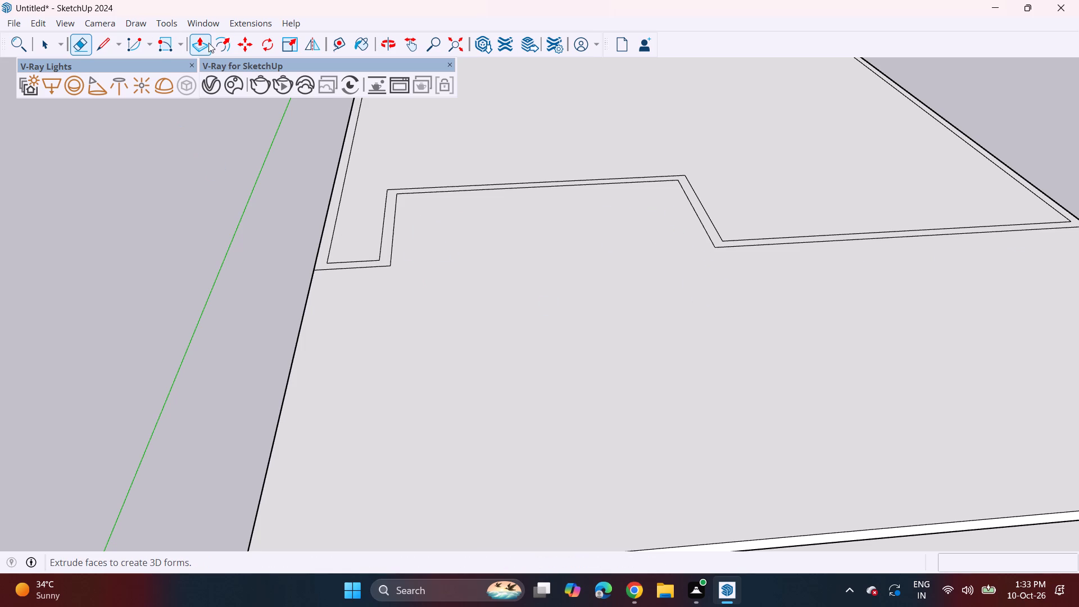
Push/Pull the narrow offset border on the roof slab up 10' to form the perimeter walls.
double_click(207, 43)
double_click(383, 252)
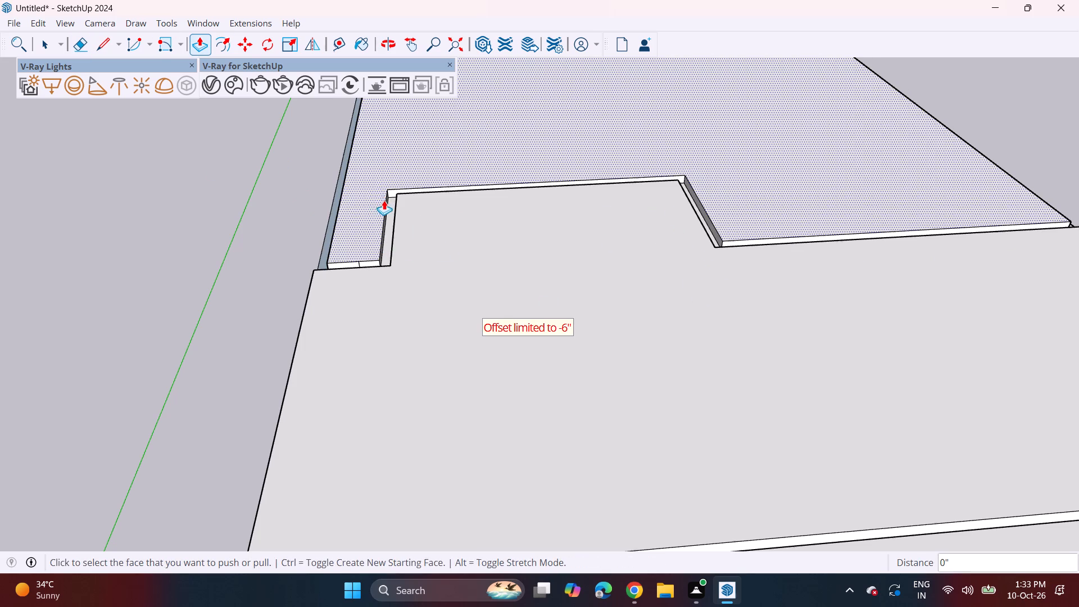
key("ctrl+z")
left_click(387, 243)
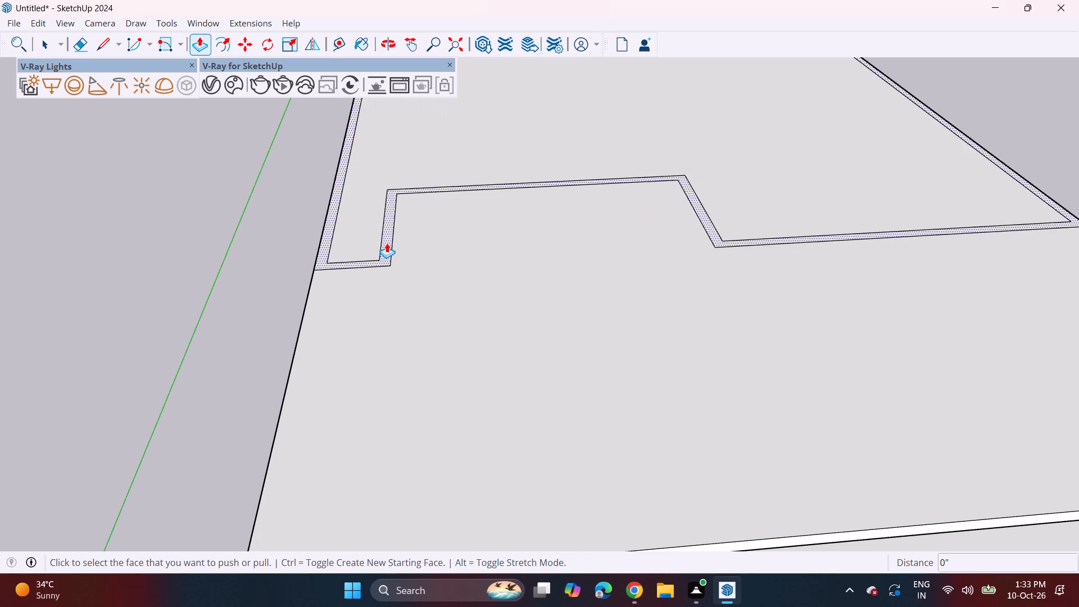
type("10'")
key("Return")
Push/Pull the recess-side face of the narrow front corner wall on the roof back by 5 5/16".
scroll(379, 366, "down", 8)
middle_click_drag(463, 414, 439, 197)
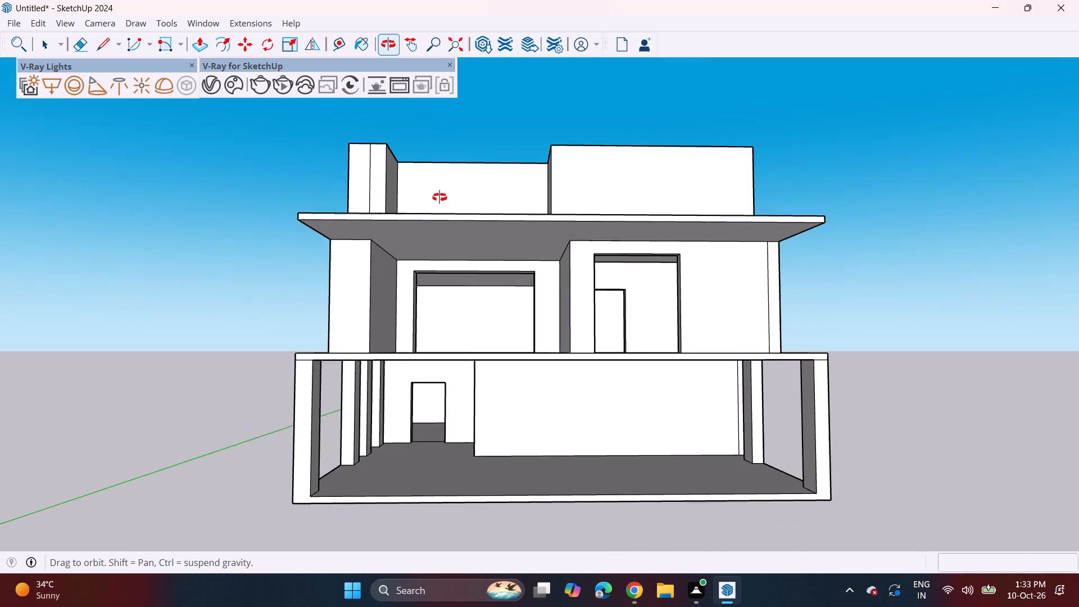
middle_click_drag(439, 197, 436, 225)
middle_click_drag(414, 214, 461, 237)
middle_click_drag(403, 227, 371, 241)
left_click(388, 233)
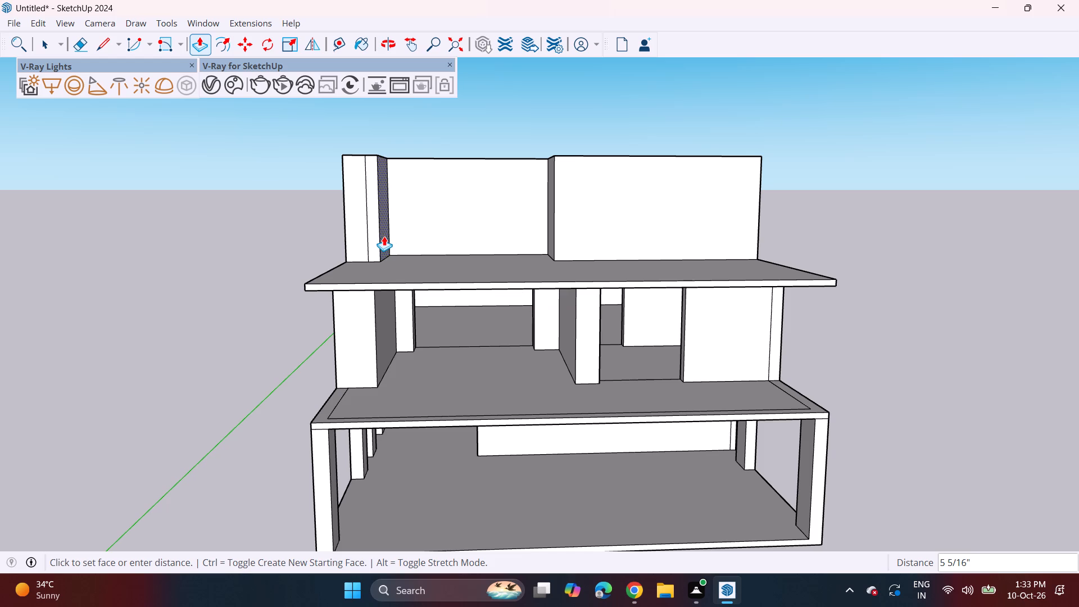
left_click(384, 236)
Erase the stray vertical line on the front face of the narrow rooftop corner wall.
scroll(354, 252, "up", 3)
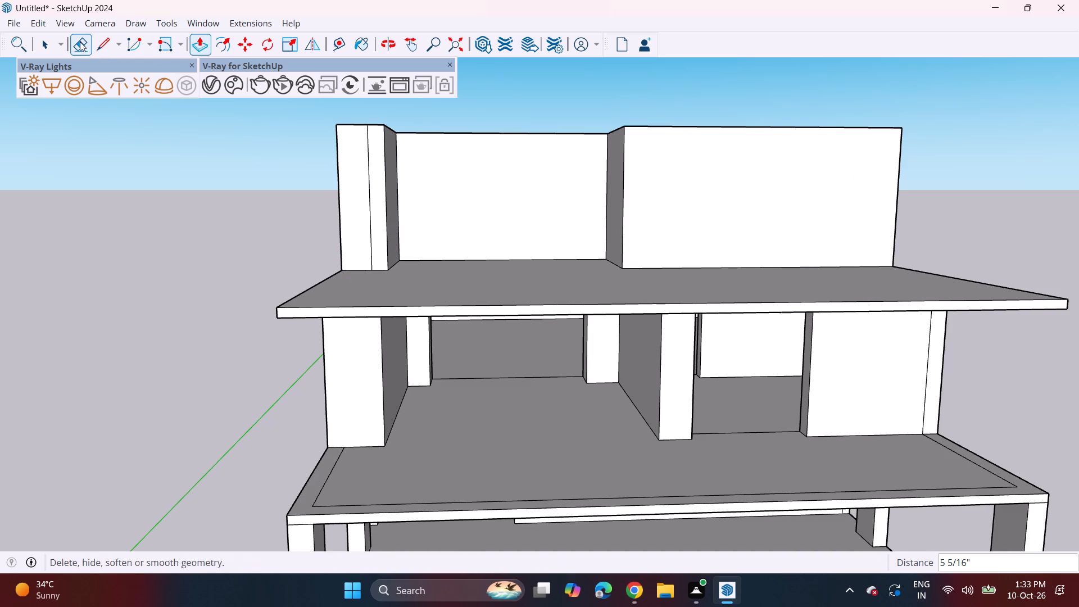
left_click_drag(79, 44, 89, 49)
left_click(368, 183)
left_click(361, 188)
double_click(369, 219)
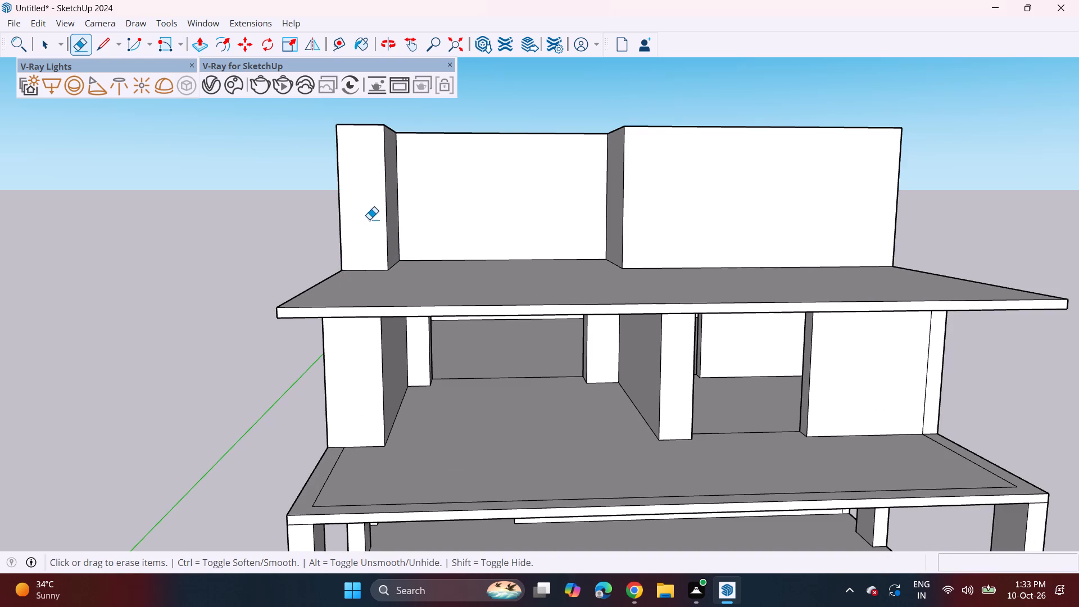
Push/Pull the inner side face of the short wall beside the rooftop recess toward the enclosed area by 1' 1" to thicken it.
middle_click_drag(405, 247, 410, 179)
scroll(409, 185, "down", 4)
middle_click_drag(507, 271, 431, 282)
scroll(397, 283, "down", 3)
middle_click_drag(391, 277, 394, 325)
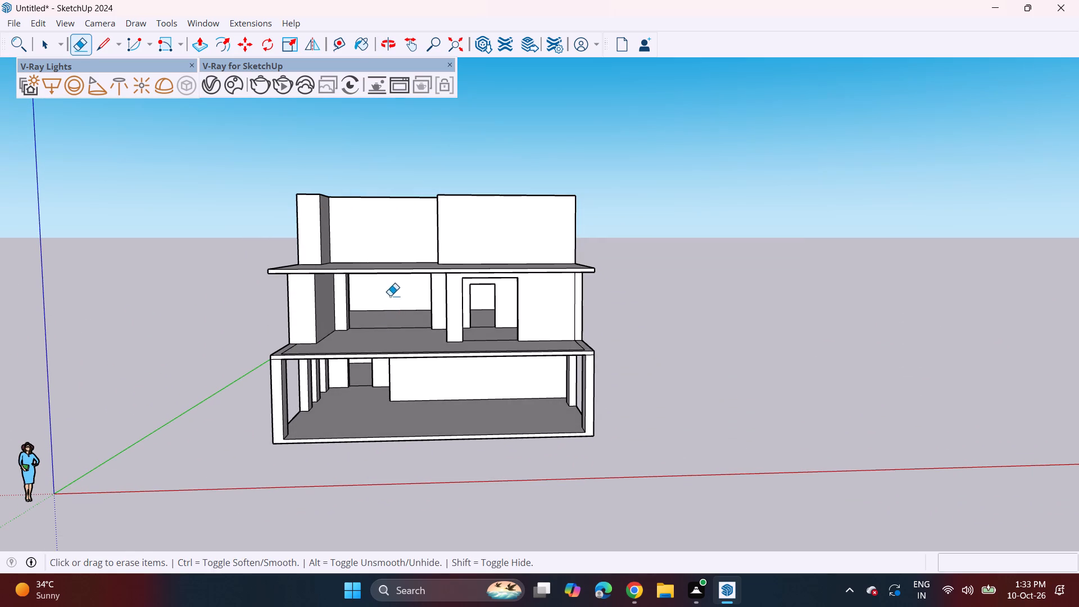
middle_click_drag(364, 358, 371, 307)
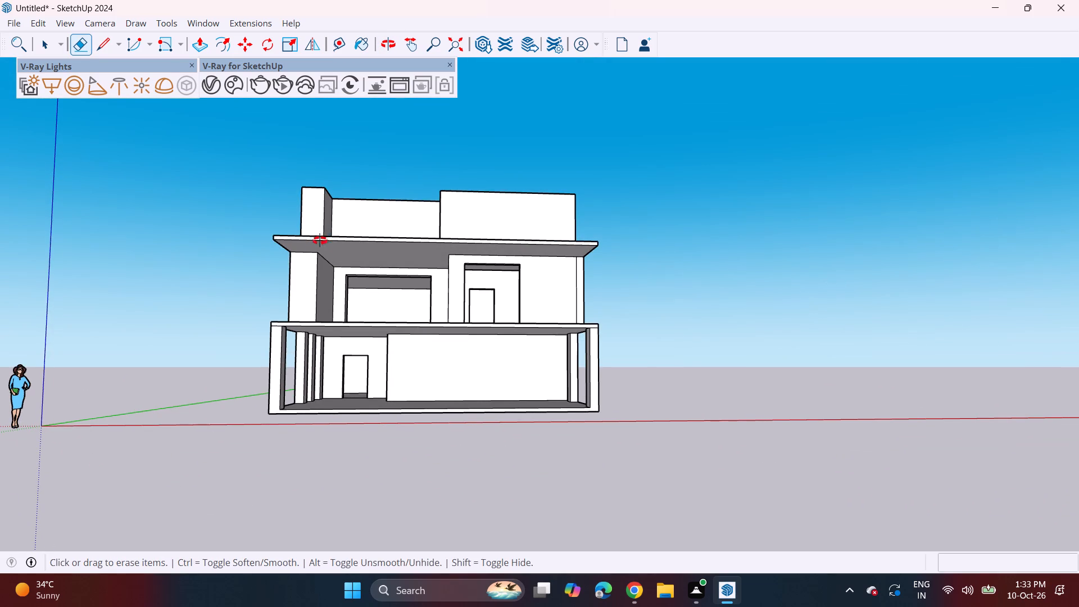
middle_click_drag(320, 241, 341, 324)
scroll(338, 227, "up", 3)
middle_click_drag(326, 226, 324, 358)
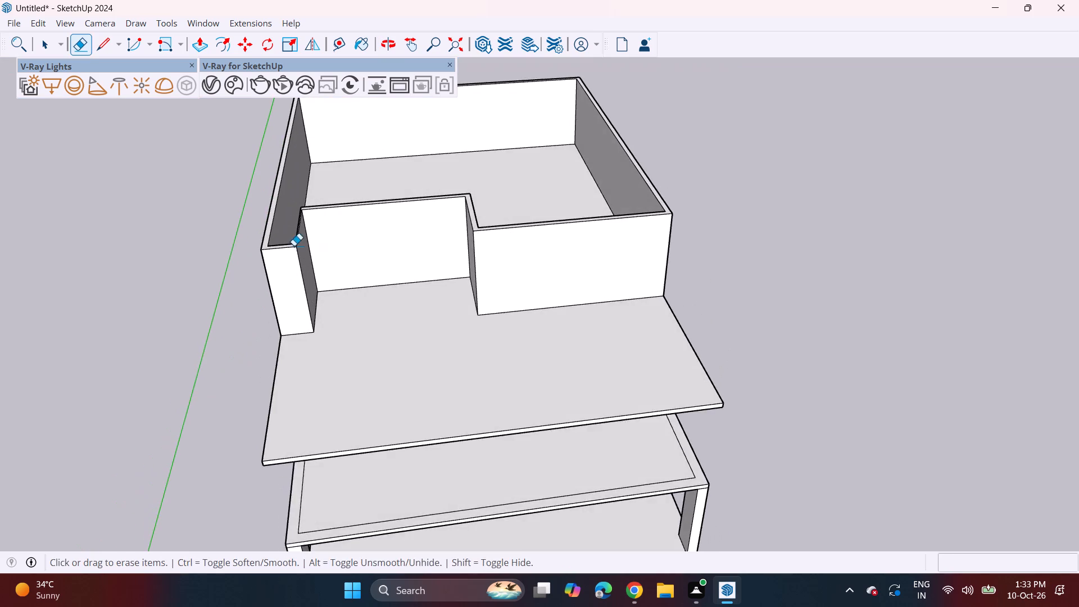
scroll(294, 244, "up", 4)
middle_click_drag(285, 237, 410, 289)
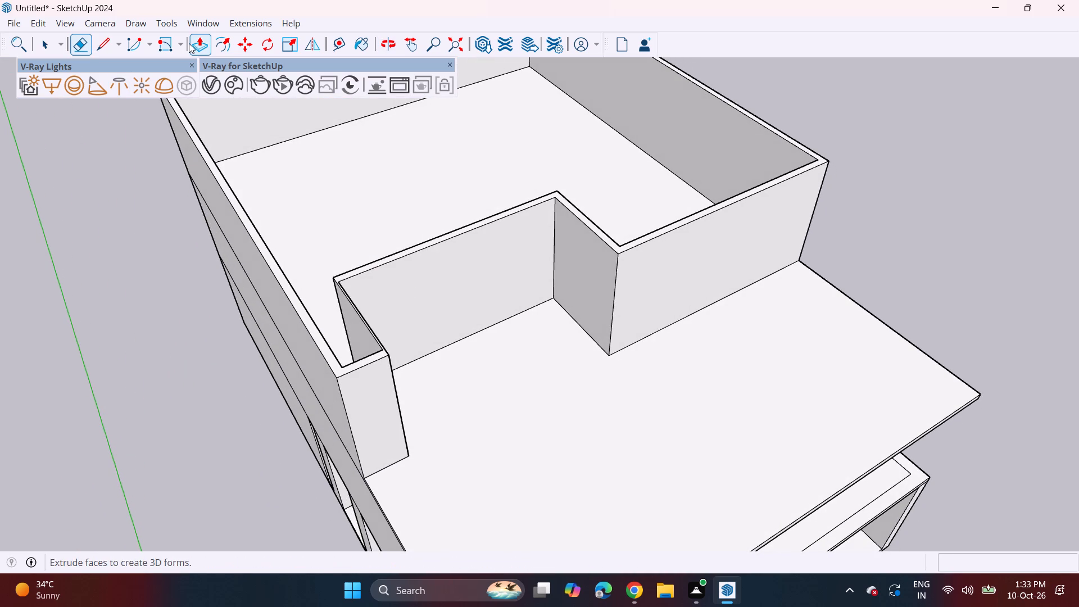
left_click(189, 43)
left_click(359, 333)
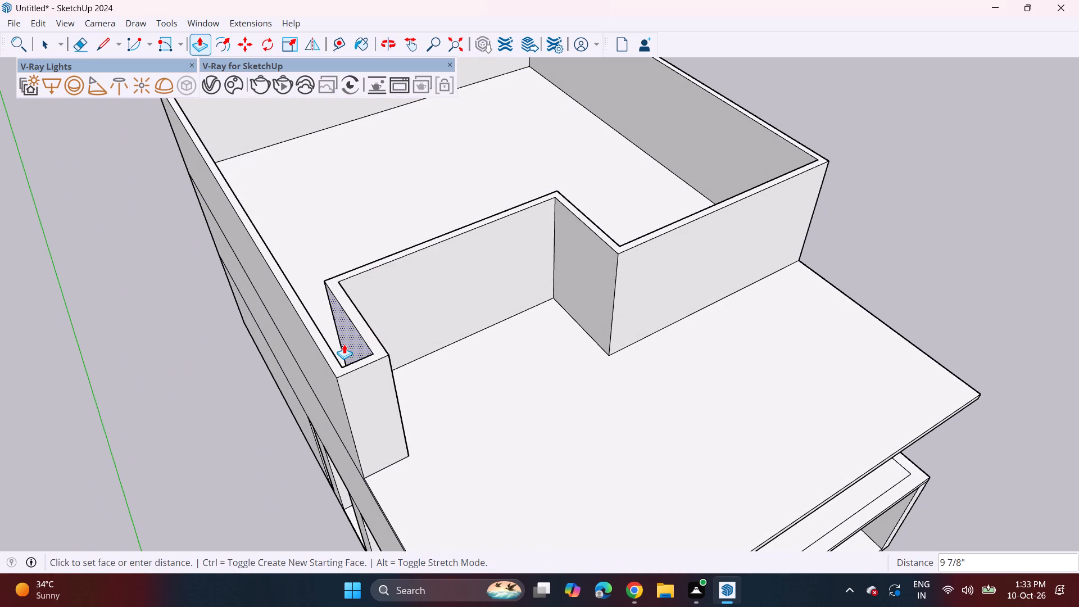
left_click(344, 344)
Push/Pull the recess-side face of the rooftop front corner wall inward by 9 3/8" to narrow the wall.
middle_click_drag(464, 349, 346, 332)
left_click(319, 323)
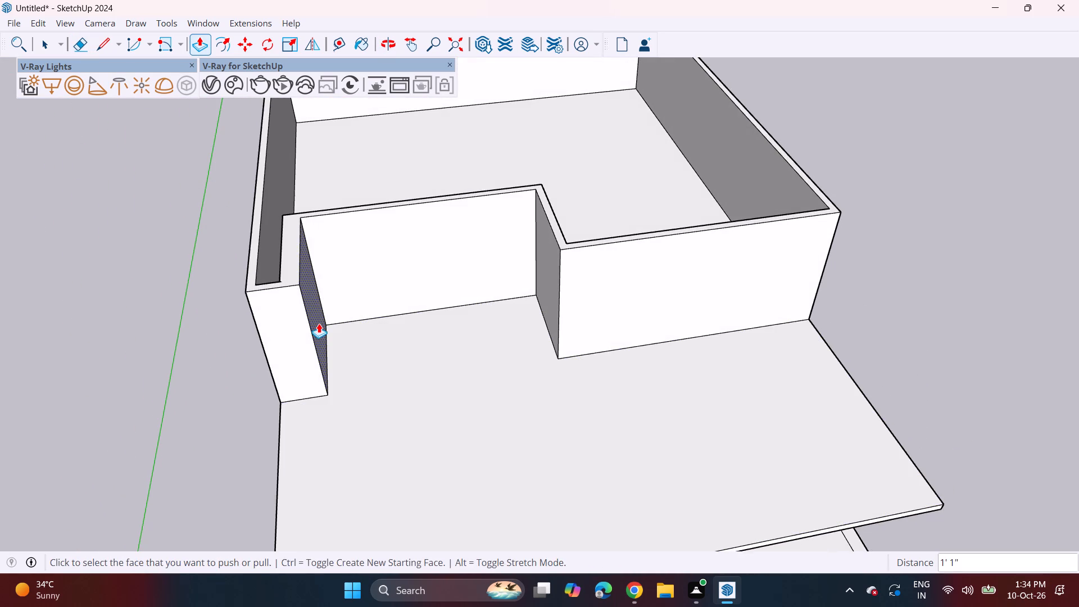
left_click(307, 324)
Push/Pull the recess-side face of the front corner wall on the storey below by 1/16".
middle_click_drag(350, 340, 336, 255)
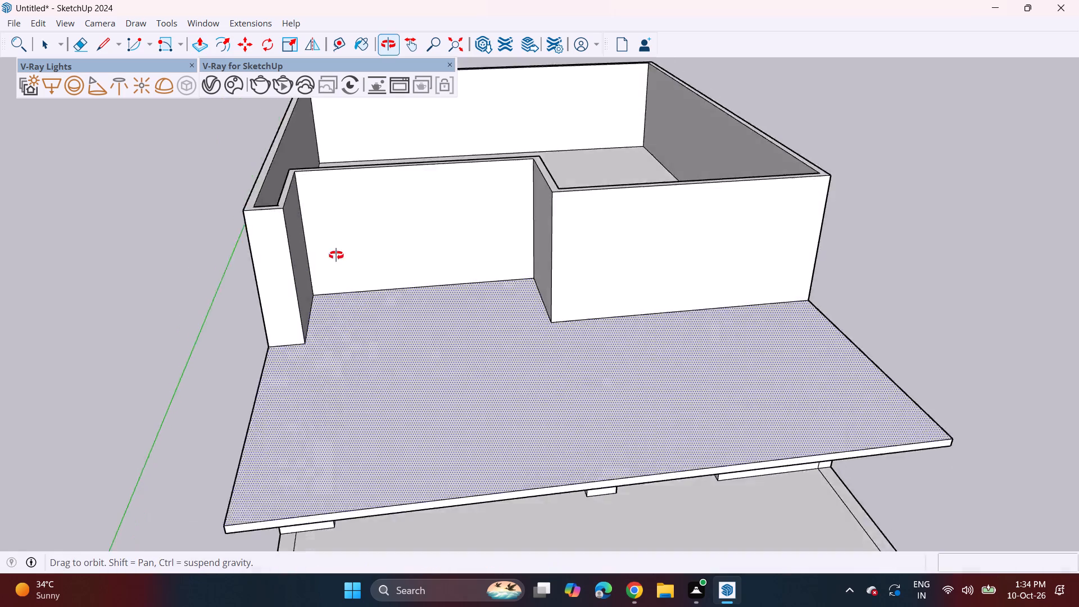
middle_click_drag(336, 255, 336, 199)
scroll(325, 219, "down", 3)
middle_click_drag(346, 330, 346, 263)
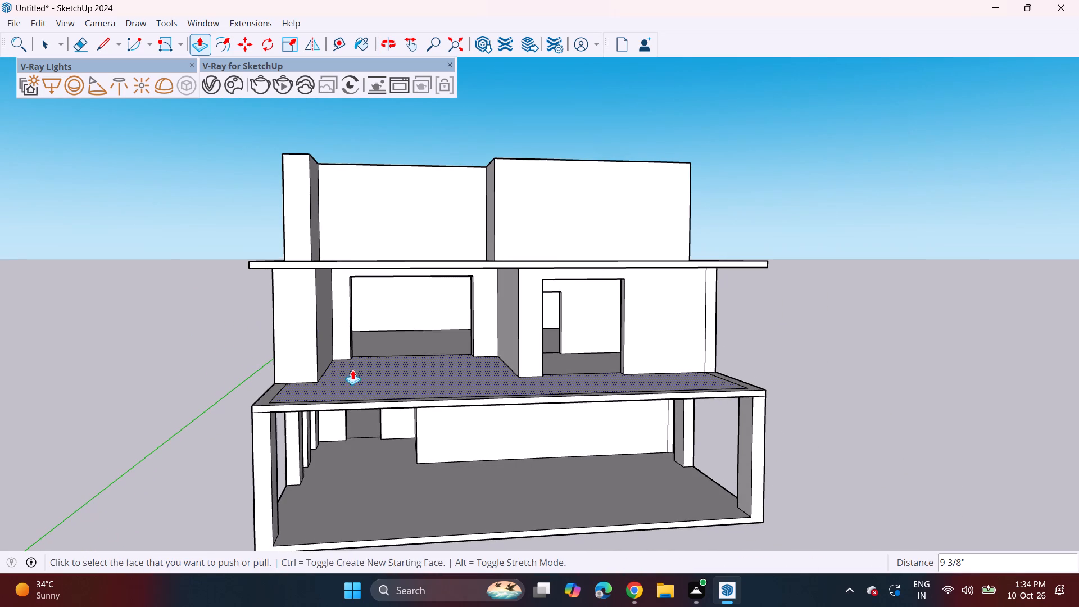
scroll(322, 355, "up", 3)
left_click(322, 337)
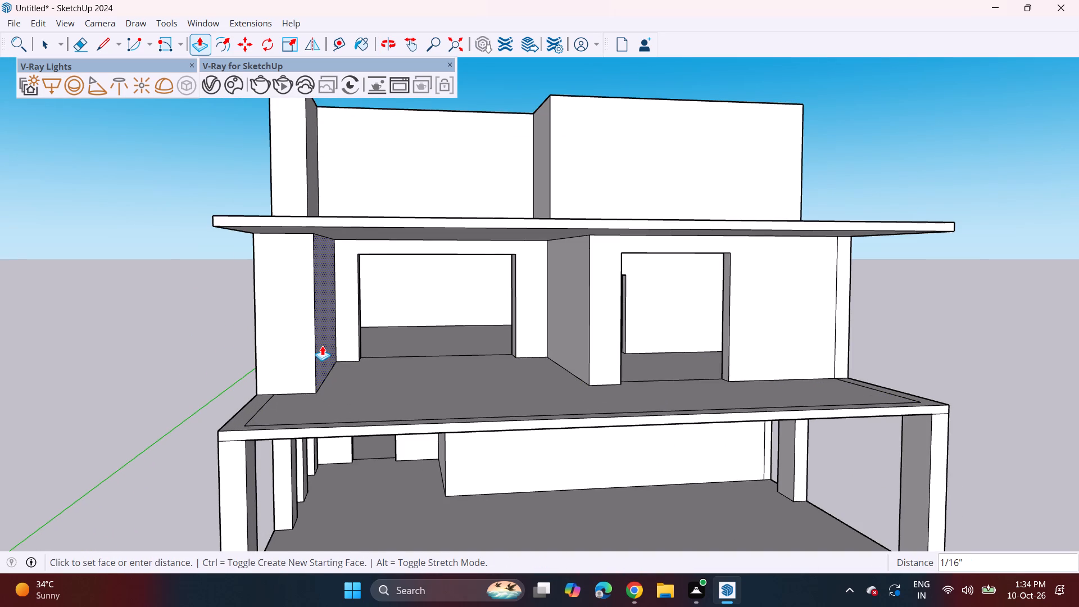
left_click(322, 346)
Draw a rectangle about 8' 10" wide by 8' high from the base of the projecting rooftop wall's front face, above the opening below.
scroll(365, 400, "down", 1)
middle_click_drag(460, 406, 266, 412)
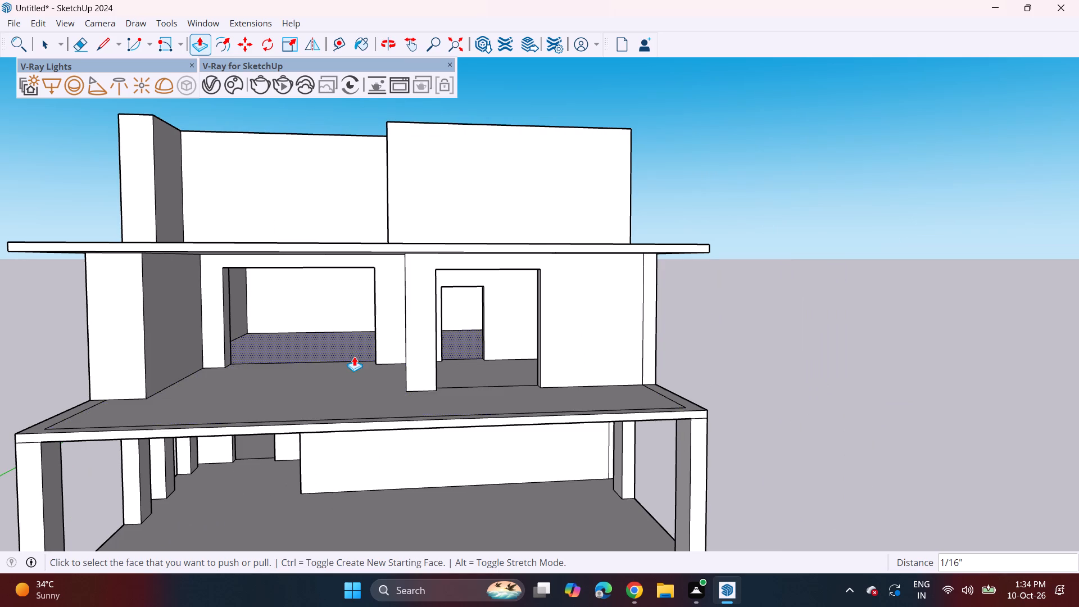
middle_click_drag(353, 356, 323, 348)
middle_click(323, 348)
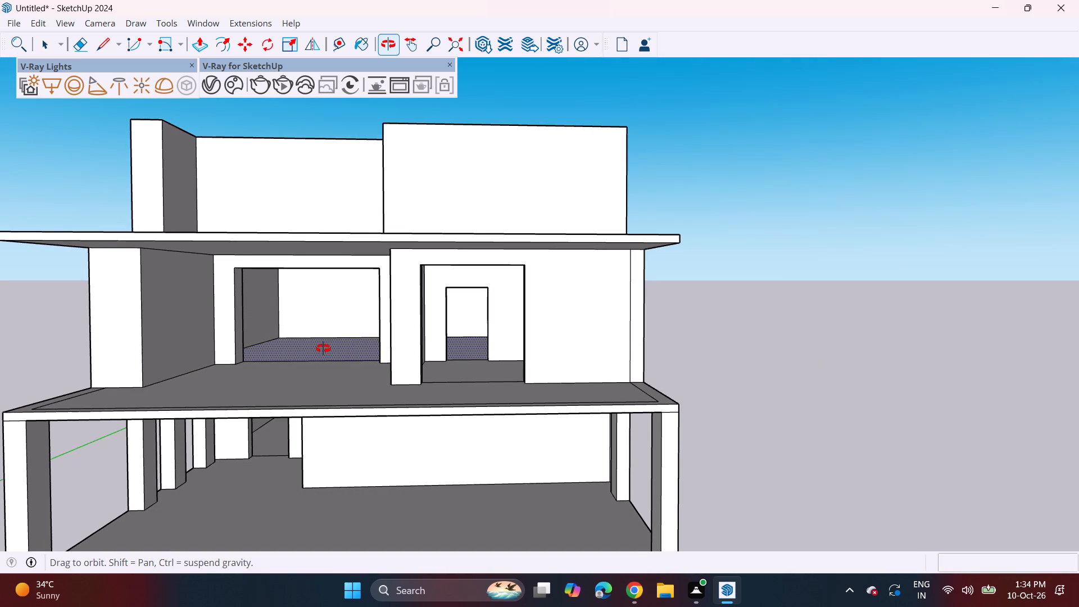
middle_click(324, 347)
middle_click(314, 365)
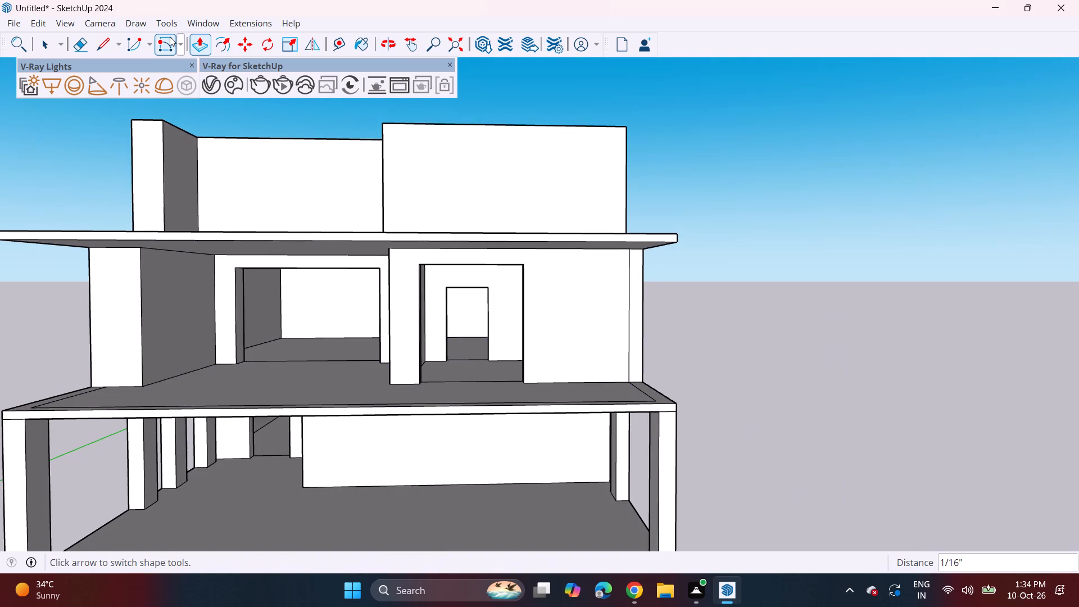
left_click(182, 45)
left_click(187, 66)
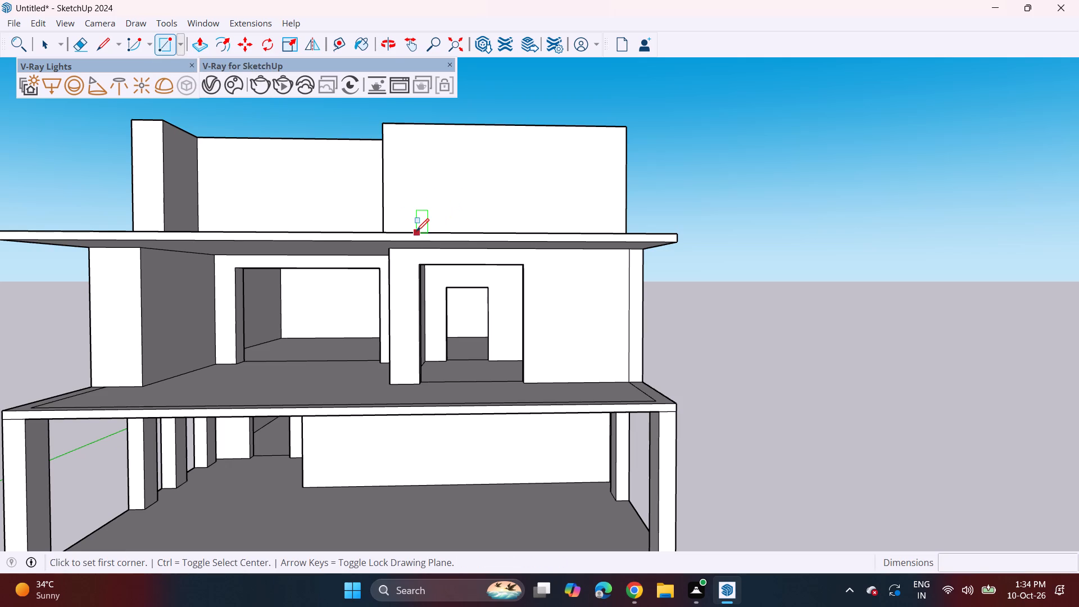
middle_click_drag(416, 231, 418, 262)
left_click(416, 253)
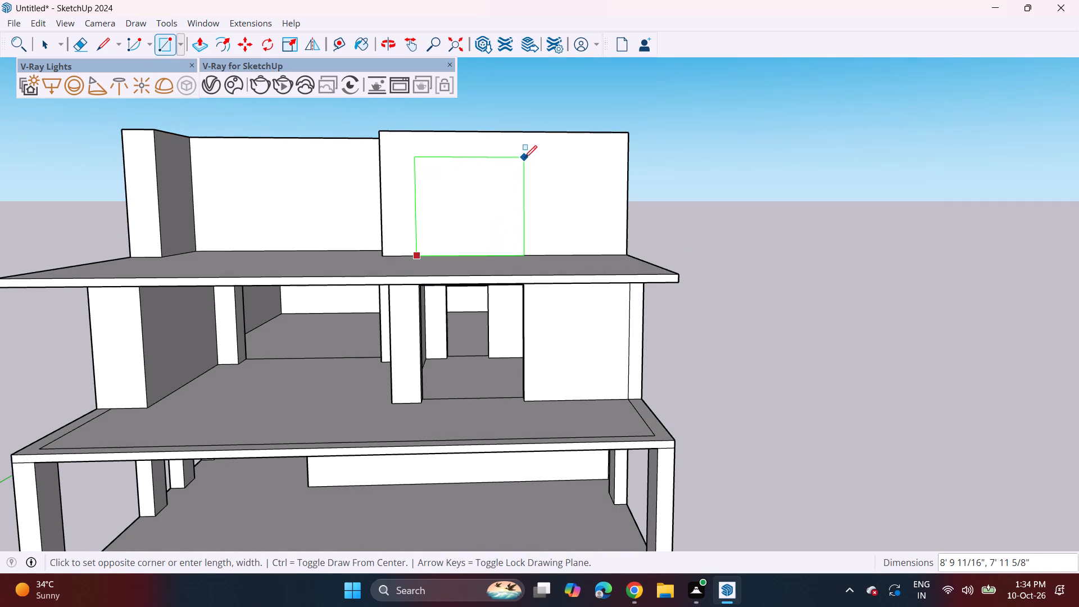
left_click(524, 157)
Push/Pull the rectangle inward about 6 3/4" through the projecting rooftop front wall to cut an opening.
middle_click_drag(529, 209, 523, 162)
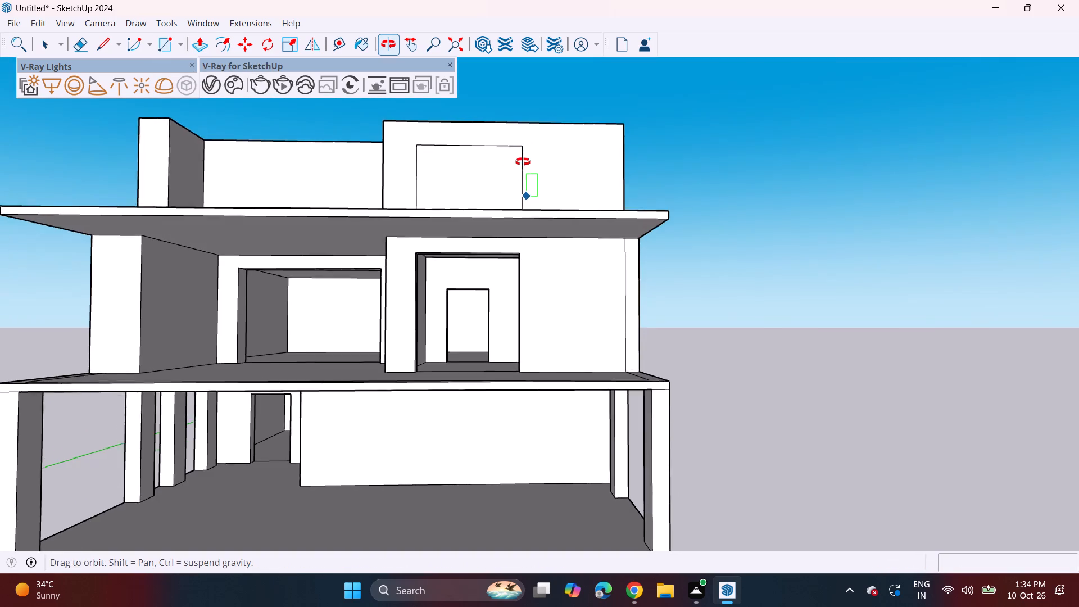
middle_click_drag(523, 162, 519, 188)
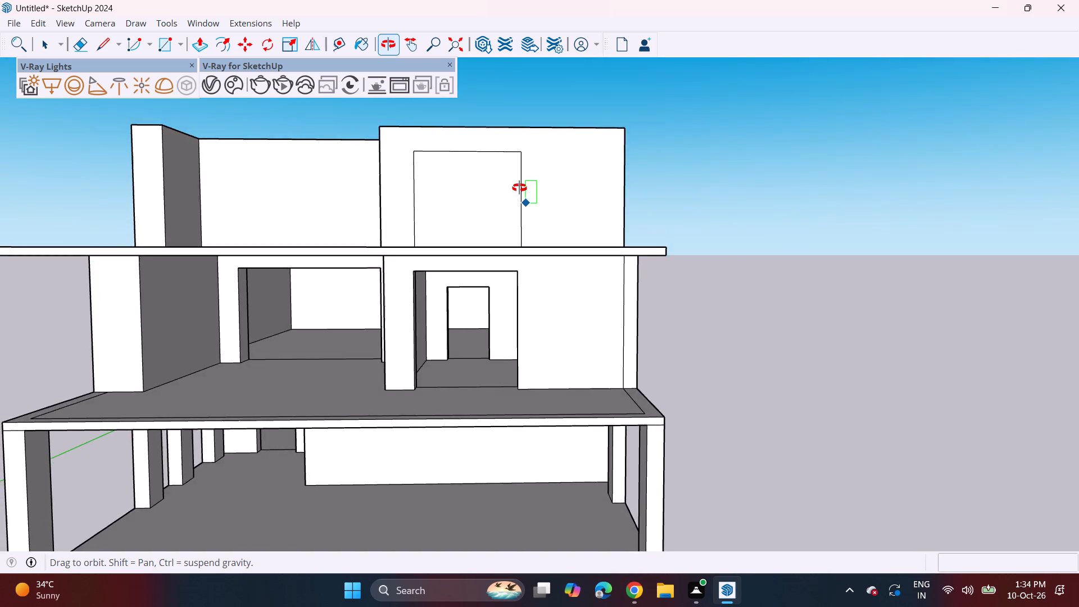
middle_click_drag(519, 188, 508, 256)
left_click(195, 37)
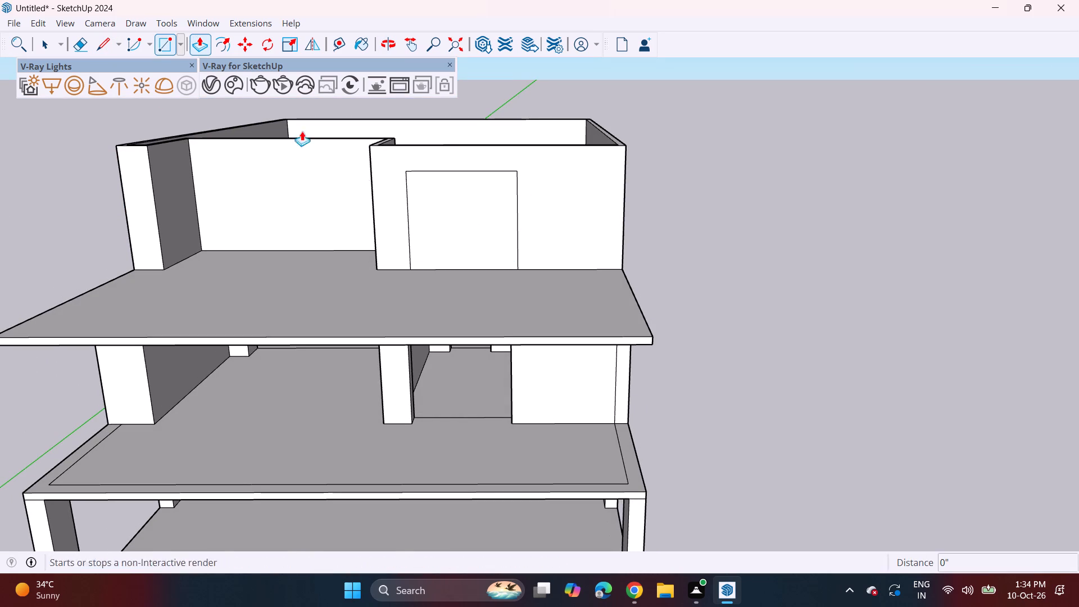
middle_click_drag(418, 184, 424, 363)
left_click(468, 325)
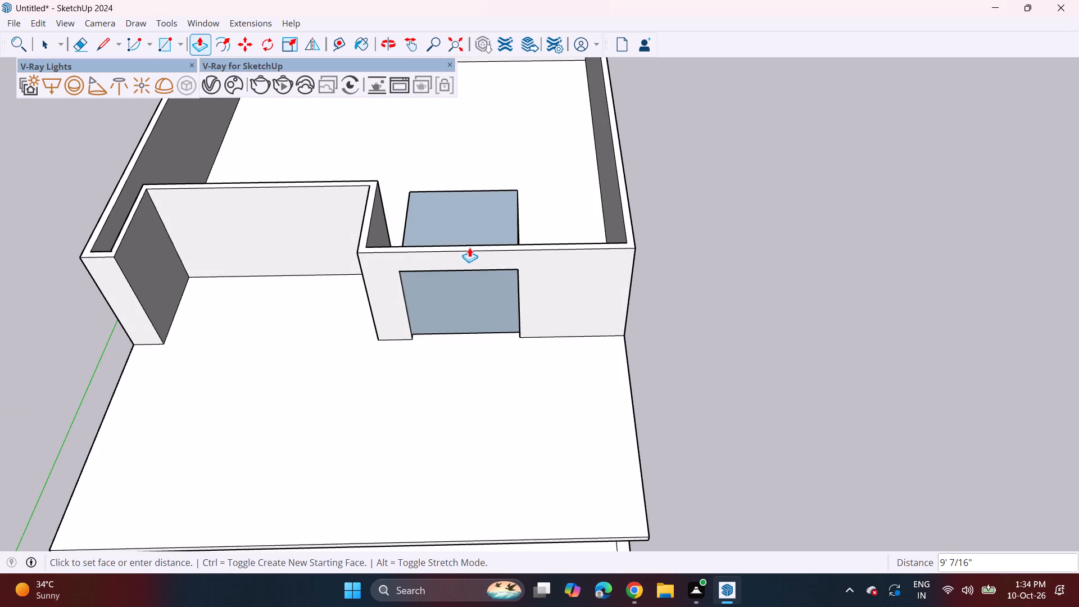
middle_click_drag(479, 255, 480, 444)
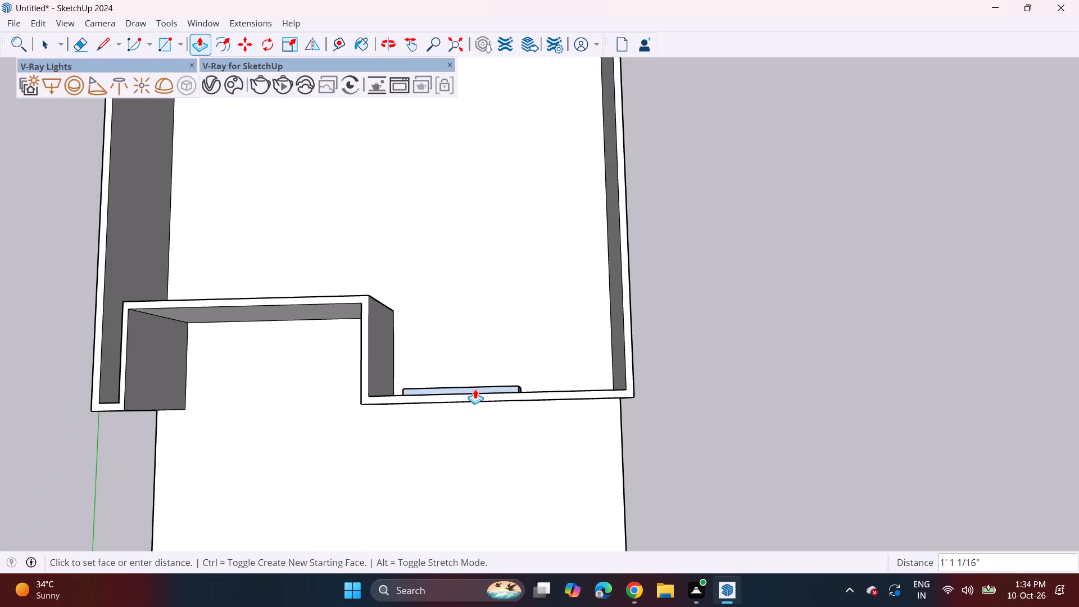
scroll(475, 392, "up", 9)
left_click(477, 392)
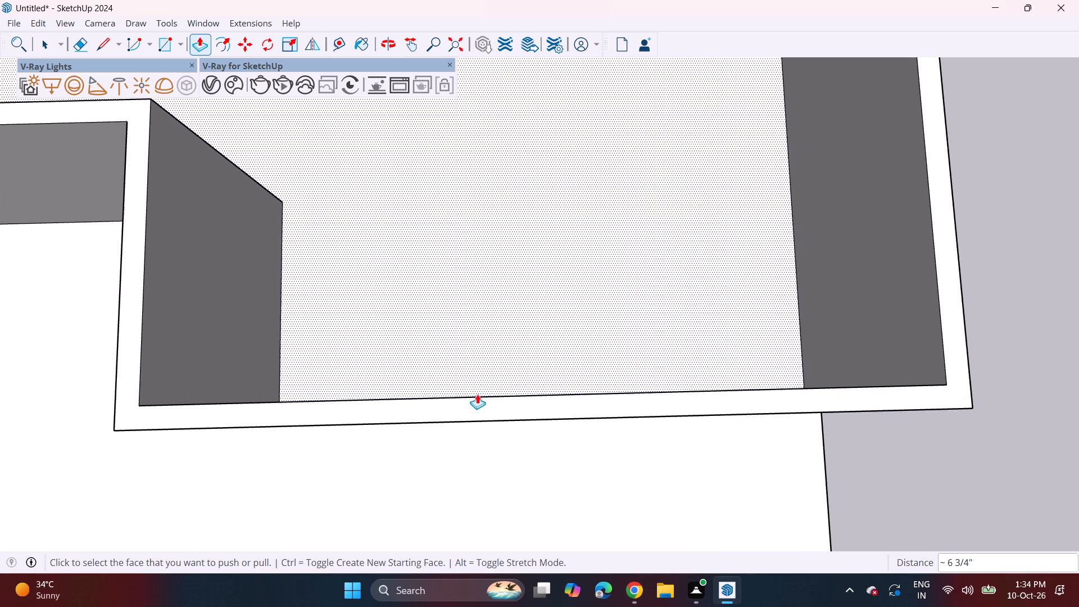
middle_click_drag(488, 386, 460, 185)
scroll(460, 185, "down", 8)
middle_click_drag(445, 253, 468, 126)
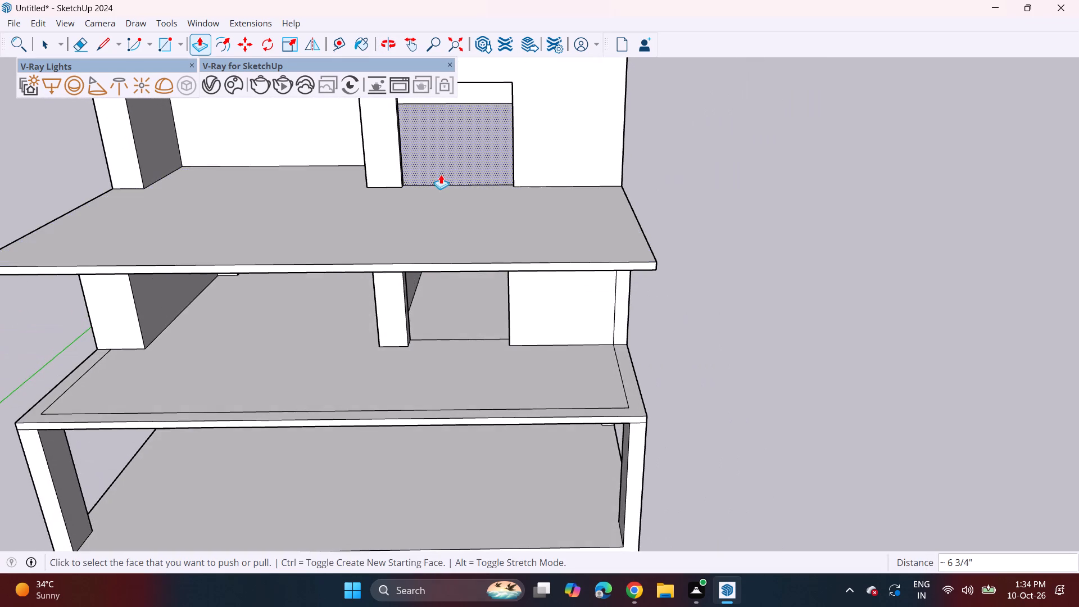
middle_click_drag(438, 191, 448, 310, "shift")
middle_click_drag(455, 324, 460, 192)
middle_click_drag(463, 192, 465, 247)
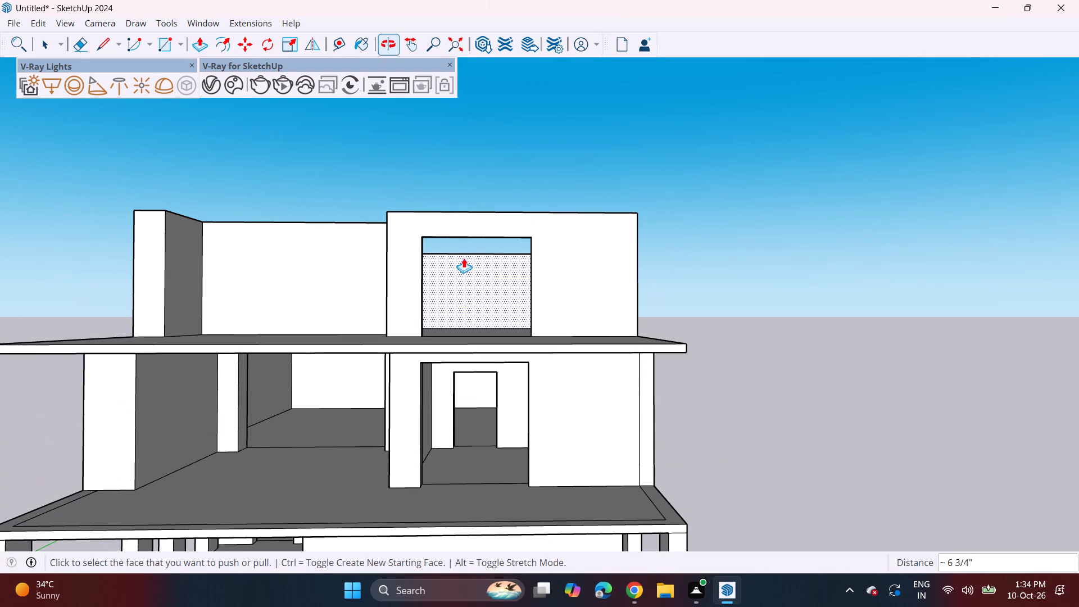
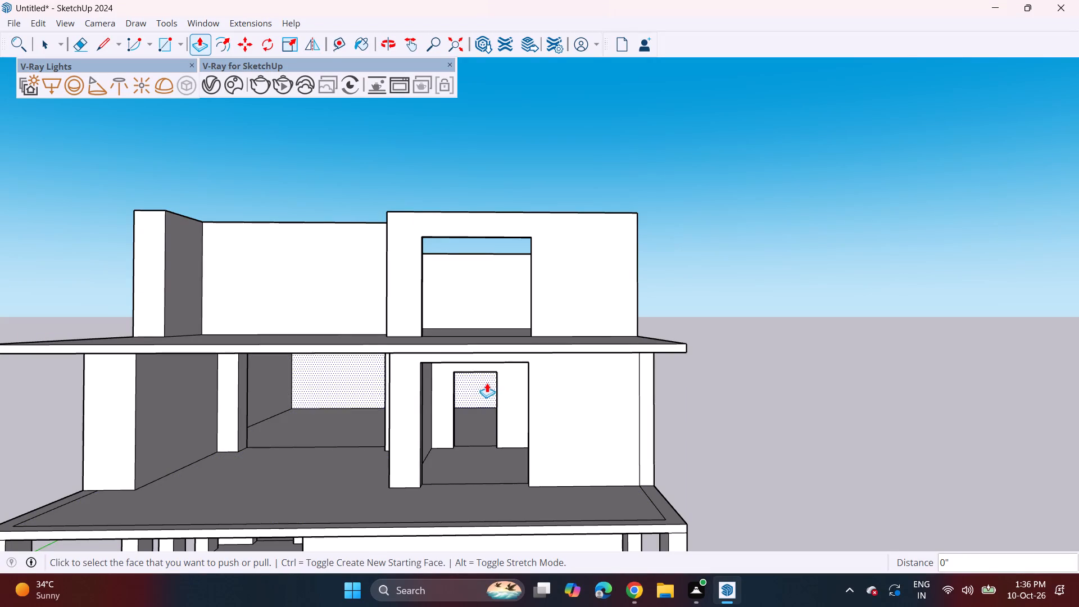
Draw a rectangle about 12' 10 3/4" wide by 8' 6" high from the base of the recessed rooftop front wall, above the opening below.
middle_click_drag(289, 310, 301, 489)
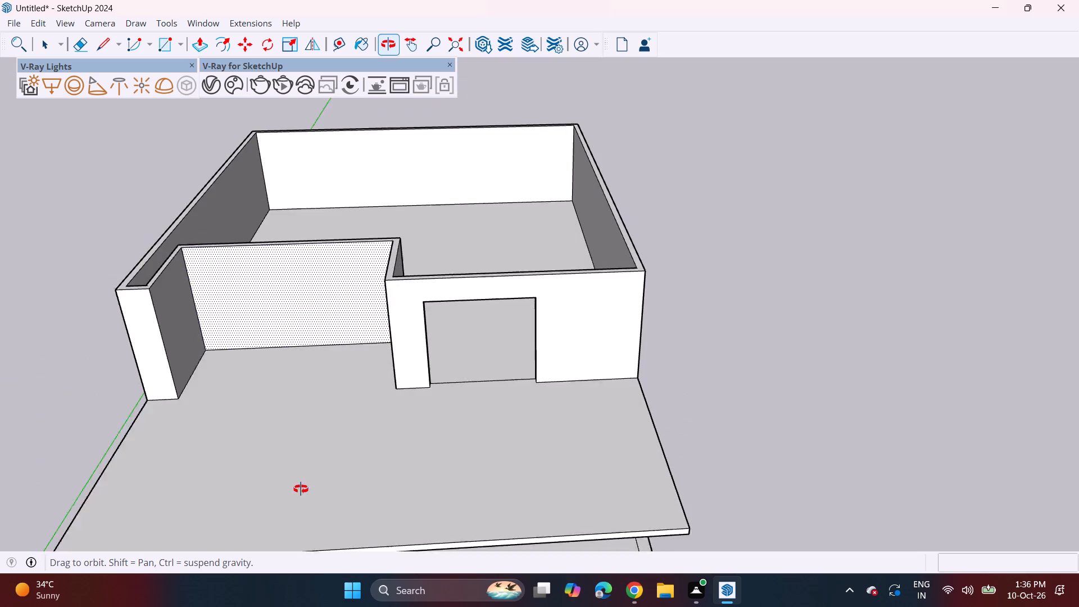
middle_click_drag(301, 489, 298, 487)
middle_click_drag(301, 329, 331, 177)
middle_click_drag(213, 167, 250, 144)
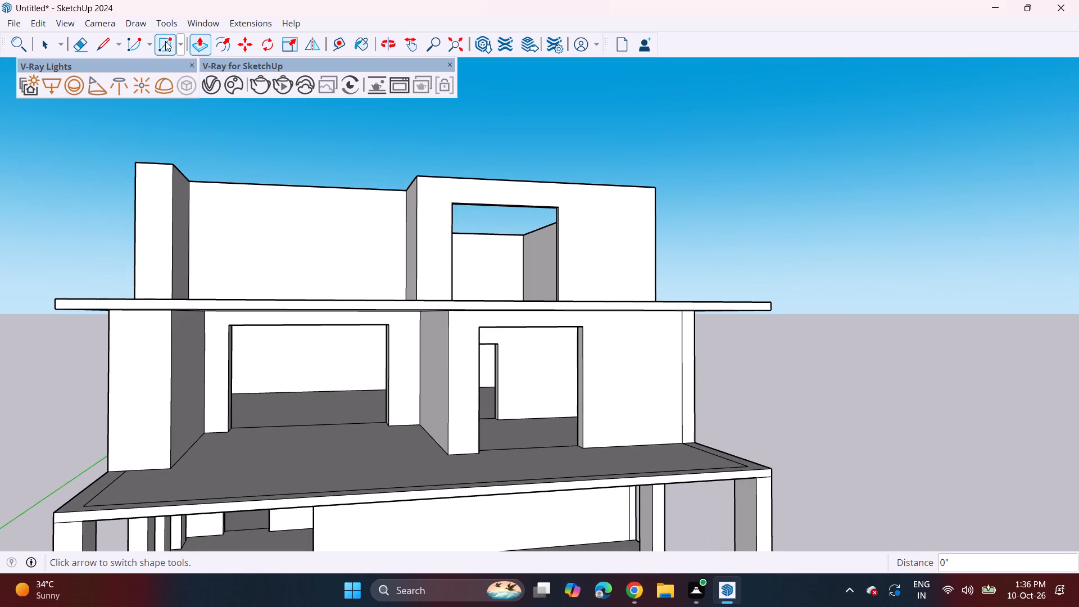
left_click(164, 42)
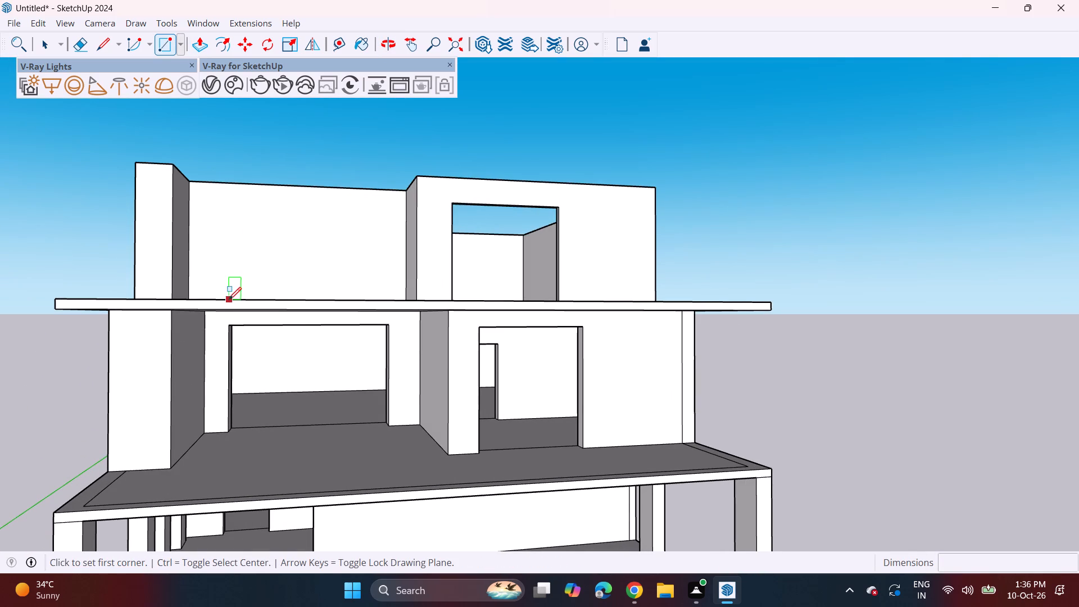
middle_click_drag(228, 297, 230, 327)
scroll(230, 327, "up", 1)
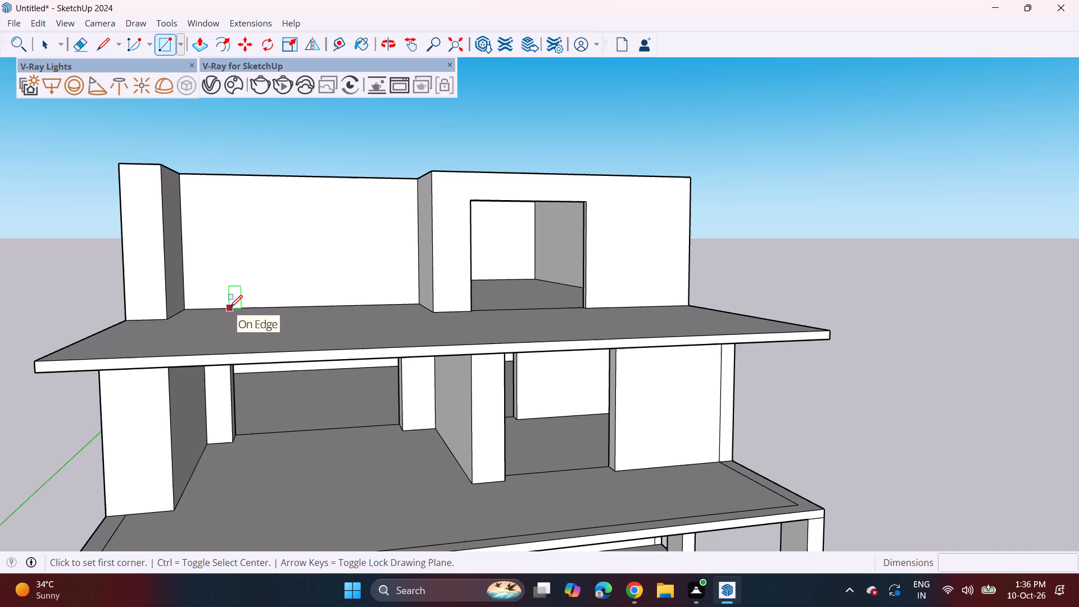
middle_click_drag(225, 304, 244, 280)
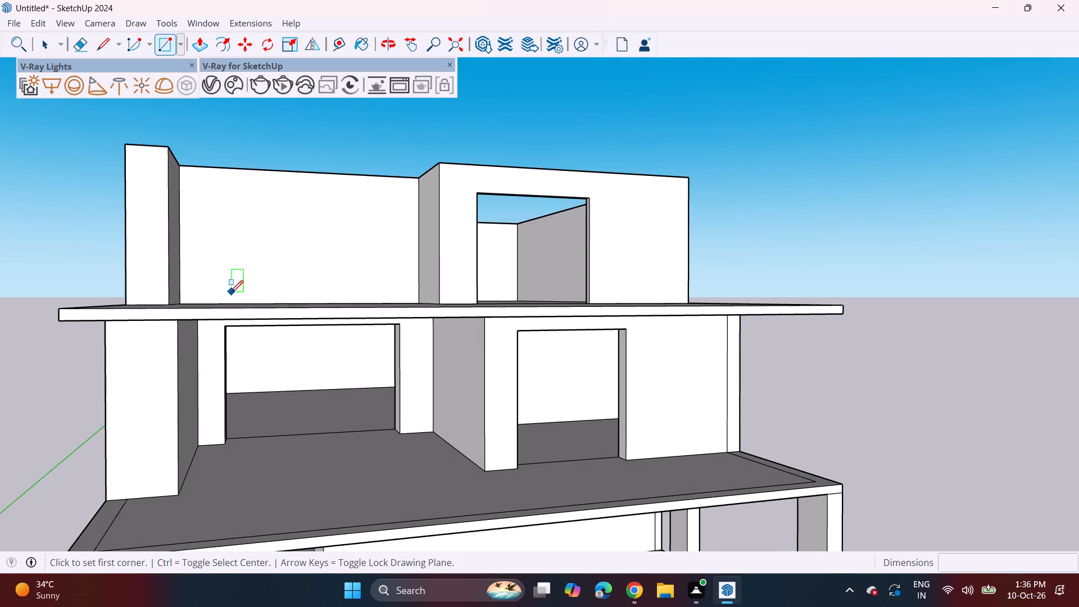
left_click(225, 301)
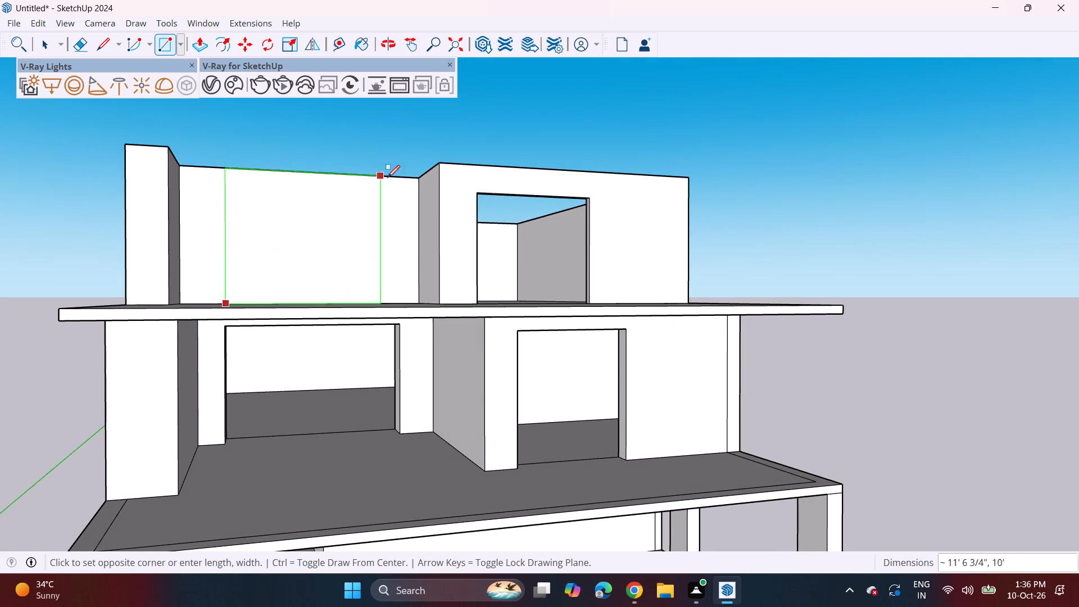
middle_click_drag(395, 197, 371, 193)
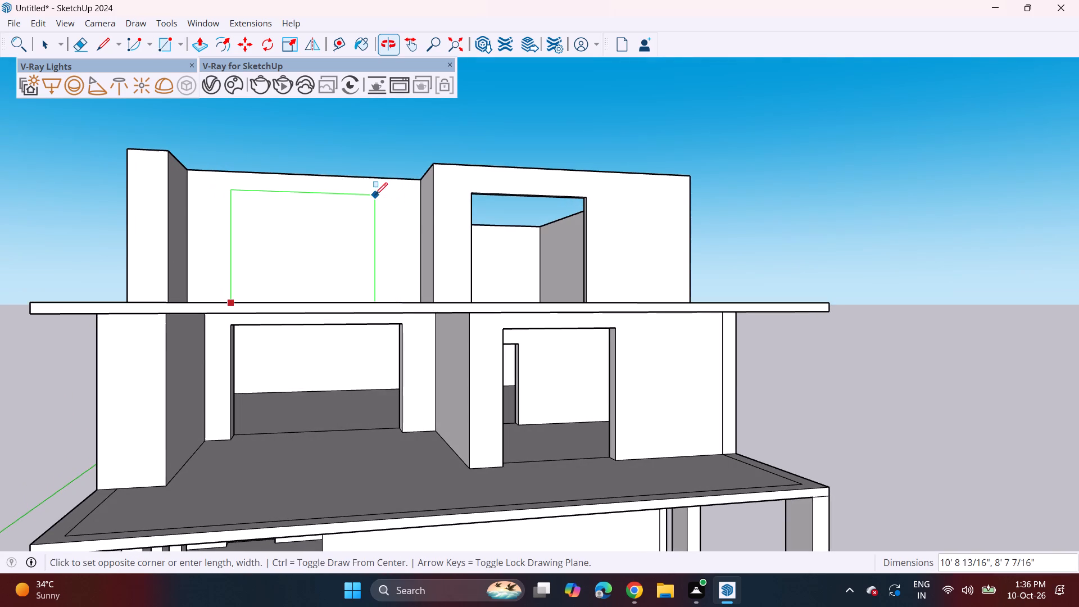
middle_click_drag(387, 199, 378, 198)
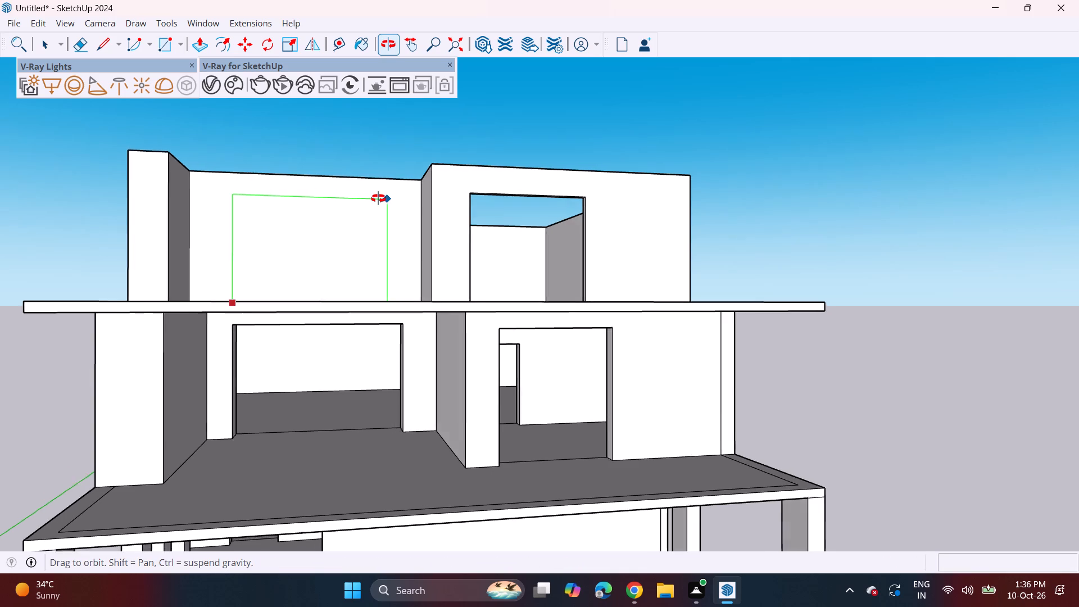
middle_click_drag(378, 198, 356, 201)
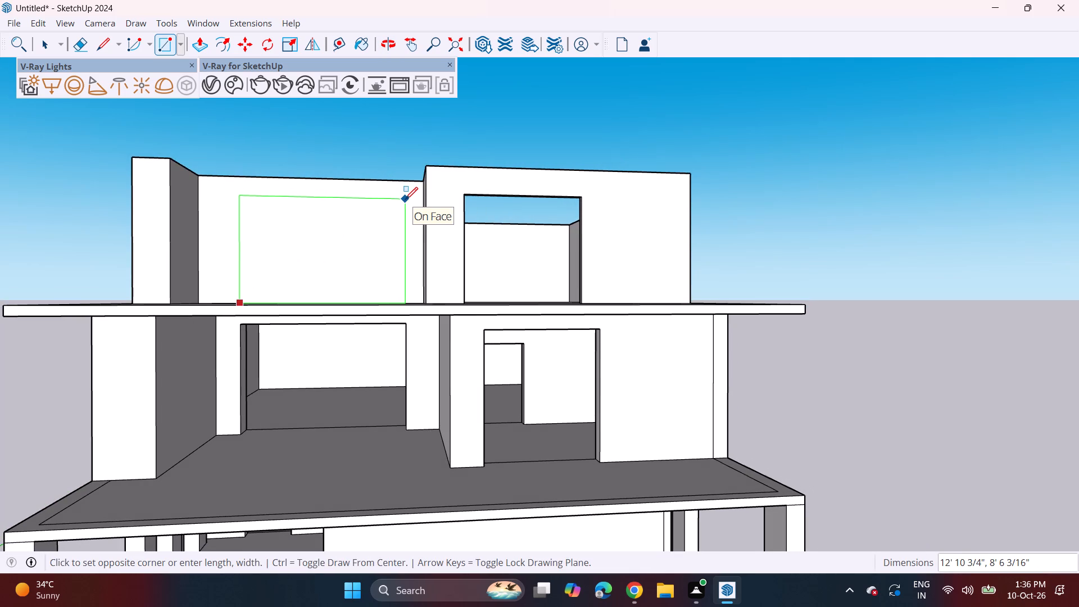
double_click(405, 200)
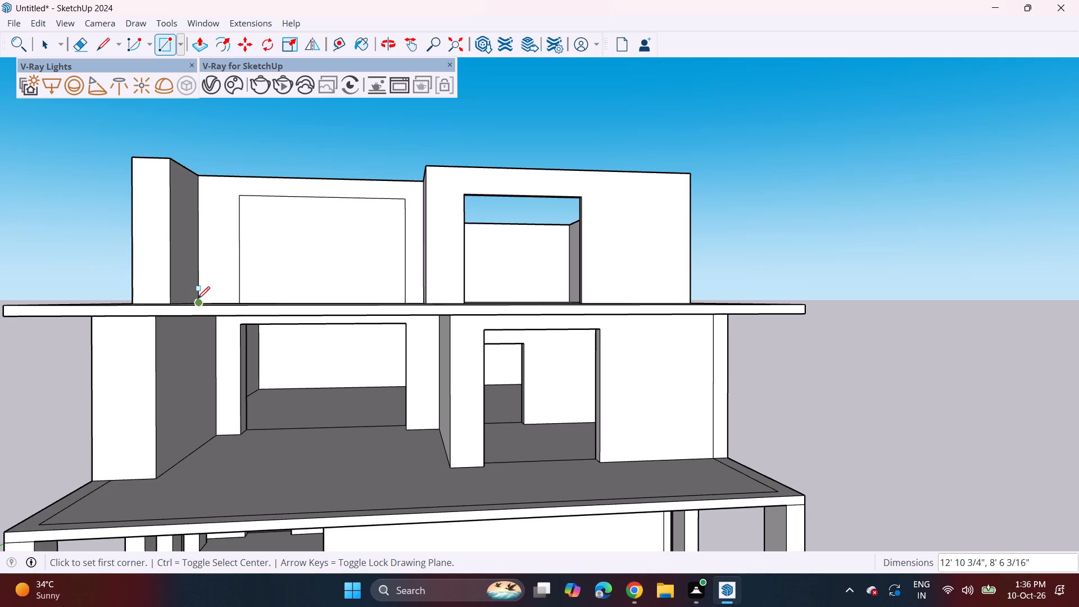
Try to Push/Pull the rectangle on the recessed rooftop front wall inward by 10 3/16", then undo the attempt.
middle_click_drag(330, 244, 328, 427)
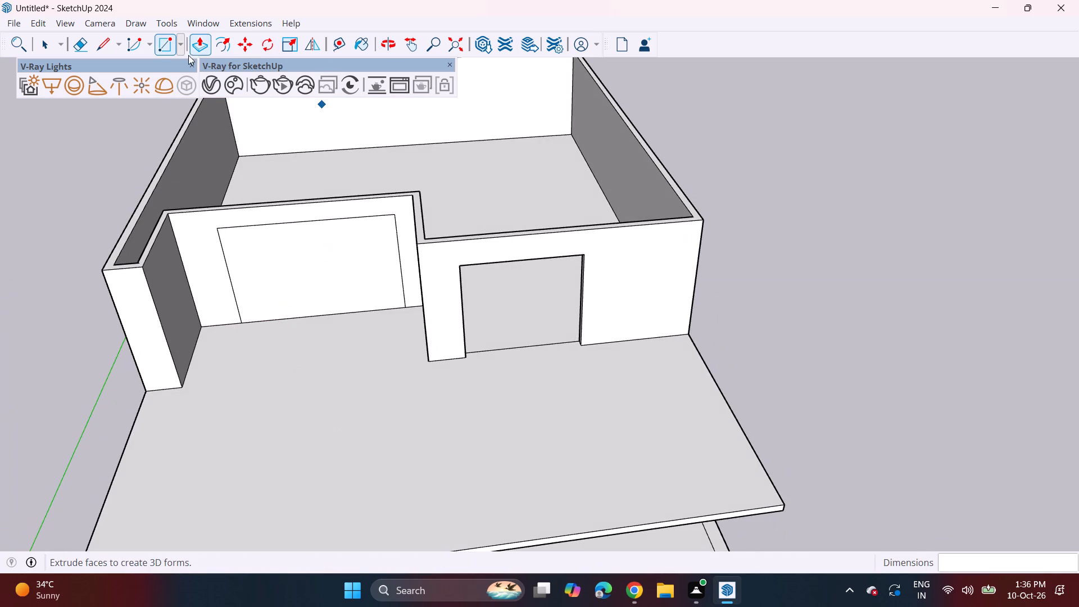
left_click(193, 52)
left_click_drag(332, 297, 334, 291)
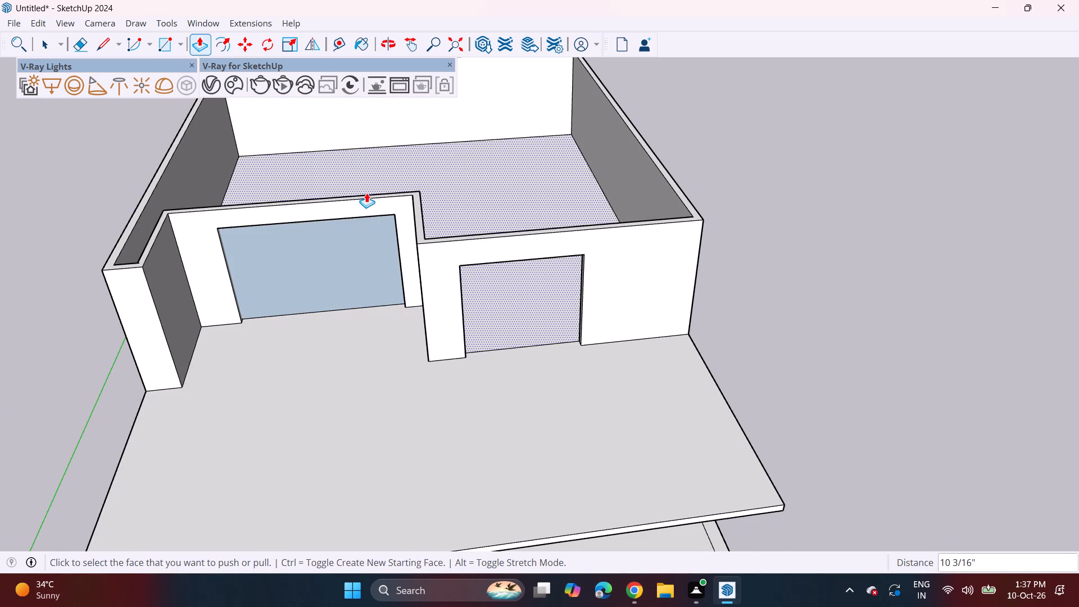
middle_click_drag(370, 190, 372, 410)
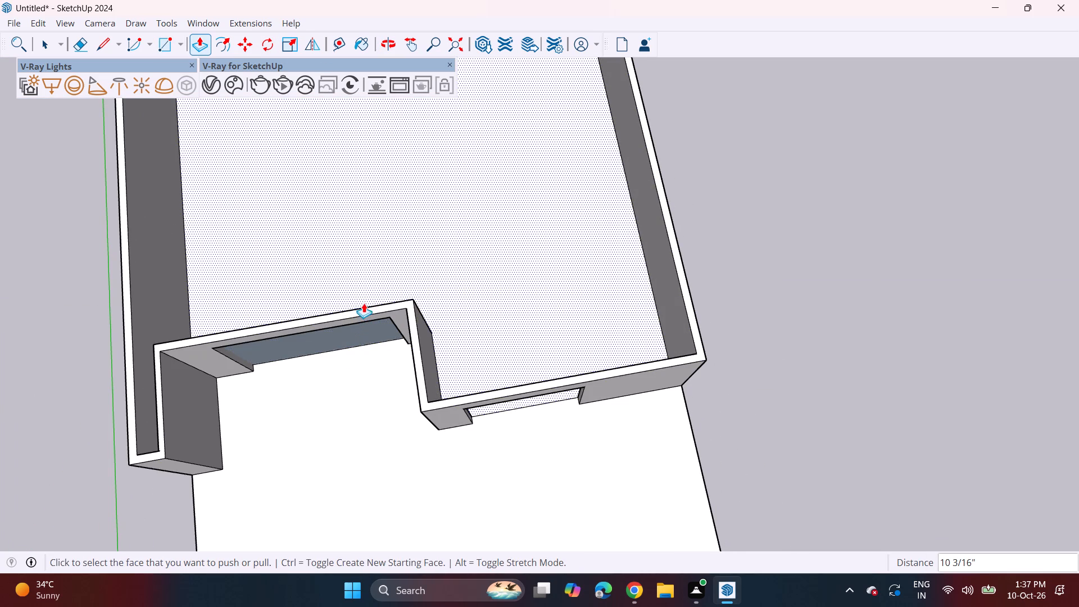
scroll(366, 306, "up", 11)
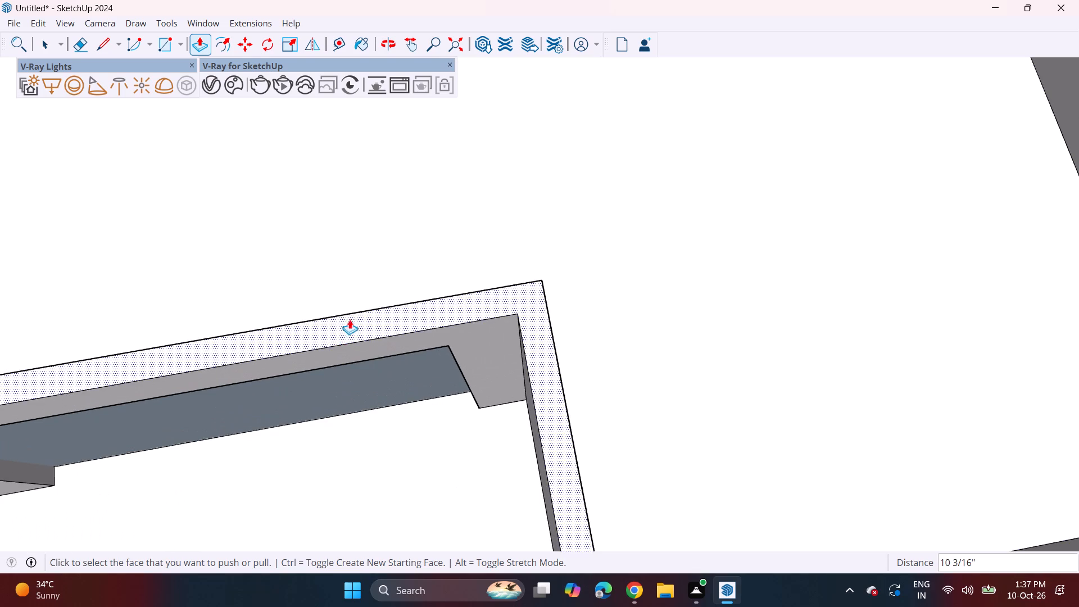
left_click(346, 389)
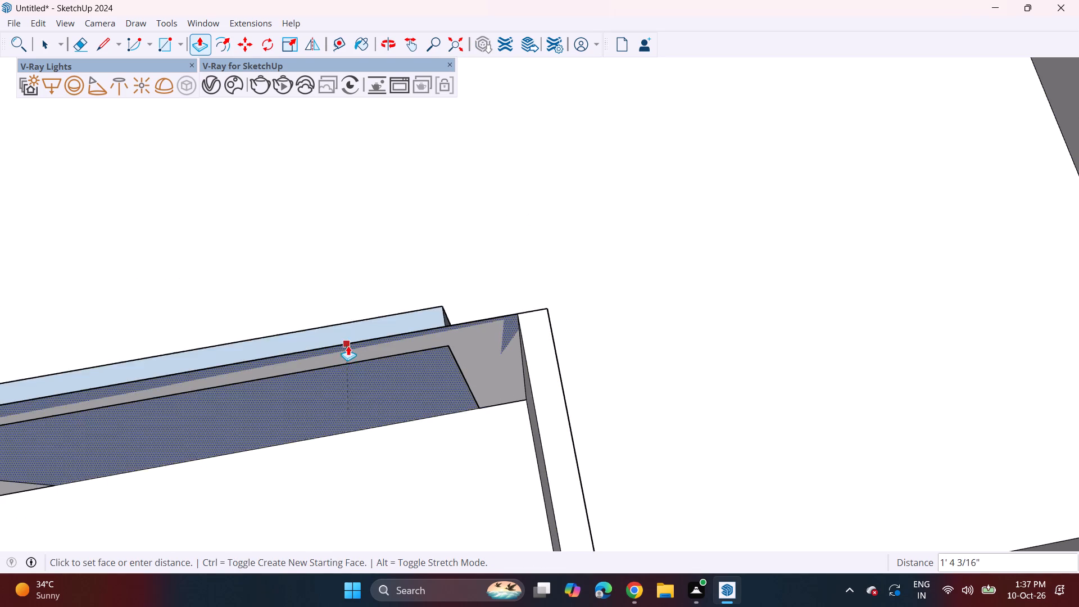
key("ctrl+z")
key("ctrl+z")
Push/Pull the rectangle inward about 6 3/4" through the recessed rooftop front wall to cut an opening.
left_click(348, 406)
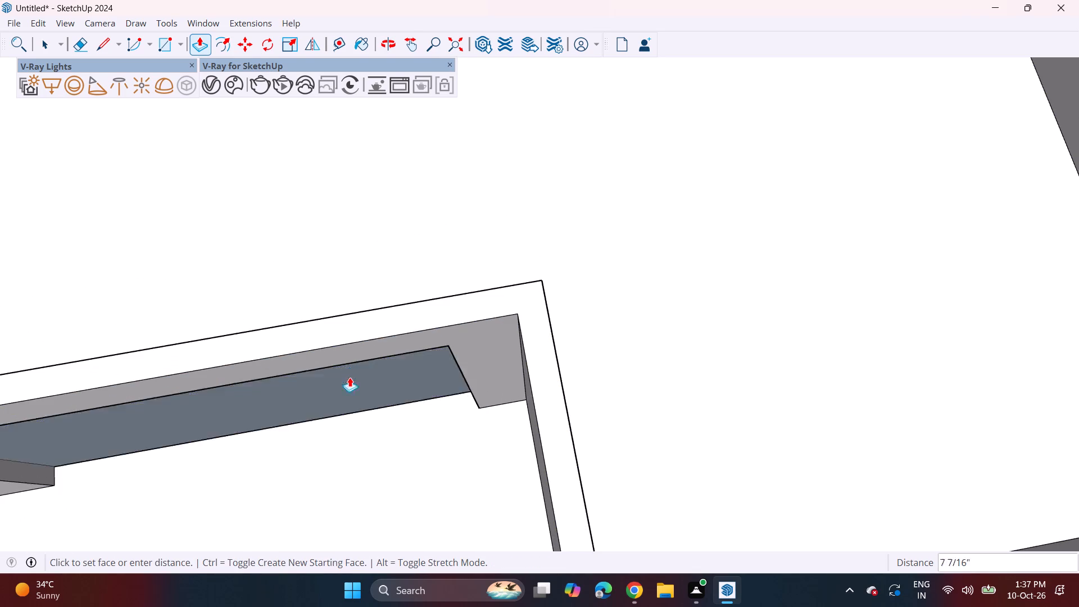
left_click(361, 311)
Examine the rooftop openings from above and the full front elevation across all storeys.
middle_click_drag(366, 373, 355, 141)
scroll(341, 153, "down", 3)
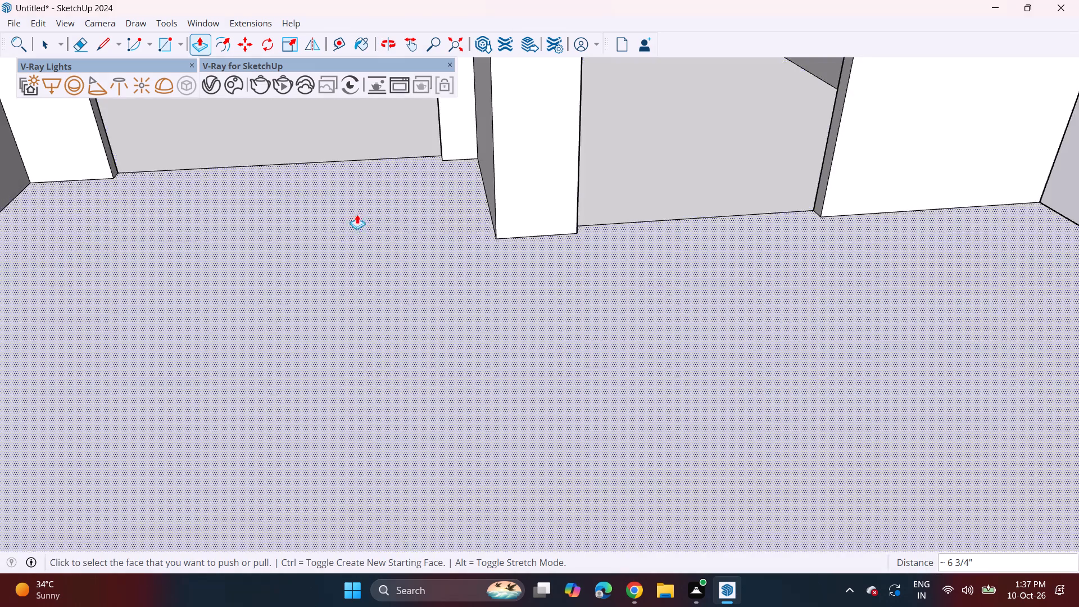
scroll(357, 214, "down", 12)
middle_click_drag(350, 278, 443, 534, "shift")
middle_click_drag(410, 475, 396, 349)
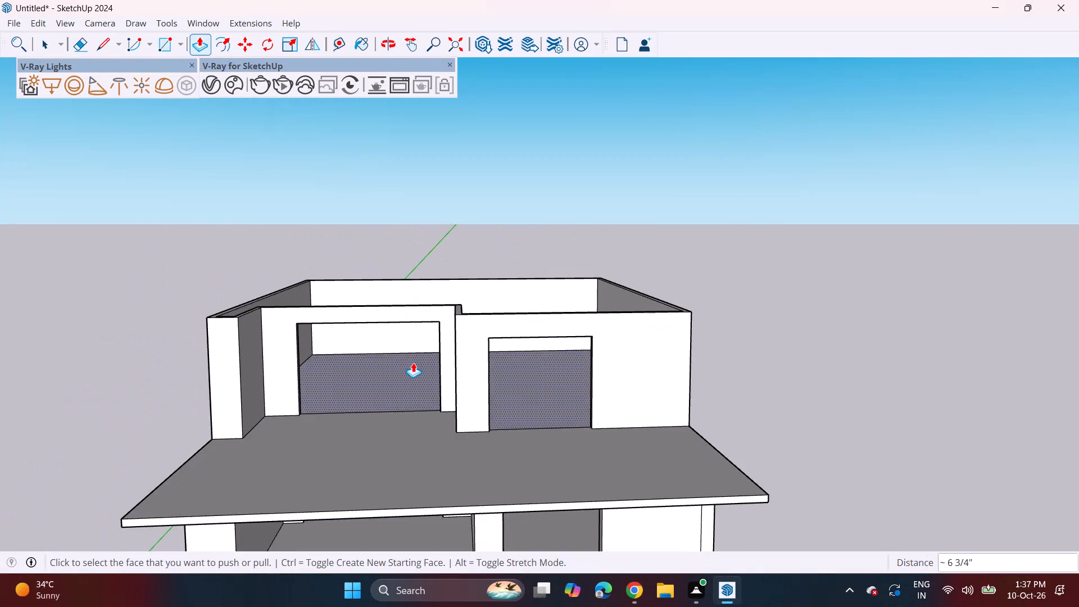
scroll(412, 360, "down", 2)
middle_click_drag(416, 412, 388, 320, "shift")
middle_click_drag(377, 306, 373, 230)
middle_click(373, 230)
middle_click_drag(373, 241, 374, 260)
middle_click(374, 260)
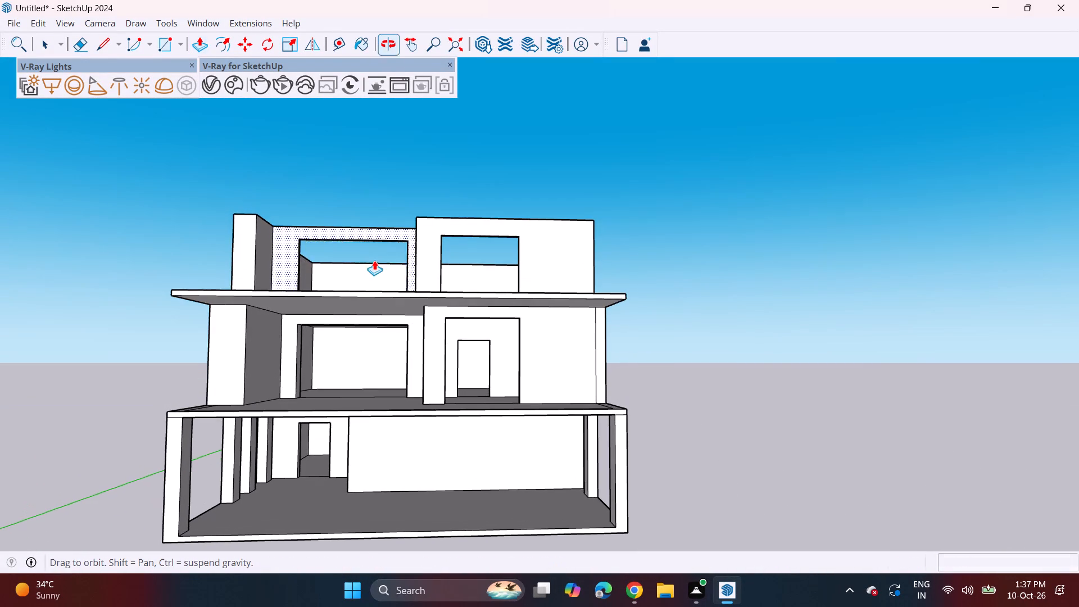
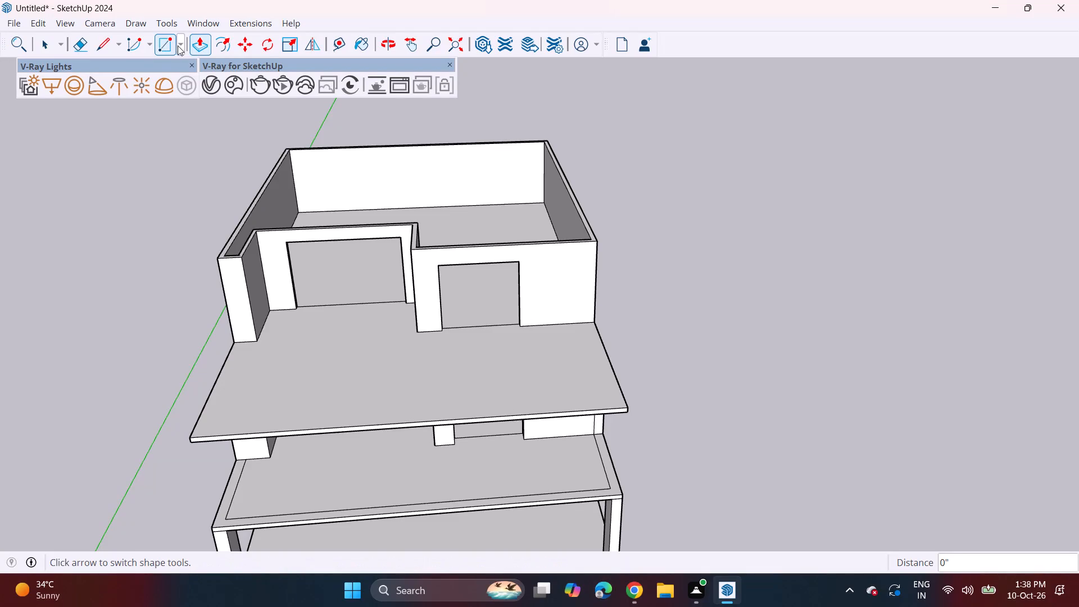
Draw an upright 40' by 6" rotated rectangle along the top outer edge of the rooftop rear wall.
left_click(178, 47)
left_click(186, 85)
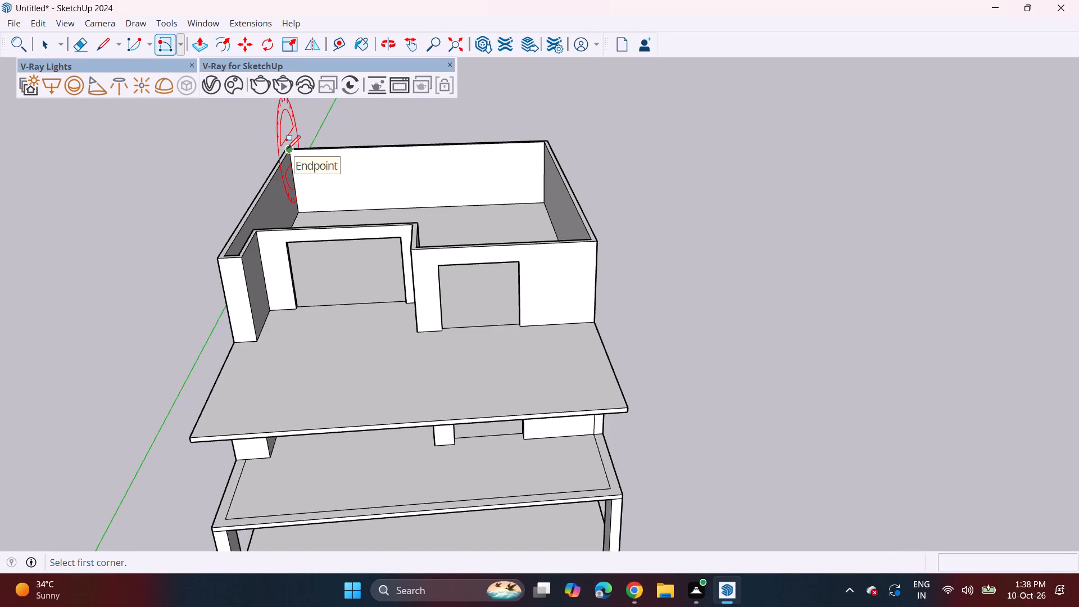
scroll(294, 144, "up", 10)
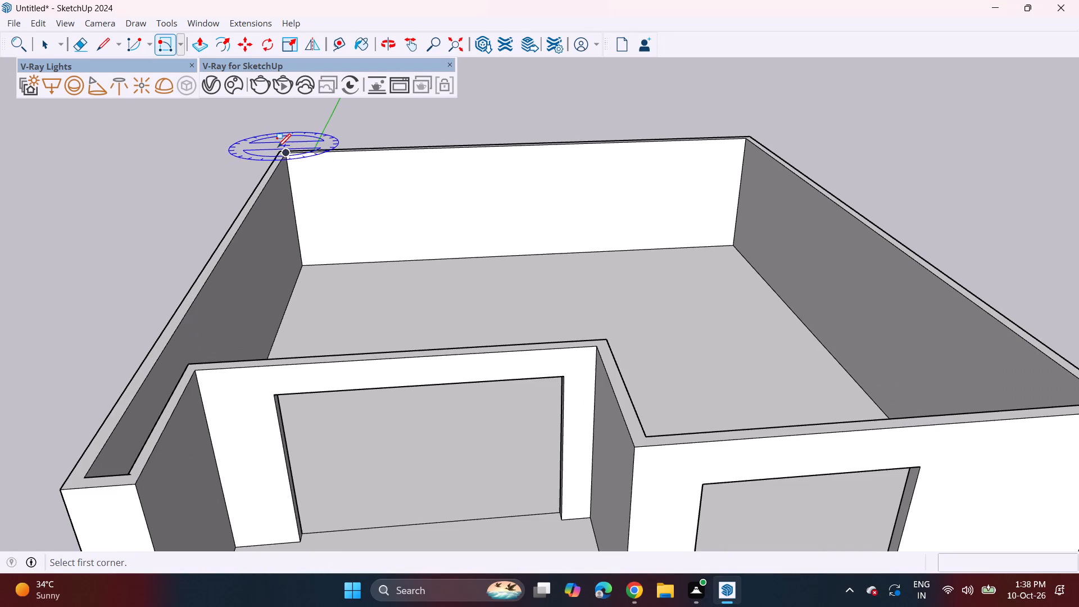
scroll(284, 148, "up", 5)
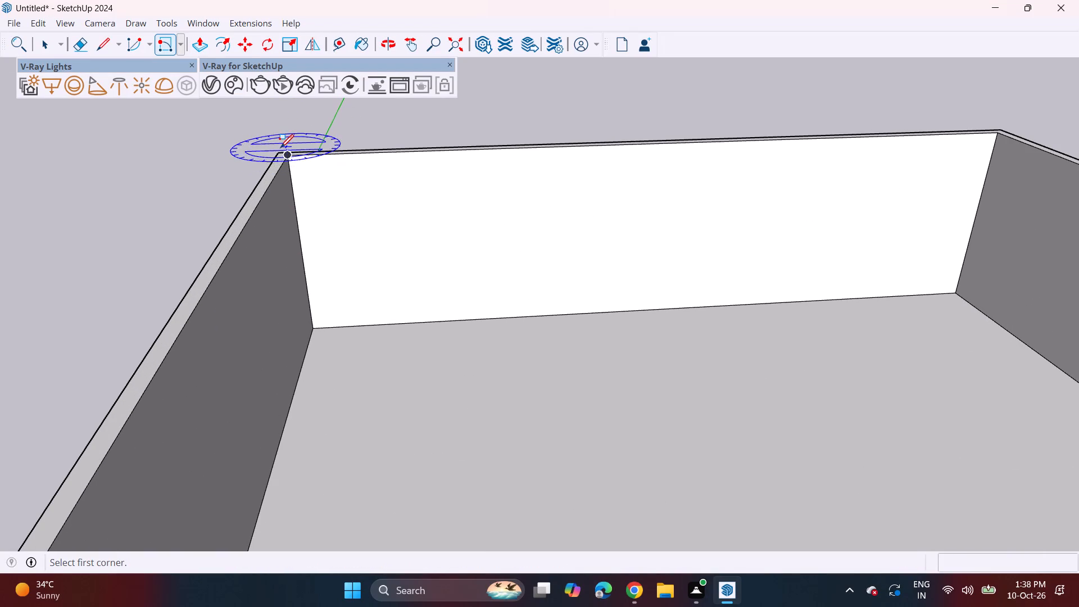
left_click(276, 153)
scroll(406, 133, "down", 9)
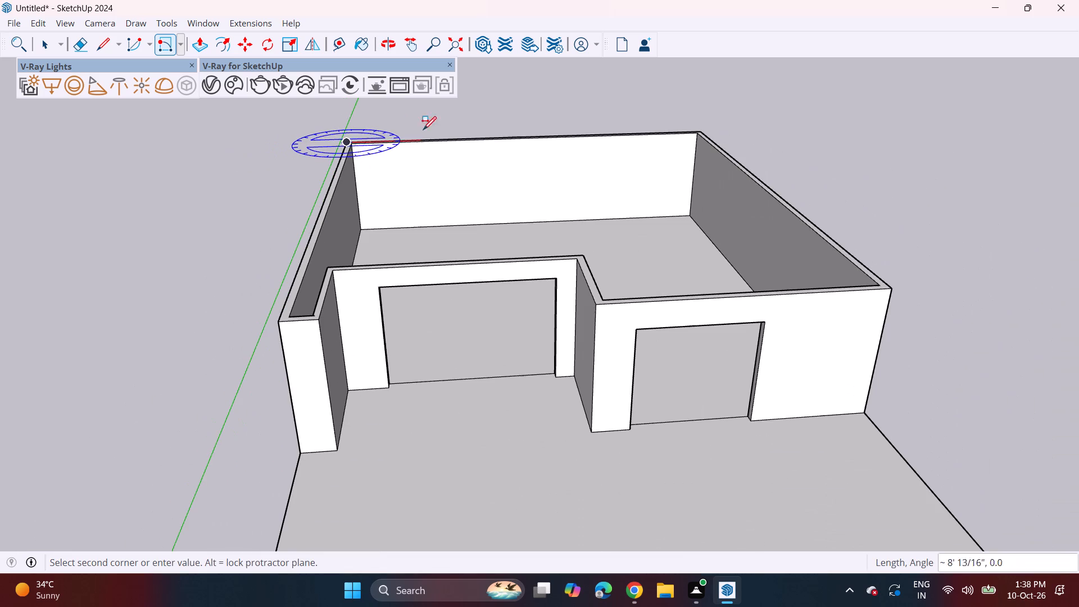
scroll(708, 130, "up", 6)
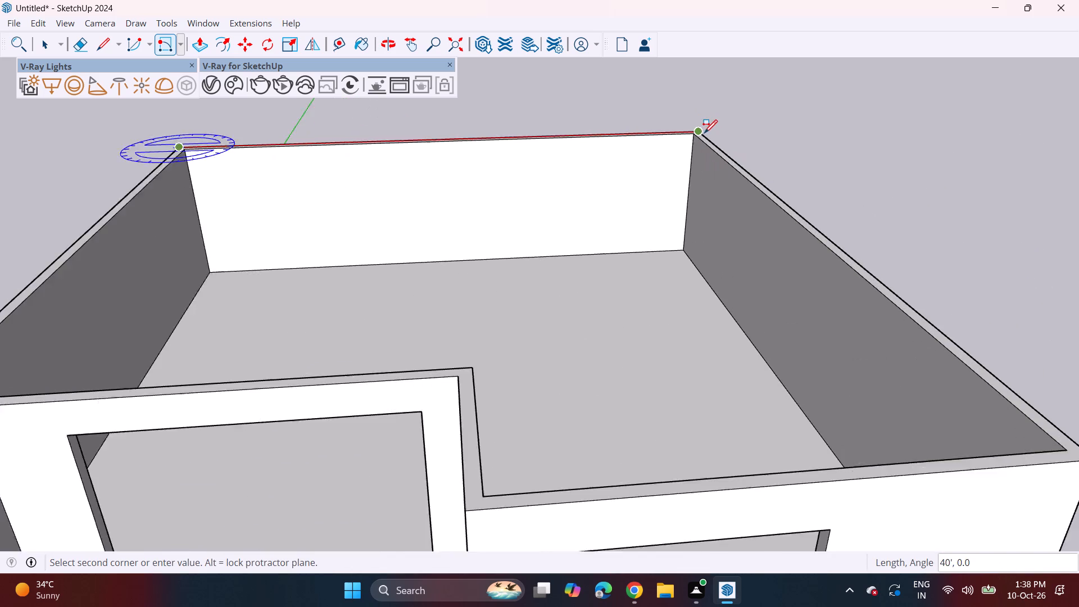
scroll(702, 133, "up", 6)
left_click(694, 127)
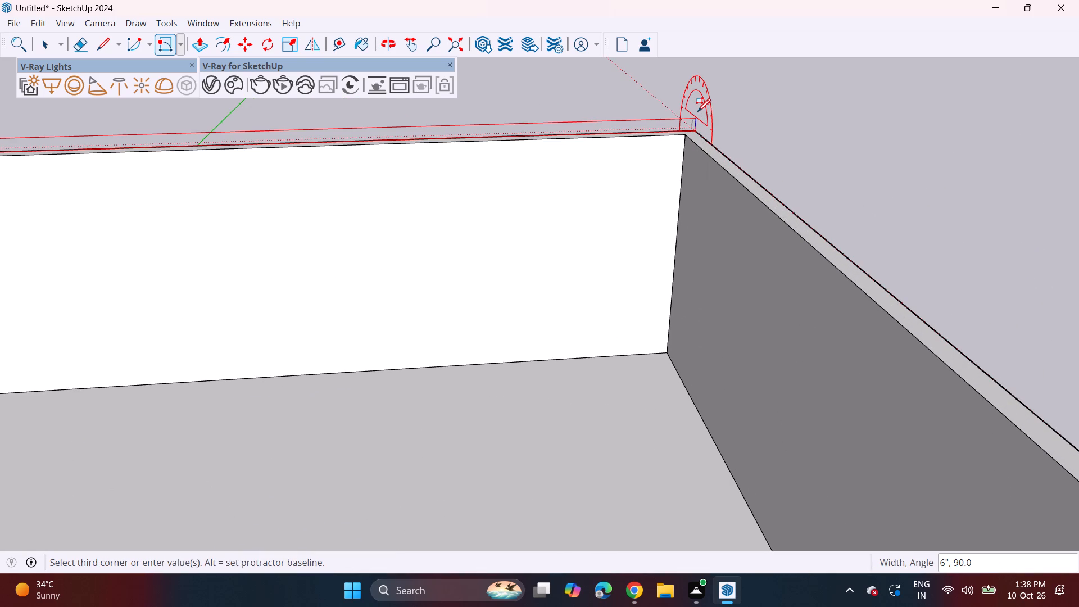
key("6")
key("Return")
key("Return")
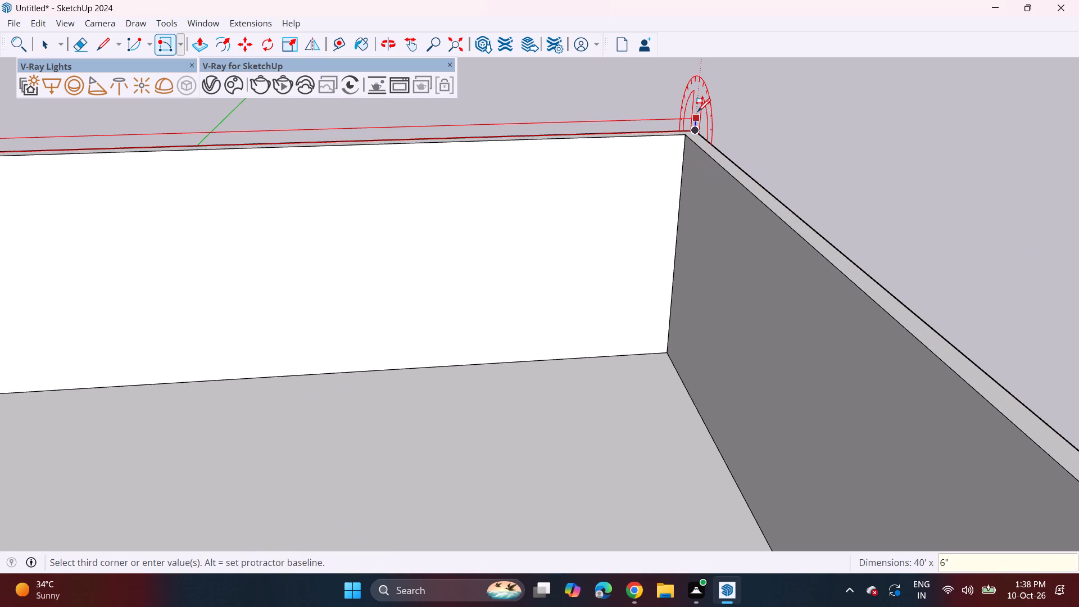
key("6")
key("Return")
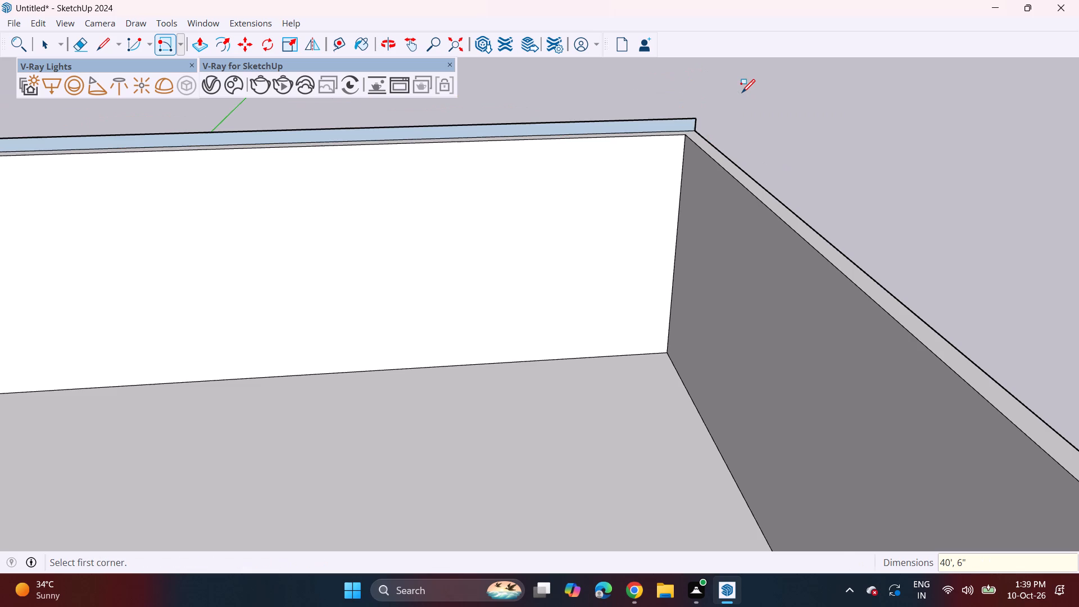
Push/Pull the upright strip from the rear wall forward over the rooftop rooms to form a roof slab just past the front wall.
middle_click_drag(642, 209, 477, 203)
scroll(464, 174, "down", 8)
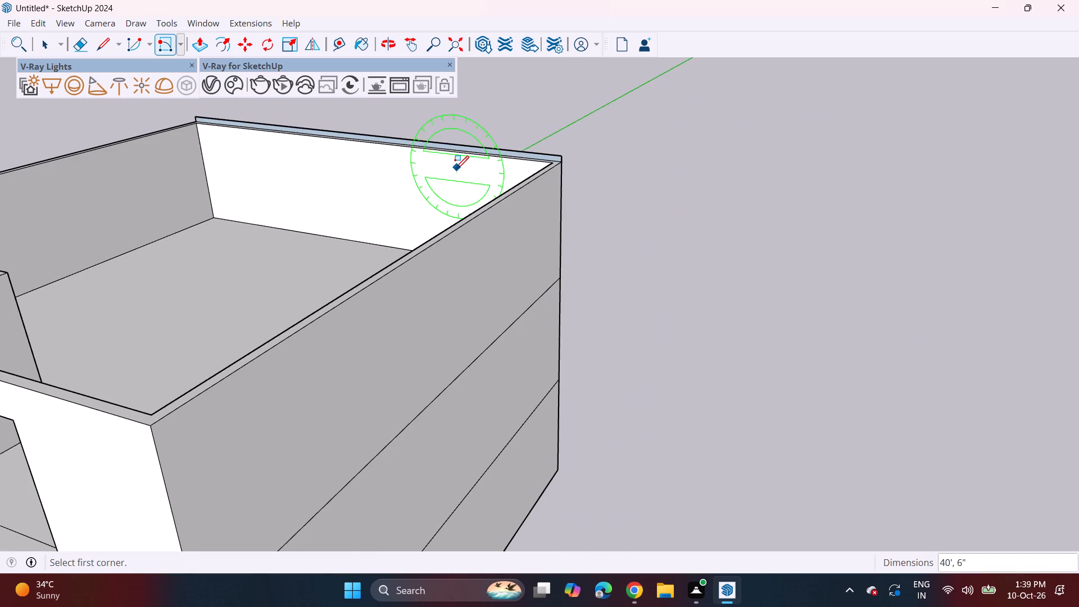
key("p")
left_click(510, 152)
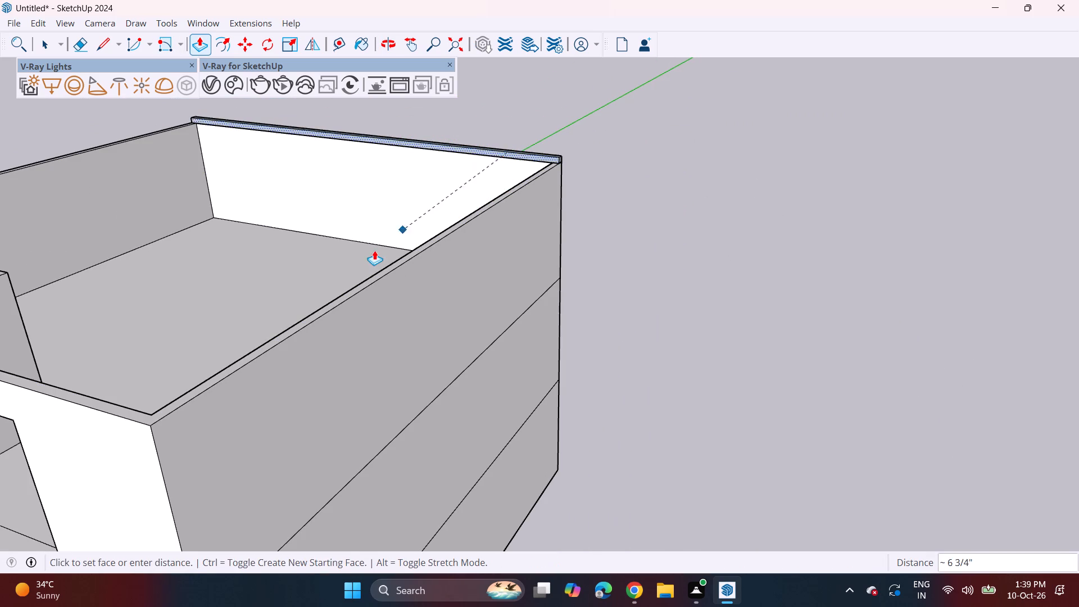
scroll(230, 356, "down", 8)
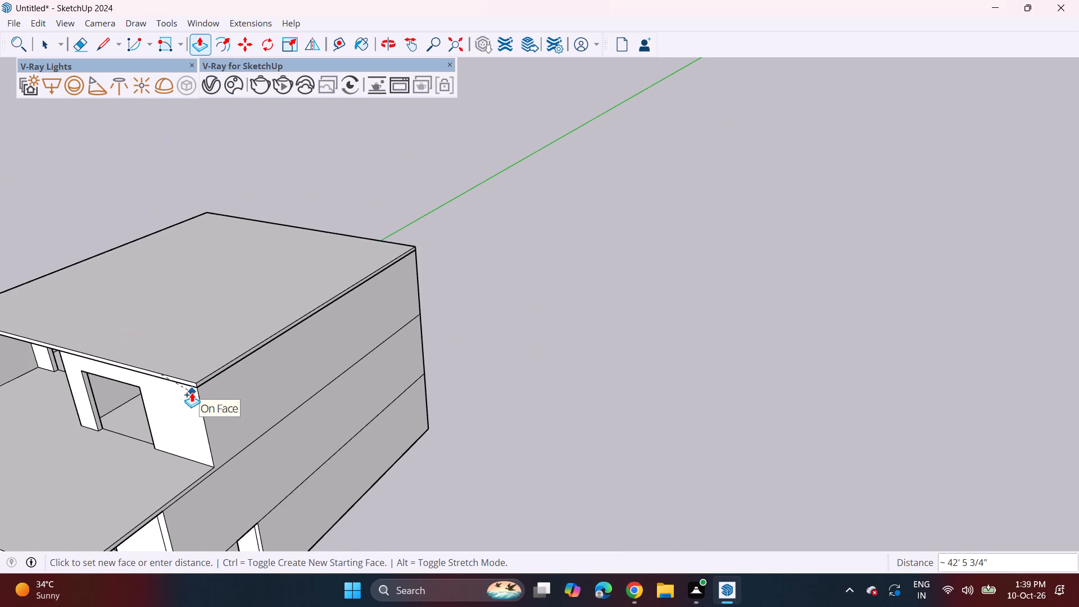
middle_click_drag(391, 338, 464, 290, "shift")
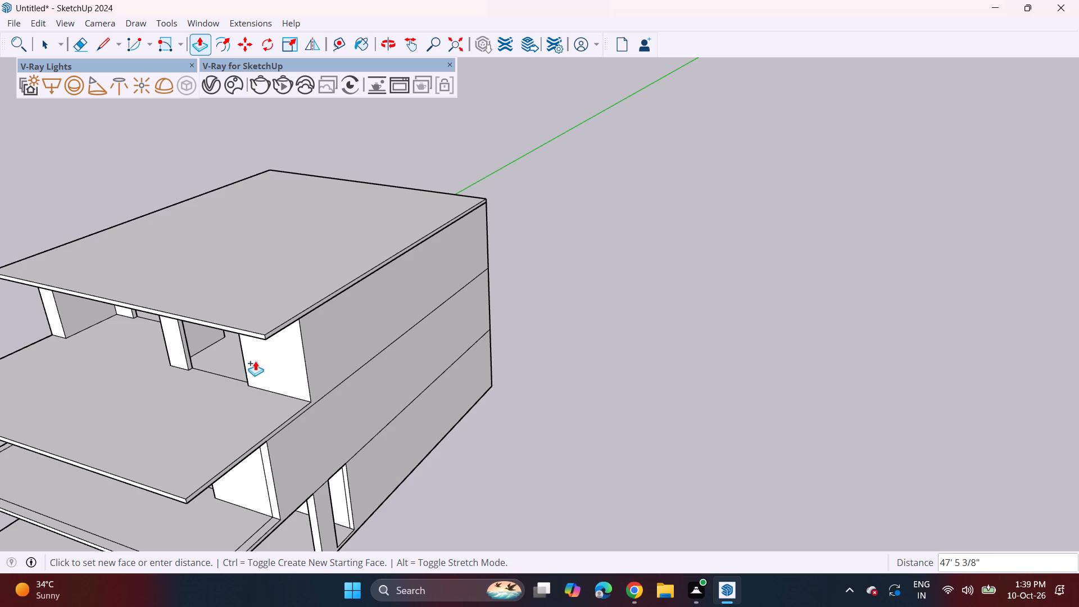
left_click(257, 360)
Draw a short line across the roof slab's front edge, near the corner where the recessed wall meets the projecting wall.
middle_click_drag(101, 347, 289, 288)
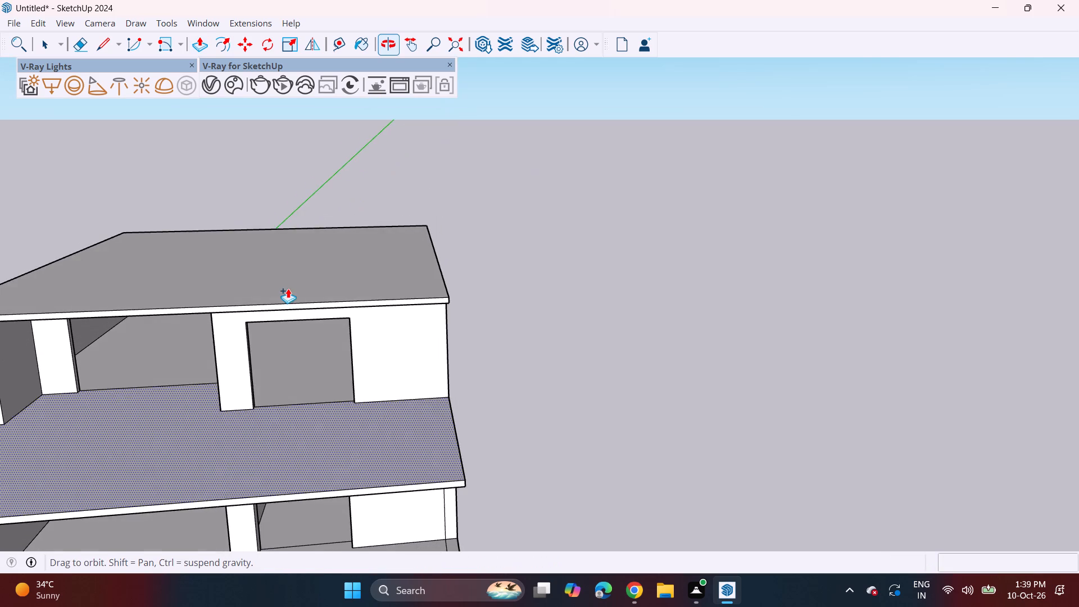
scroll(239, 304, "down", 4)
middle_click_drag(221, 310, 255, 235)
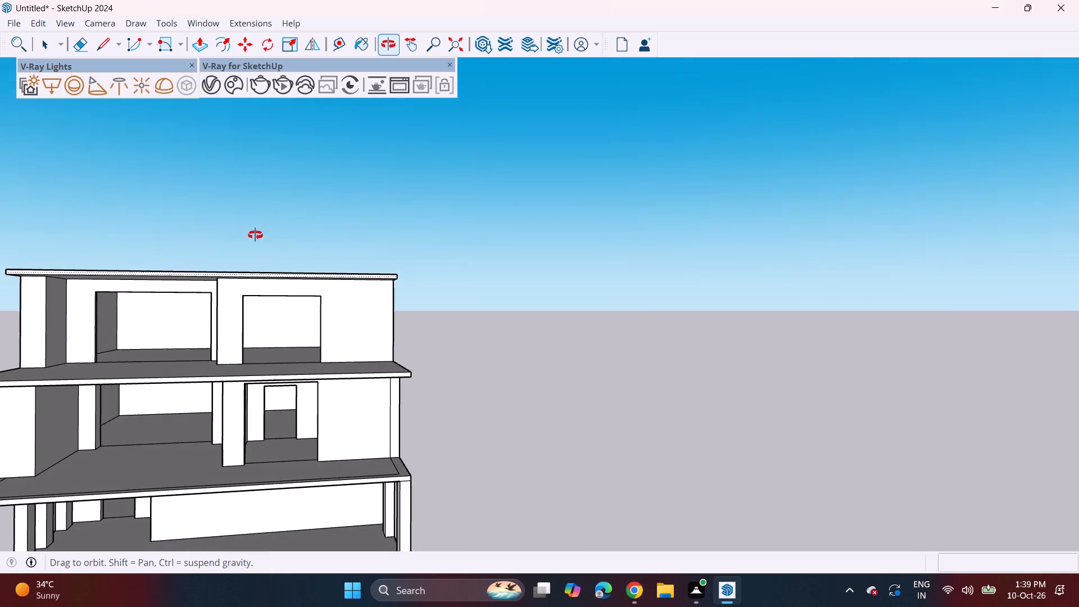
middle_click_drag(255, 235, 249, 235)
left_click(103, 49)
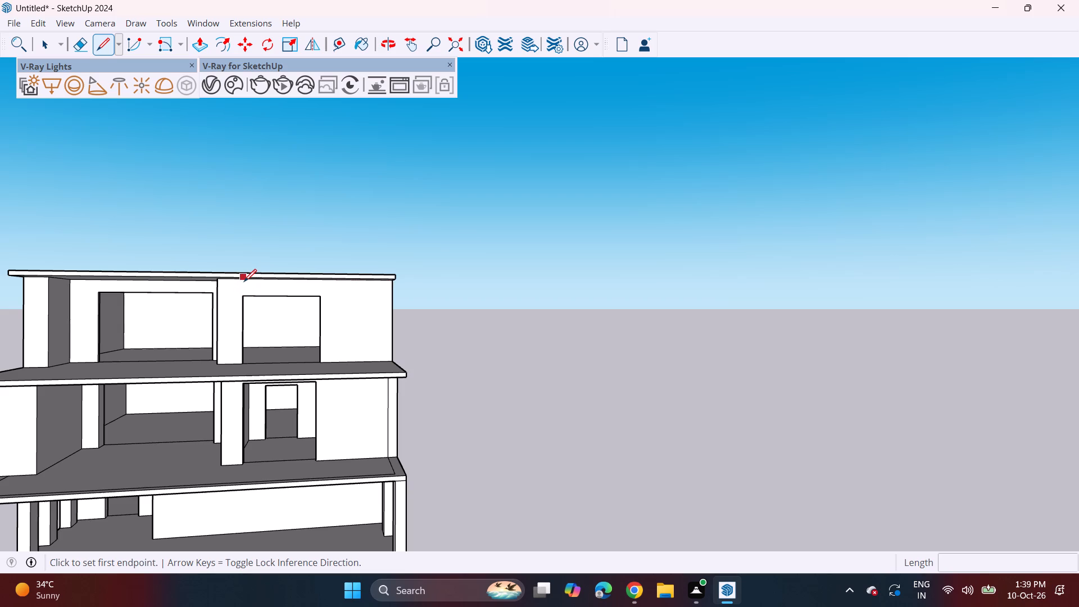
left_click(243, 280)
left_click(247, 270)
Push/Pull the roof slab's front edge on the recessed-wall side outward 13' 2 7/16" as an overhang.
middle_click_drag(294, 233, 246, 339)
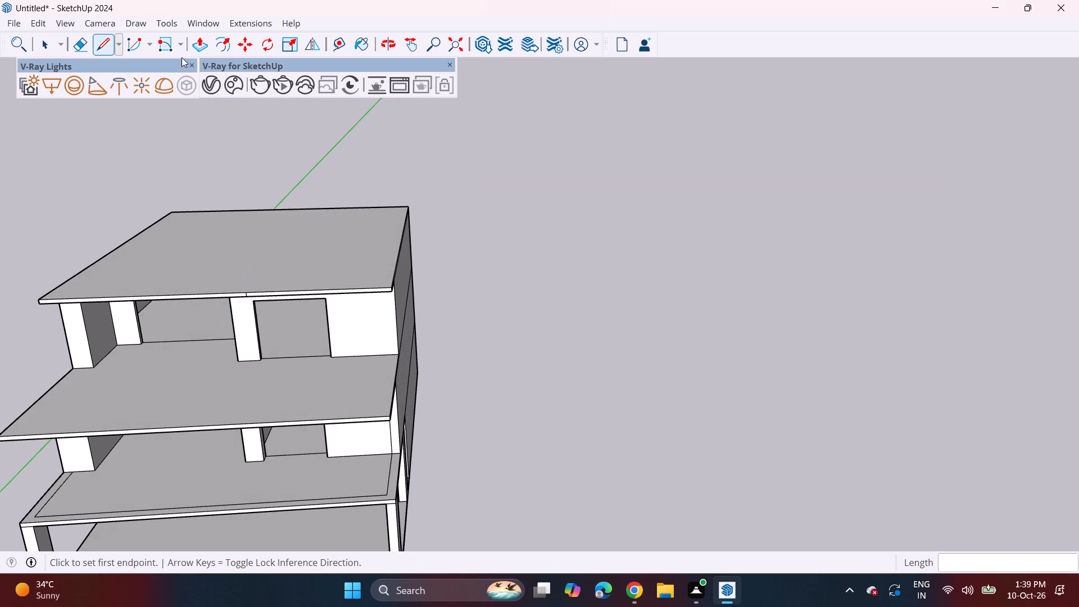
left_click(199, 46)
left_click(173, 296)
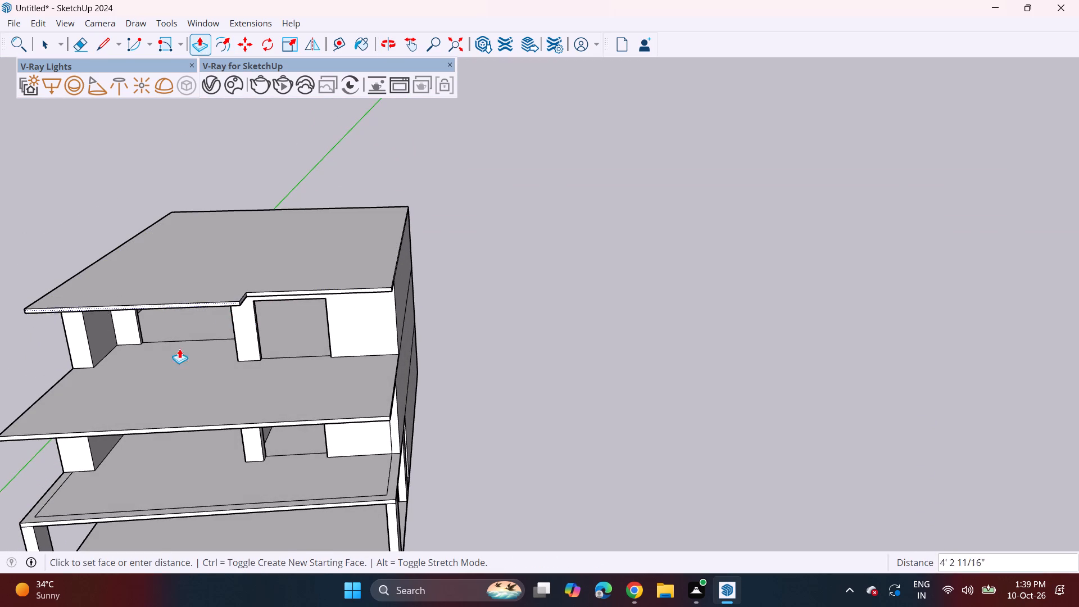
left_click(188, 428)
Outline a panel at the front end of the rooftop side wall with a 10' 6" vertical line and a base line about 2' 9 3/4" long.
middle_click_drag(206, 389, 230, 352)
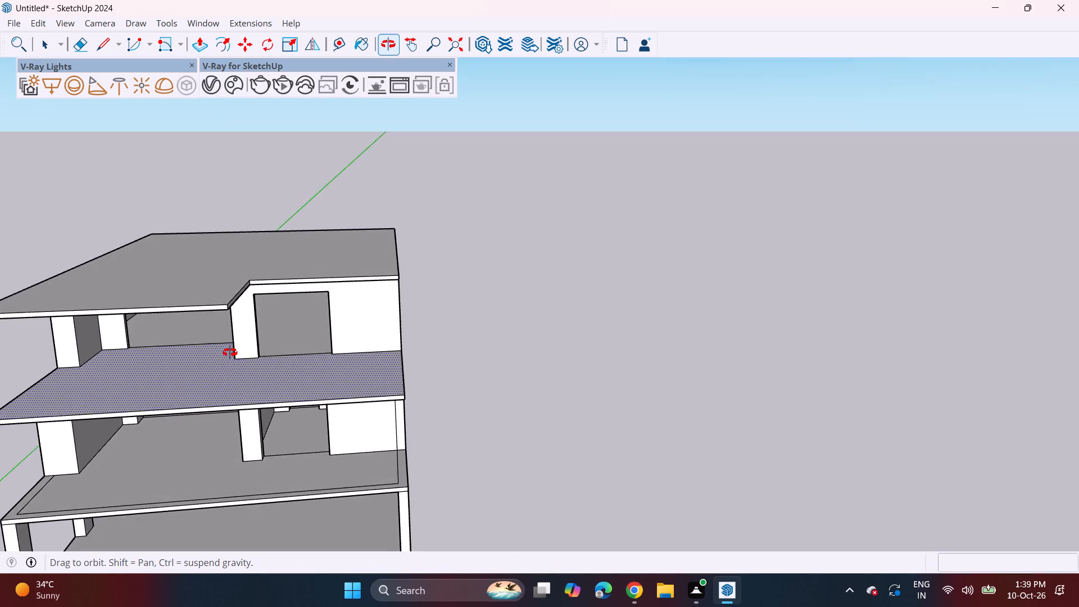
middle_click_drag(230, 352, 292, 289)
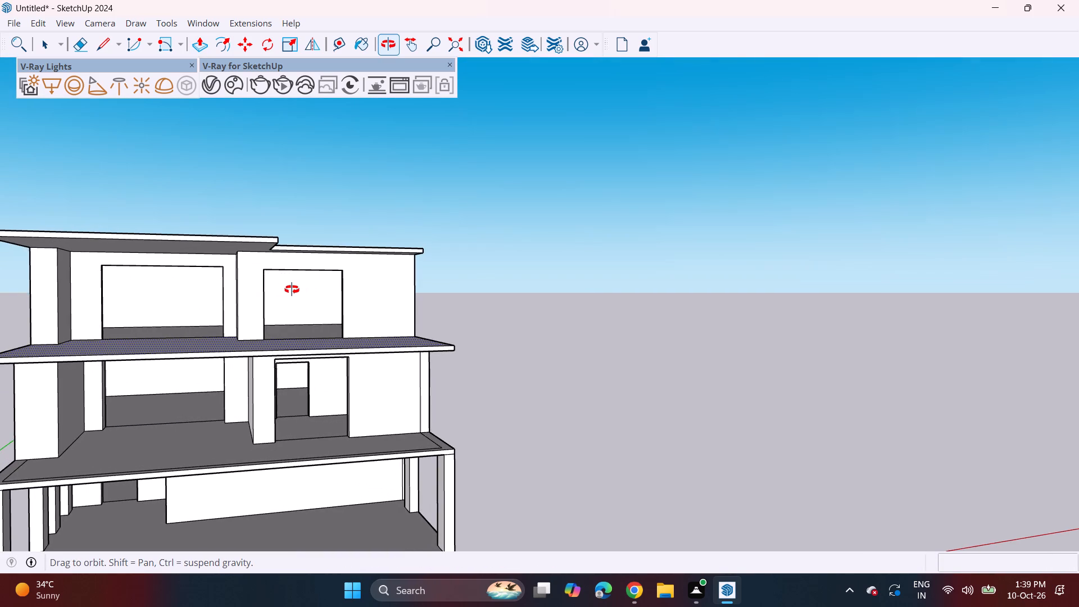
middle_click_drag(292, 289, 326, 308)
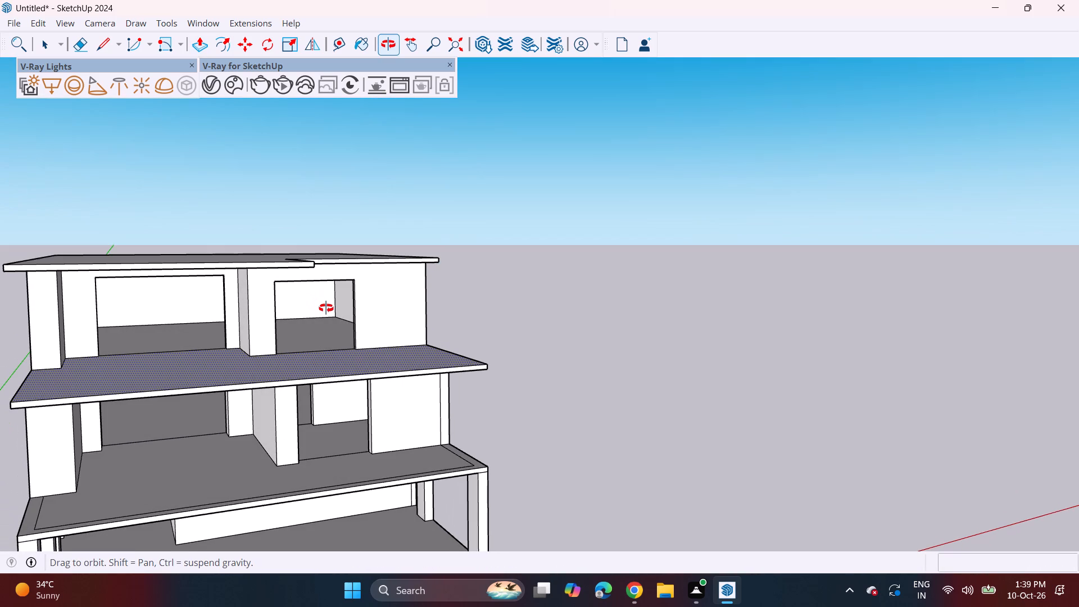
middle_click_drag(326, 308, 472, 286)
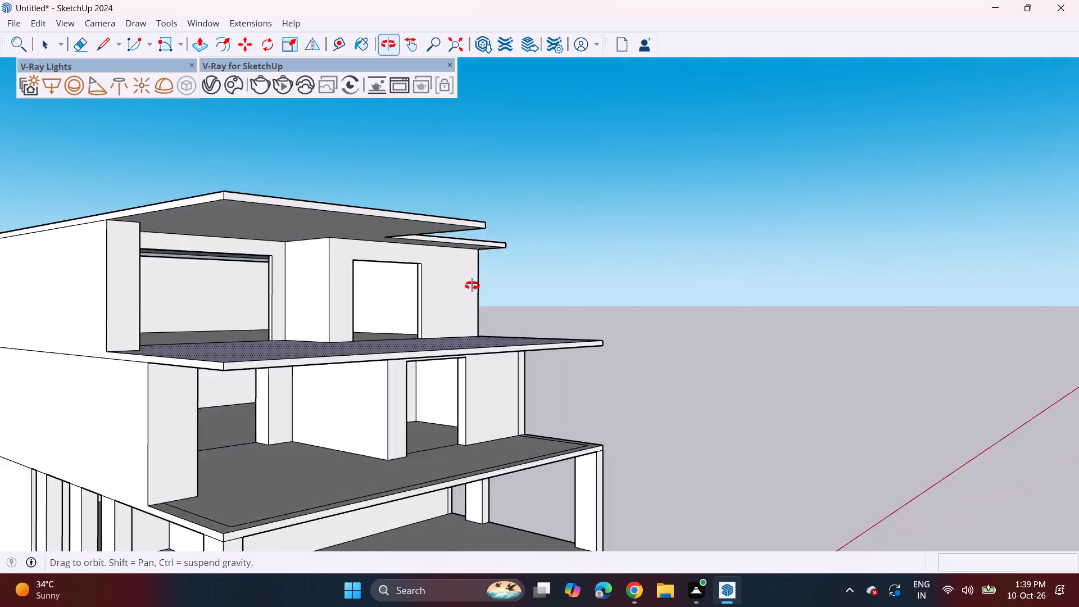
middle_click_drag(472, 286, 259, 295)
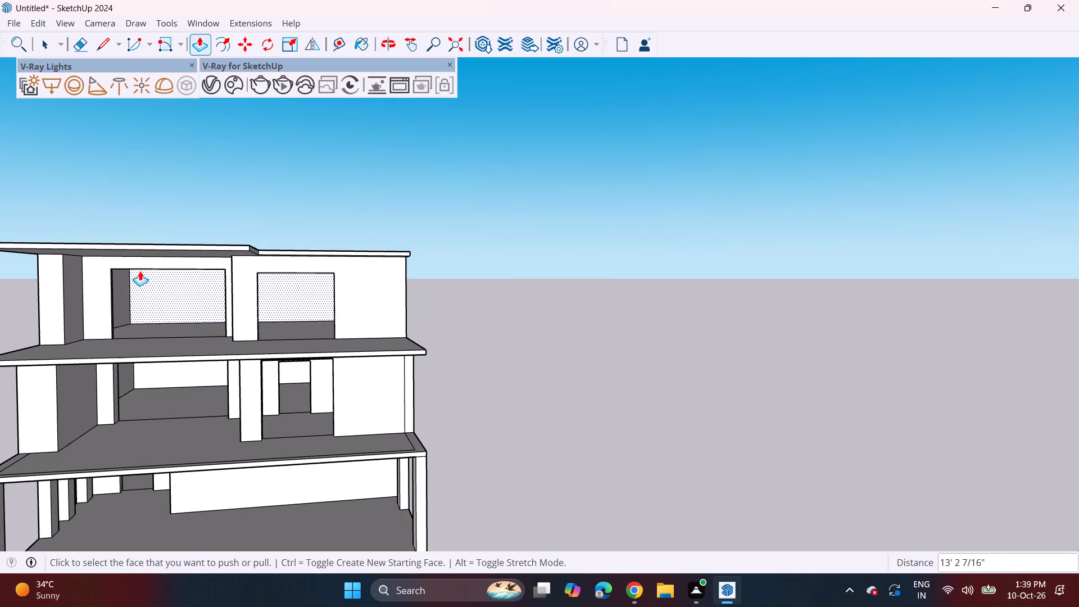
middle_click_drag(61, 315, 384, 301)
scroll(241, 312, "down", 1)
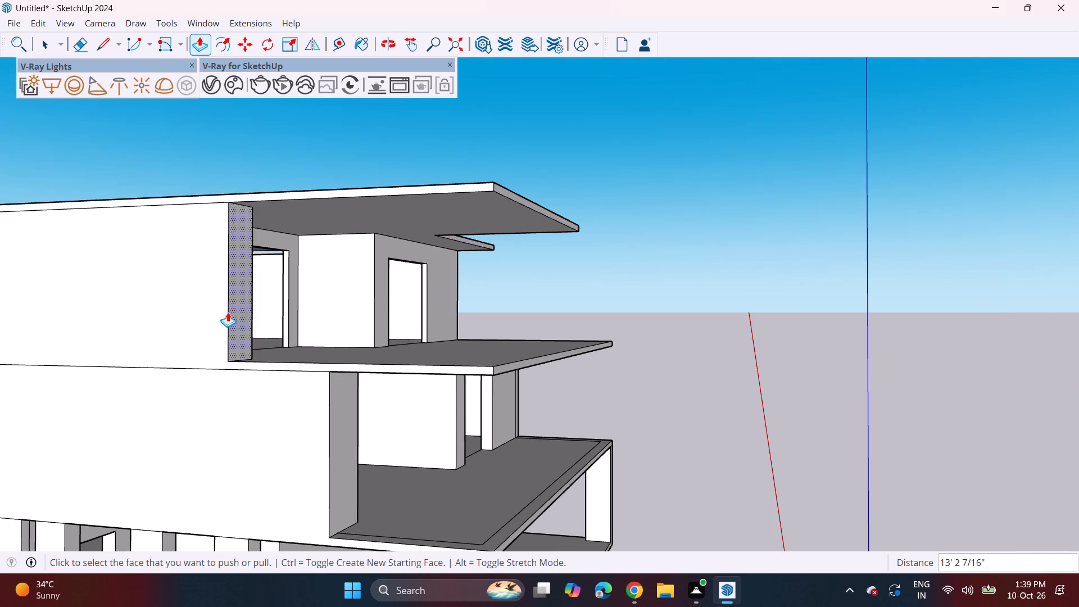
left_click(99, 49)
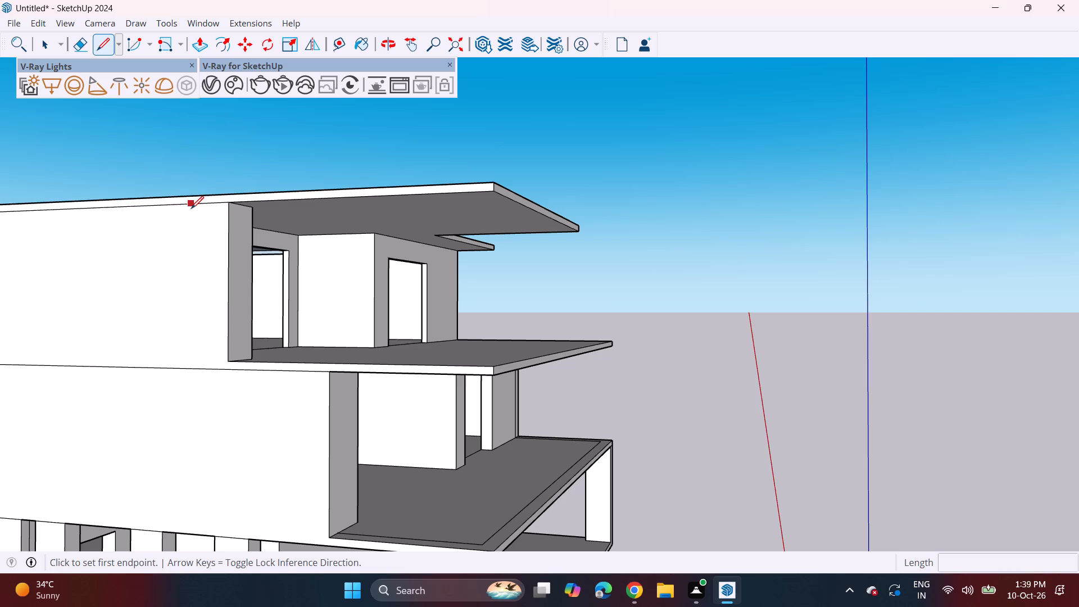
left_click(191, 209)
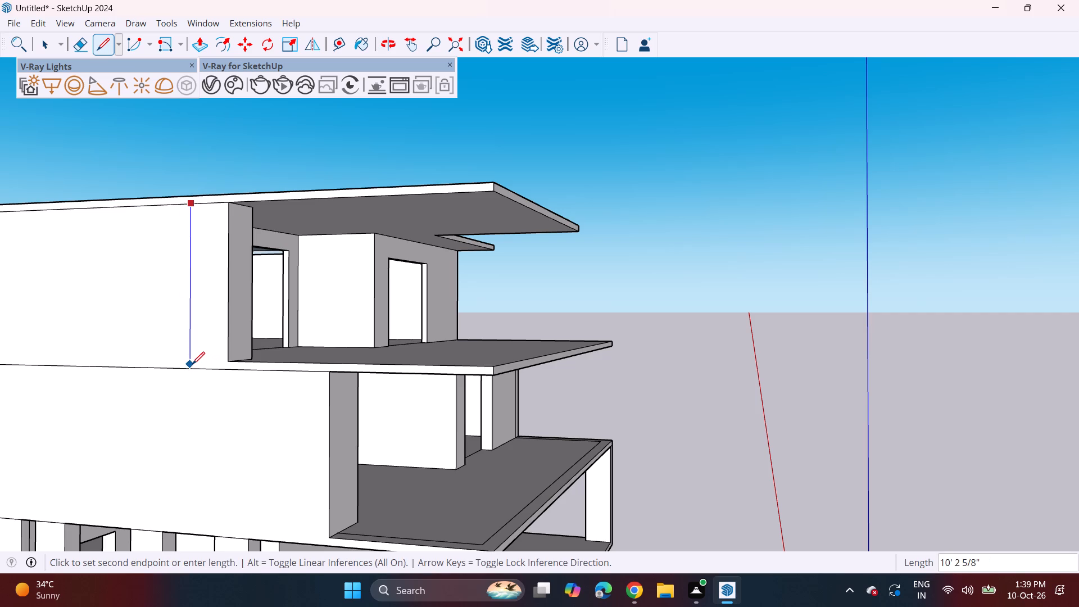
double_click(192, 370)
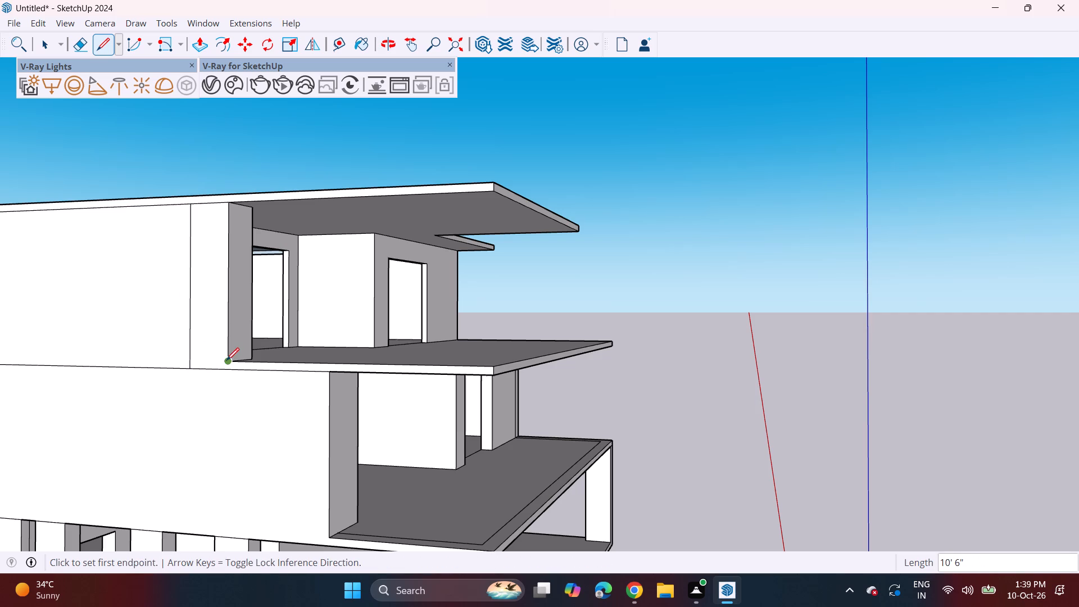
left_click(226, 360)
left_click(191, 360)
Push/Pull the outlined panel at the front end of the rooftop side wall inward 3 15/16".
middle_click_drag(205, 364, 165, 375)
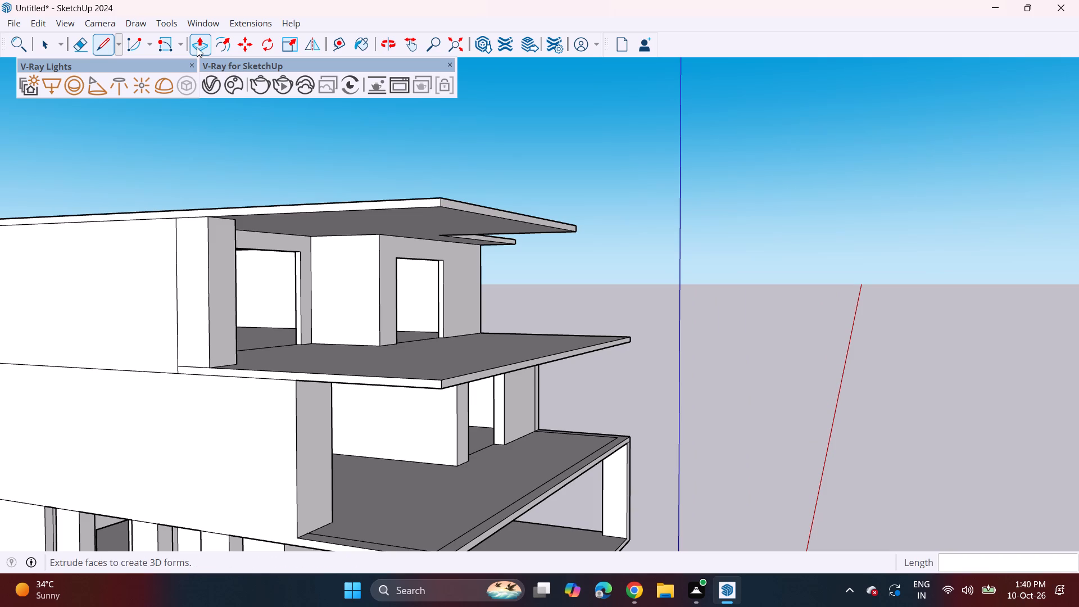
left_click(197, 47)
left_click(200, 310)
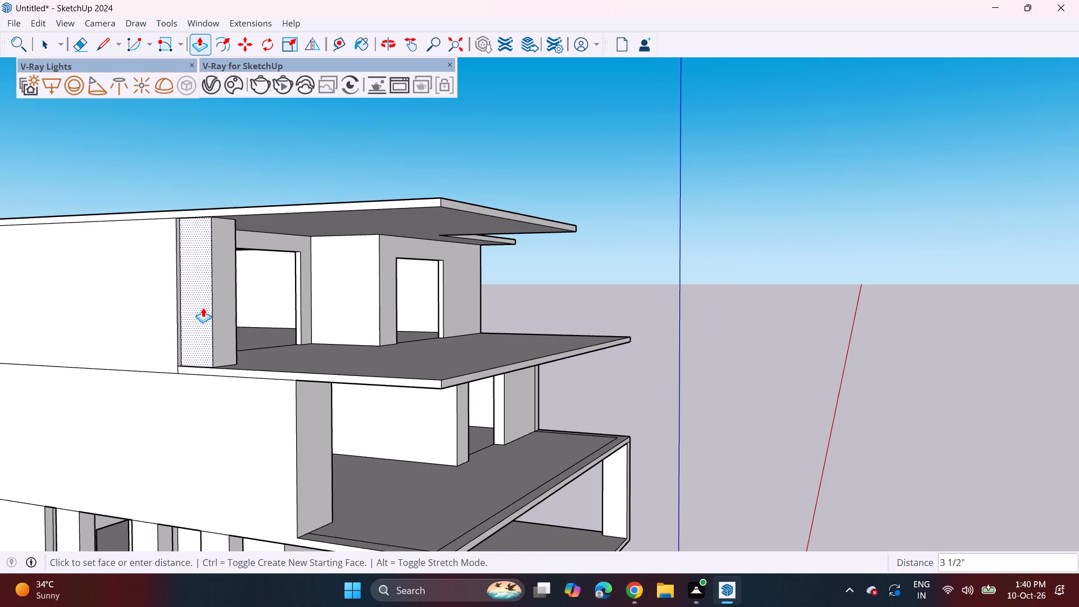
left_click(204, 311)
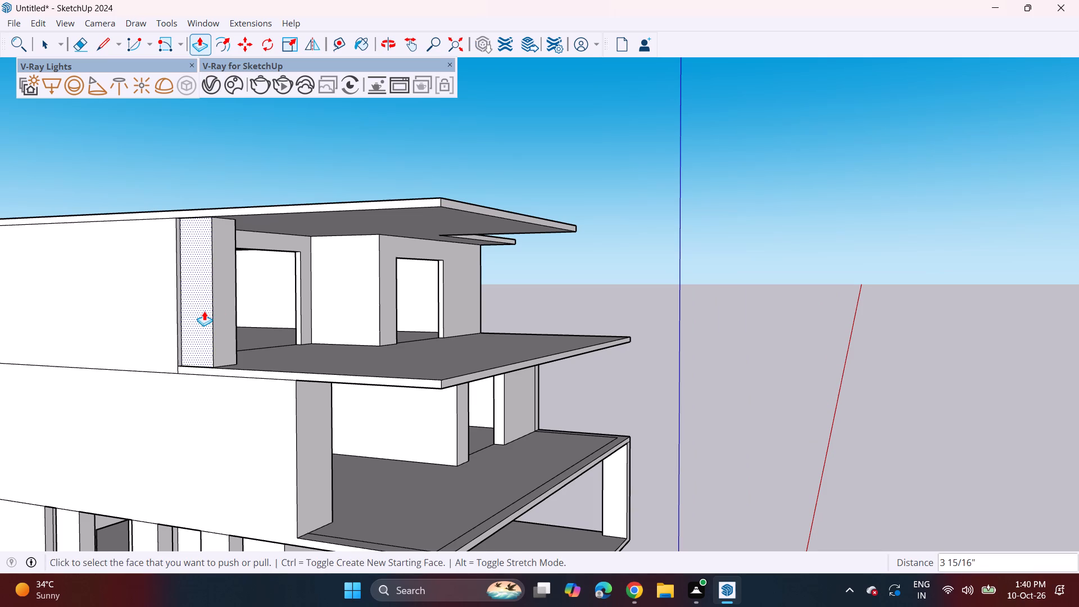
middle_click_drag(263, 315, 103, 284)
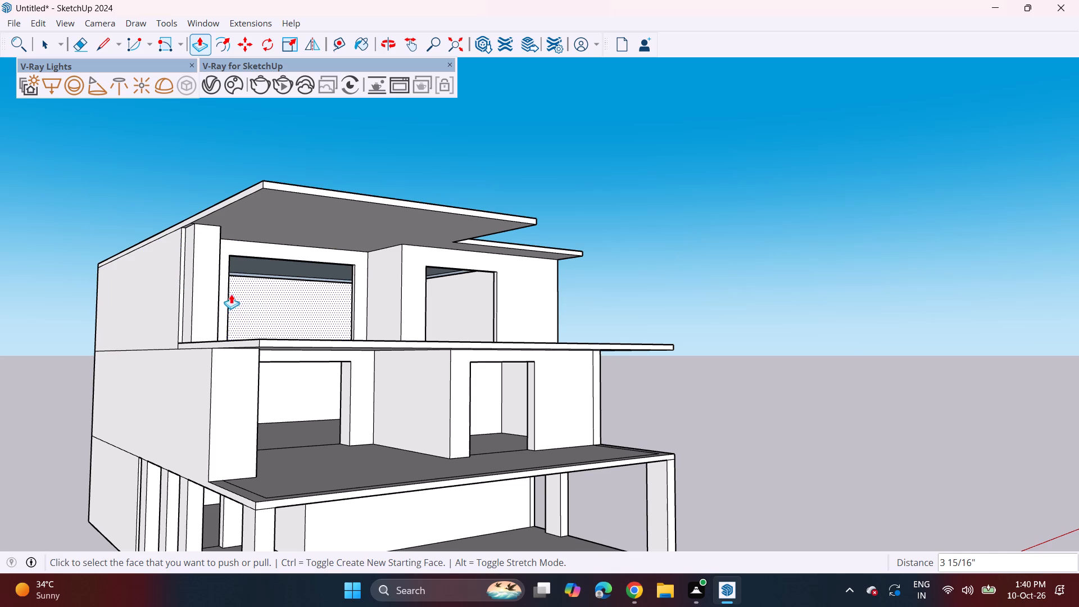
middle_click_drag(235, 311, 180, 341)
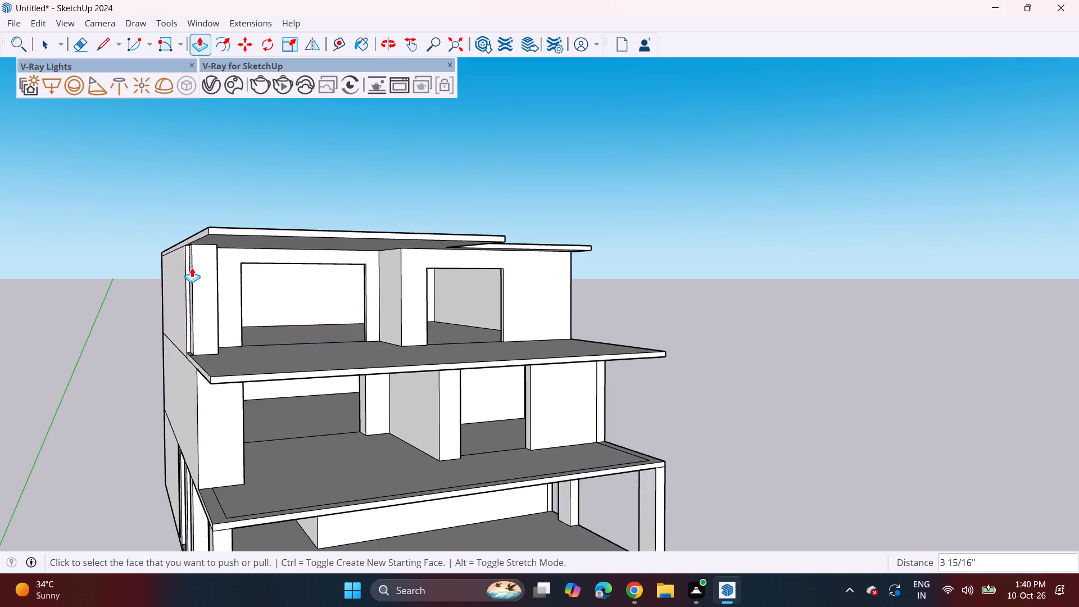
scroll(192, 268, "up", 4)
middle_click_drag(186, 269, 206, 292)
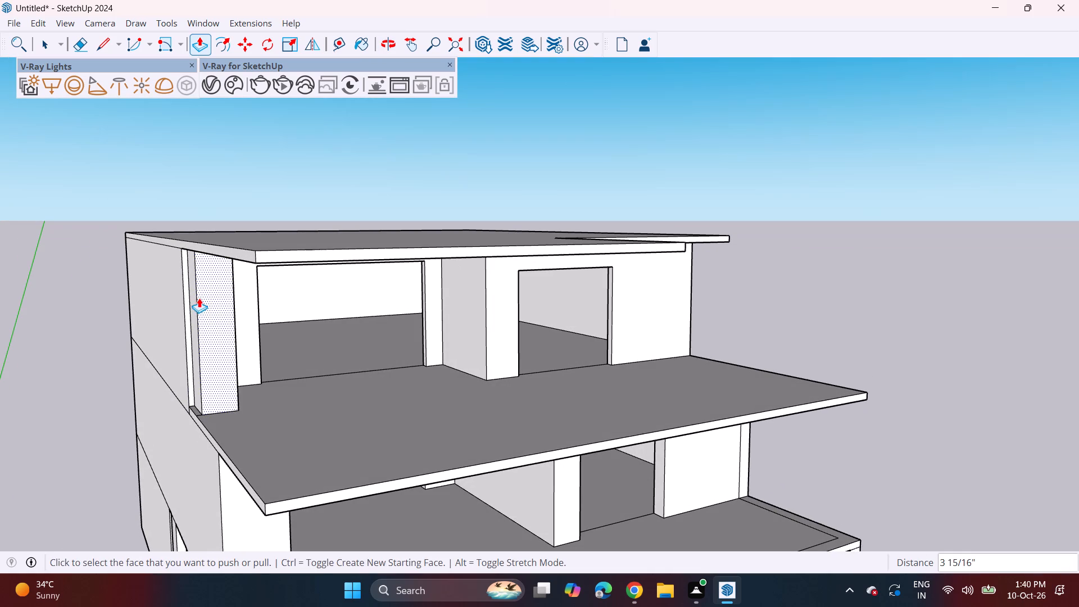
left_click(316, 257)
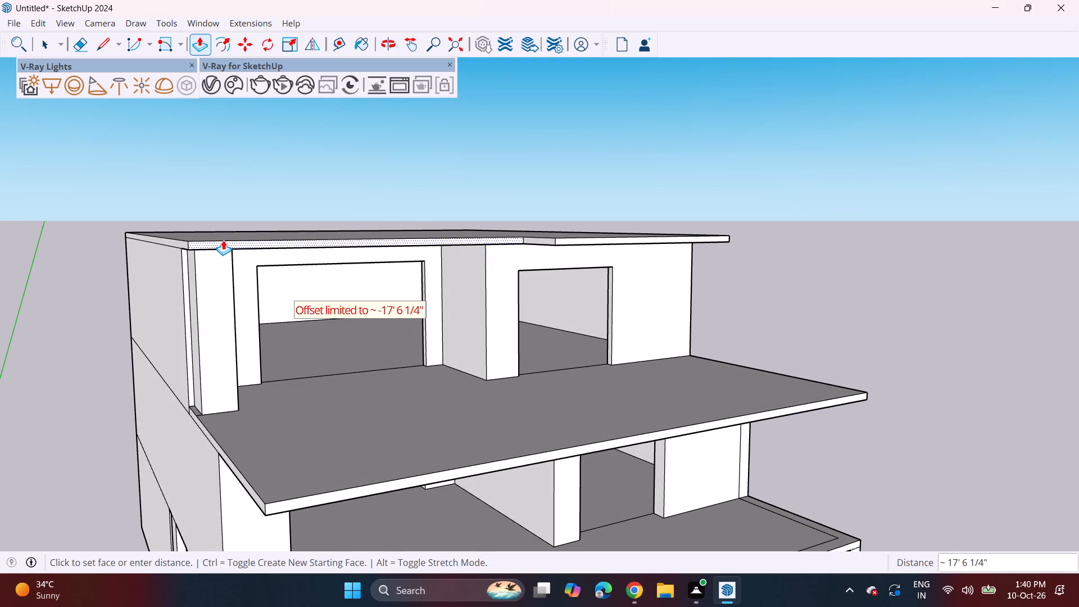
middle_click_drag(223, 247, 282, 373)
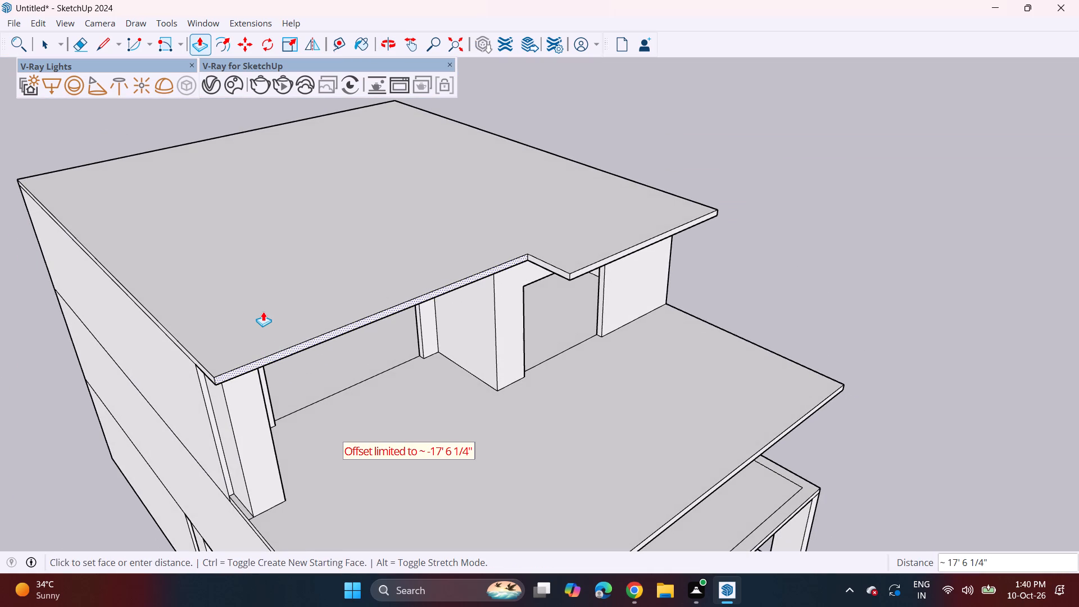
Undo the side-wall panel, front overhang and roof slab extension, back to open walls with only the roof's back strip.
key("ctrl+z")
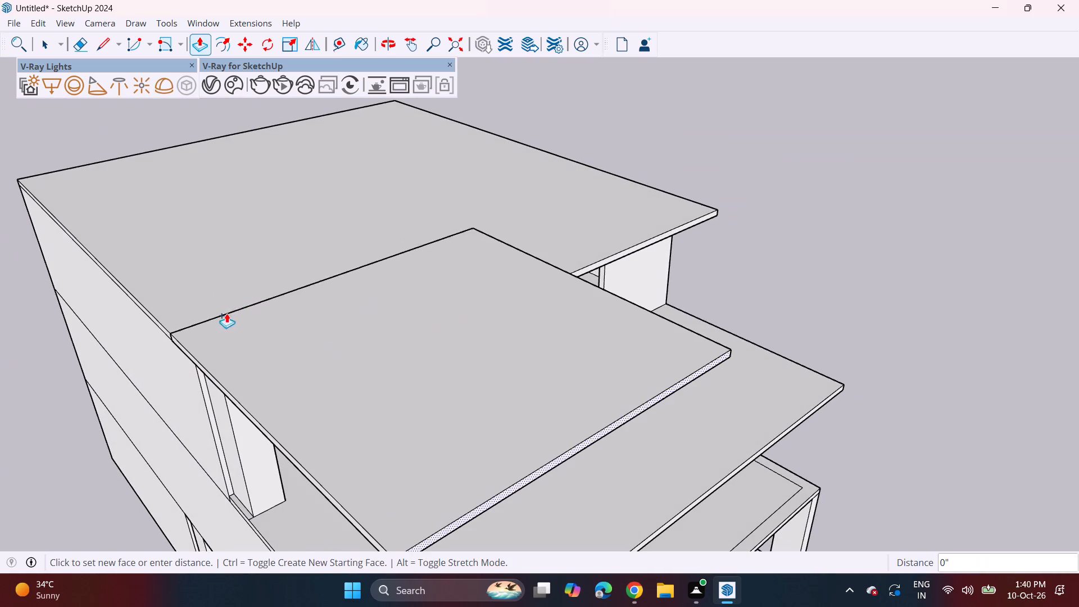
key("ctrl+z")
key("ctrl+z")
key("ctrl+z")
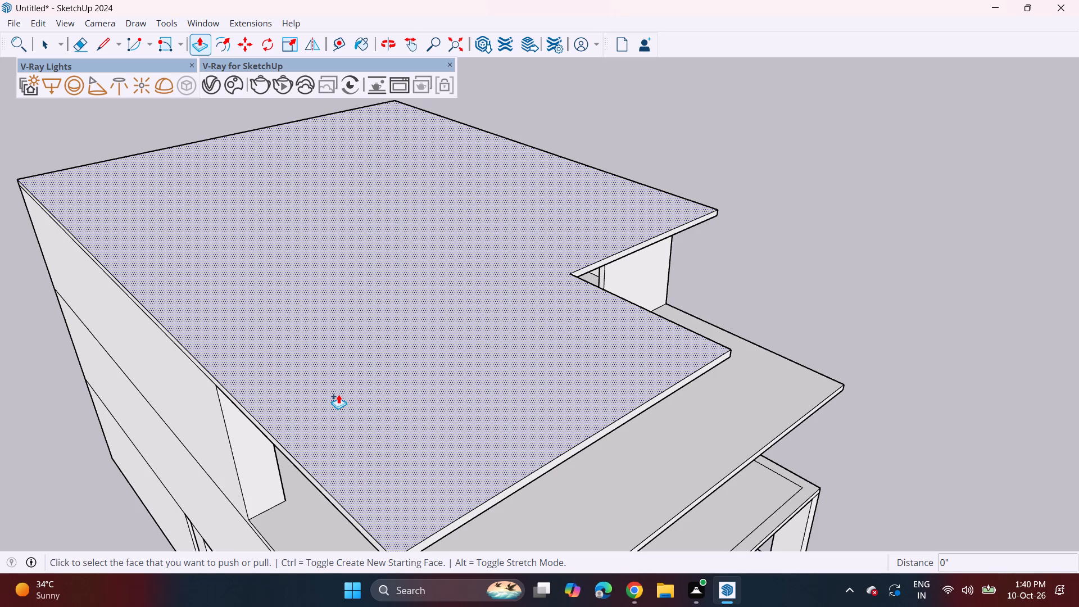
key("ctrl+z")
key("ctrl+z")
key("ctrl+z")
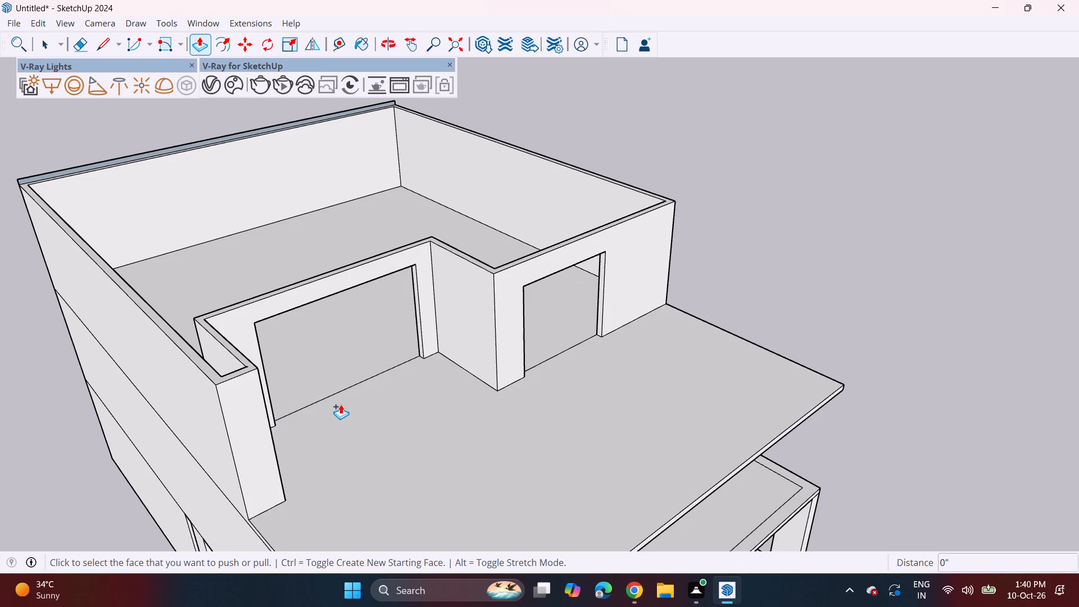
Outline a panel at the front end of the rooftop side wall with a 10' 6" vertical line and a base line.
middle_click_drag(251, 331, 178, 379)
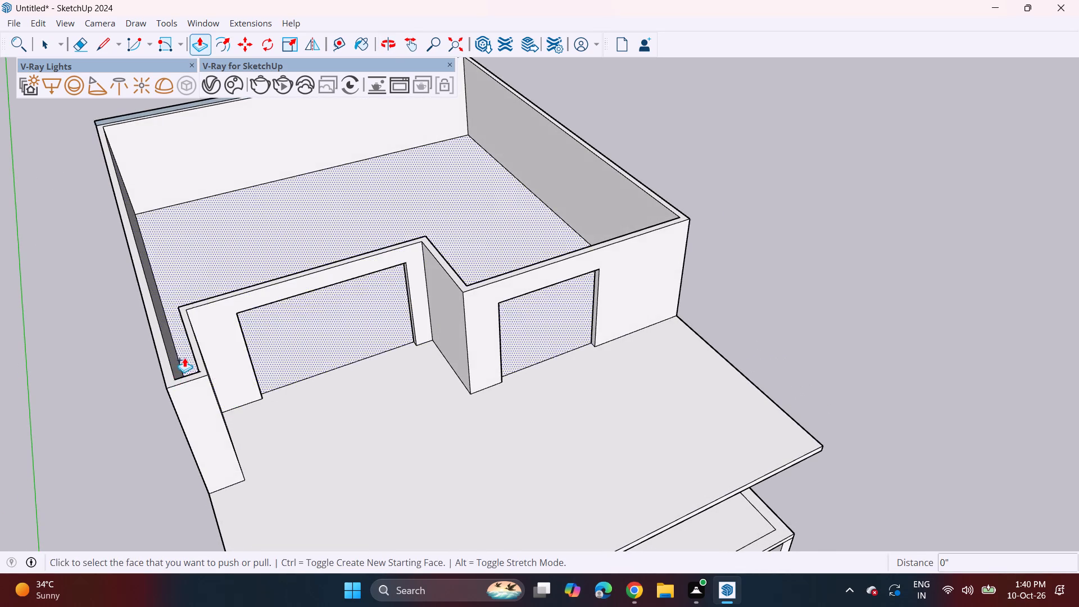
middle_click_drag(184, 357, 310, 287)
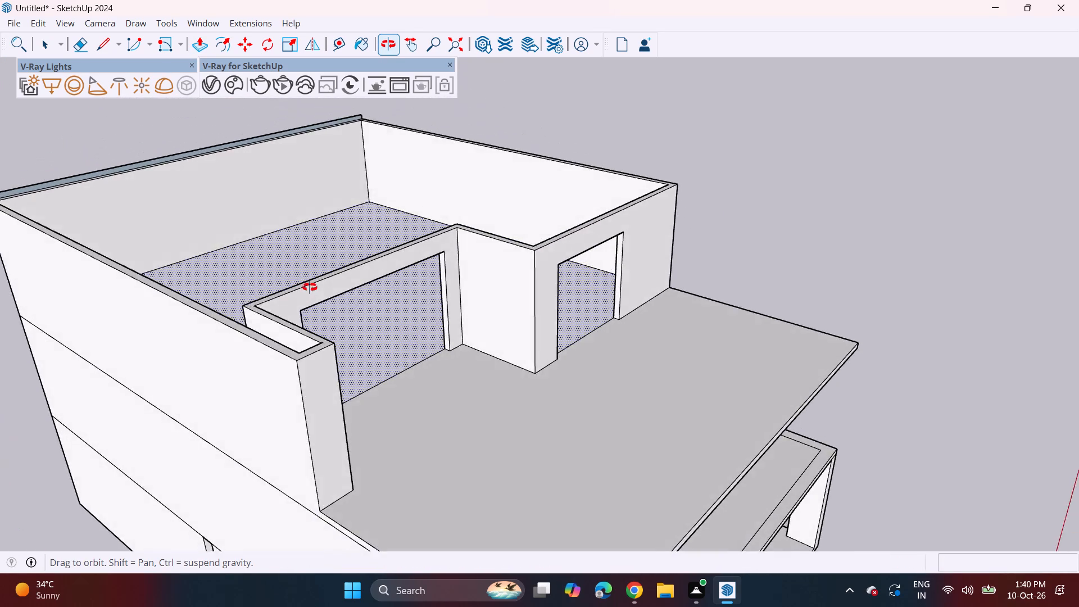
middle_click_drag(310, 287, 324, 272)
left_click(102, 47)
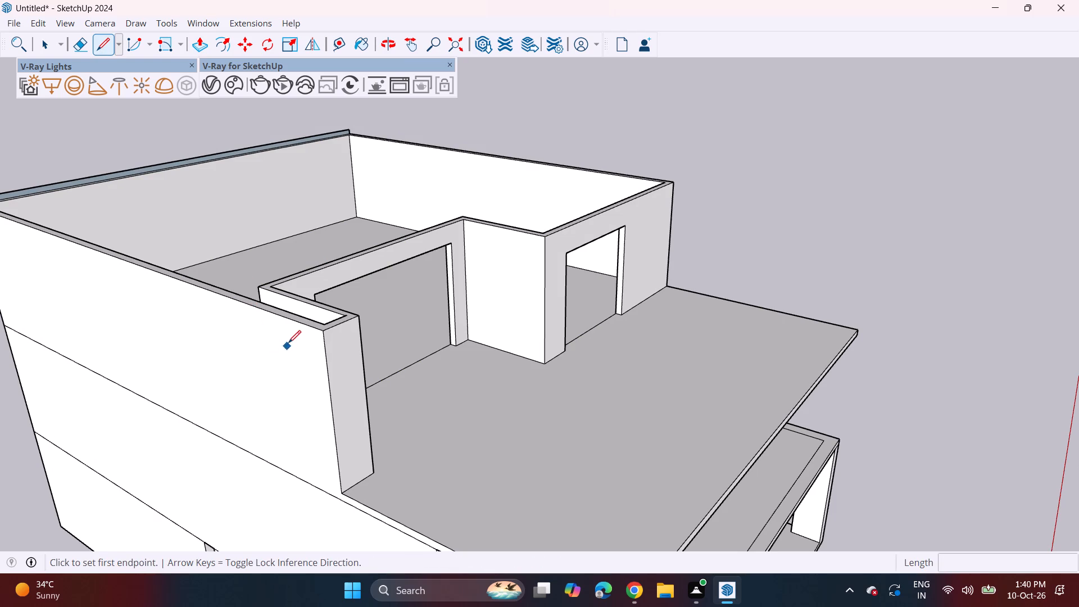
left_click(284, 318)
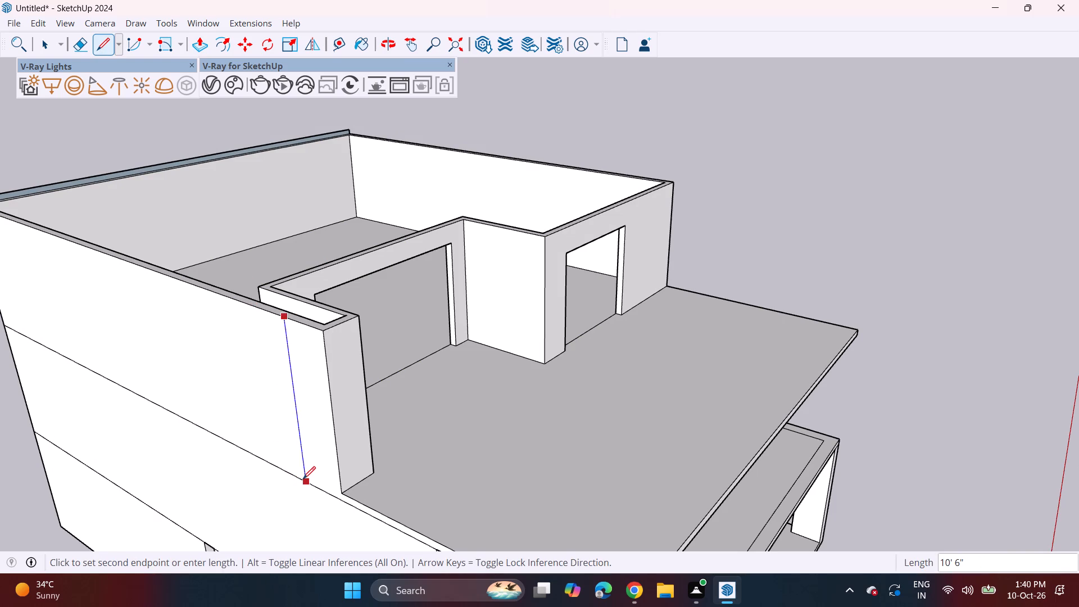
left_click(305, 482)
left_click(341, 492)
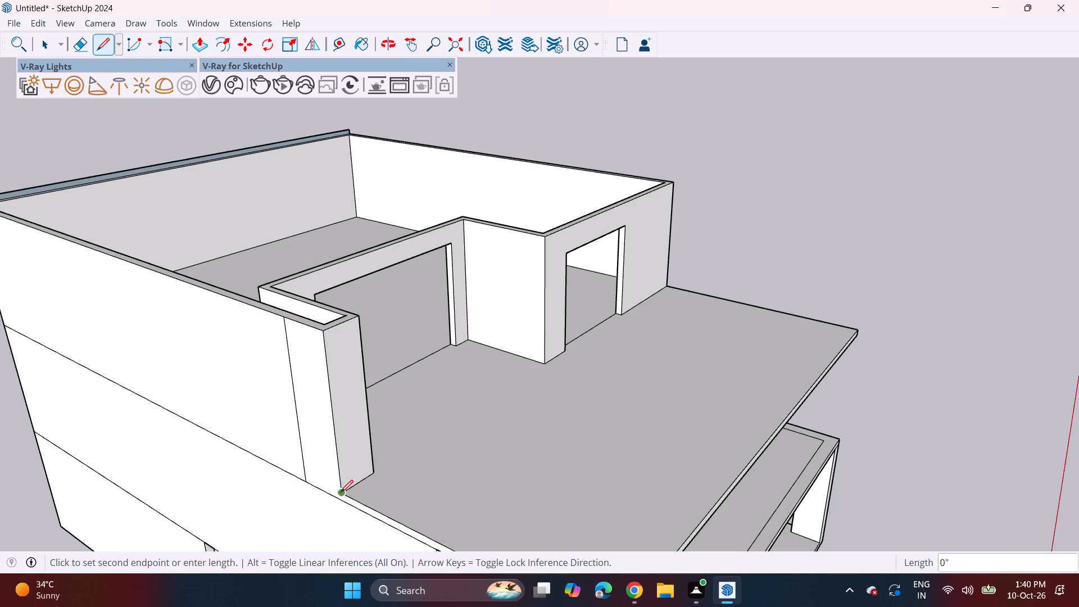
left_click(304, 473)
Push/Pull the inner face of the rooftop side wall 8 5/8" into the room to thicken the wall.
middle_click_drag(314, 413, 276, 514)
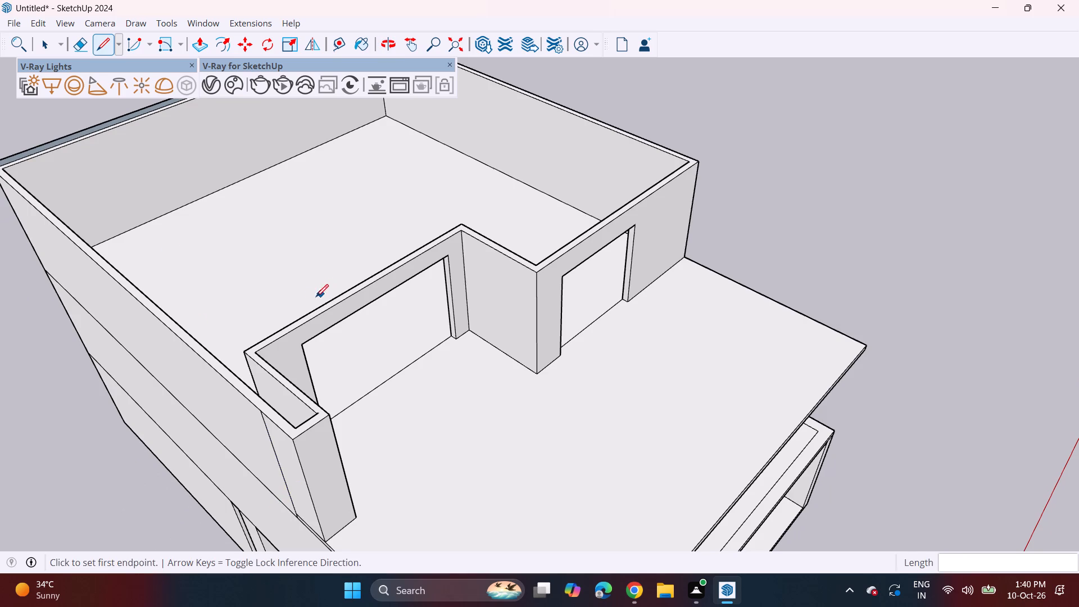
middle_click_drag(309, 302, 182, 329)
left_click(196, 49)
scroll(205, 341, "up", 3)
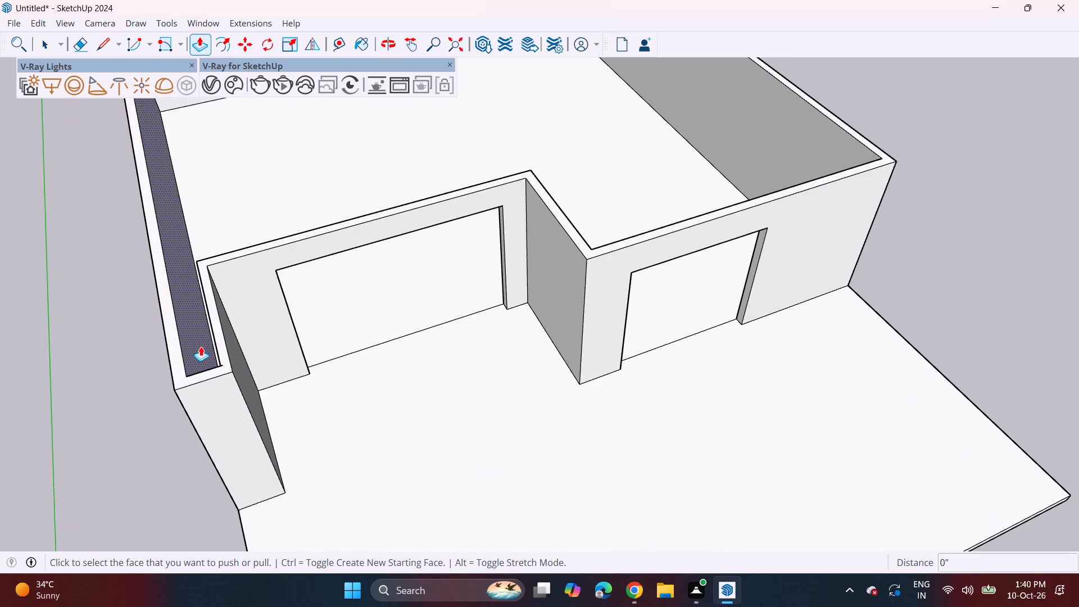
left_click(200, 351)
left_click(214, 345)
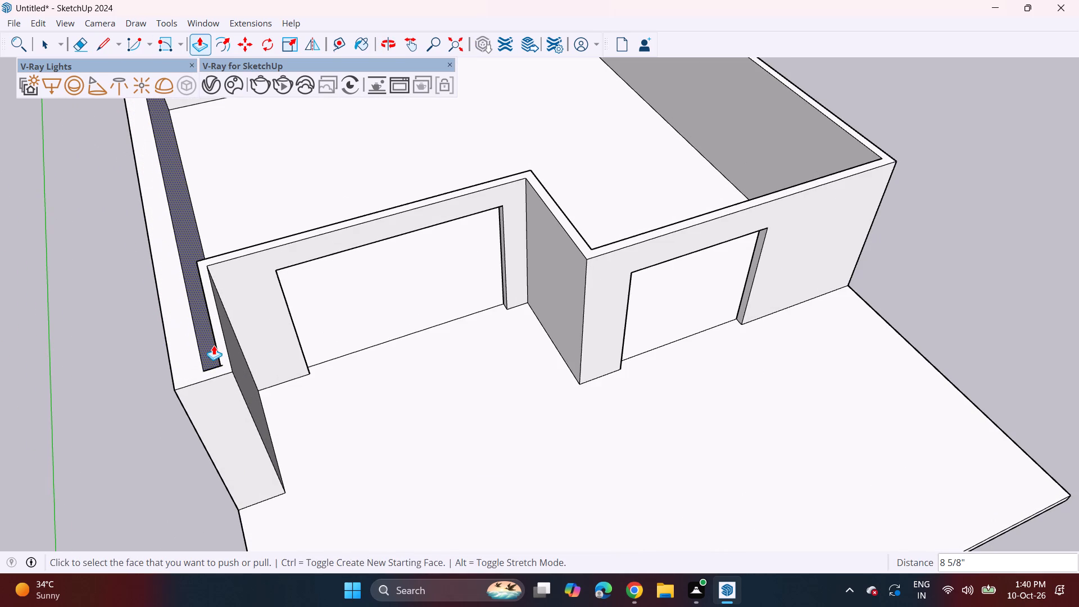
Push/Pull the outlined panel at the front end of the rooftop side wall inward 1'.
middle_click_drag(226, 363, 301, 307)
left_click(246, 392)
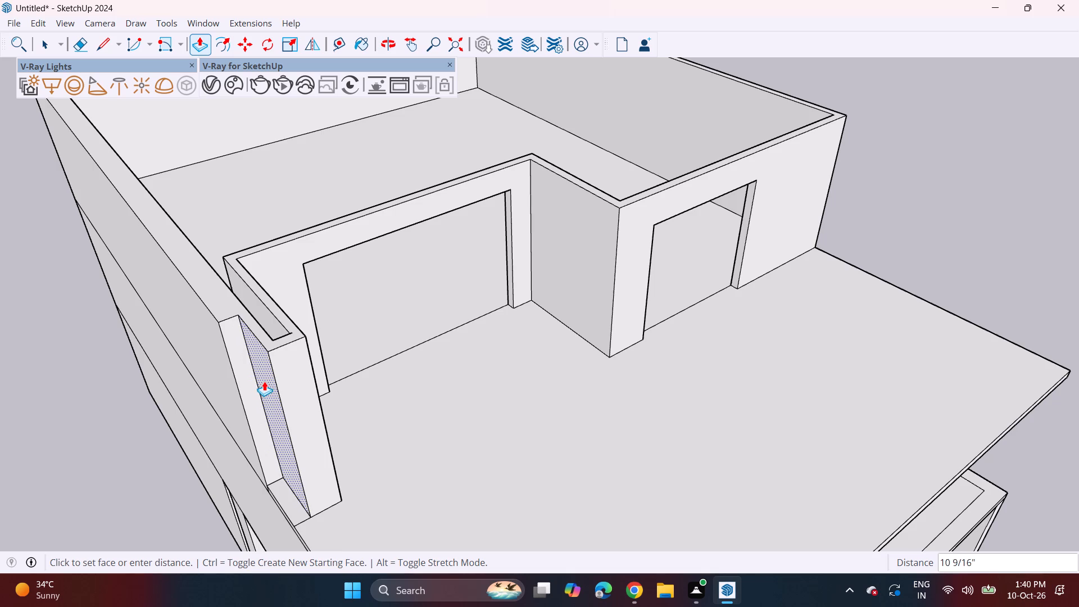
left_click(267, 380)
Erase the leftover line on the slab at the base of the recessed side-wall panel.
middle_click_drag(347, 397, 251, 259)
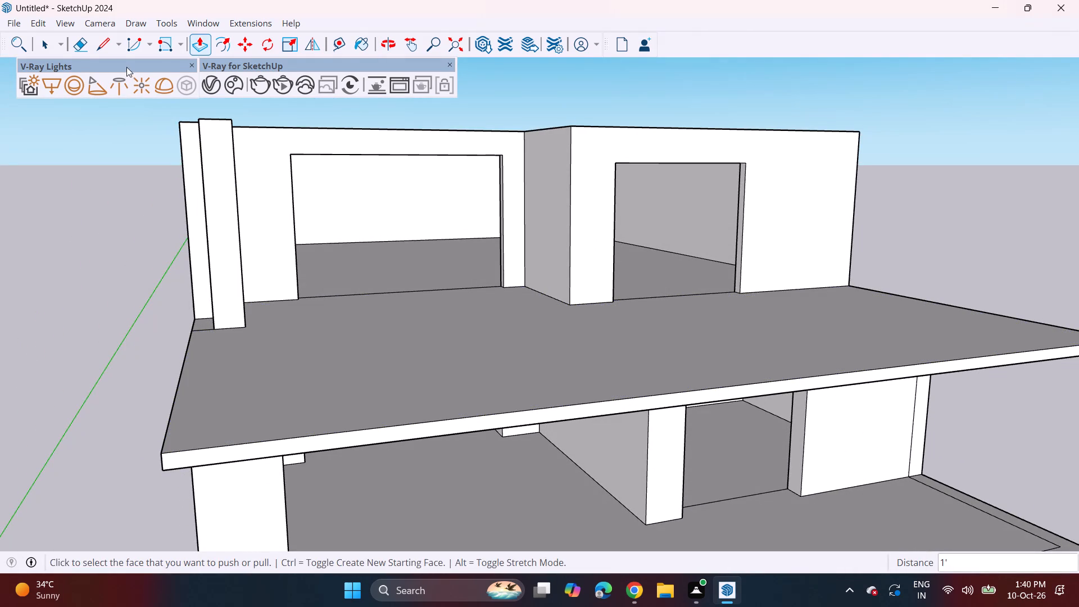
left_click_drag(80, 46, 81, 53)
left_click(200, 331)
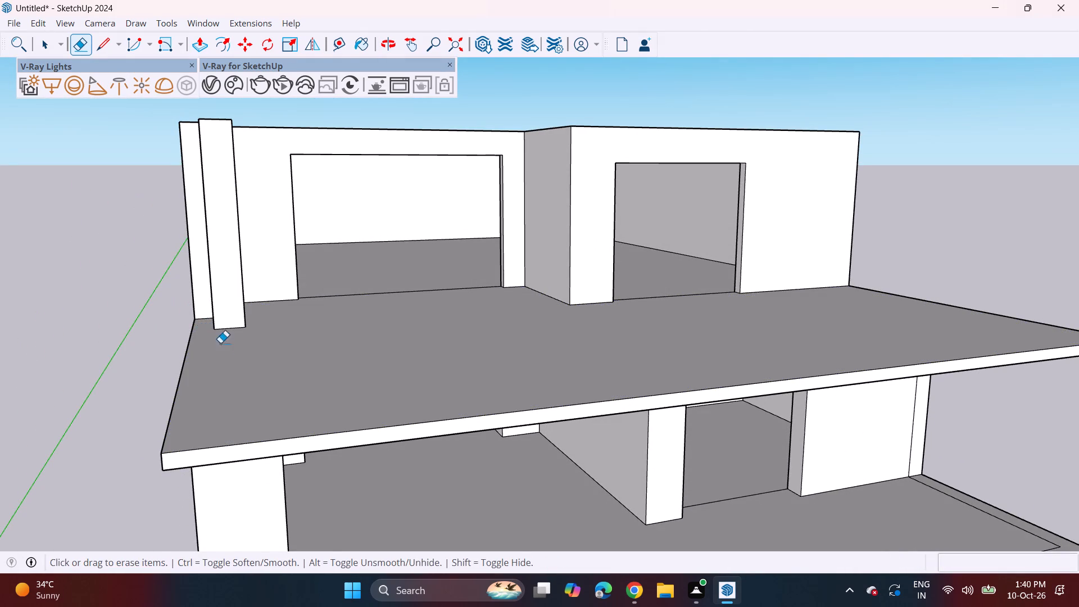
Push/Pull the roof's back strip forward about 45' over the rooftop walls to form the roof slab.
middle_click_drag(346, 341, 296, 390)
scroll(416, 337, "down", 2)
middle_click_drag(507, 324, 334, 382, "shift")
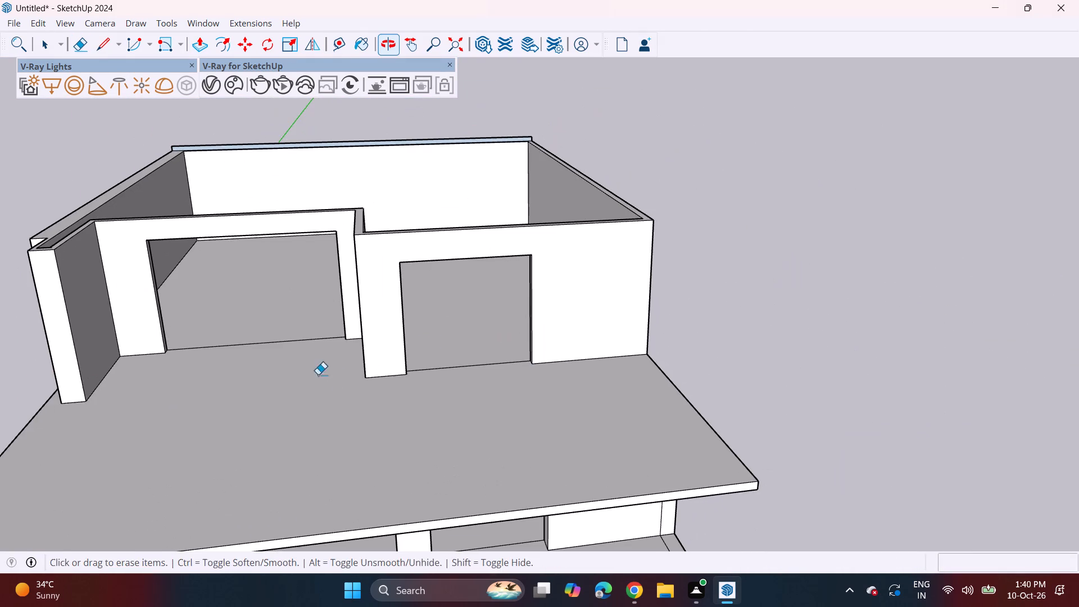
middle_click_drag(285, 303, 266, 338)
key("space")
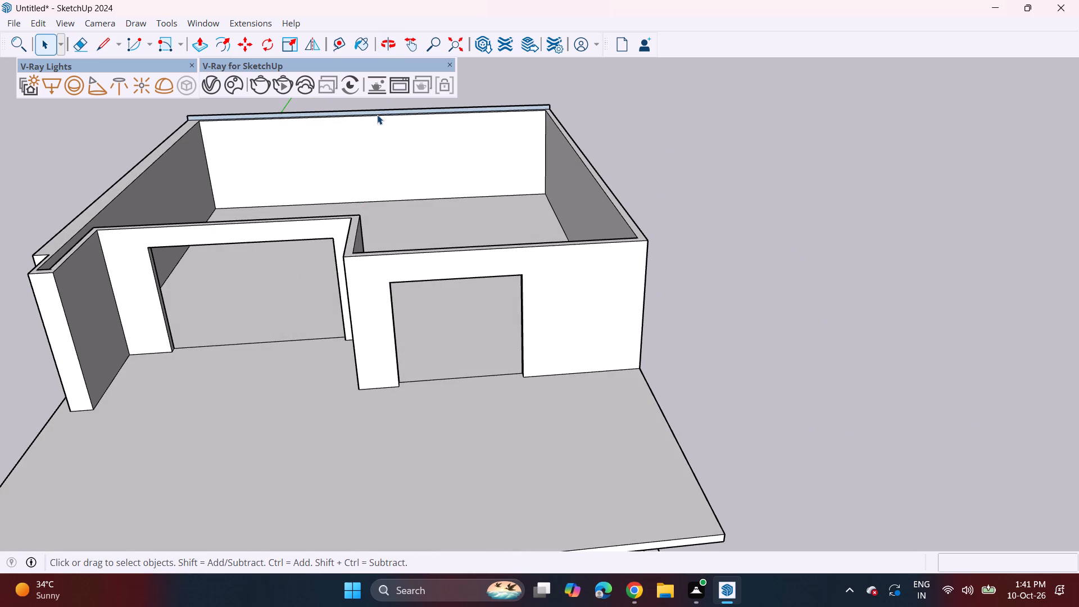
key("0")
key("p")
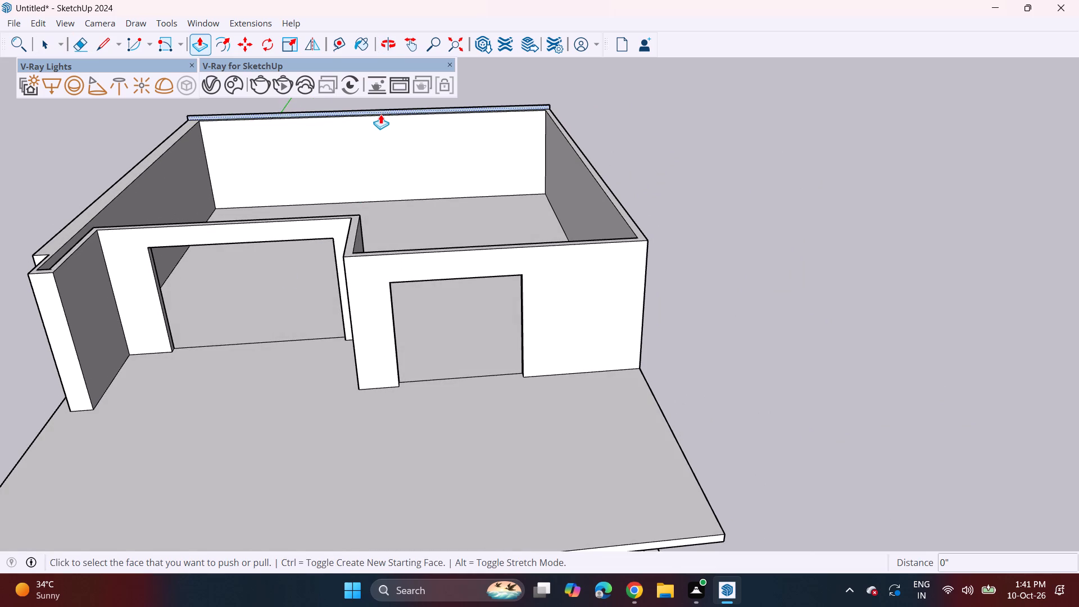
left_click(380, 114)
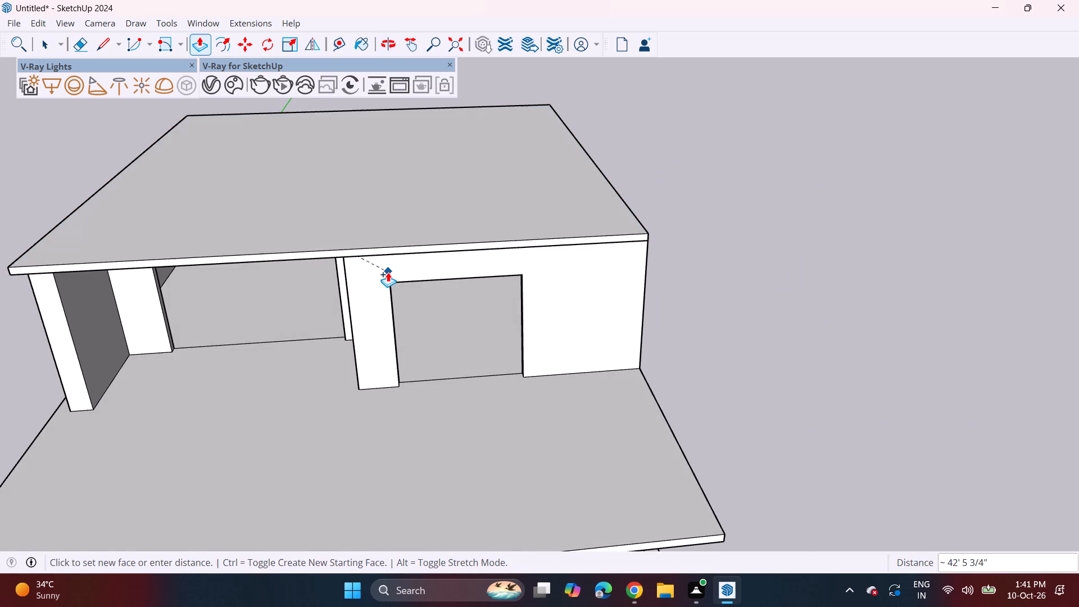
middle_click_drag(519, 286, 139, 191)
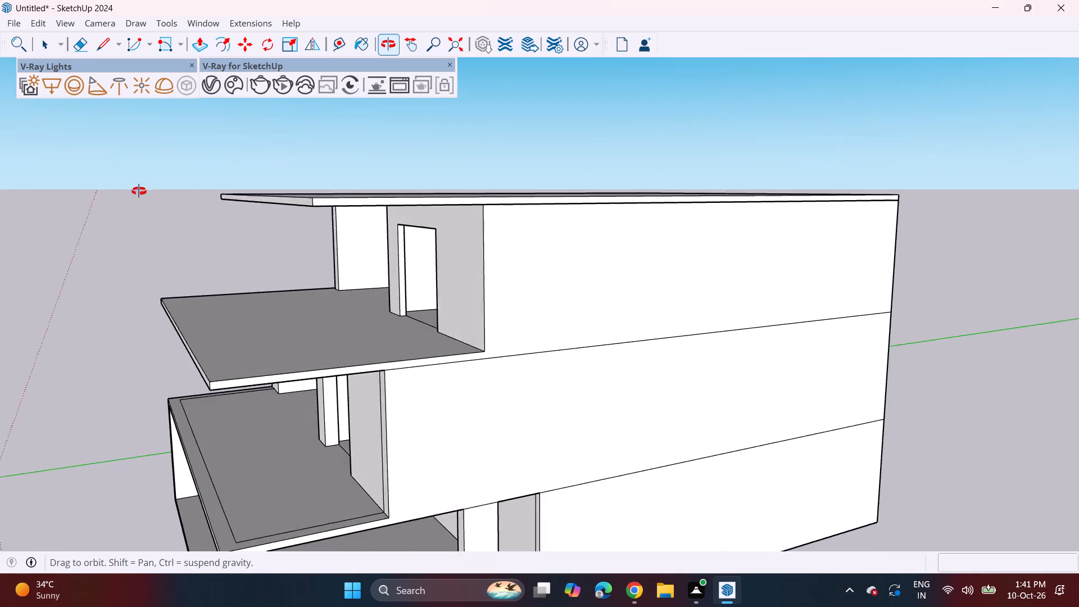
middle_click_drag(139, 191, 145, 213)
left_click(366, 282)
Draw a 6" vertical line across the roof slab's front edge, above the near side of the projecting wall's opening.
middle_click_drag(350, 275, 595, 252)
left_click_drag(108, 37, 121, 43)
middle_click_drag(583, 191, 620, 191)
scroll(516, 175, "up", 4)
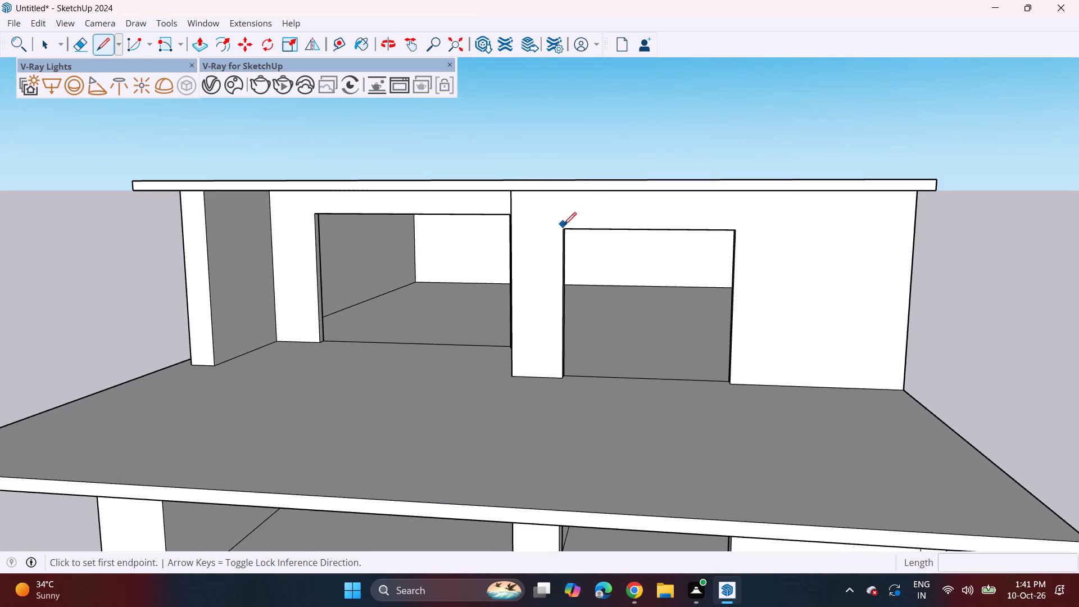
left_click(563, 193)
left_click(565, 179)
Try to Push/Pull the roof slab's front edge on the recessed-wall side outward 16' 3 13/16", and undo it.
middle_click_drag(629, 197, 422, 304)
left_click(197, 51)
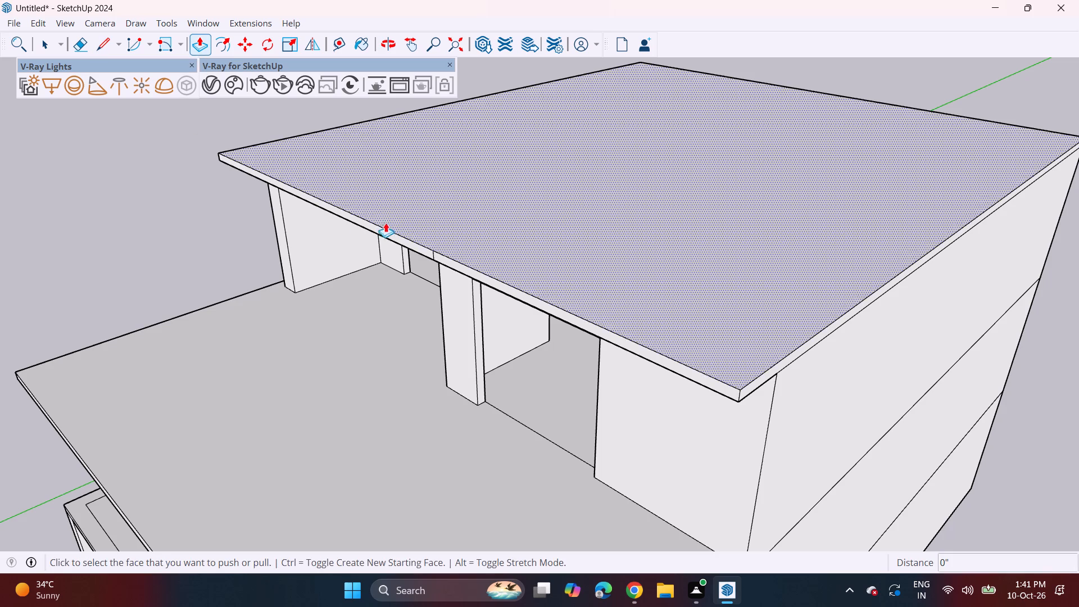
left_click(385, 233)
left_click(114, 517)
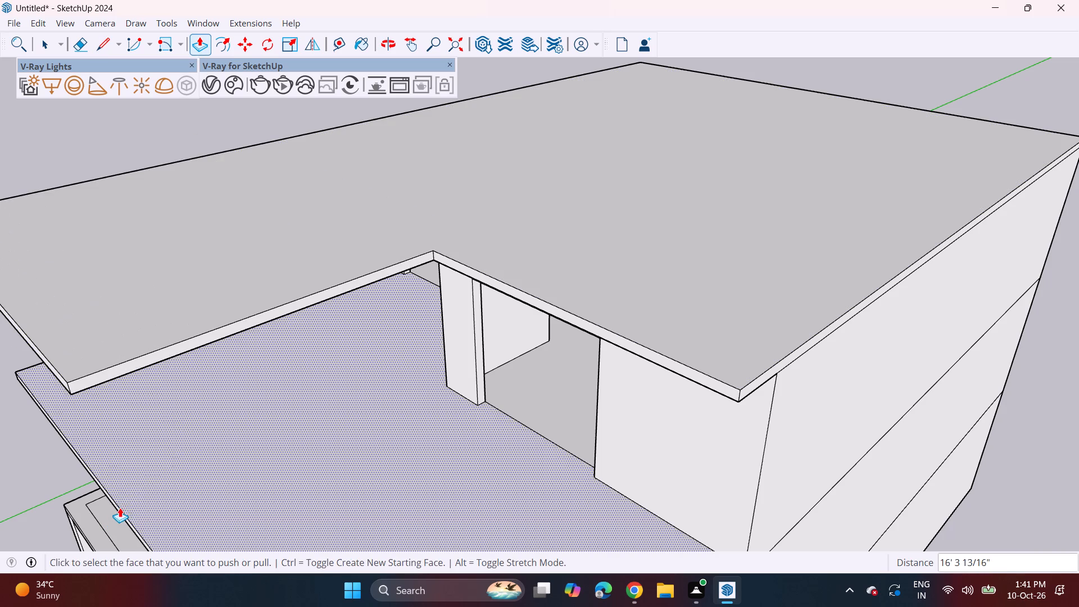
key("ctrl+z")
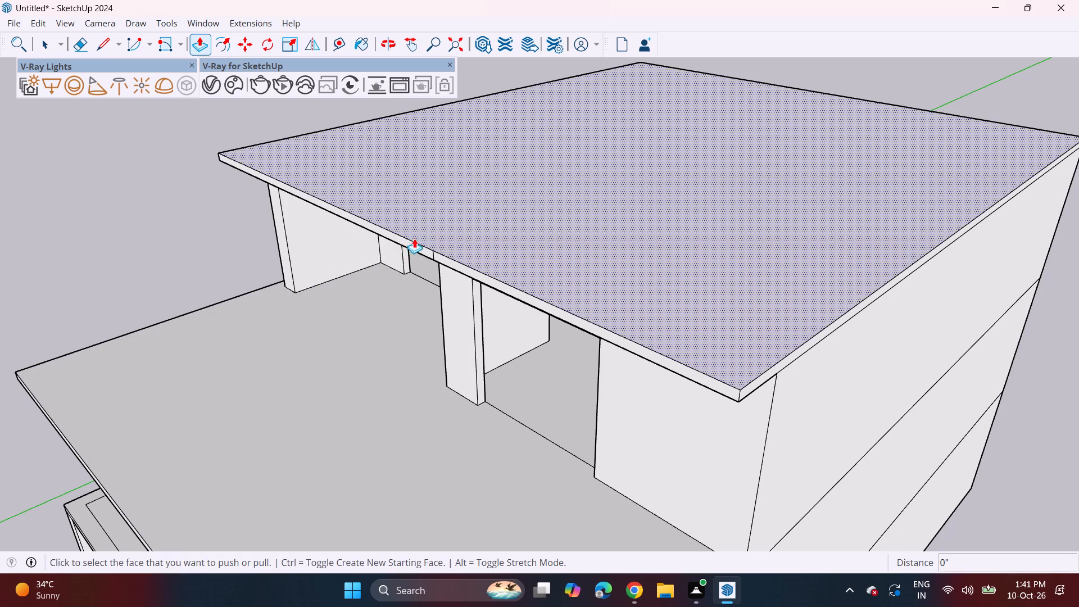
Push/Pull the roof slab's front edge on the recessed-wall side outward 14' 10 13/16" as an overhang.
left_click(412, 243)
left_click(130, 517)
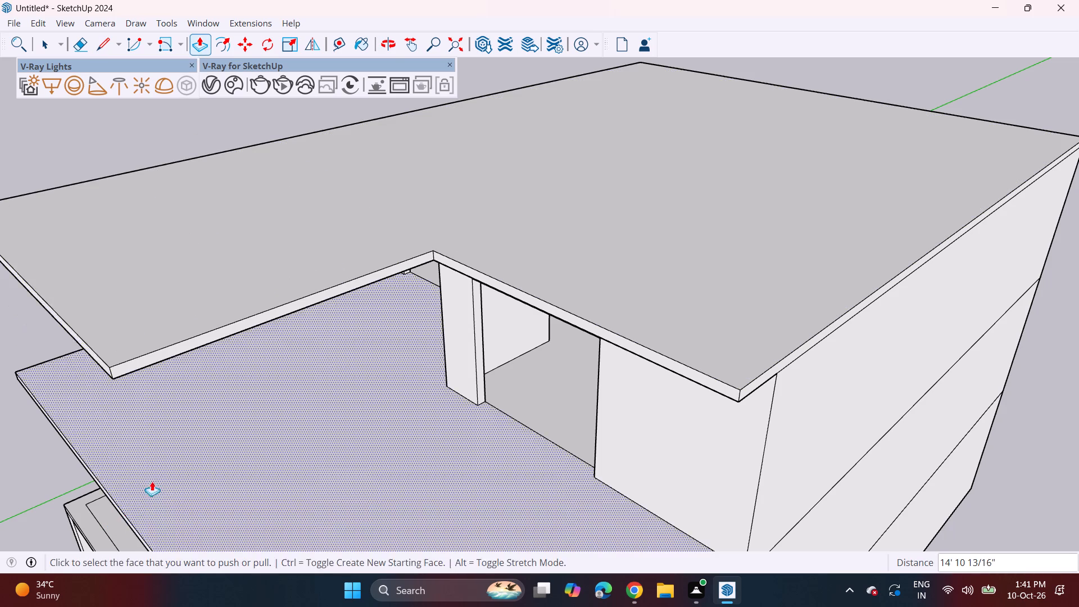
Draw a line about 45' 1 3/16" long across the roof top, from the overhang's inner corner to the back edge.
middle_click_drag(151, 478, 342, 351)
scroll(375, 321, "down", 5)
middle_click_drag(405, 319, 472, 305)
middle_click_drag(472, 305, 440, 321)
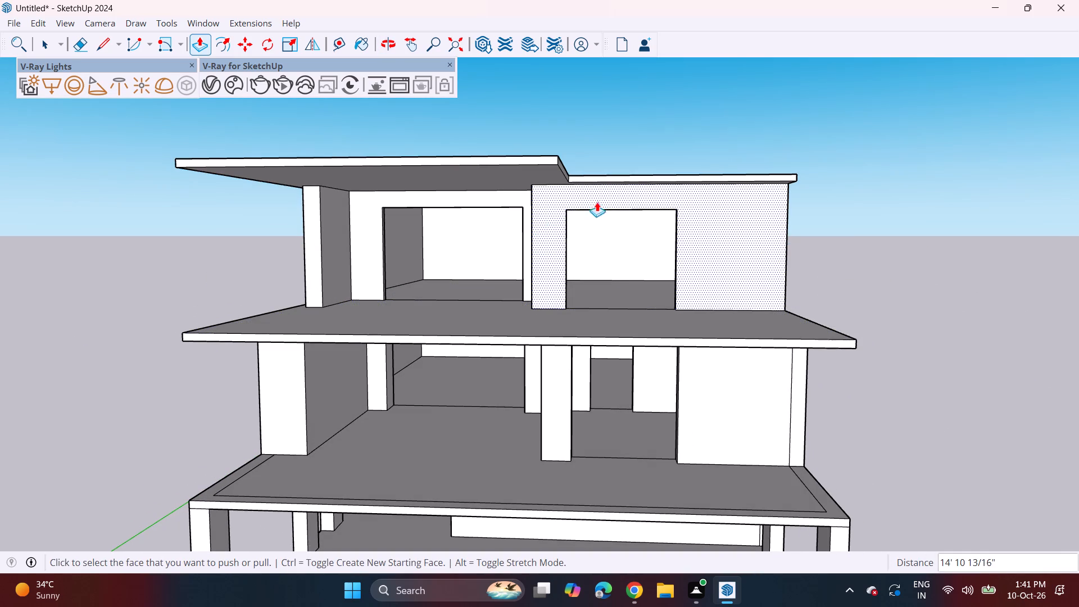
middle_click_drag(598, 192, 588, 325)
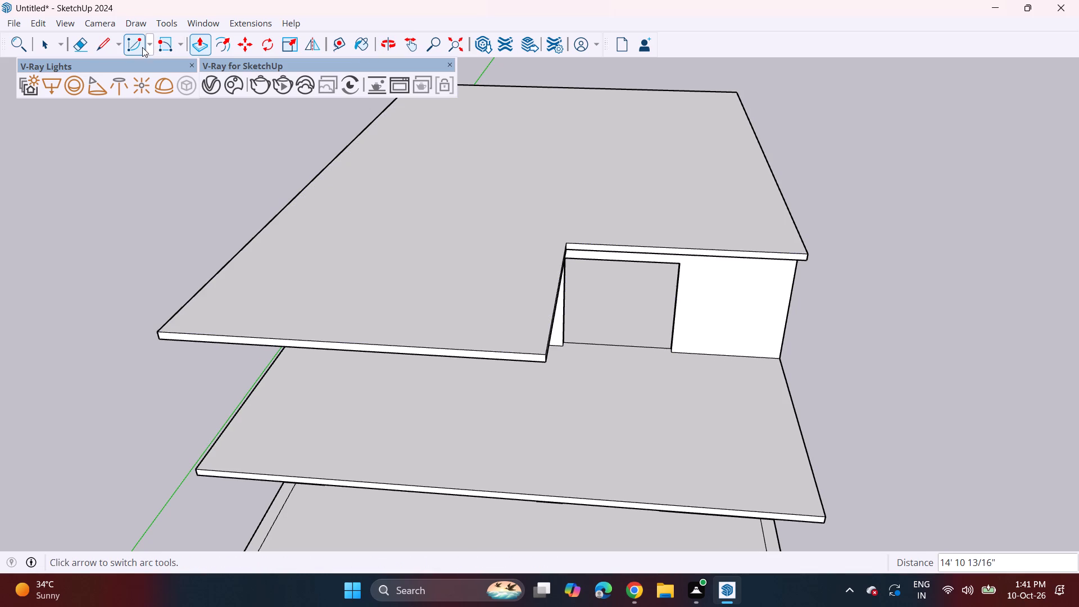
left_click_drag(99, 49, 106, 48)
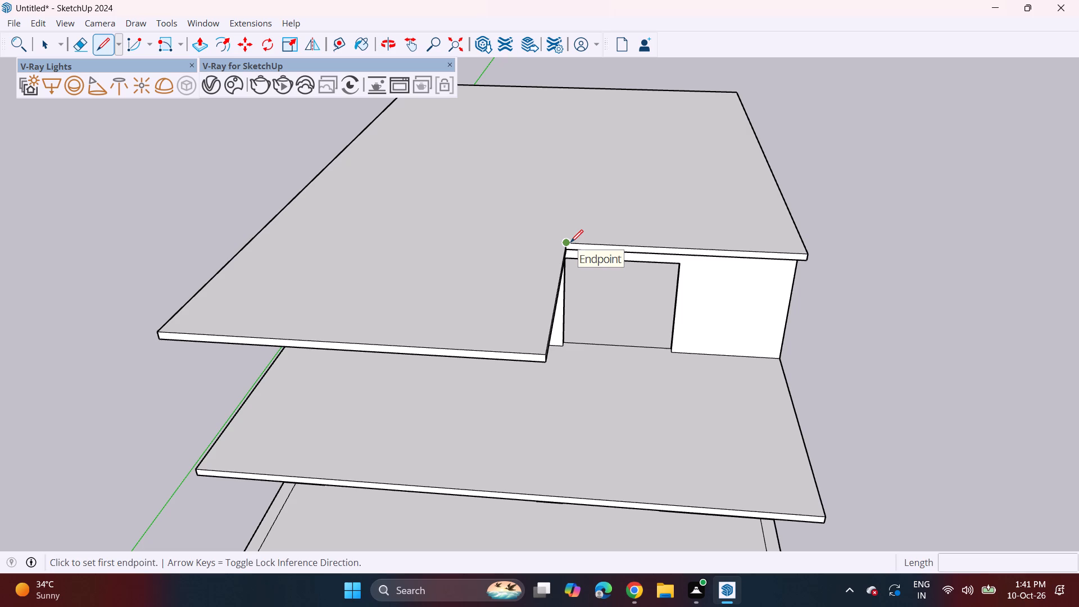
left_click_drag(570, 242, 574, 231)
left_click(596, 88)
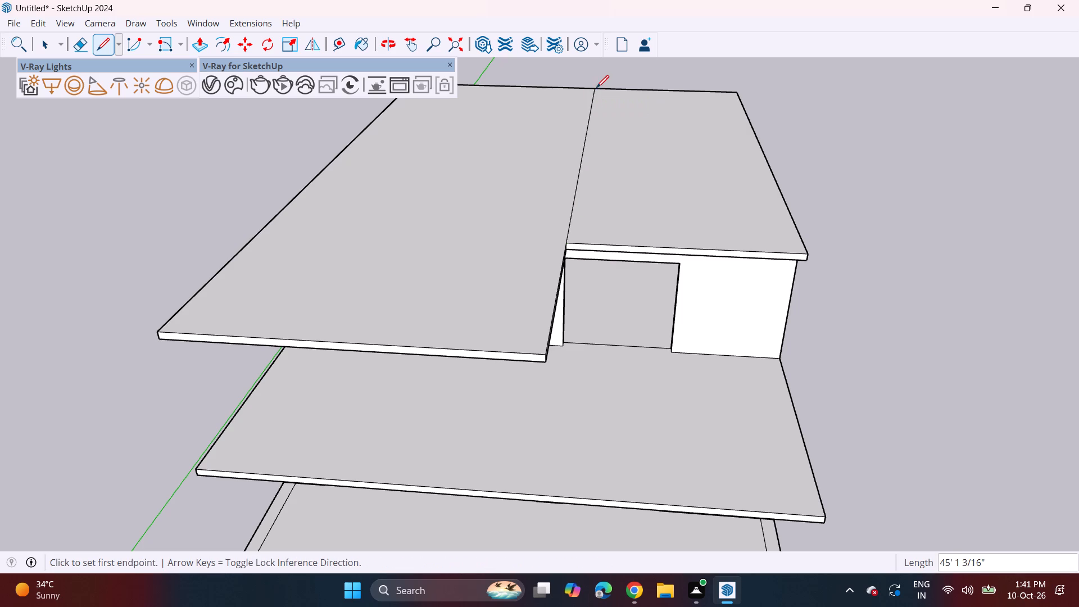
Draw inset border lines on the projecting-wall roof: about 17' 7/8" along the front and about 42' 5 11/16" along both sides.
left_click(570, 229)
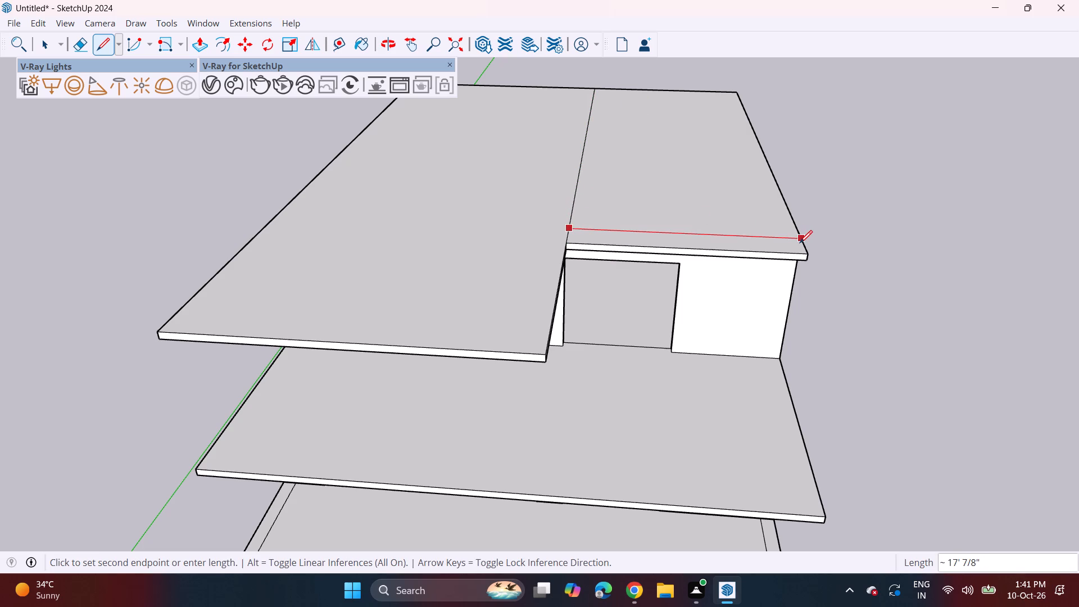
left_click(800, 243)
left_click(786, 238)
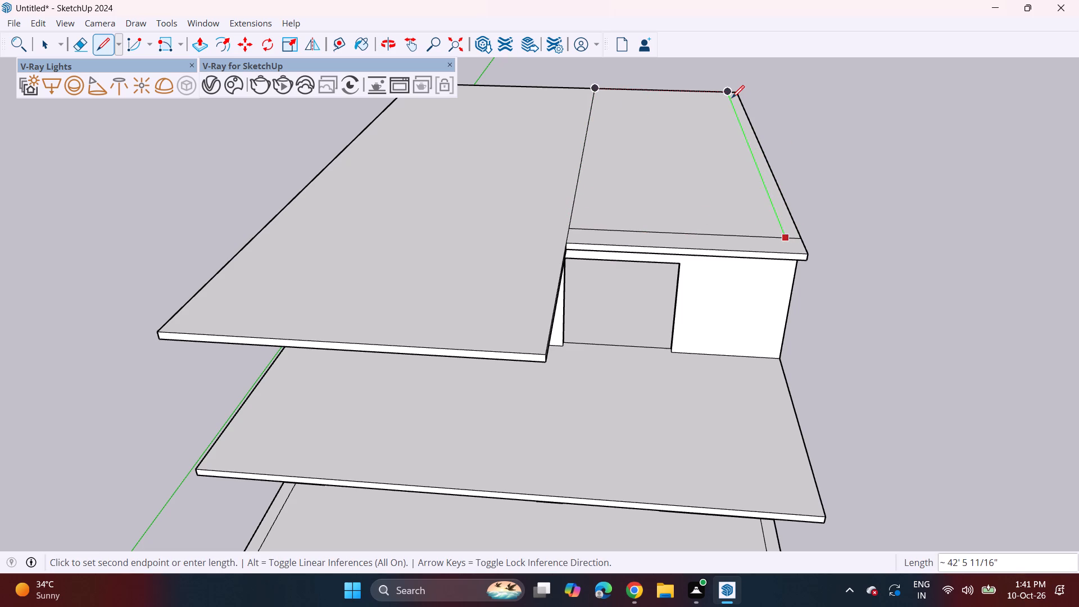
left_click(732, 96)
left_click(606, 90)
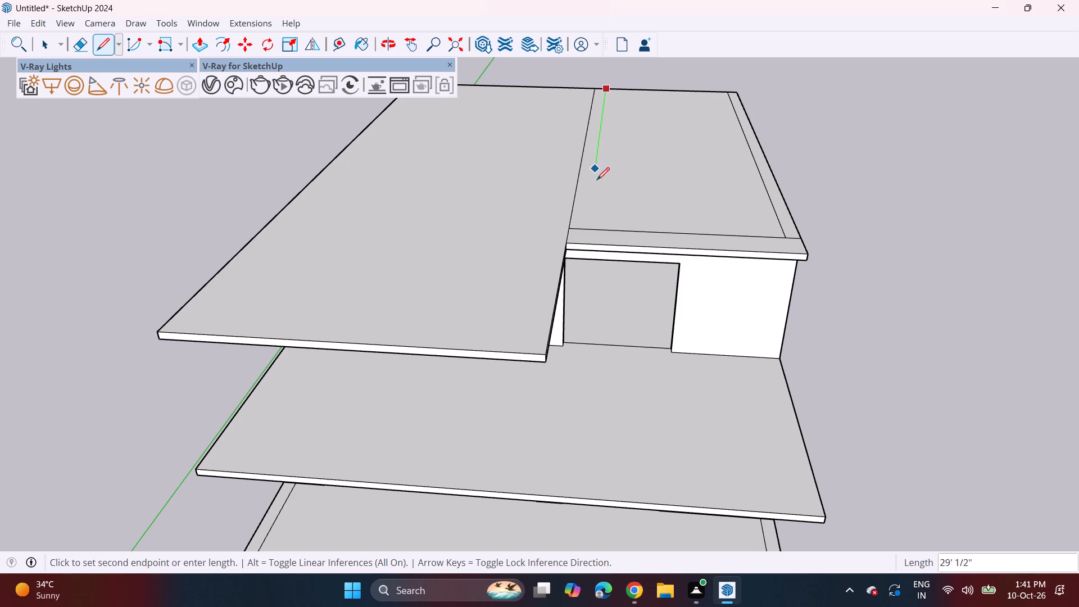
left_click(591, 233)
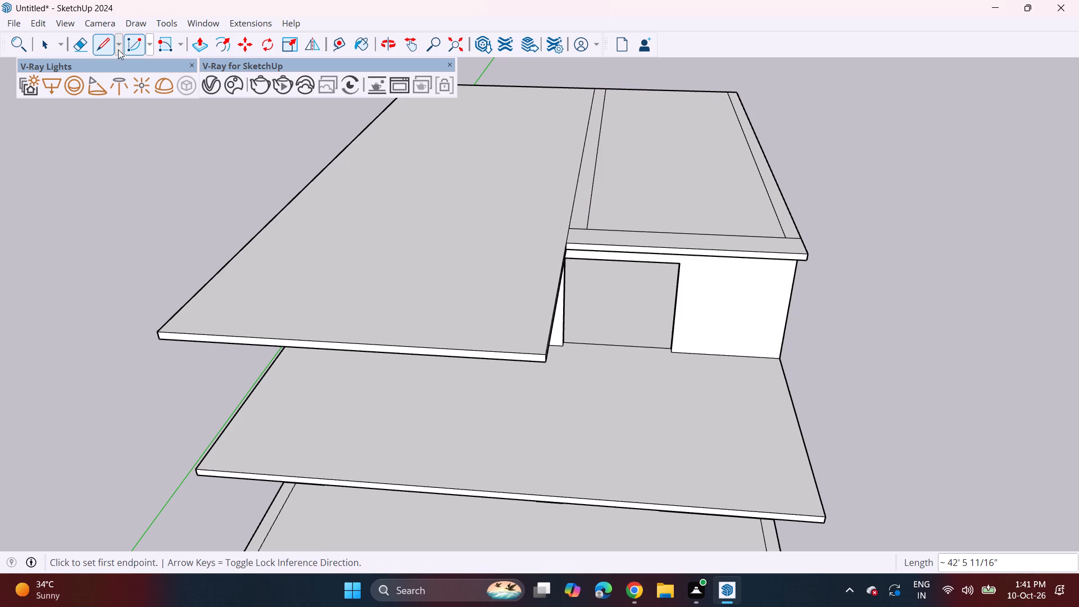
Erase the leftover line stubs at both front corners of the roof's inset border.
left_click_drag(83, 44, 114, 62)
left_click_drag(73, 46, 78, 47)
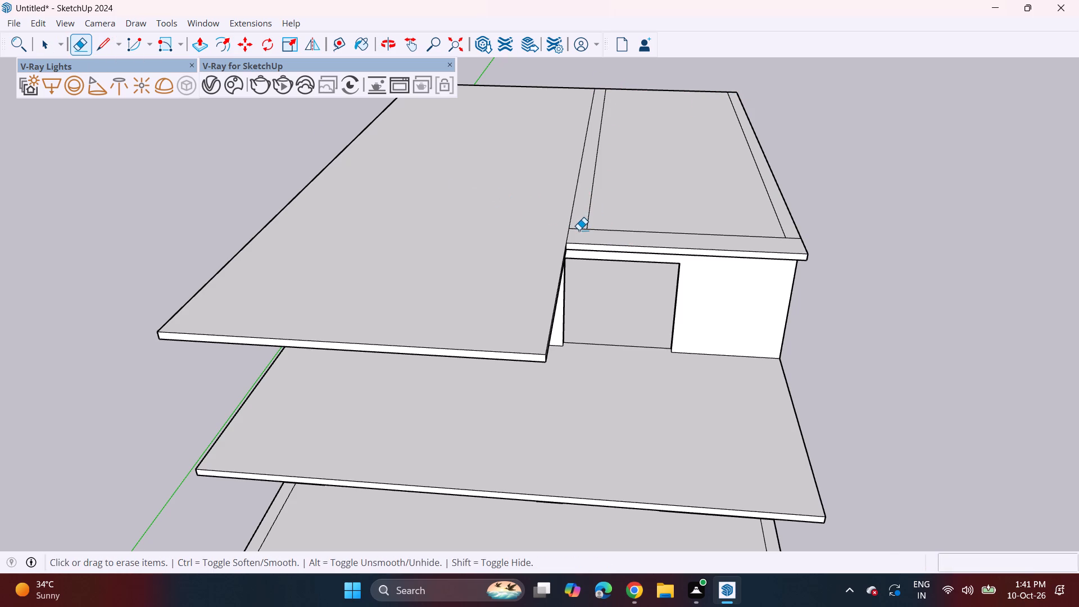
left_click(579, 230)
double_click(794, 235)
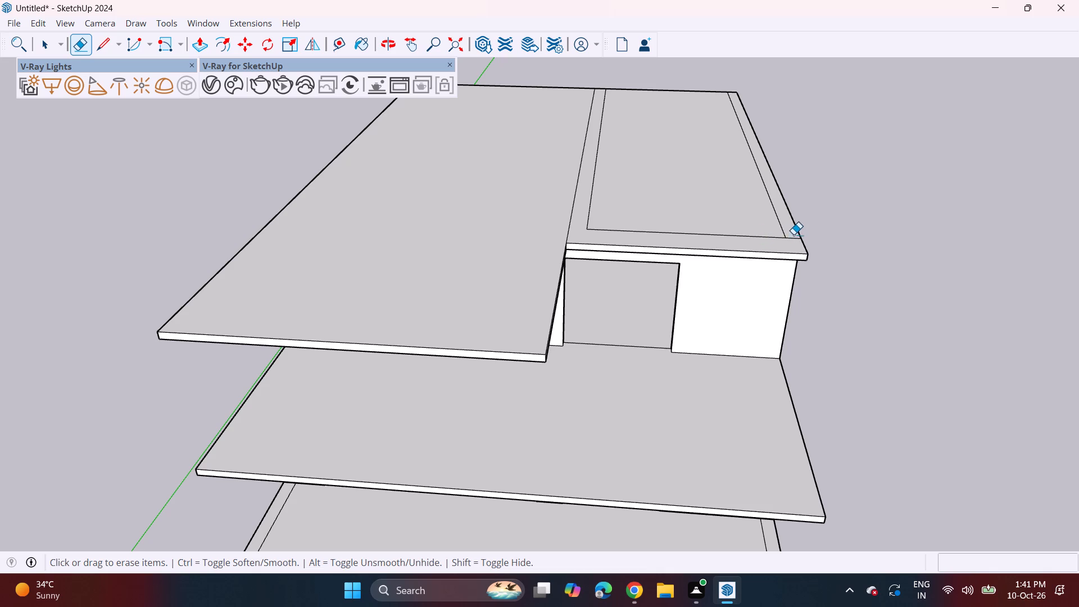
left_click(795, 241)
Push/Pull the U-shaped roof border up 5' as a parapet.
left_click(192, 48)
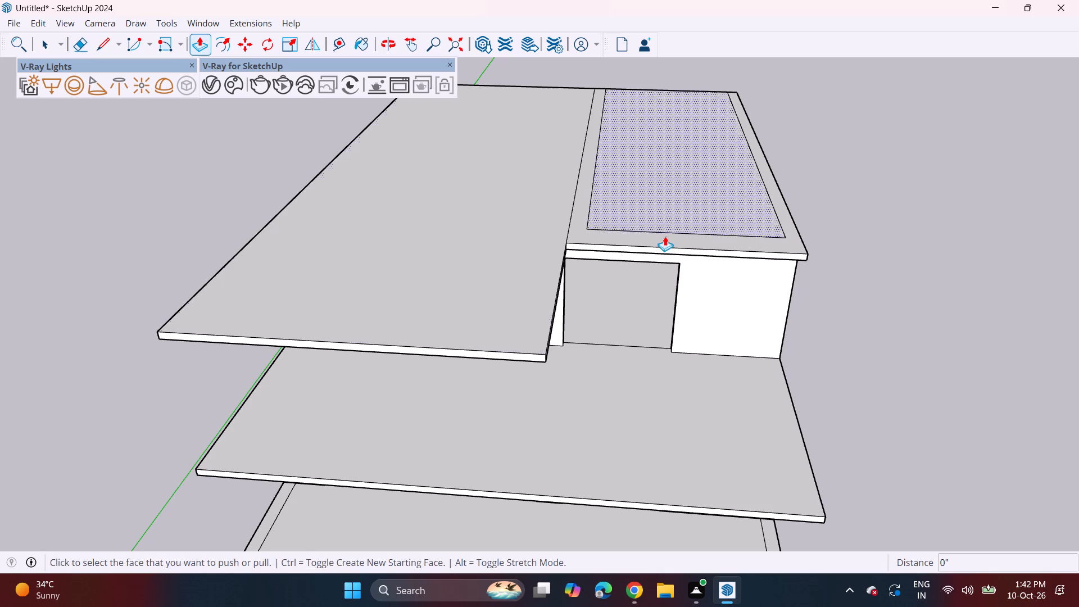
left_click(609, 242)
middle_click_drag(636, 183, 649, 63)
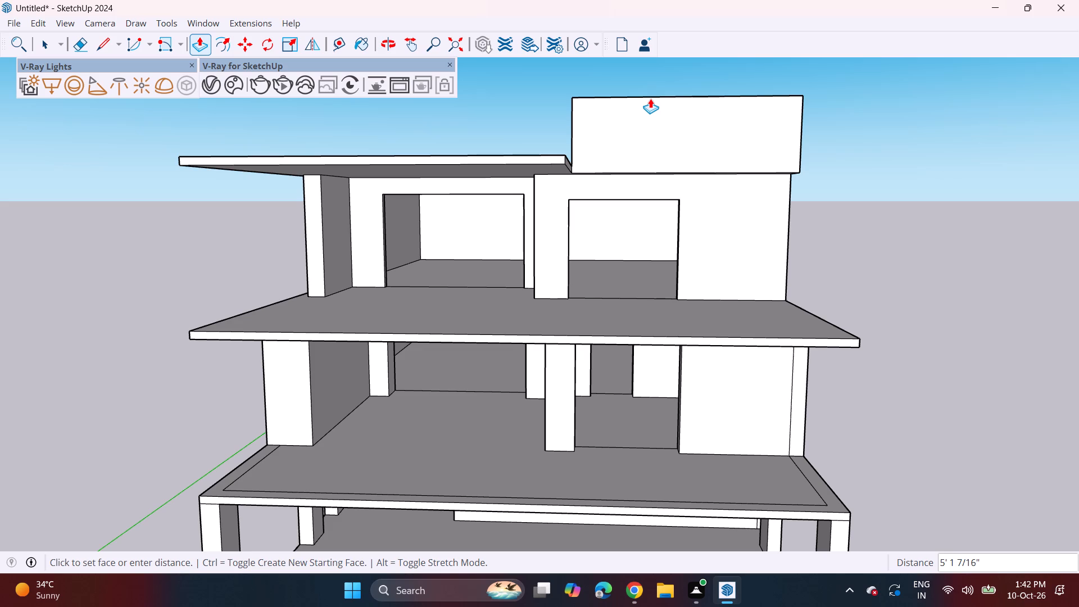
type("5'")
key("Return")
Draw a vertical line near the rear end of the parapet's inner face and Push/Pull that strip about 14' 7 5/16" across to close the back.
middle_click_drag(642, 98, 582, 222)
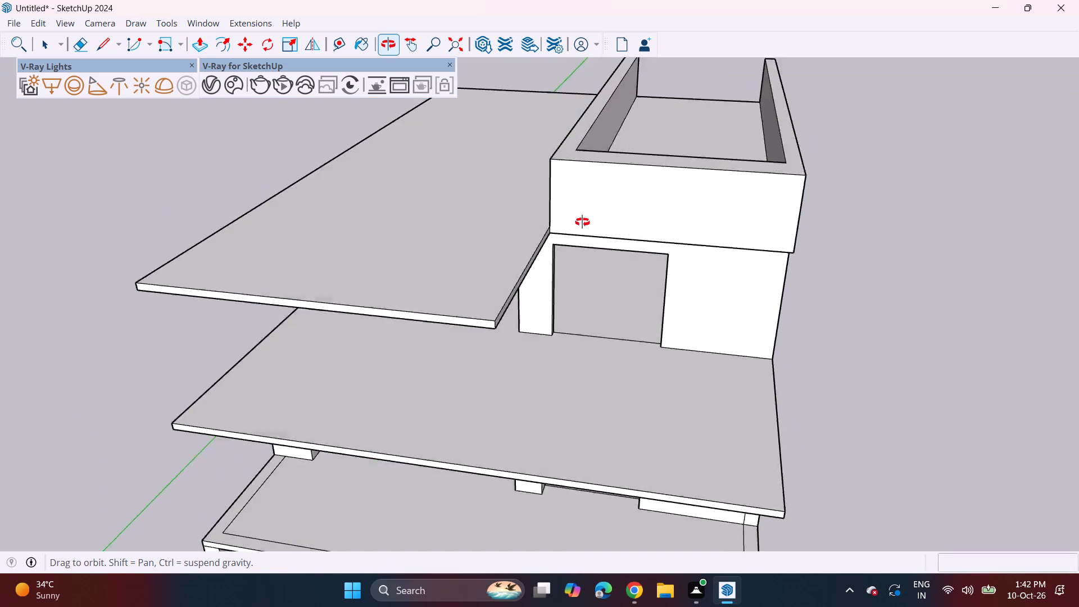
middle_click_drag(582, 222, 549, 258)
scroll(545, 206, "down", 4)
middle_click_drag(774, 130, 212, 36)
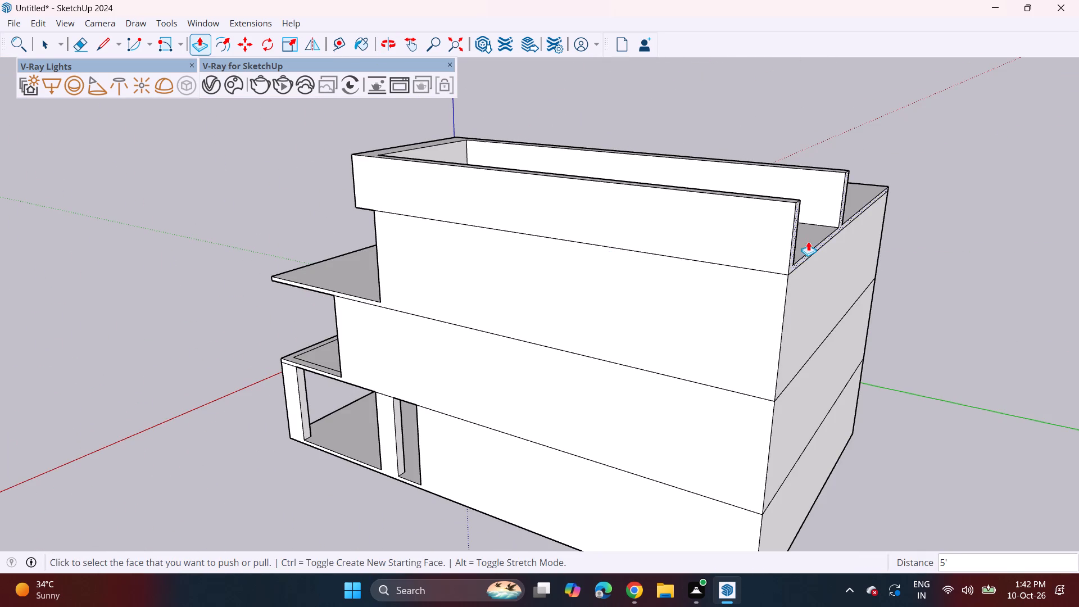
left_click_drag(107, 38, 117, 42)
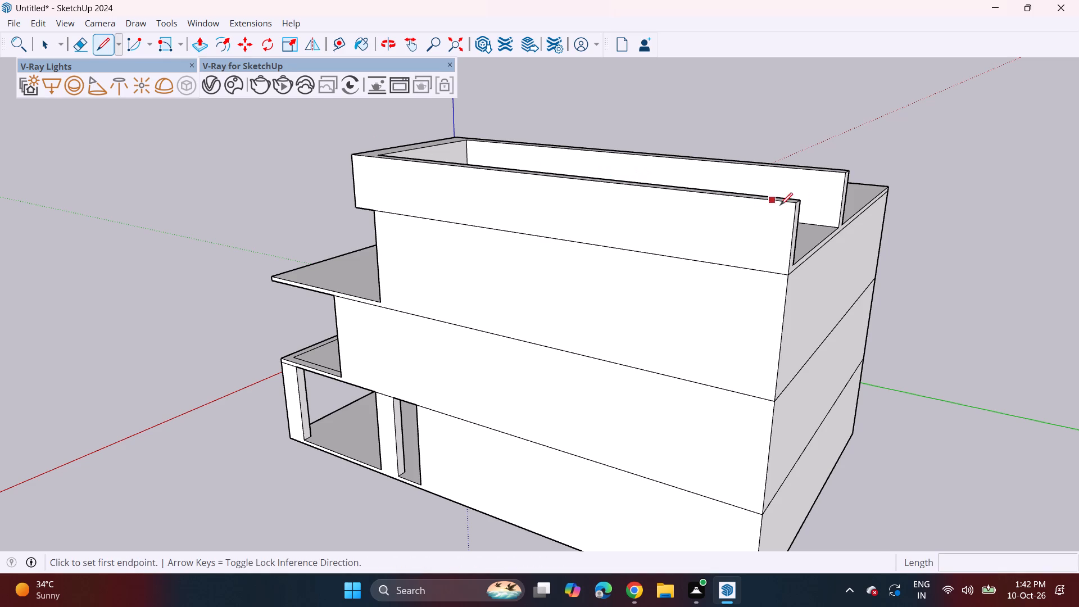
left_click(827, 227)
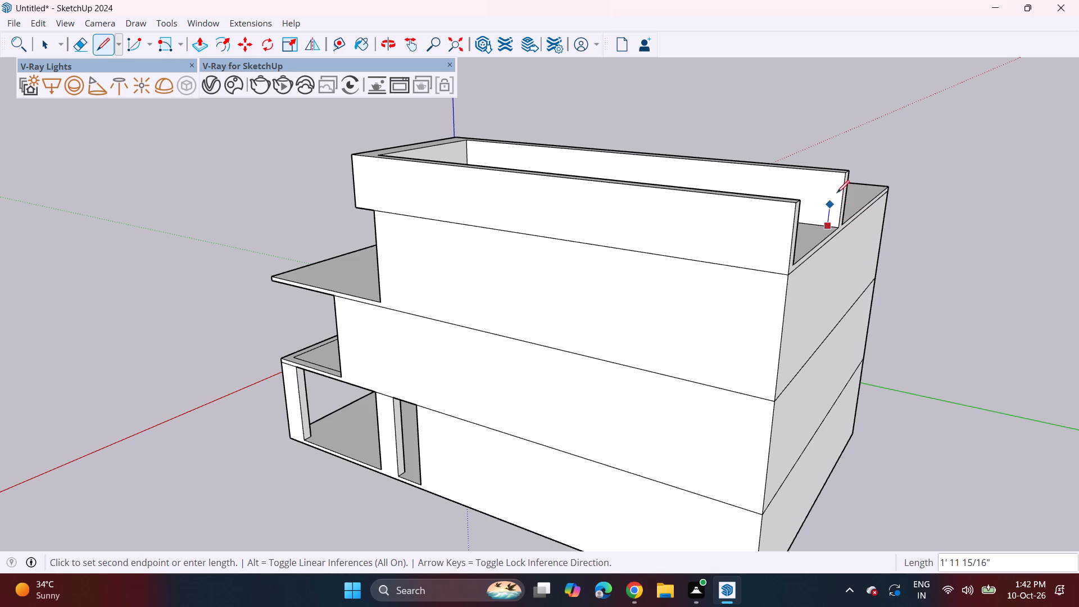
left_click(837, 171)
left_click(200, 45)
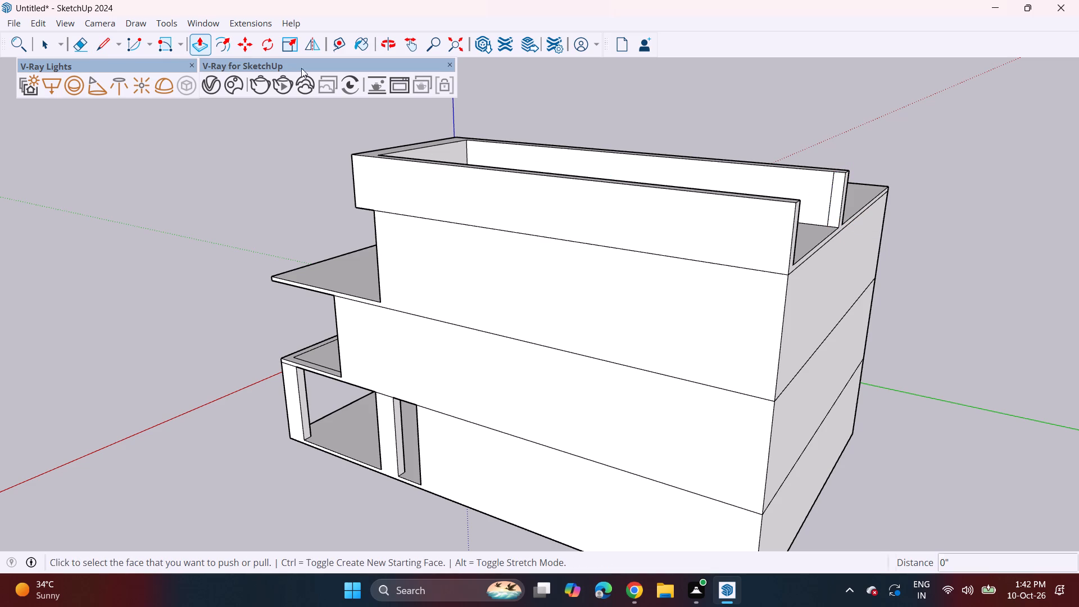
left_click(842, 203)
left_click(789, 257)
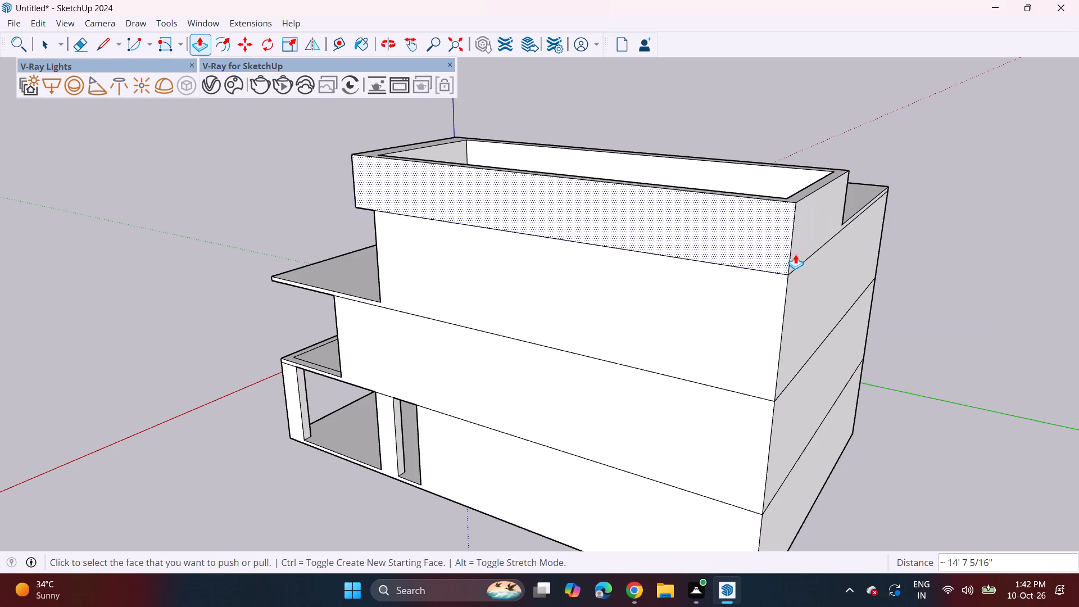
Draw an upright rectangle about 17' 7/8" wide and 6" high along the parapet's rear top edge.
middle_click_drag(447, 257, 938, 203)
middle_click_drag(577, 220, 704, 303)
left_click_drag(167, 45, 175, 47)
left_click(608, 96)
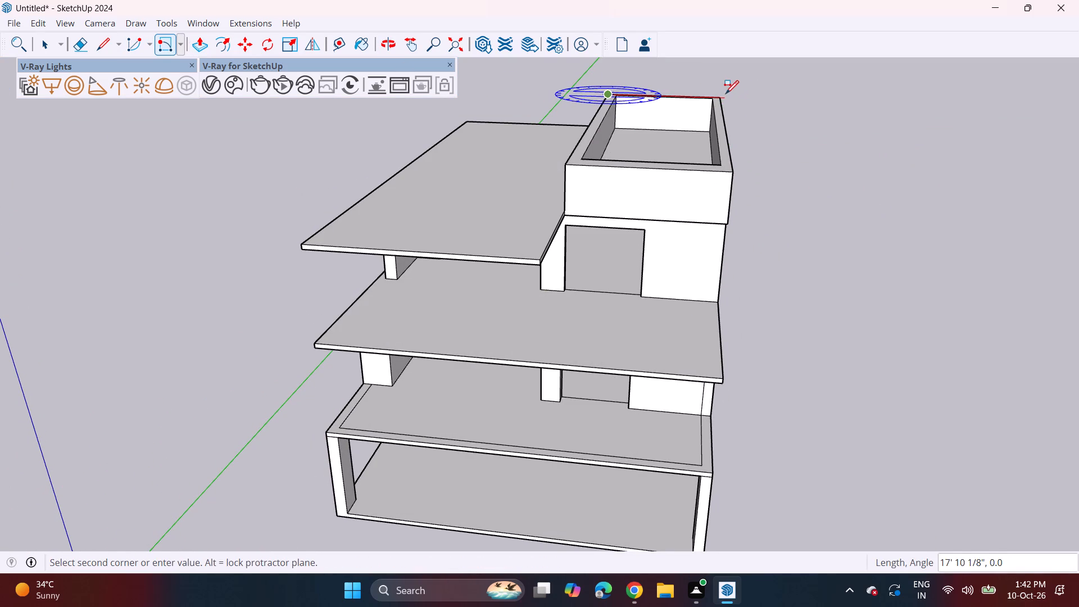
left_click(722, 97)
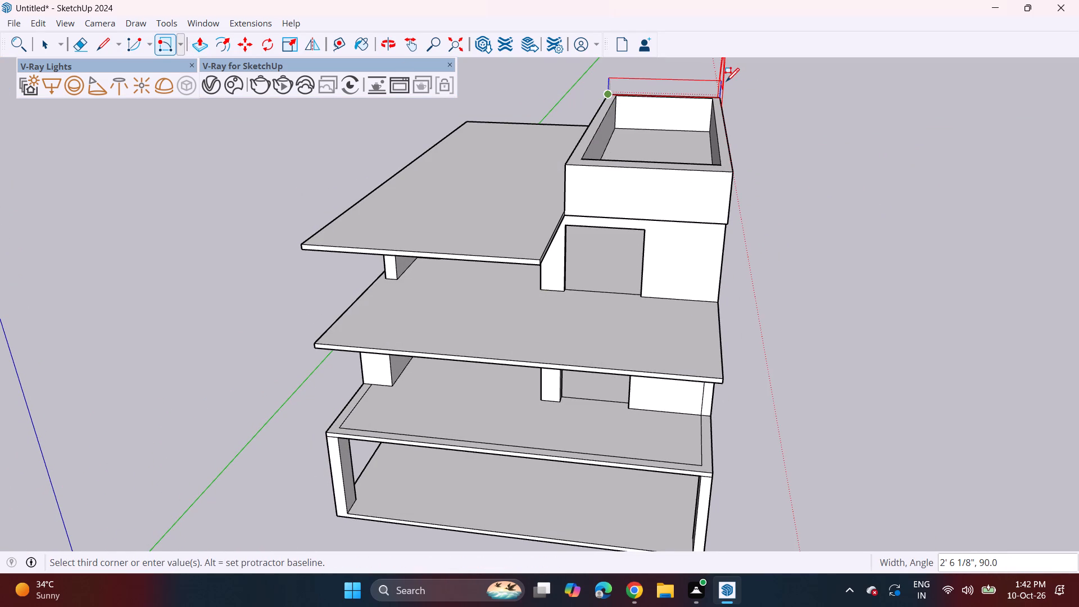
key("6")
key("Return")
Push/Pull the 6" rectangle forward 45' 1 3/16" over the parapet as a top roof slab.
scroll(367, 197, "up", 4)
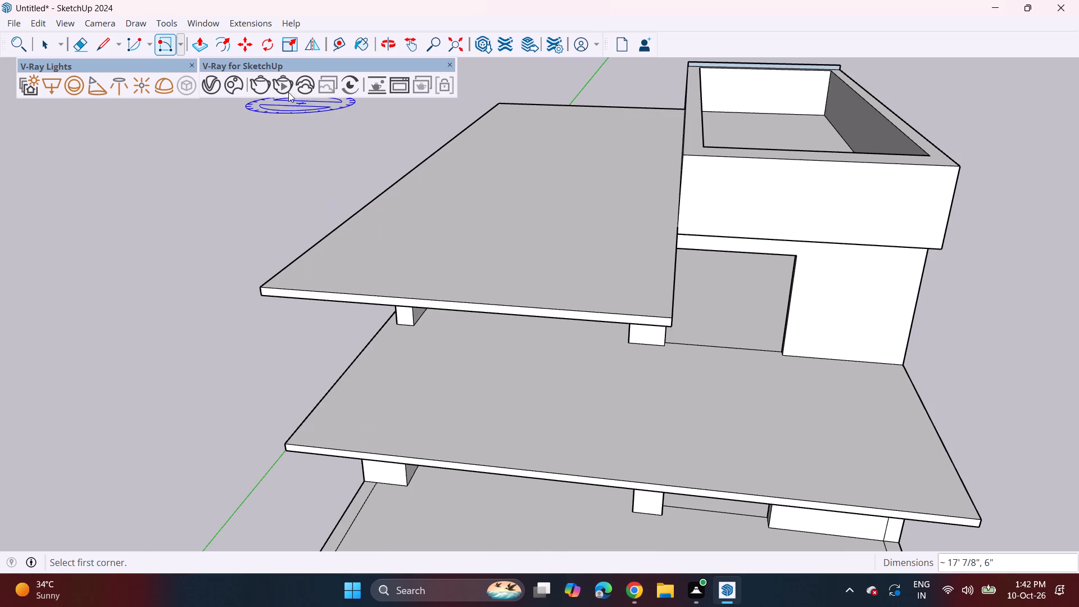
left_click(204, 42)
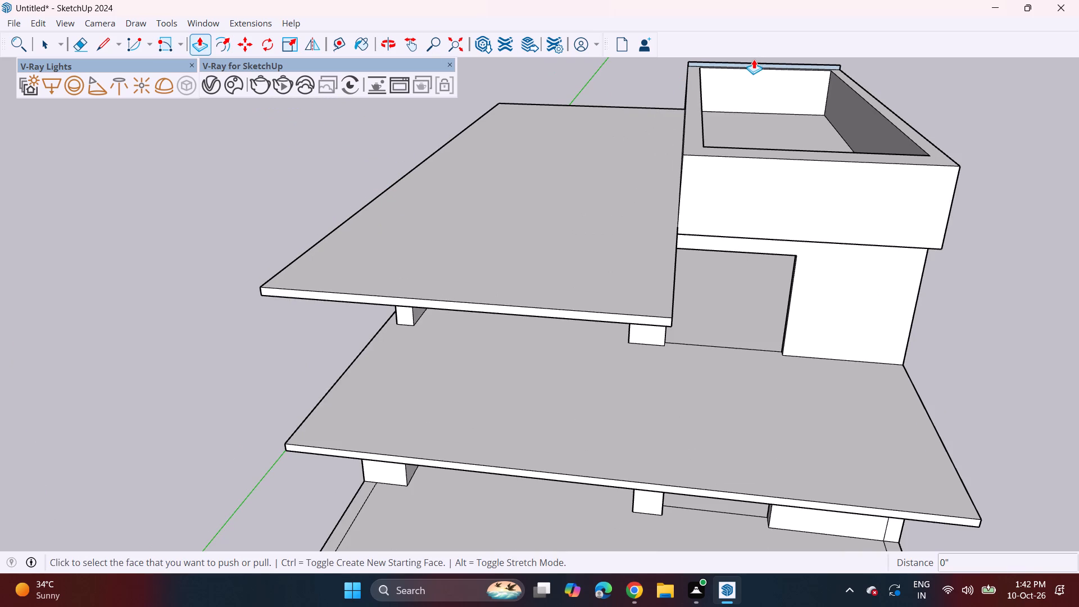
left_click(754, 66)
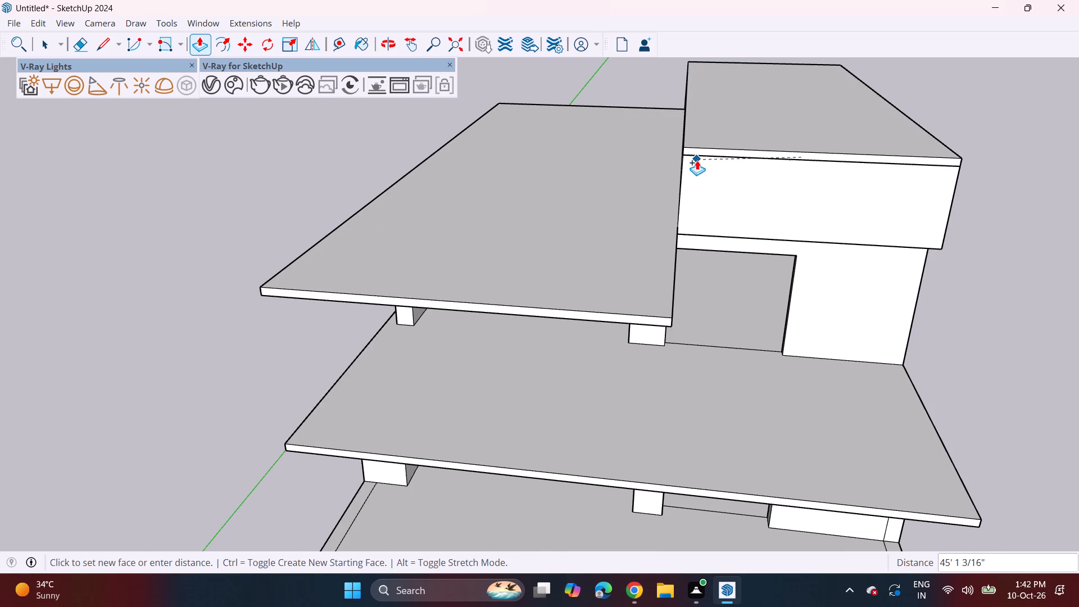
left_click(697, 160)
Push/Pull the top roof slab's front edge outward 14' 10 13/16", matching the lower roof overhang.
middle_click_drag(719, 206, 722, 181)
scroll(722, 182, "up", 1)
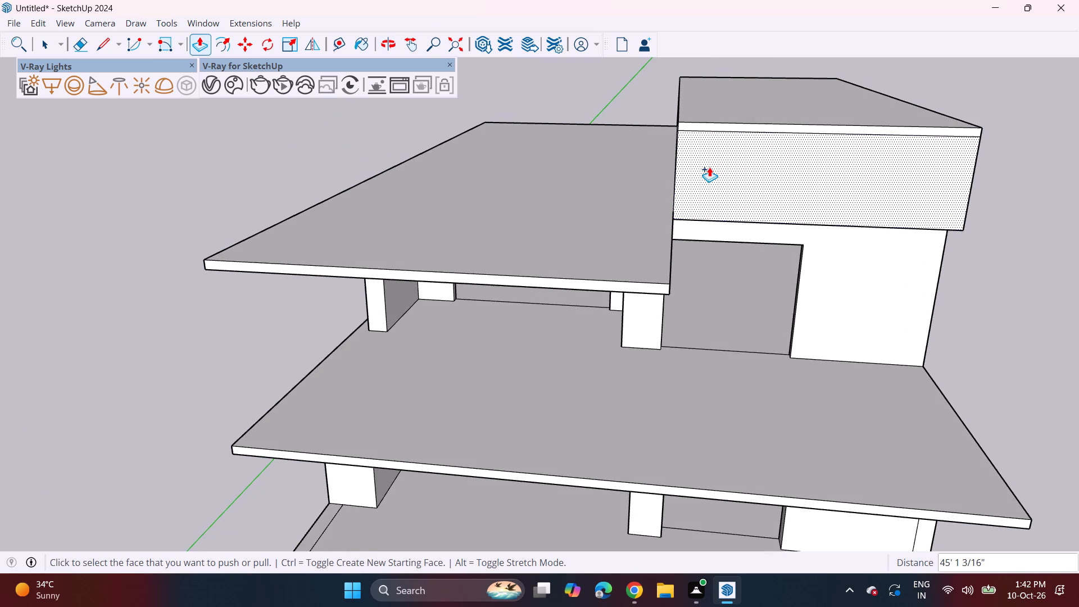
scroll(709, 167, "down", 2)
middle_click_drag(696, 164, 573, 181)
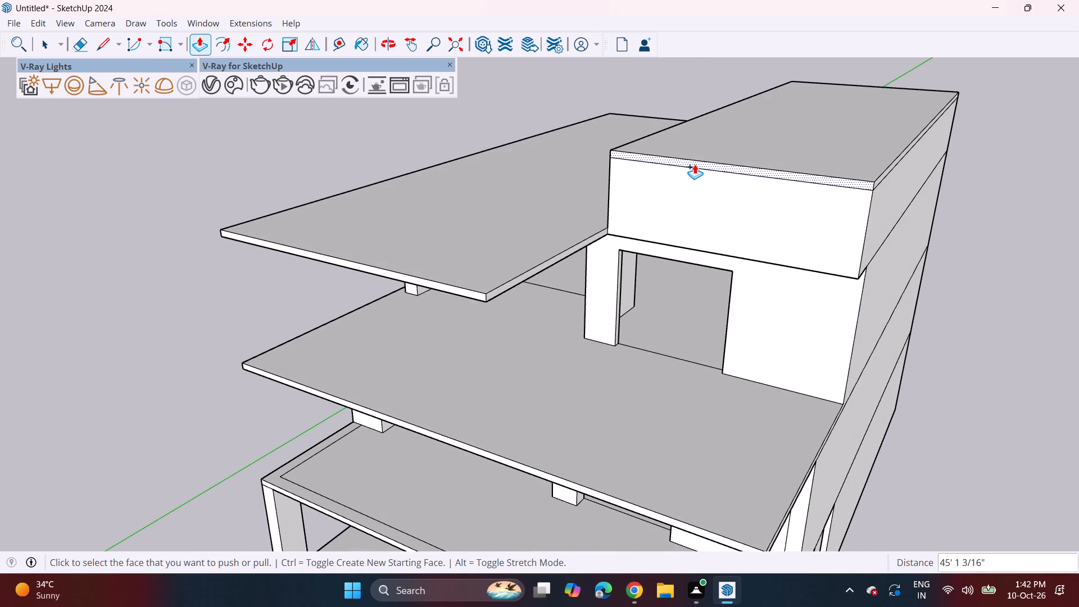
left_click(695, 164)
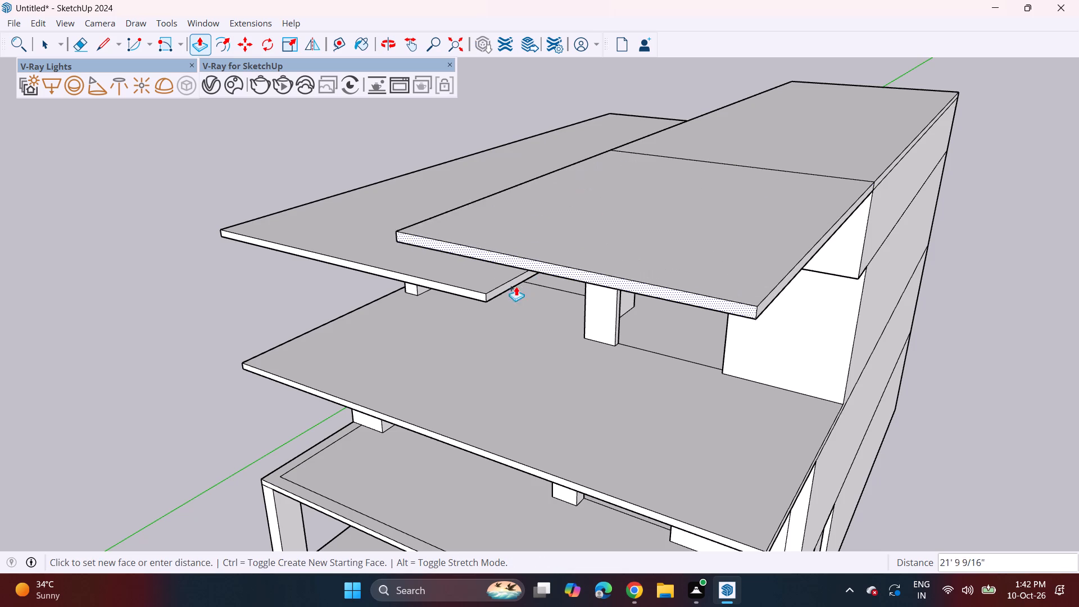
left_click_drag(484, 296, 503, 288)
Erase the seam lines on the top roof slab's side and top faces where the overhang begins.
middle_click_drag(648, 229, 786, 144)
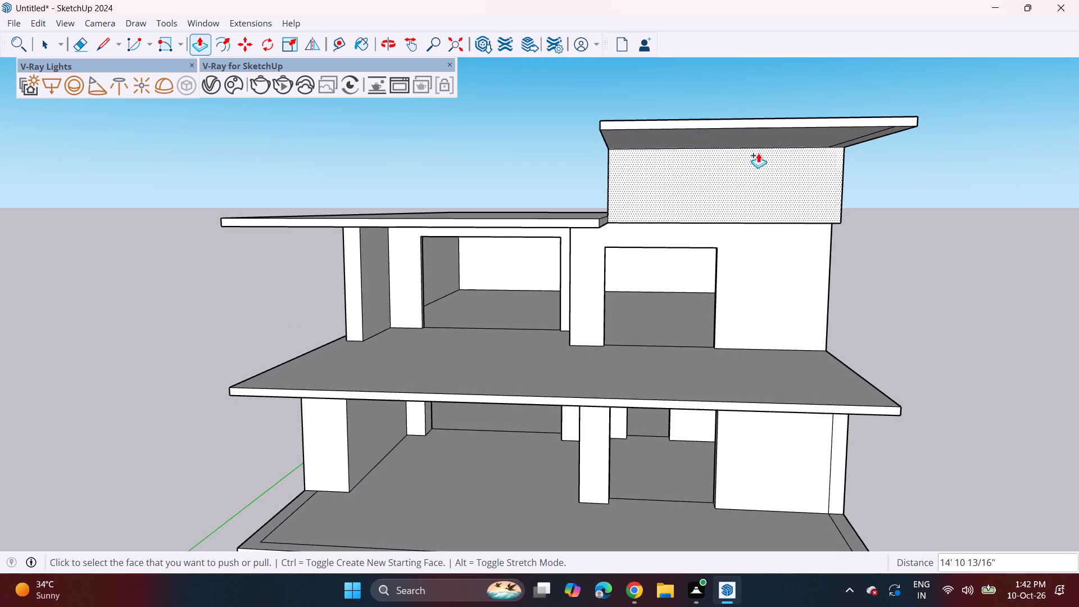
middle_click_drag(670, 175, 729, 185)
middle_click_drag(650, 152, 663, 215)
scroll(660, 180, "up", 4)
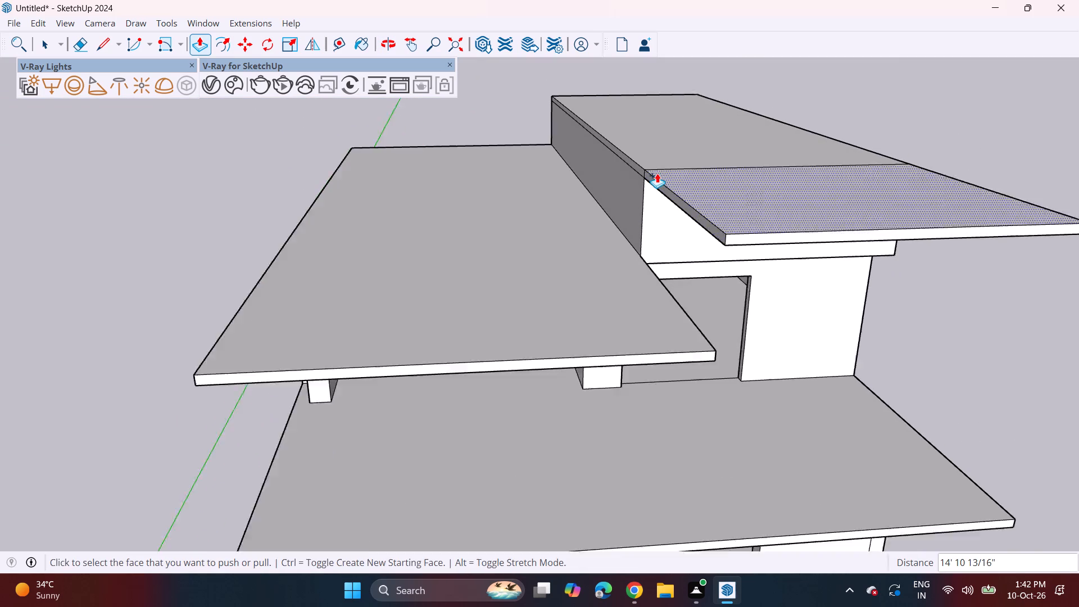
left_click_drag(84, 45, 86, 47)
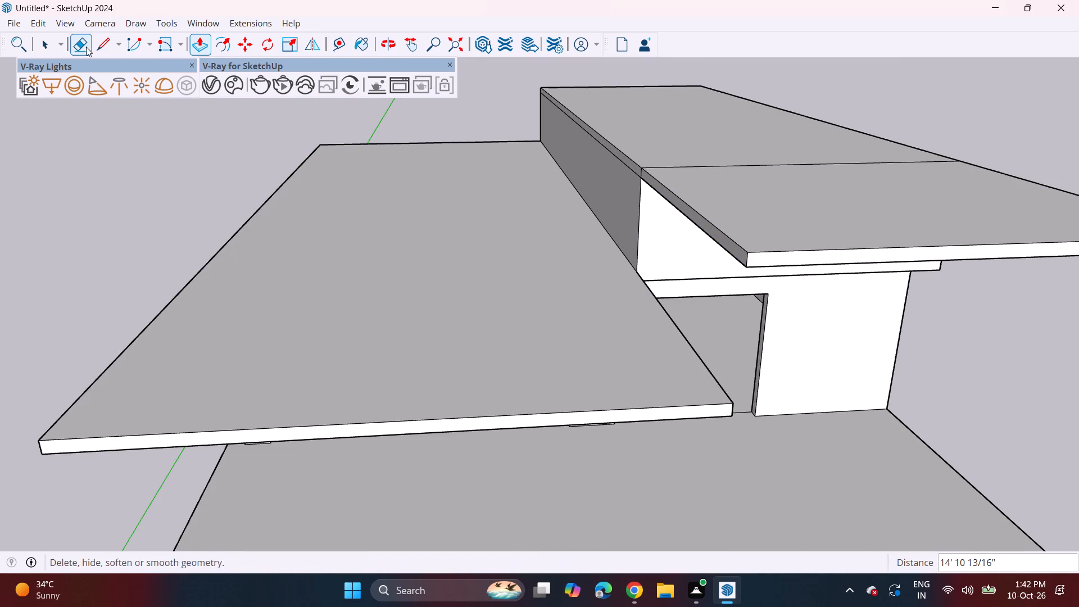
left_click_drag(86, 47, 102, 48)
scroll(637, 165, "up", 4)
left_click(82, 55)
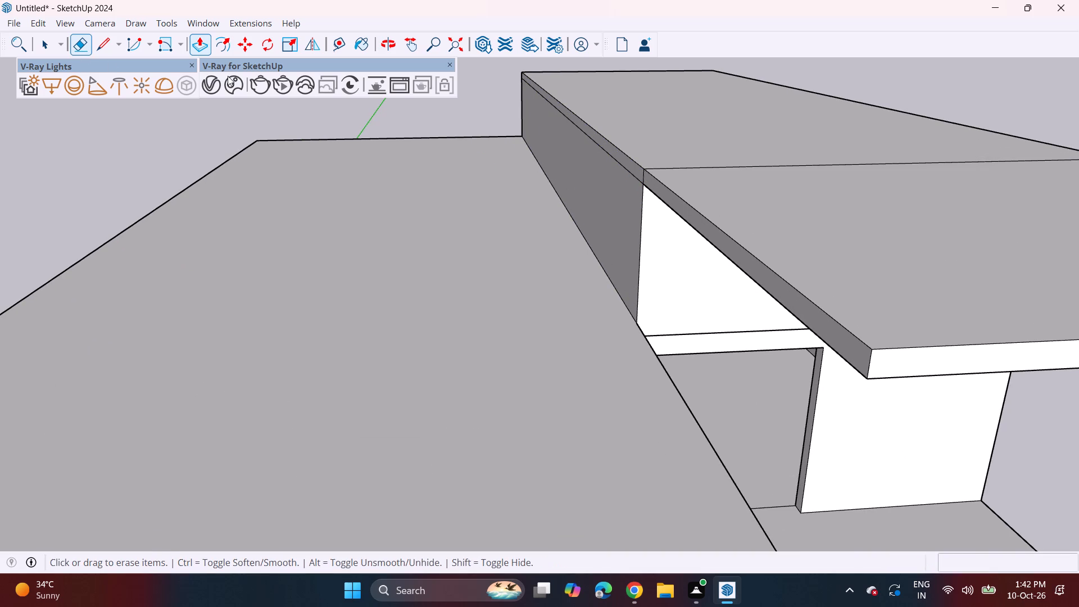
left_click(643, 179)
left_click_drag(679, 159, 684, 182)
Push/Pull the top roof slab's side edge outward 4' 1/16" over the lower roof.
middle_click_drag(770, 175, 741, 126)
scroll(715, 120, "down", 3)
middle_click_drag(640, 139, 650, 158)
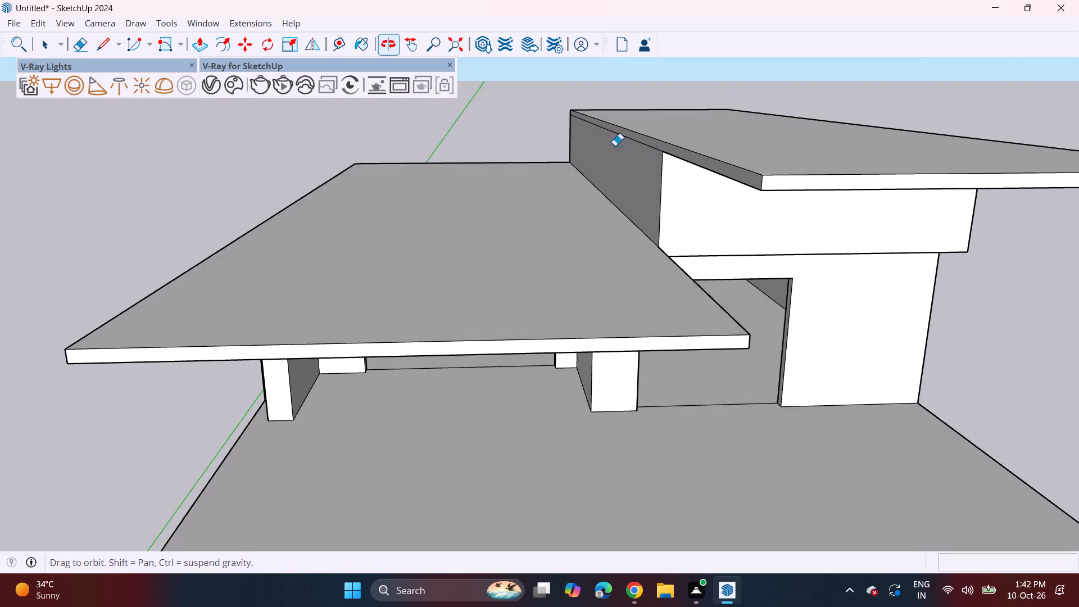
left_click(194, 46)
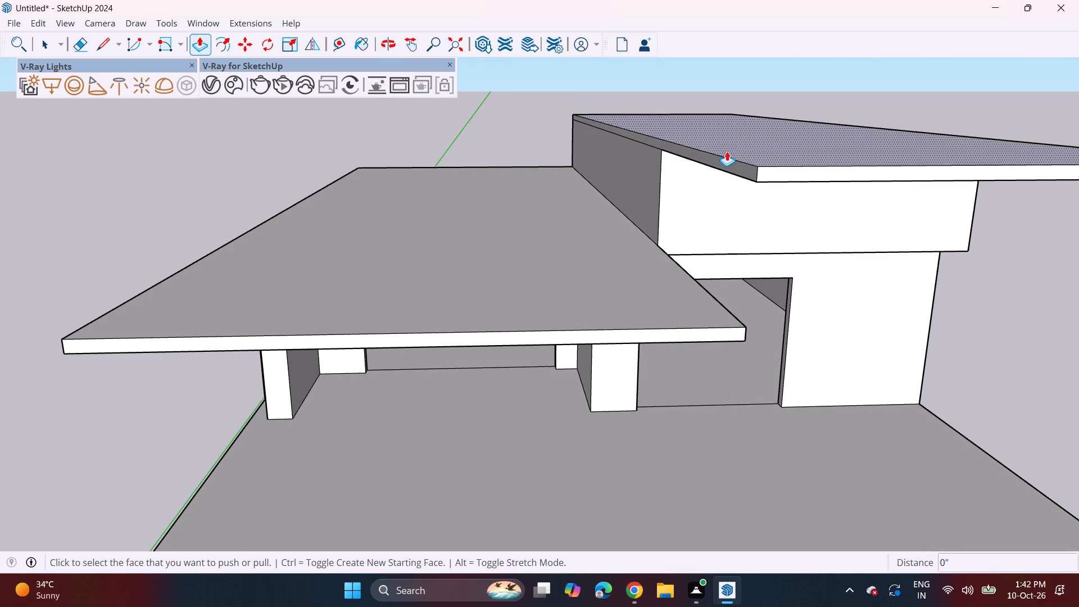
left_click(725, 160)
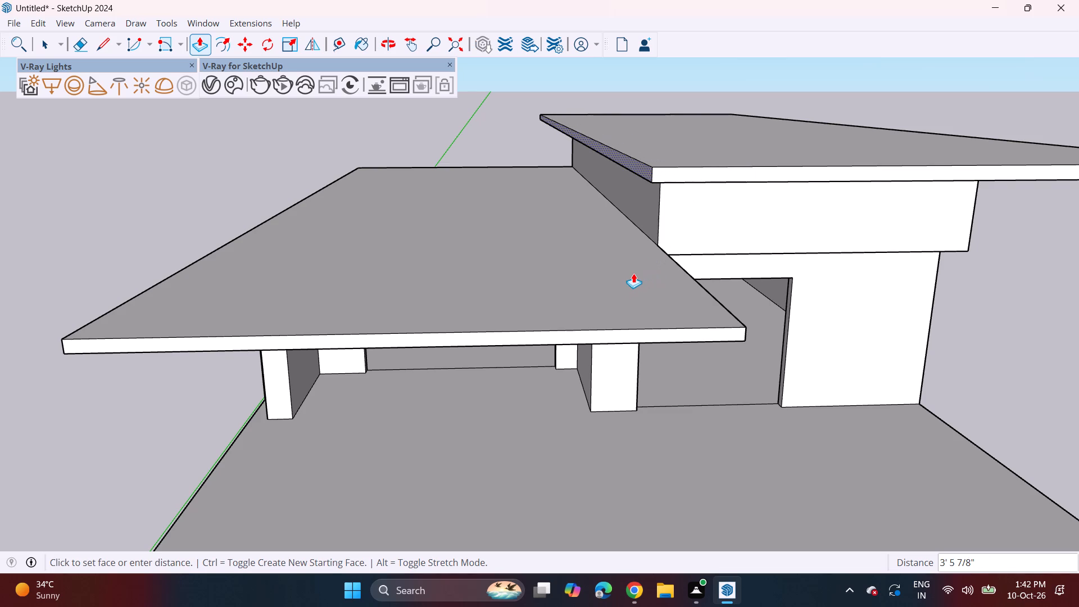
left_click(620, 278)
Push/Pull the top roof slab's front edge inward 7' 2 11/16" to shorten its front overhang.
middle_click_drag(720, 278, 708, 244)
scroll(663, 233, "down", 2)
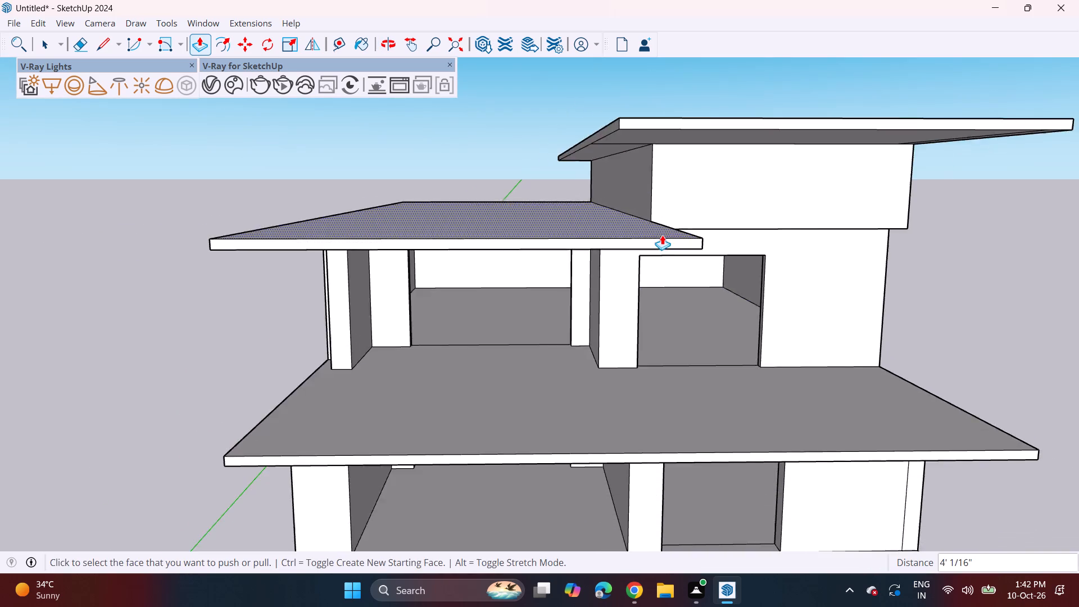
scroll(662, 235, "down", 3)
middle_click_drag(746, 262, 719, 207)
scroll(698, 205, "down", 6)
middle_click_drag(678, 228, 674, 242)
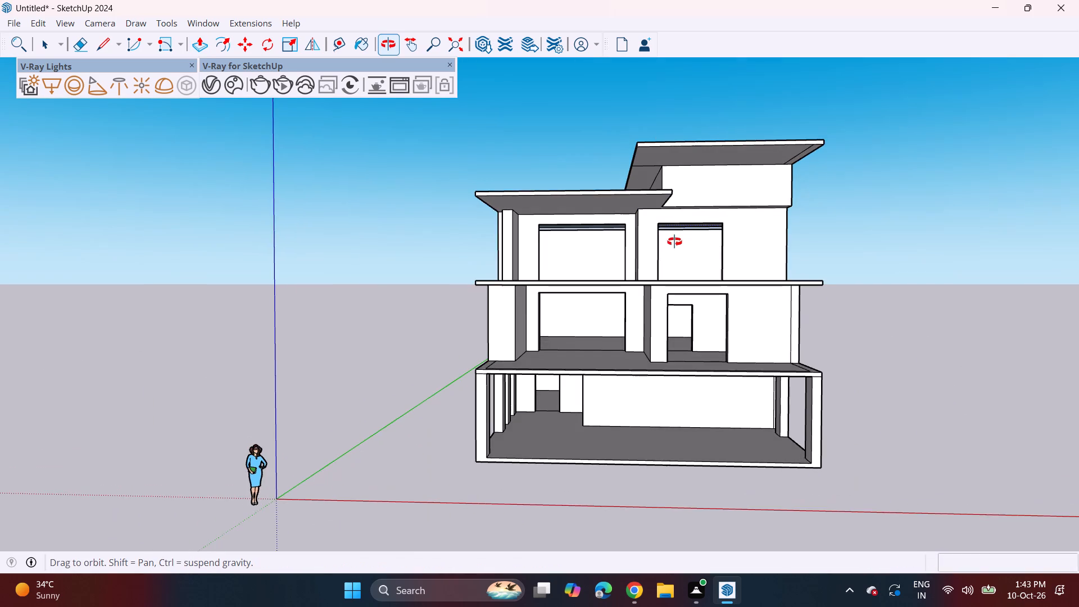
middle_click_drag(674, 242, 672, 242)
middle_click_drag(746, 175, 679, 169)
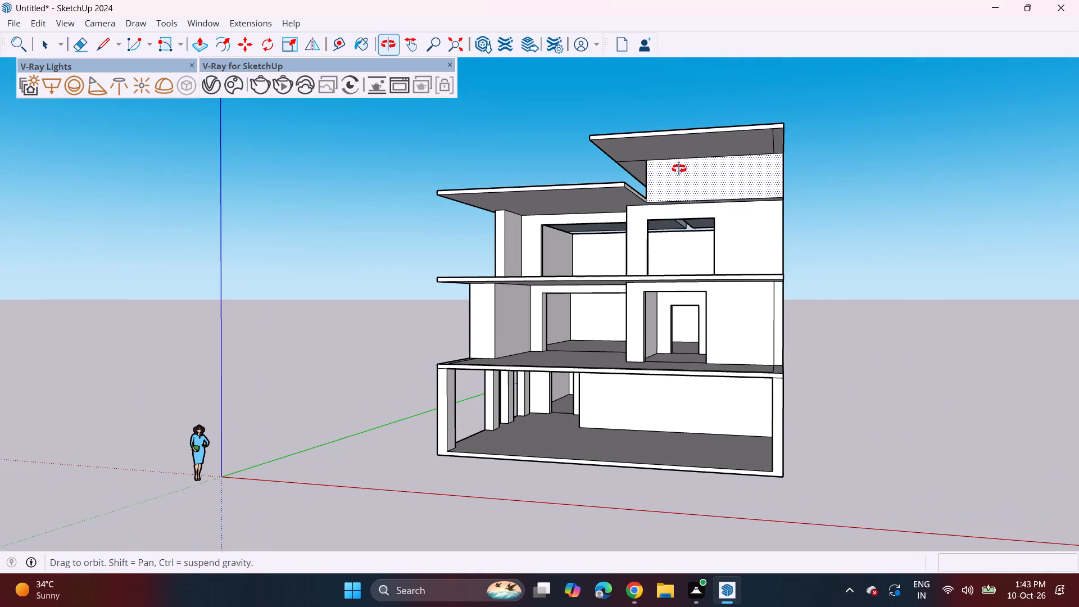
middle_click_drag(679, 169, 568, 206)
left_click(591, 162)
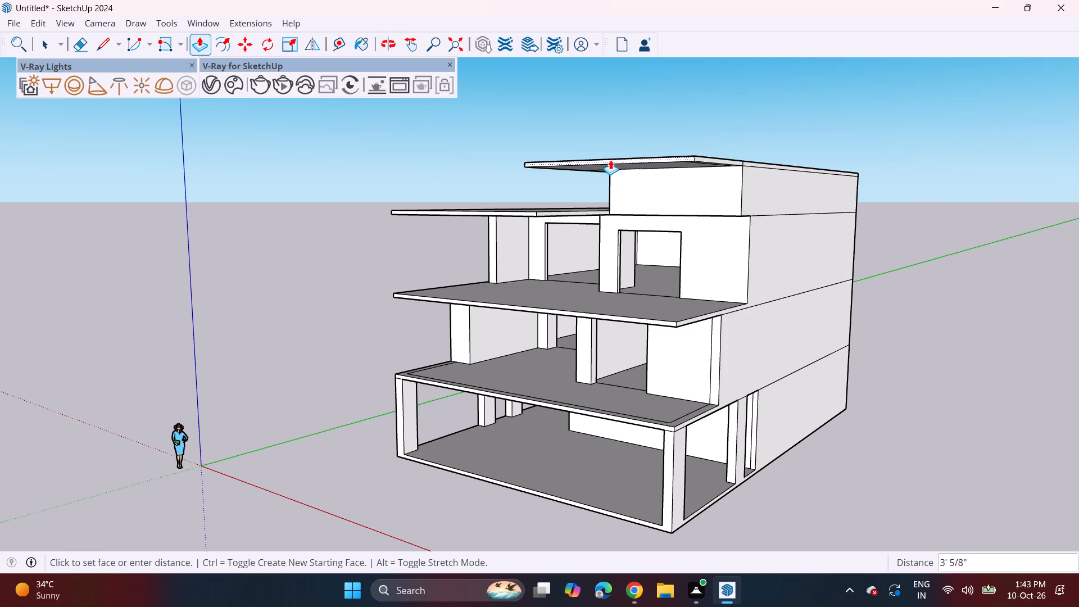
left_click(628, 163)
Push/Pull the top roof slab's outer side edge, on the side away from the lower roof, inward about 1' 1 5/16".
middle_click_drag(590, 217, 799, 132)
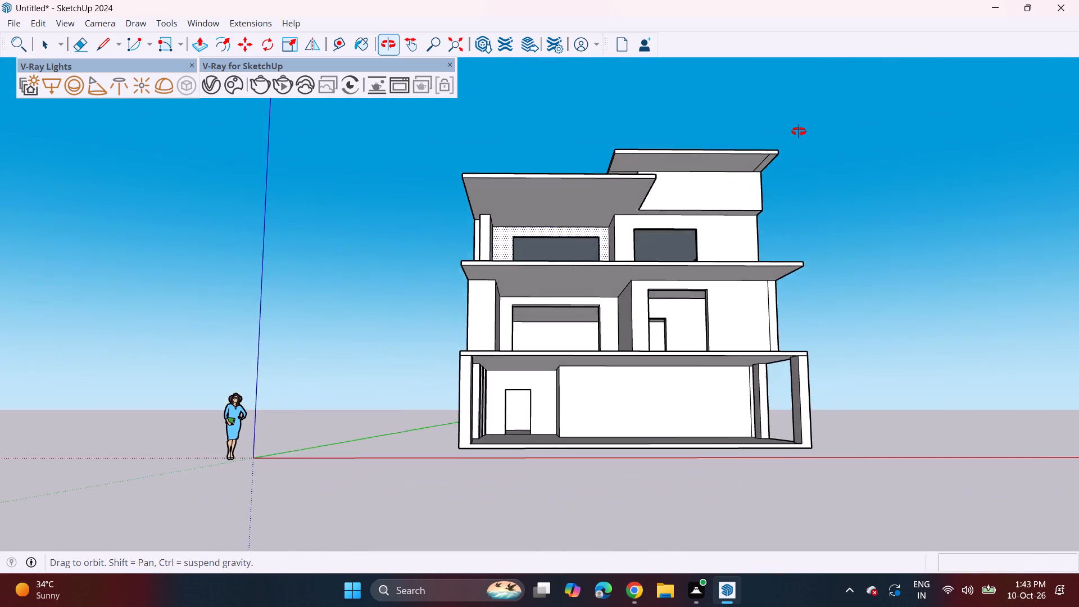
middle_click_drag(799, 132, 777, 157)
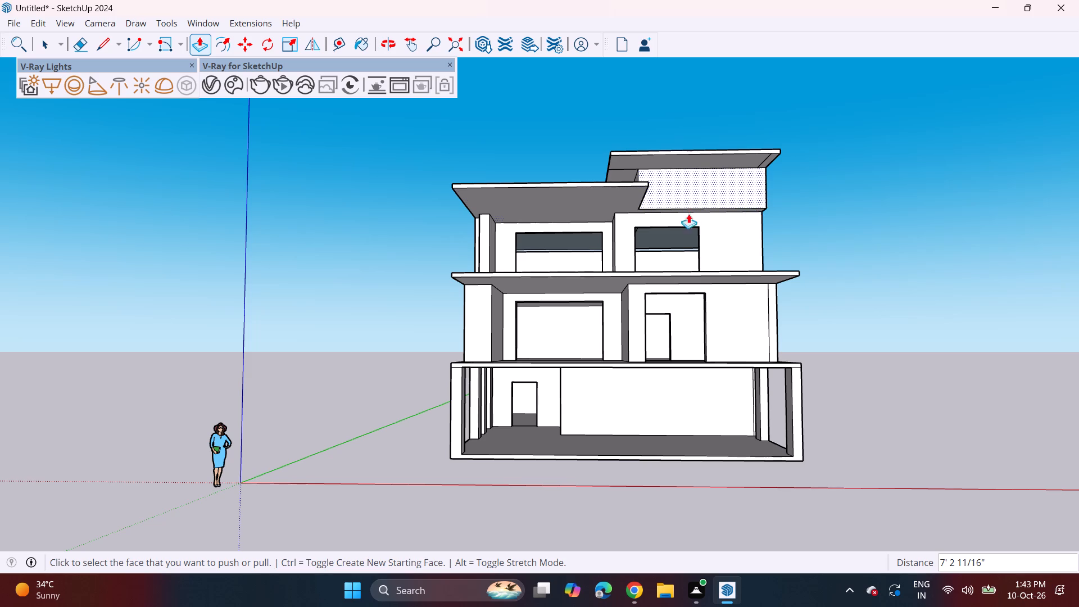
middle_click_drag(817, 173, 598, 231)
scroll(659, 187, "up", 3)
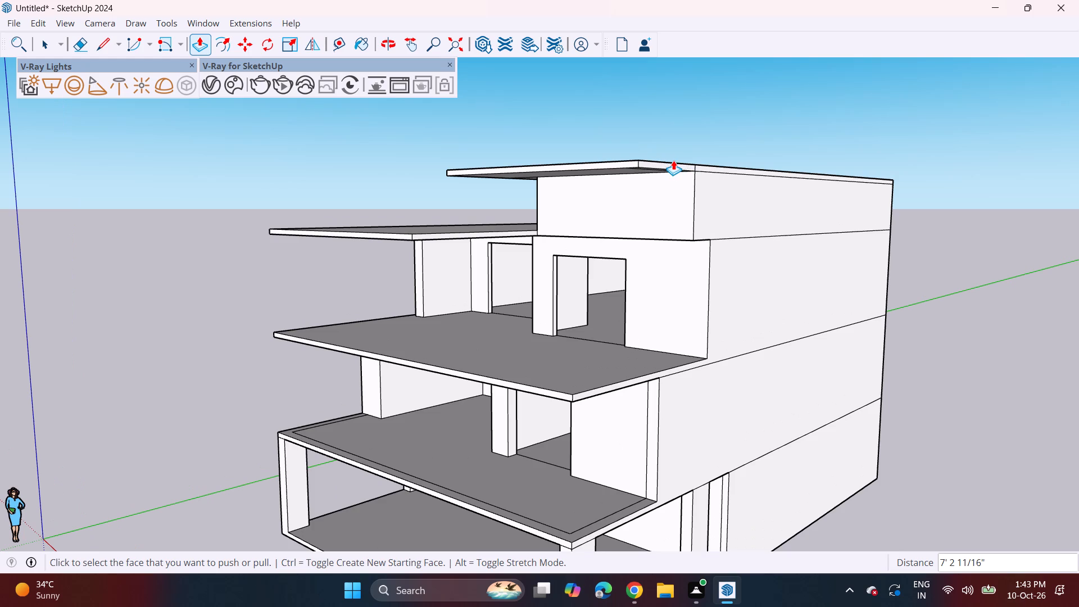
left_click(675, 166)
middle_click_drag(670, 167, 779, 158)
left_click(736, 170)
middle_click_drag(732, 185, 774, 181)
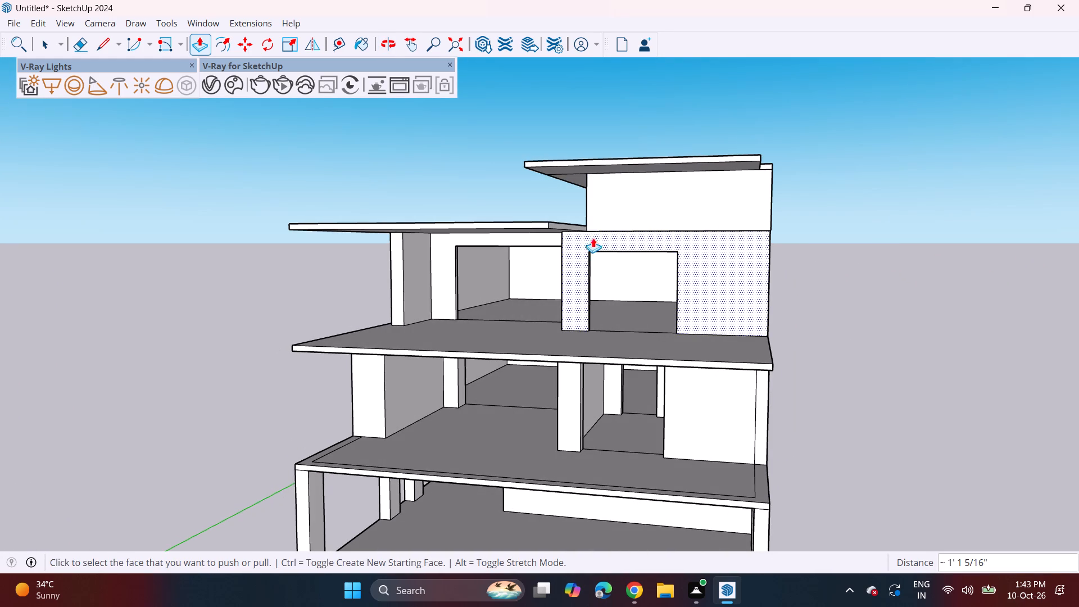
Draw a rectangle of about 1' 5 15/16" by 5' 6 3/4" on the front face of the top parapet wall.
left_click_drag(178, 53, 179, 53)
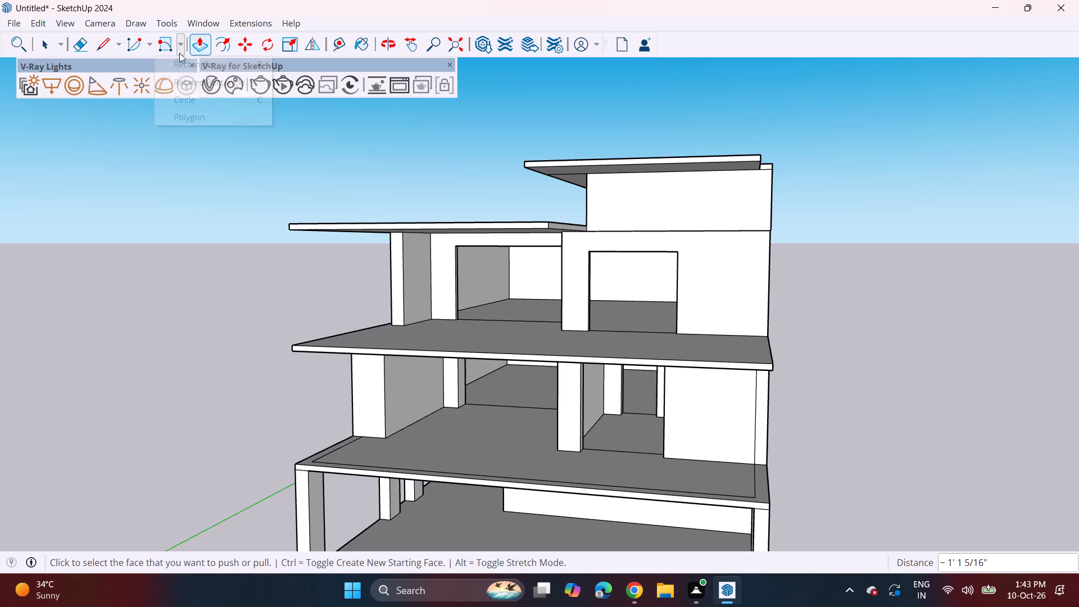
left_click_drag(179, 53, 185, 53)
left_click(187, 62)
middle_click_drag(296, 234, 320, 248)
scroll(525, 220, "up", 4)
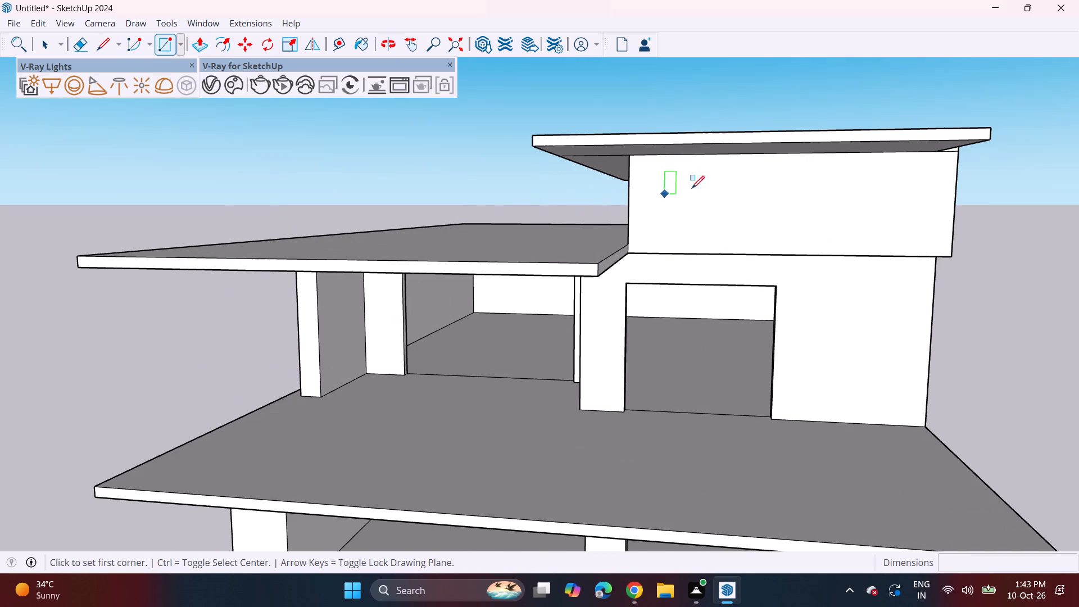
left_click(666, 177)
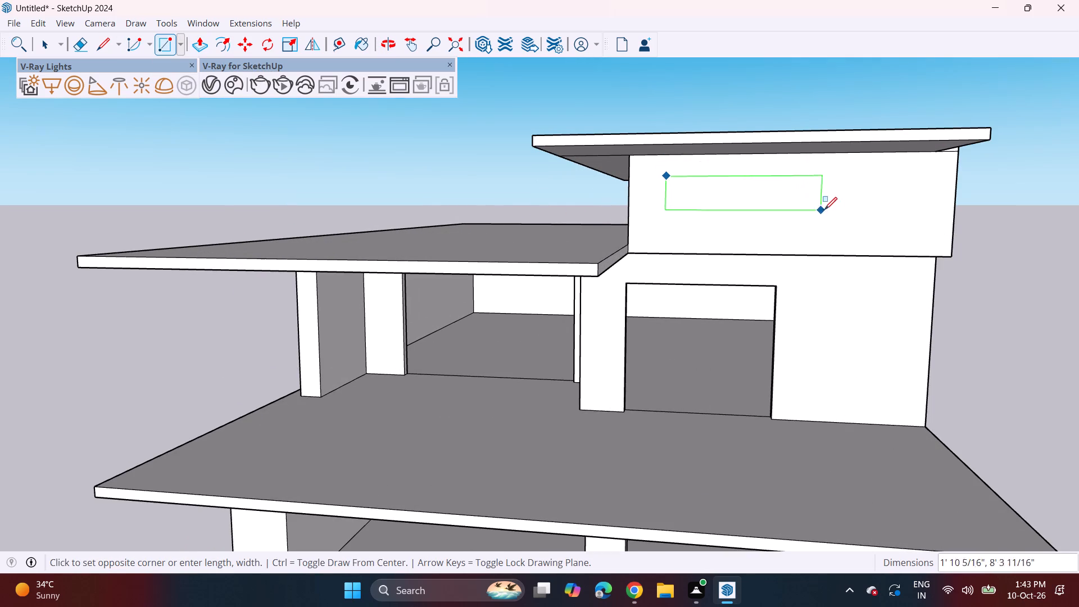
left_click(768, 203)
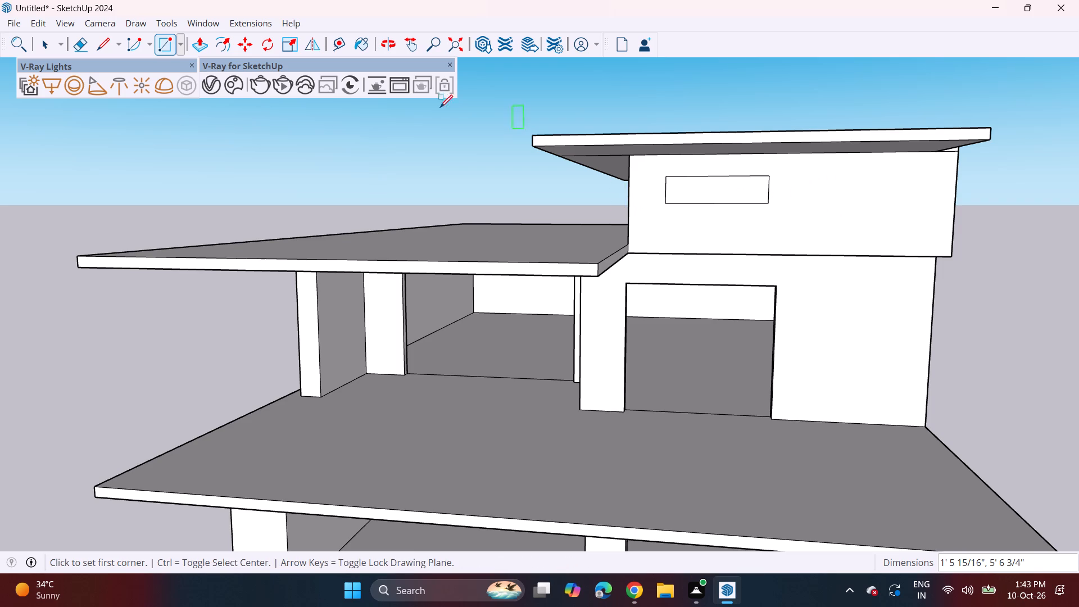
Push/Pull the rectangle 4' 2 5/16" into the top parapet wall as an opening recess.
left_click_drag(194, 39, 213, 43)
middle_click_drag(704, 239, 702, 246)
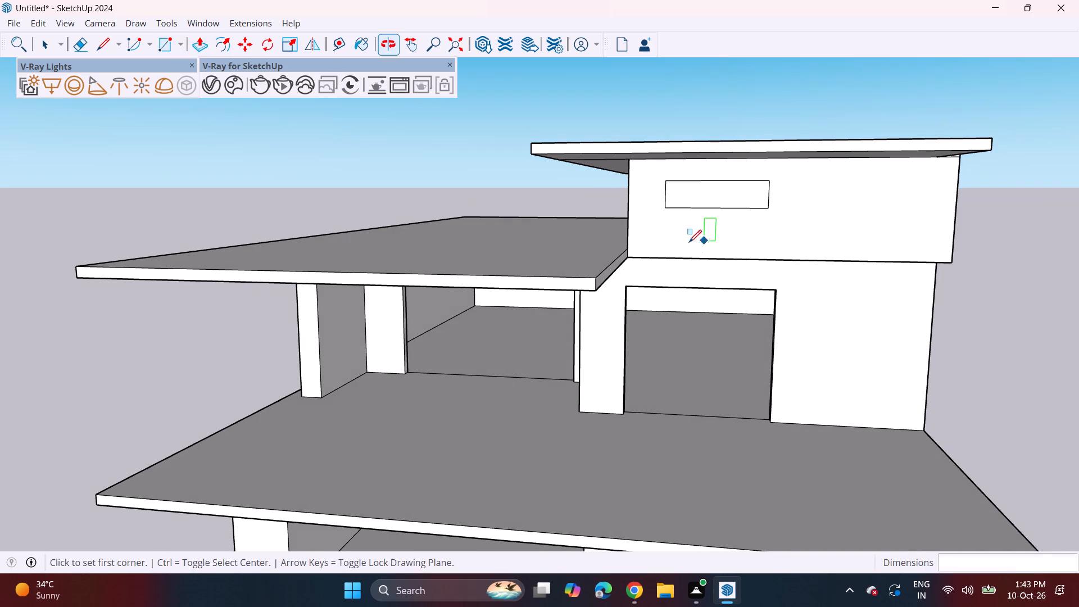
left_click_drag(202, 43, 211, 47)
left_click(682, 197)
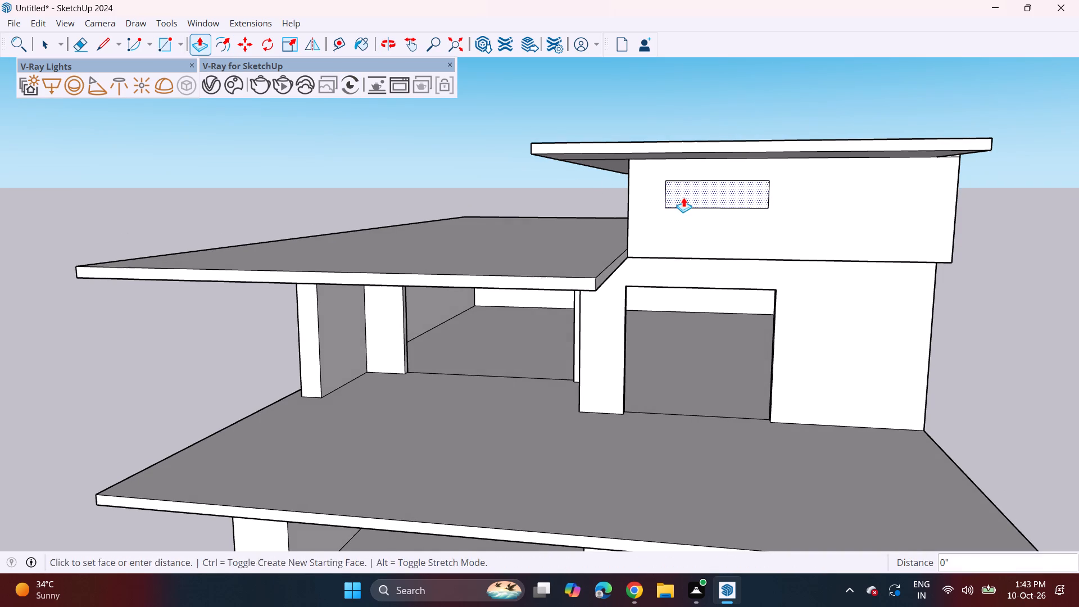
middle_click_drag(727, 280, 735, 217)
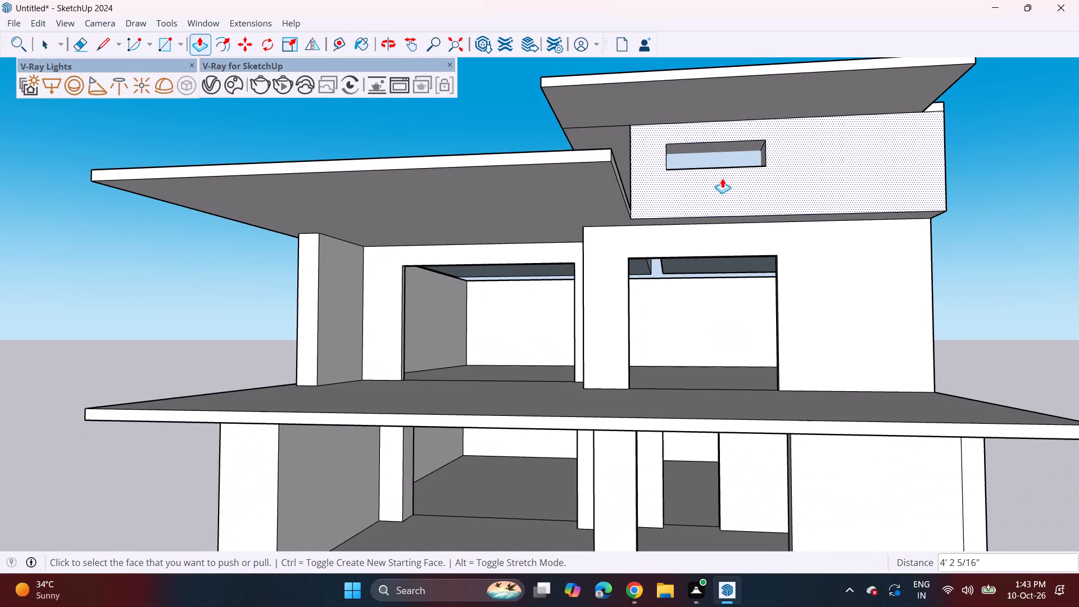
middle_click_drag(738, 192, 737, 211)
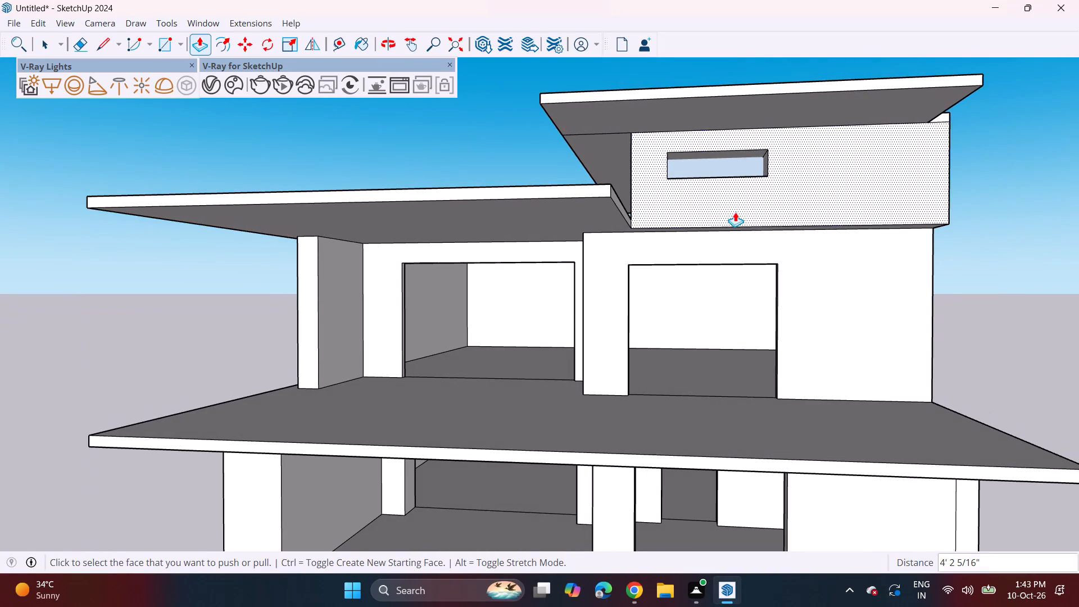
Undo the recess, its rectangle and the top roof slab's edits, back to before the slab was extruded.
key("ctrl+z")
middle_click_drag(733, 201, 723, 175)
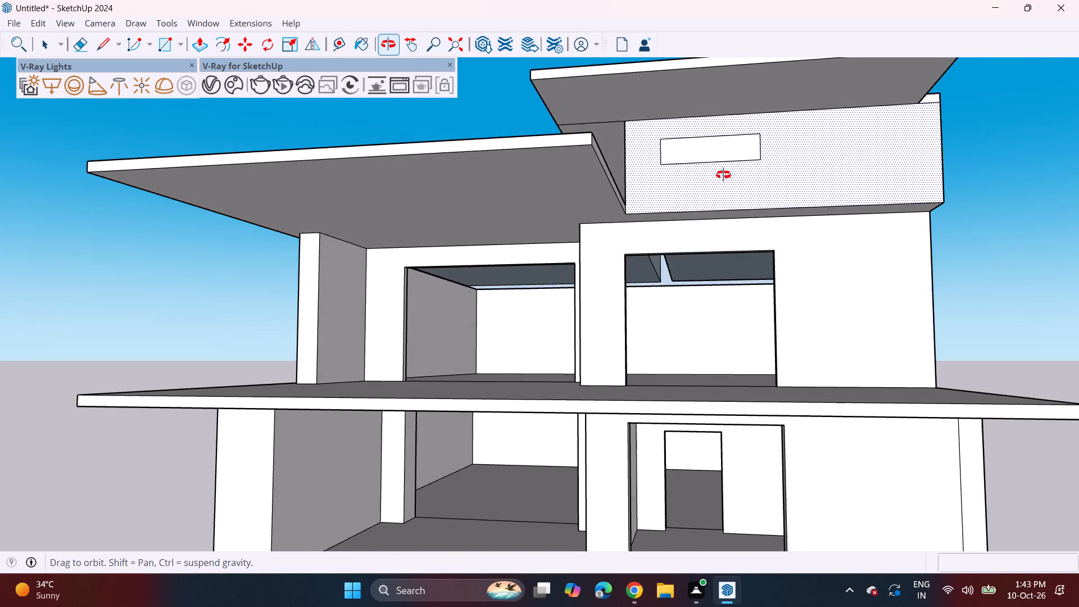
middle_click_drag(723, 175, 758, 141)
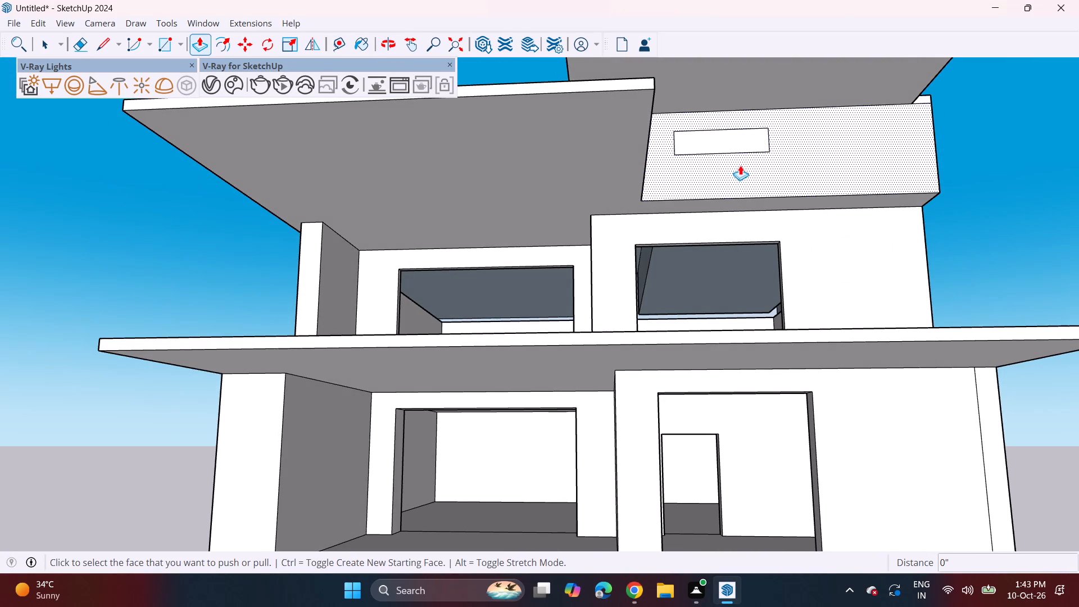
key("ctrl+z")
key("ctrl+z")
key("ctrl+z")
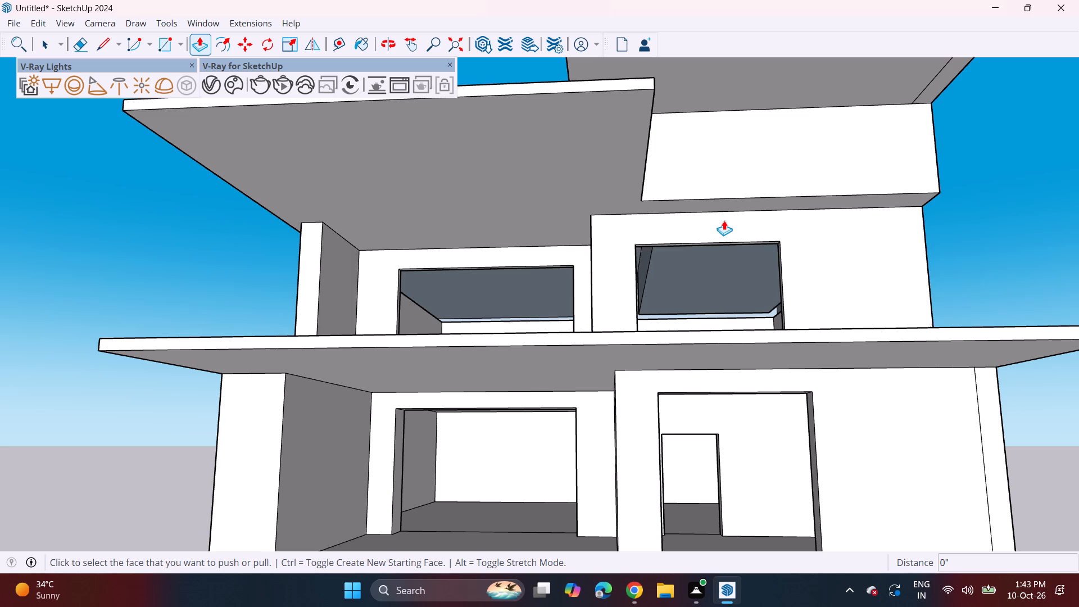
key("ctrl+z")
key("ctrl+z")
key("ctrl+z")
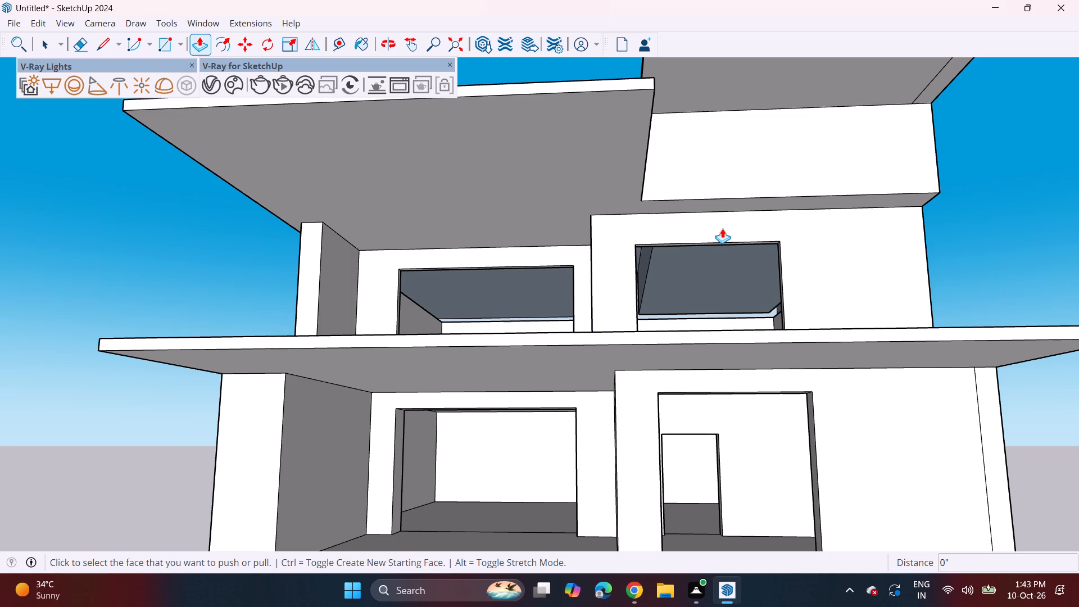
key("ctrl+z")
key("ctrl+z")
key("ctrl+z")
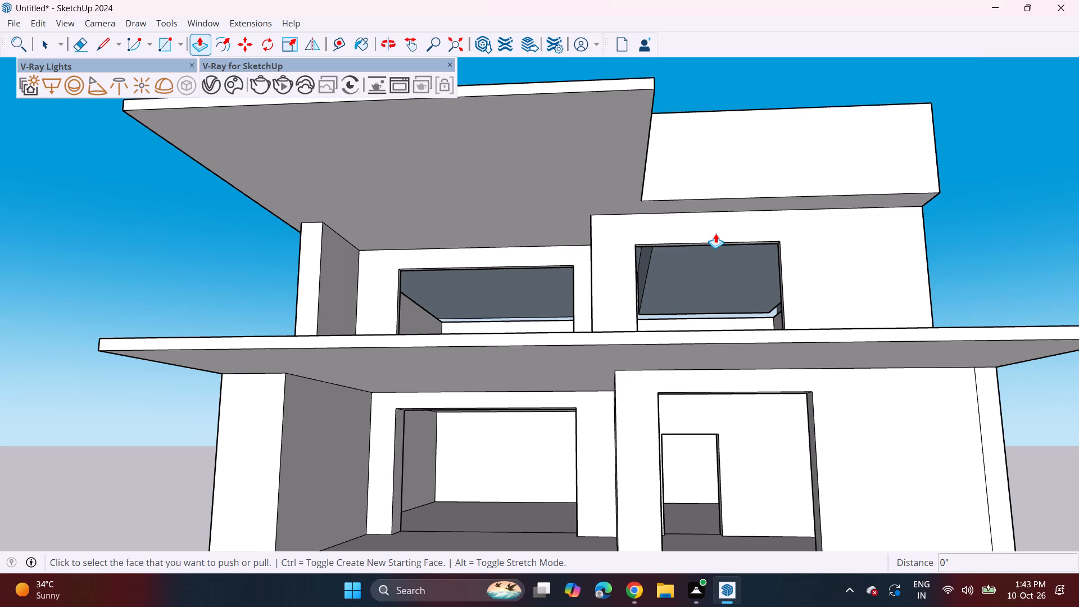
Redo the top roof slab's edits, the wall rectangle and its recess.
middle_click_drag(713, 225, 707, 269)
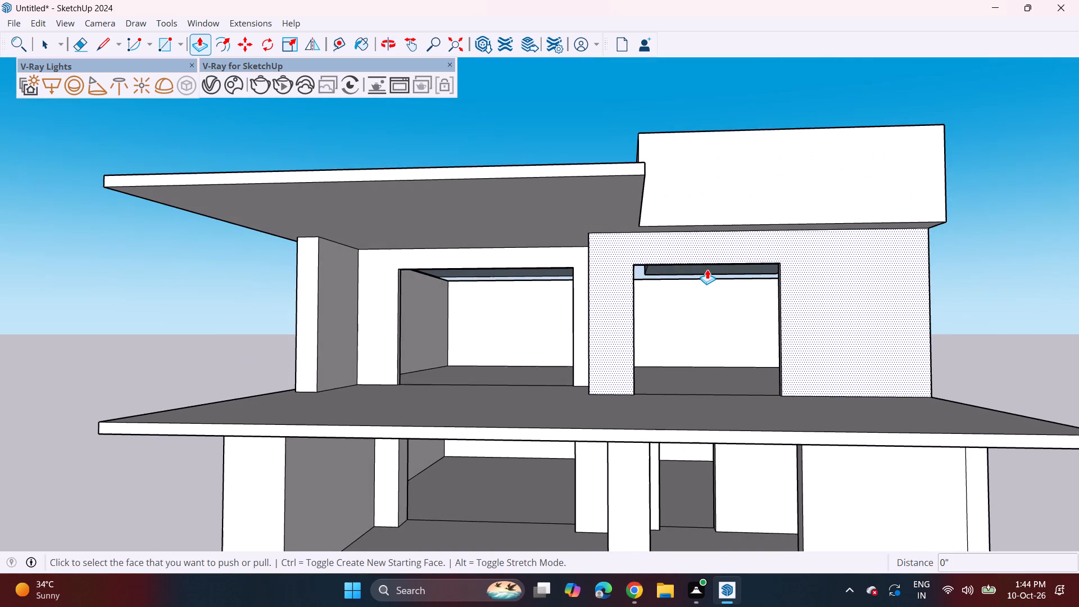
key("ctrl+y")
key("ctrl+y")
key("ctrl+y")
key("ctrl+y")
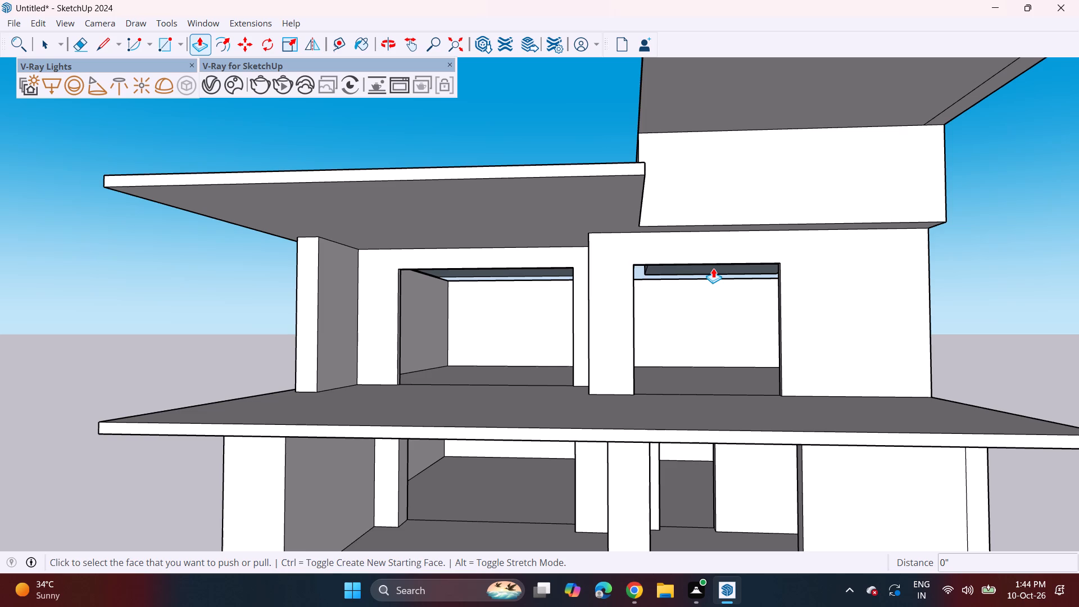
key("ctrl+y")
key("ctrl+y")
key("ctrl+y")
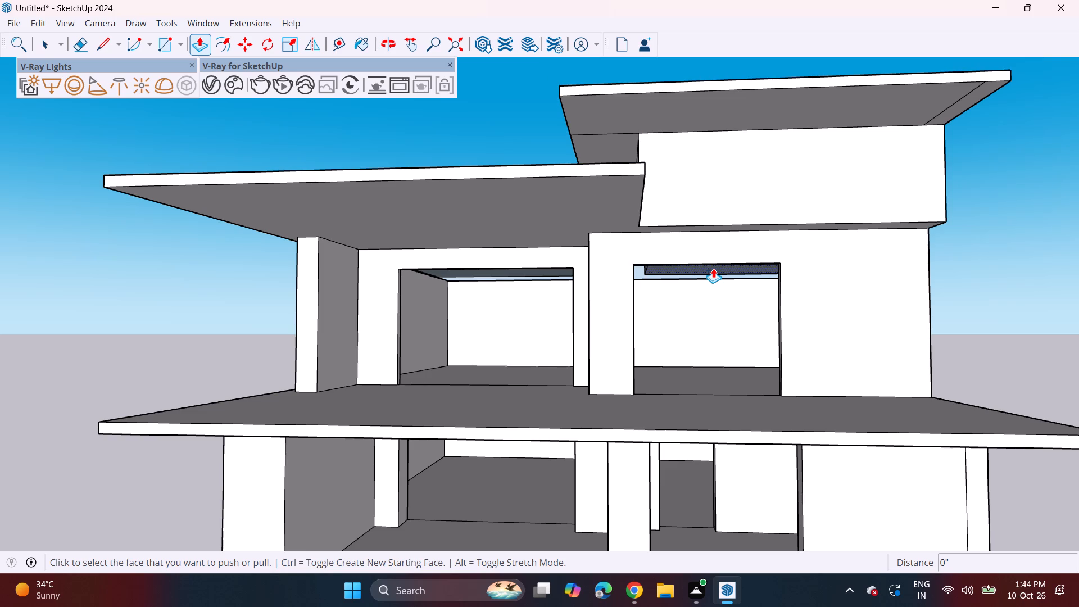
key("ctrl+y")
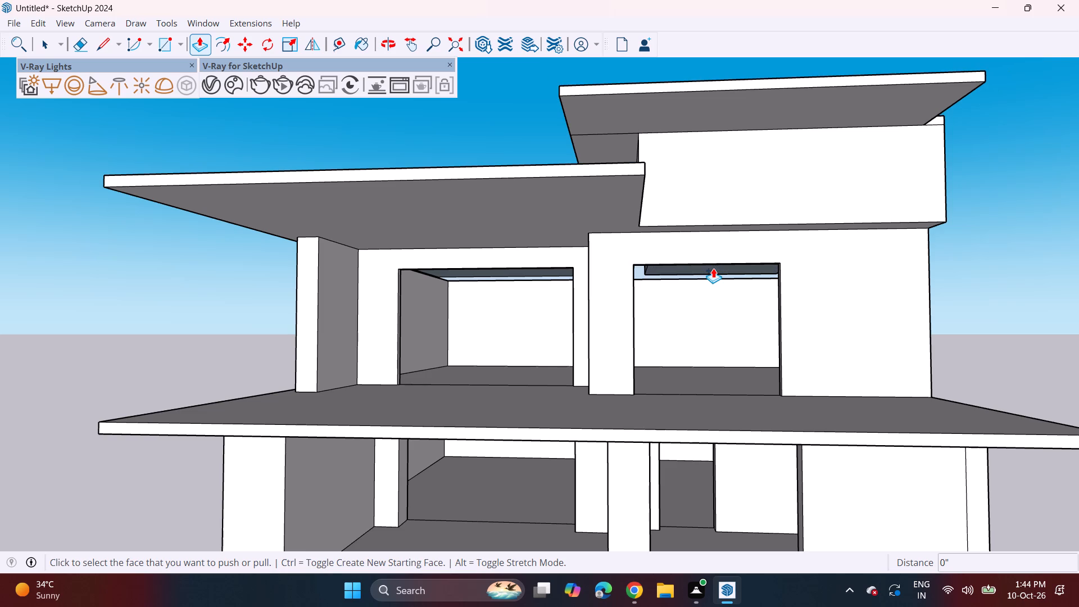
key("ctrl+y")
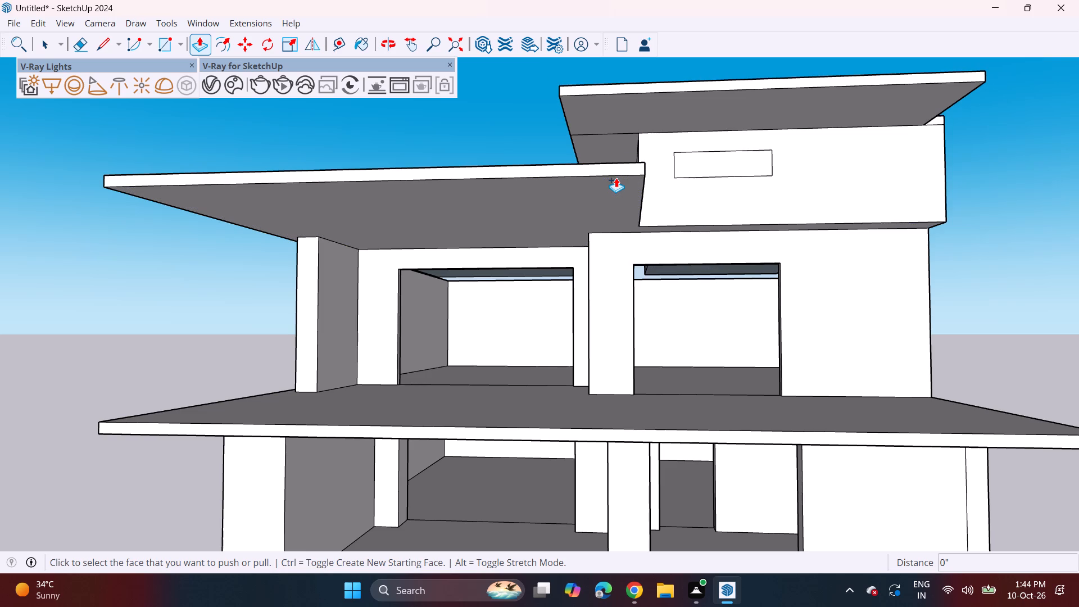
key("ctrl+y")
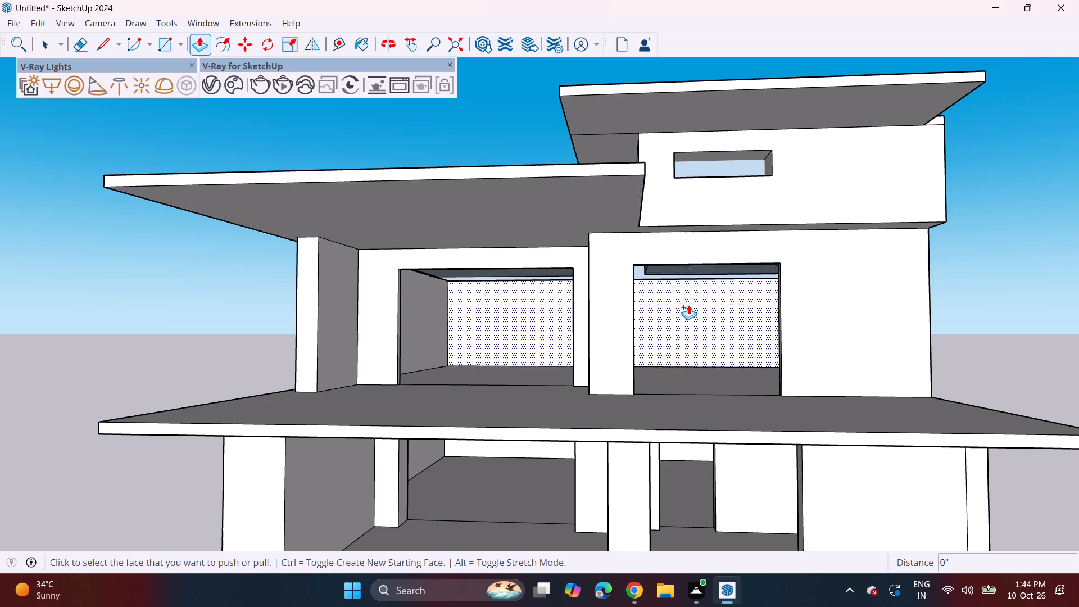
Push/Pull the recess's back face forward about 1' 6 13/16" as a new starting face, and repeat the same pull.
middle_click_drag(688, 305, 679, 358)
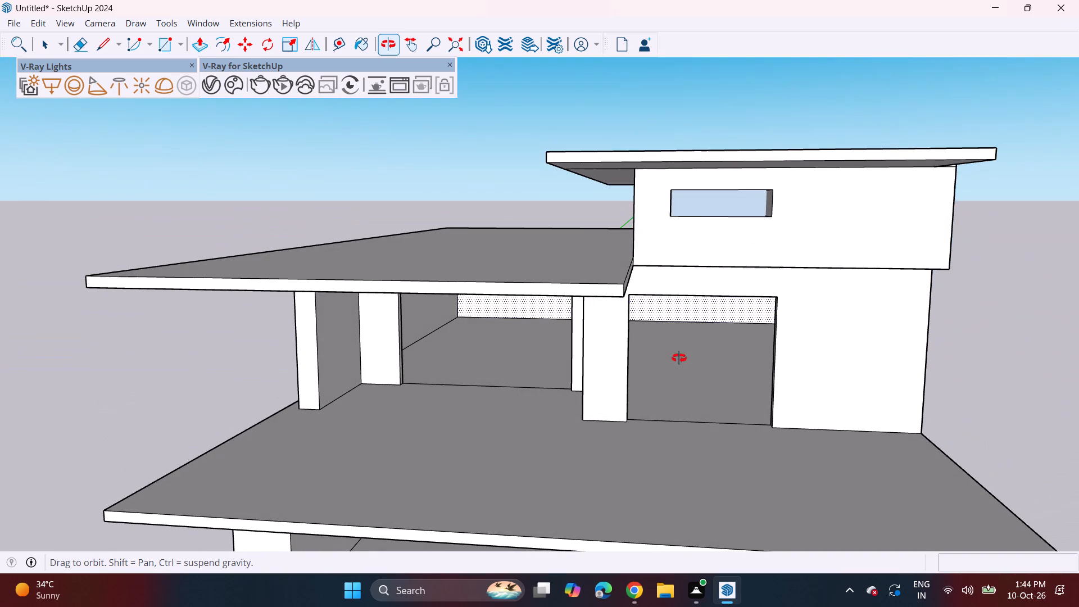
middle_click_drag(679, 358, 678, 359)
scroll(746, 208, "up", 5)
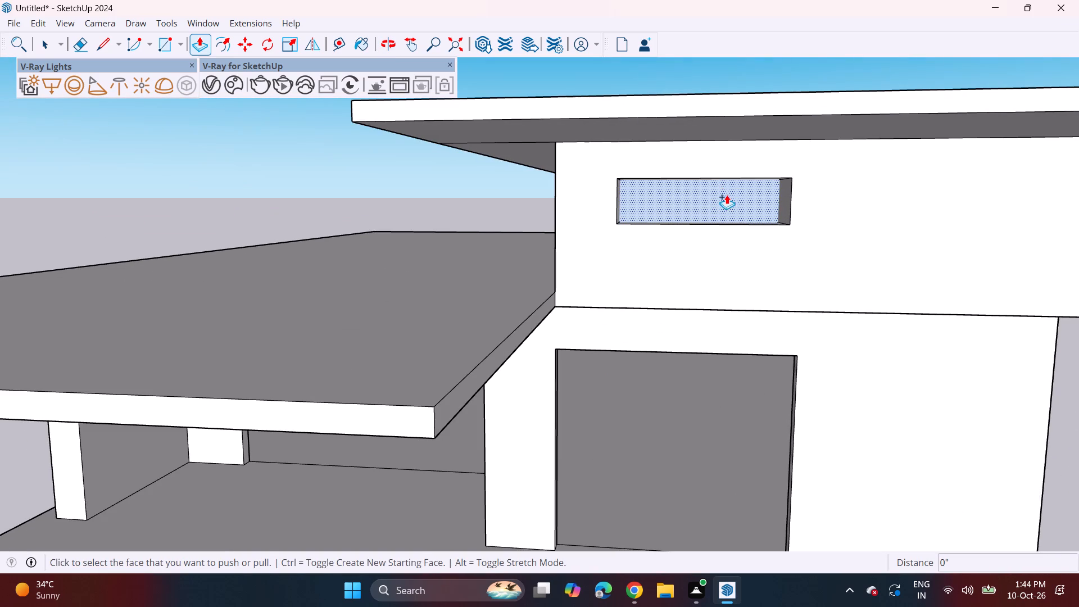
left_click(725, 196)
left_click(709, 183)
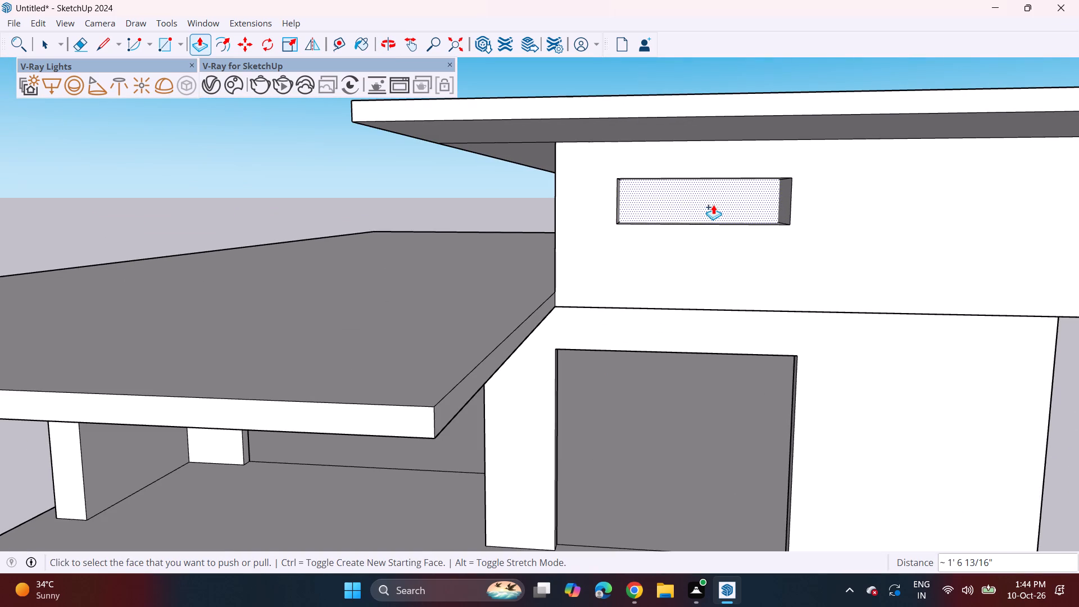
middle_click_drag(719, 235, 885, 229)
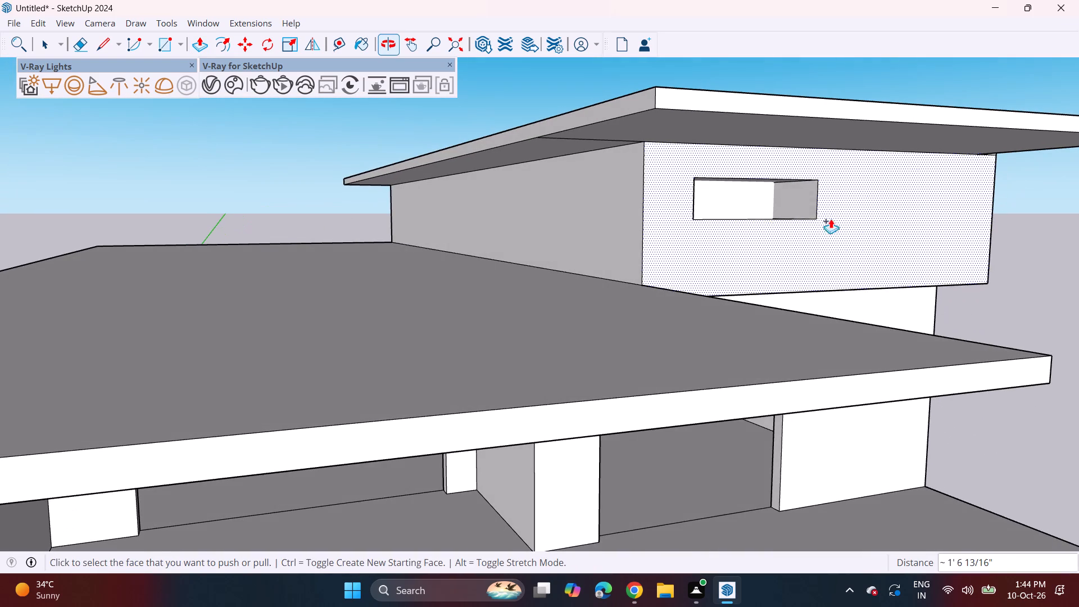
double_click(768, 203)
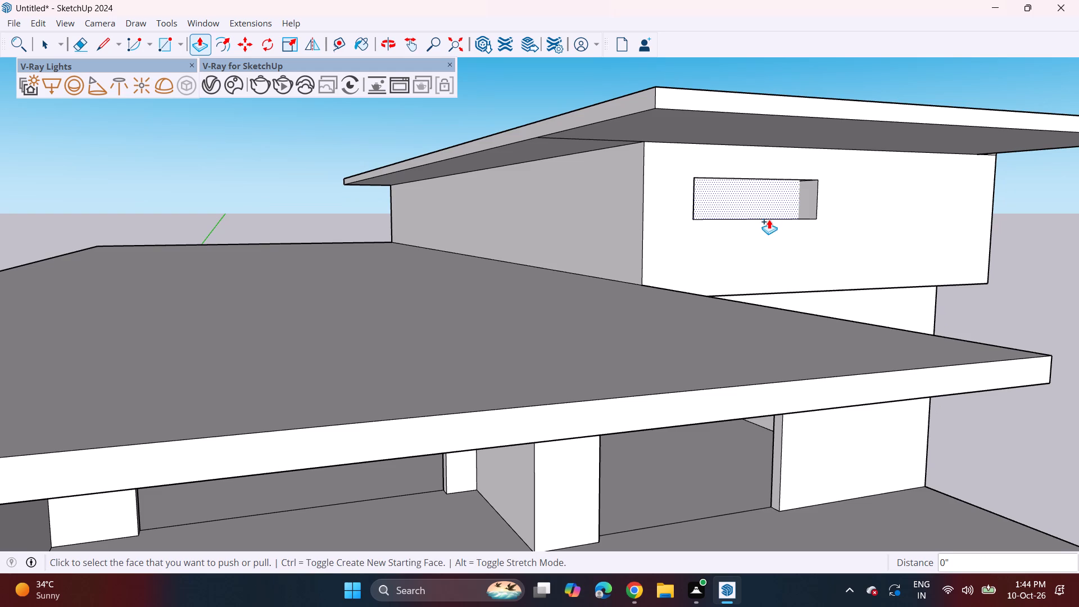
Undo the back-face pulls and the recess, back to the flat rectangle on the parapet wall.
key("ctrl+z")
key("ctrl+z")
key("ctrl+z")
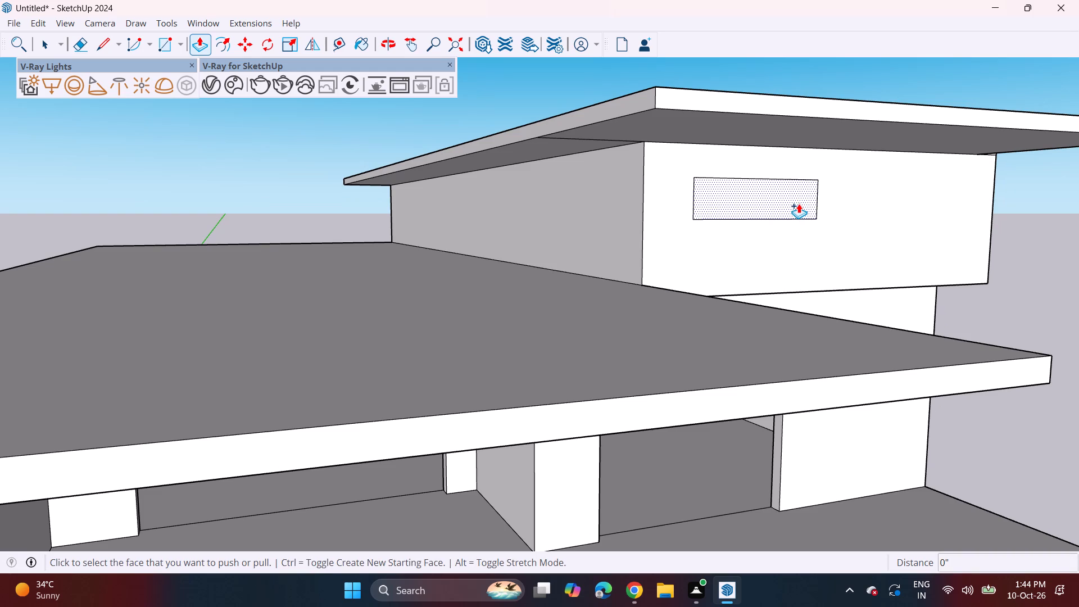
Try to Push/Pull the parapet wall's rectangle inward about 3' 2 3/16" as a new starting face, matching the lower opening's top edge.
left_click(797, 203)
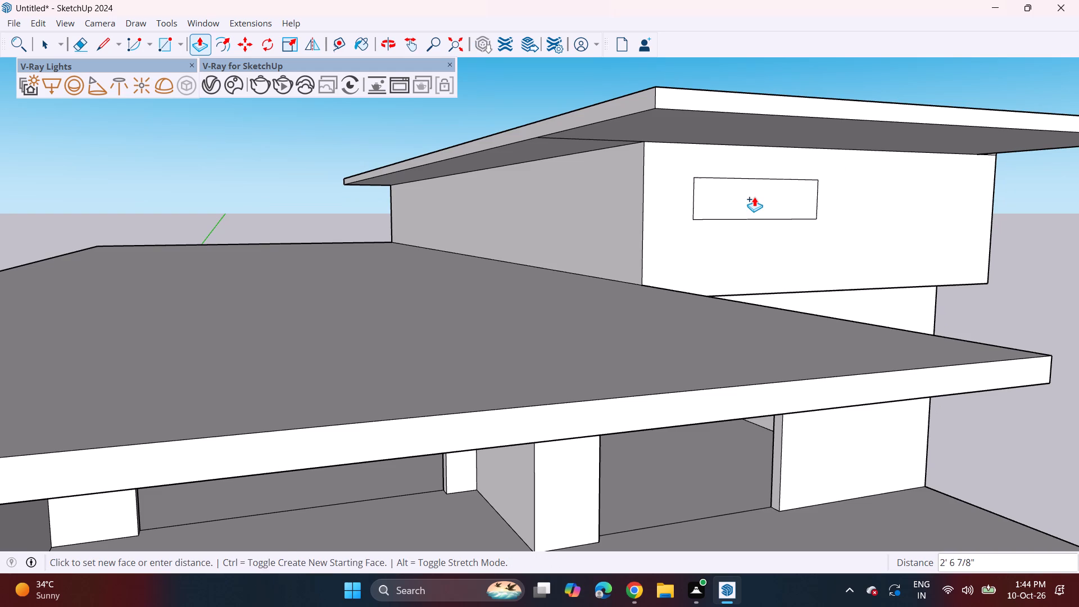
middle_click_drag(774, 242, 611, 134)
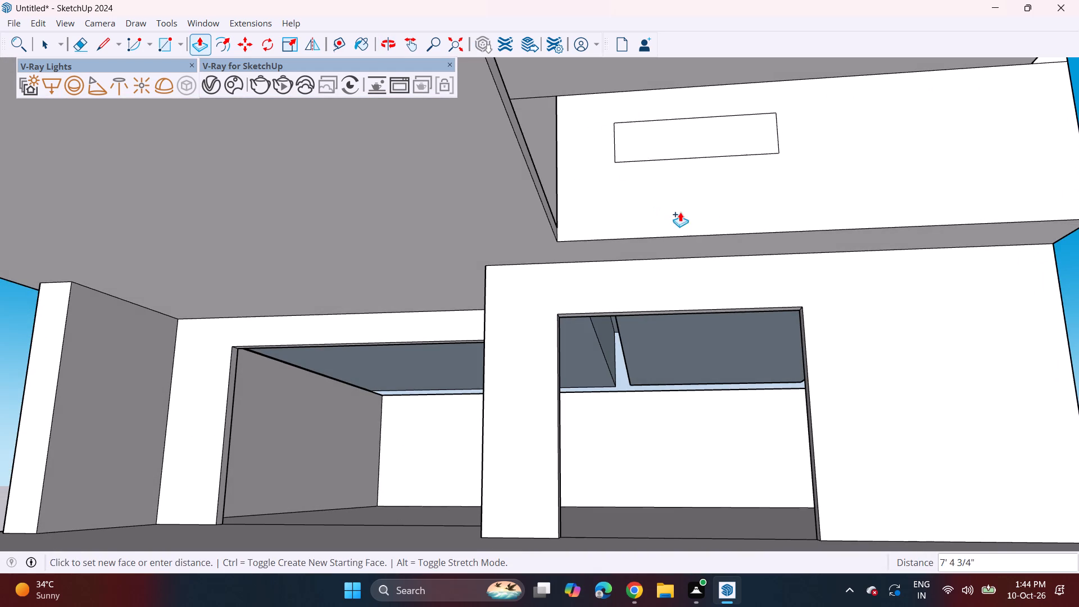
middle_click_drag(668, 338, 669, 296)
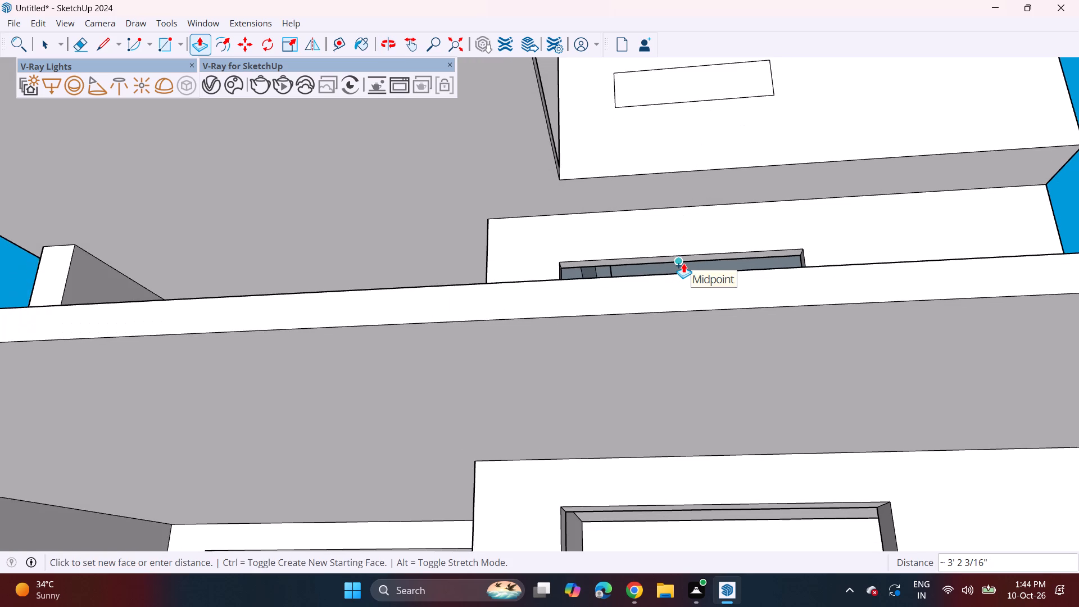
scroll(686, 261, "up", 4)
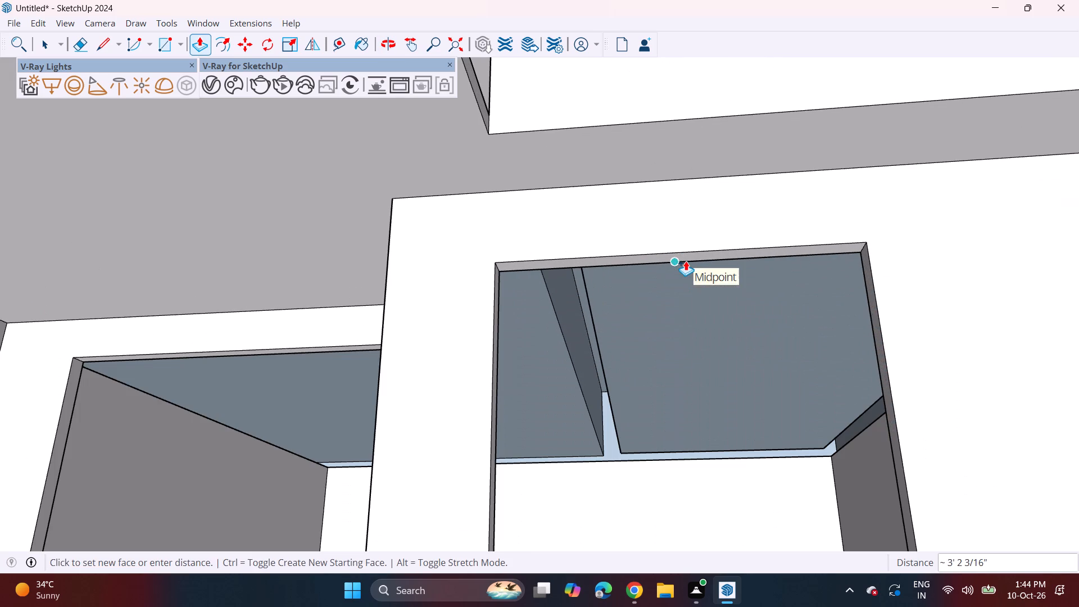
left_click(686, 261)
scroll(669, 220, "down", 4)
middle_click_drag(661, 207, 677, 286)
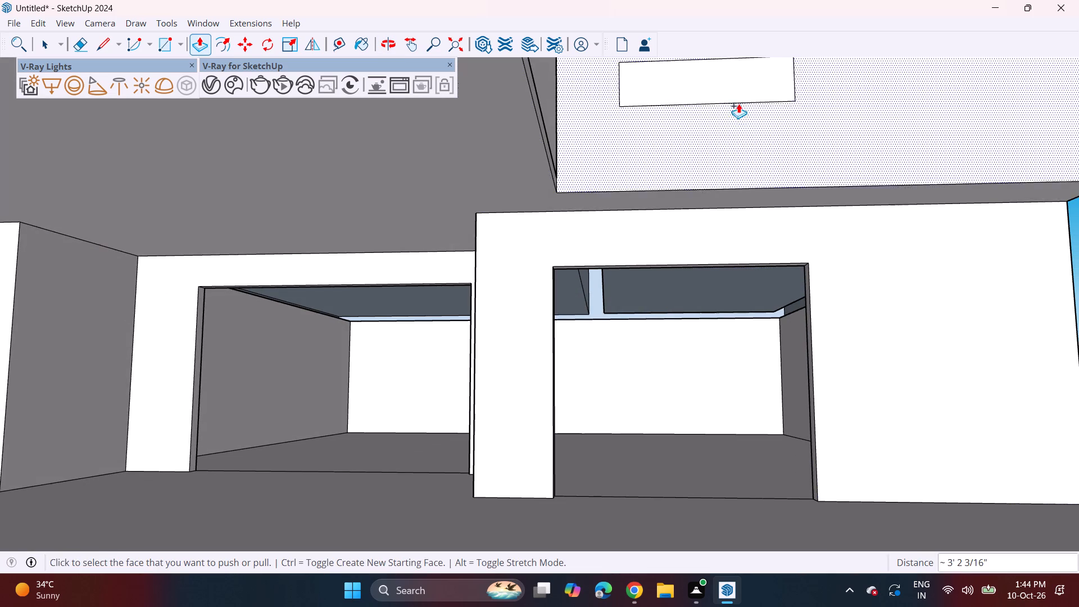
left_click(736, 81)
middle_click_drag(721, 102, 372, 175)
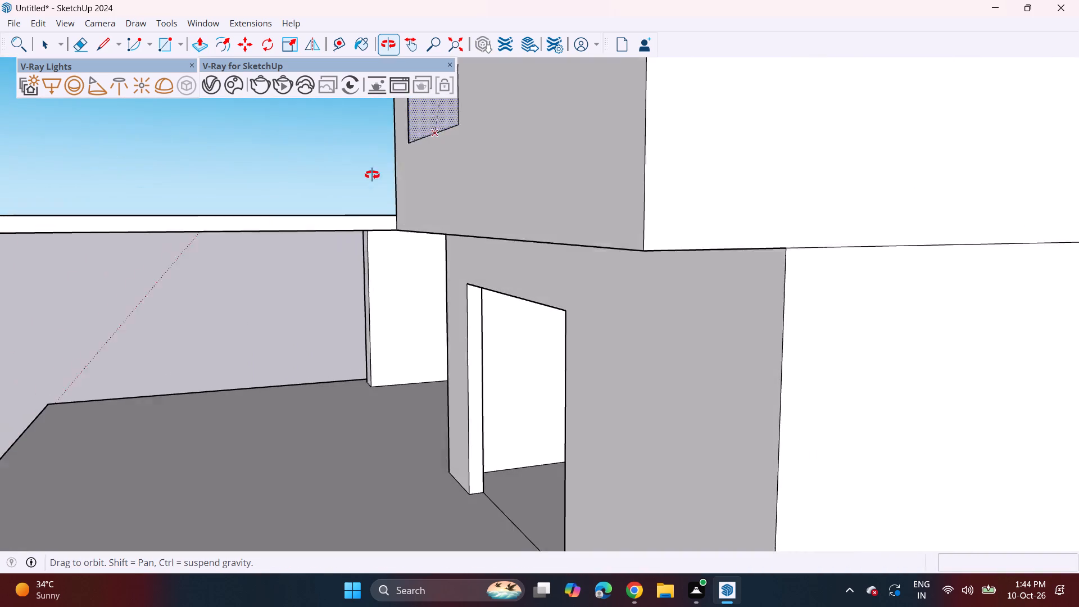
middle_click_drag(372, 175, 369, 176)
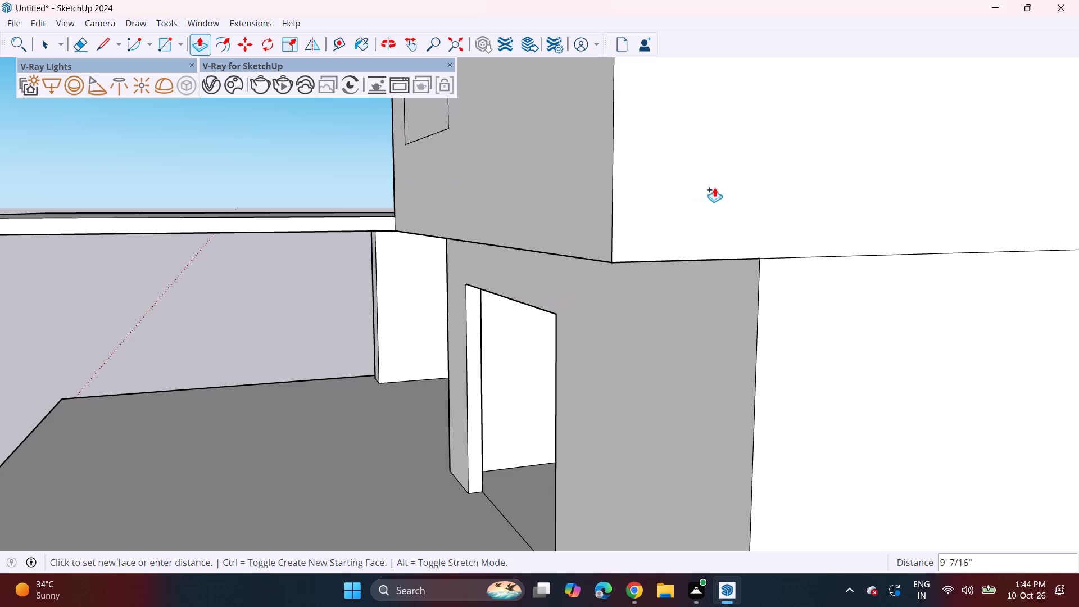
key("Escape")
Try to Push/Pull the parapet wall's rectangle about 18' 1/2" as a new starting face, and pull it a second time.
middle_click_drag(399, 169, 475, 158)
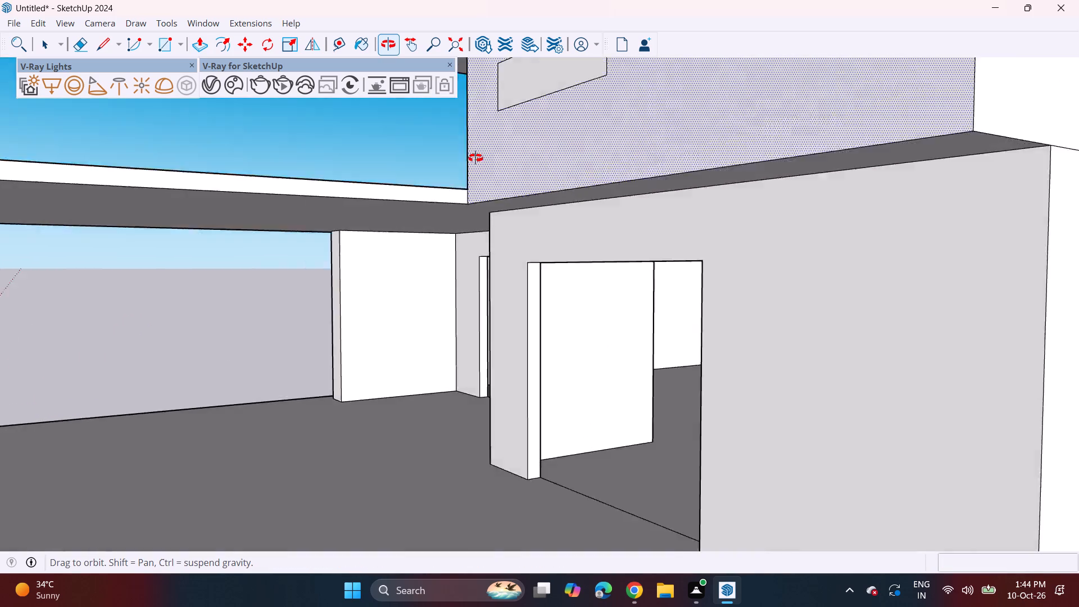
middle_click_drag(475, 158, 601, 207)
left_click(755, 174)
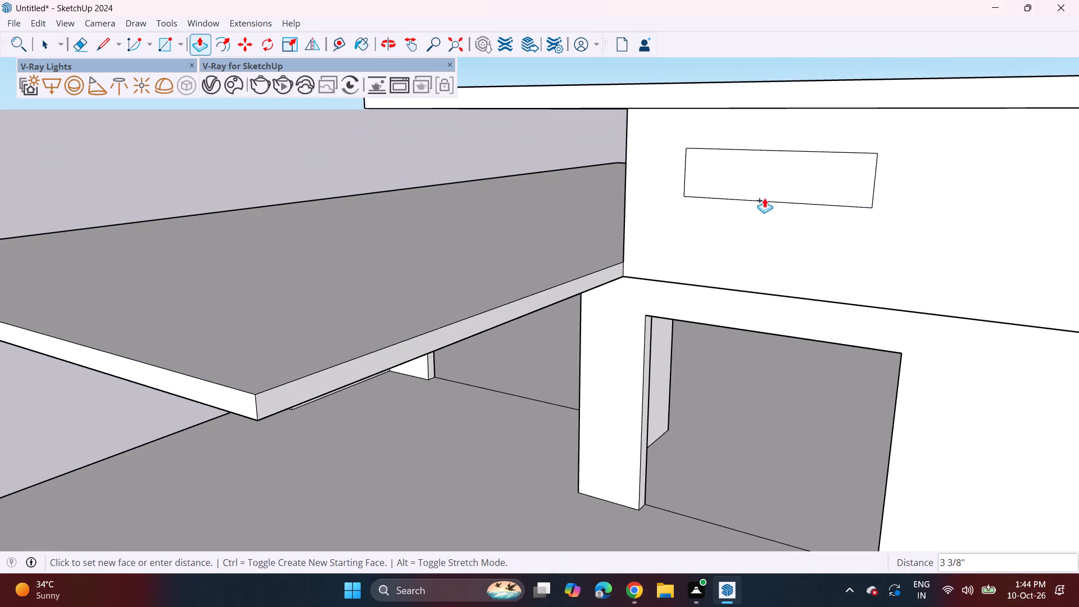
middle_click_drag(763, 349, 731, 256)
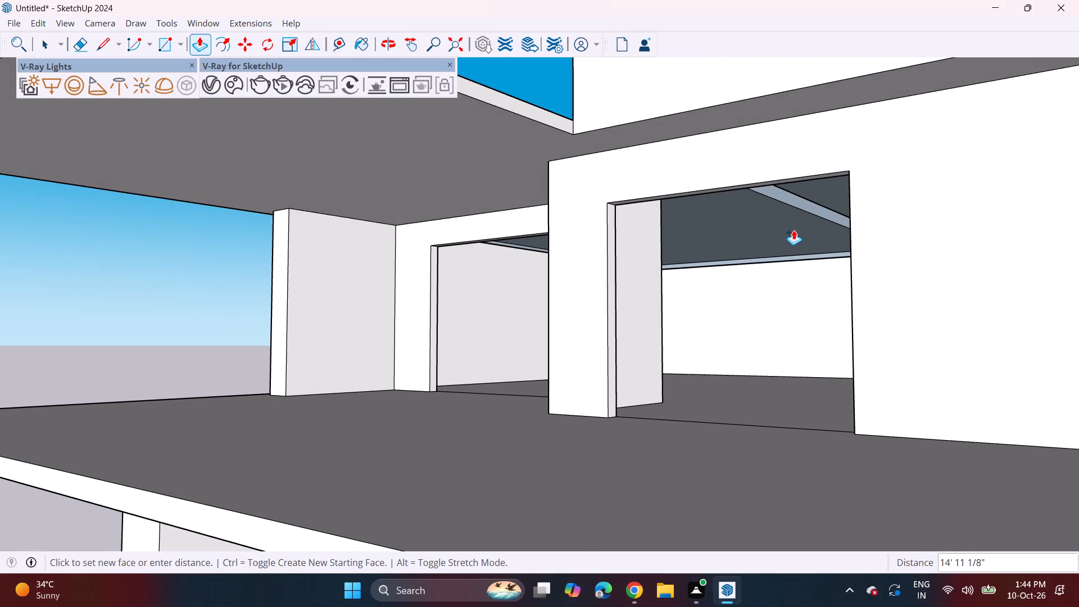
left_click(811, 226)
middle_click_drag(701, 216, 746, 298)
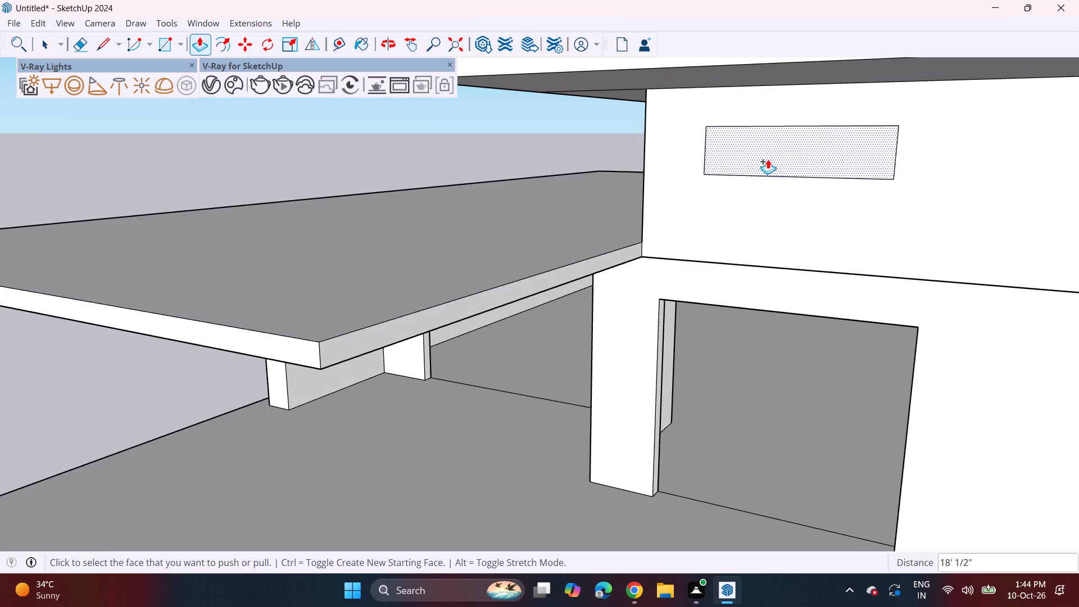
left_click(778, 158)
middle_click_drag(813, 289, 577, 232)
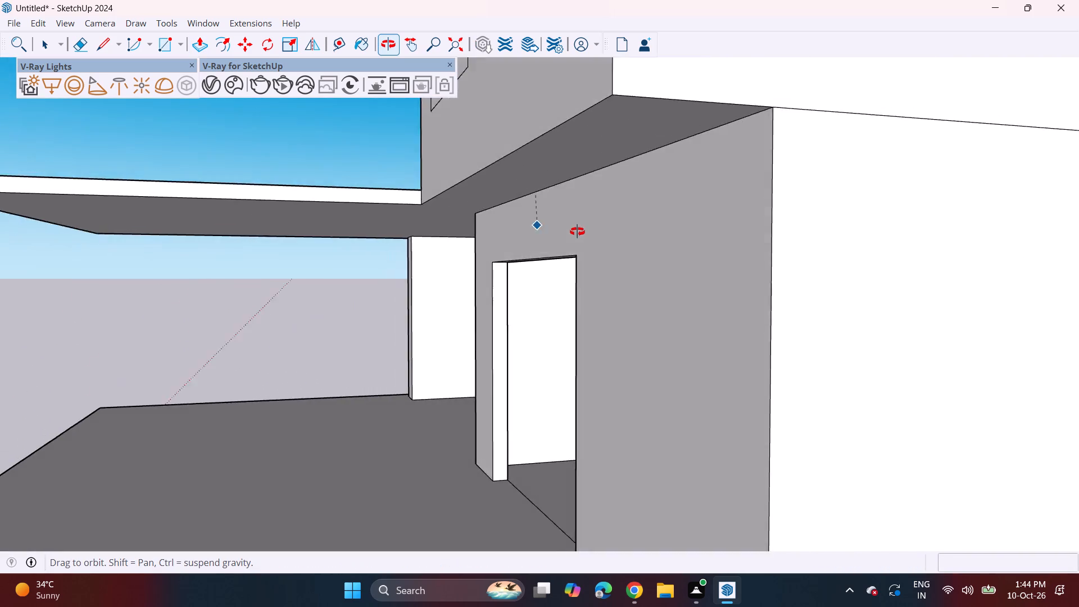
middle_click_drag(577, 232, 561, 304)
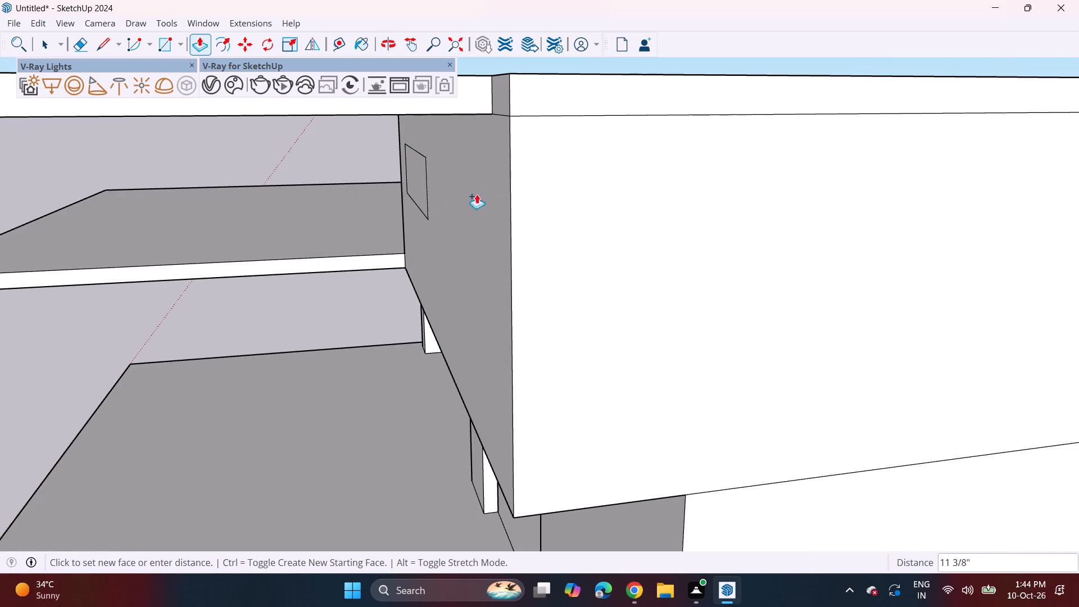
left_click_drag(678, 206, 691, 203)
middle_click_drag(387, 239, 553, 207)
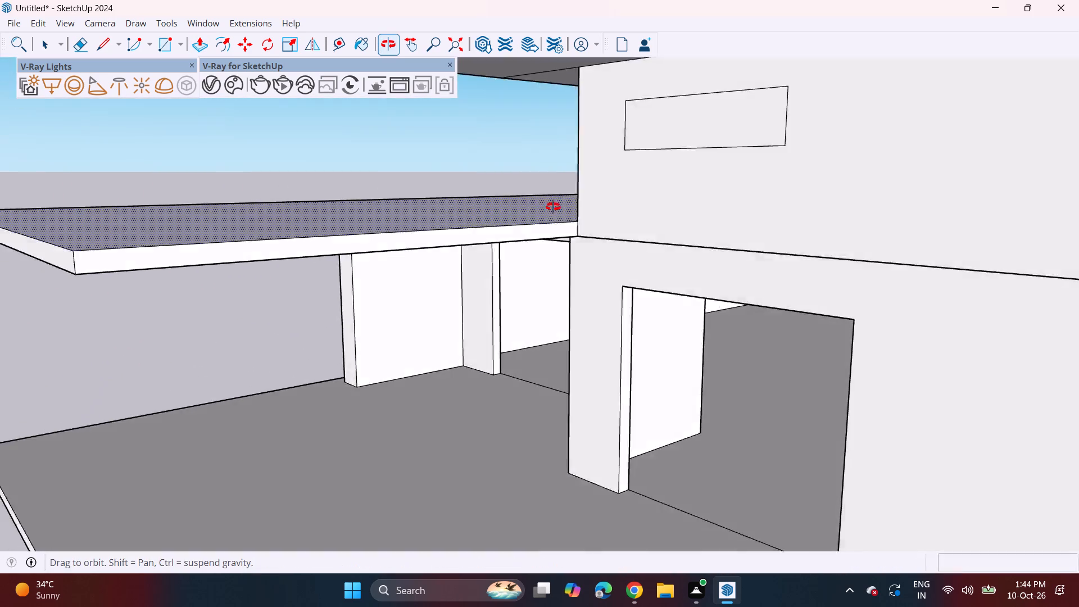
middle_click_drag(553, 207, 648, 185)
Undo the rectangle pulls, the rectangle and the top roof slab's extrusion, back to the open-topped parapet.
key("ctrl+z")
key("ctrl+z")
key("ctrl+z")
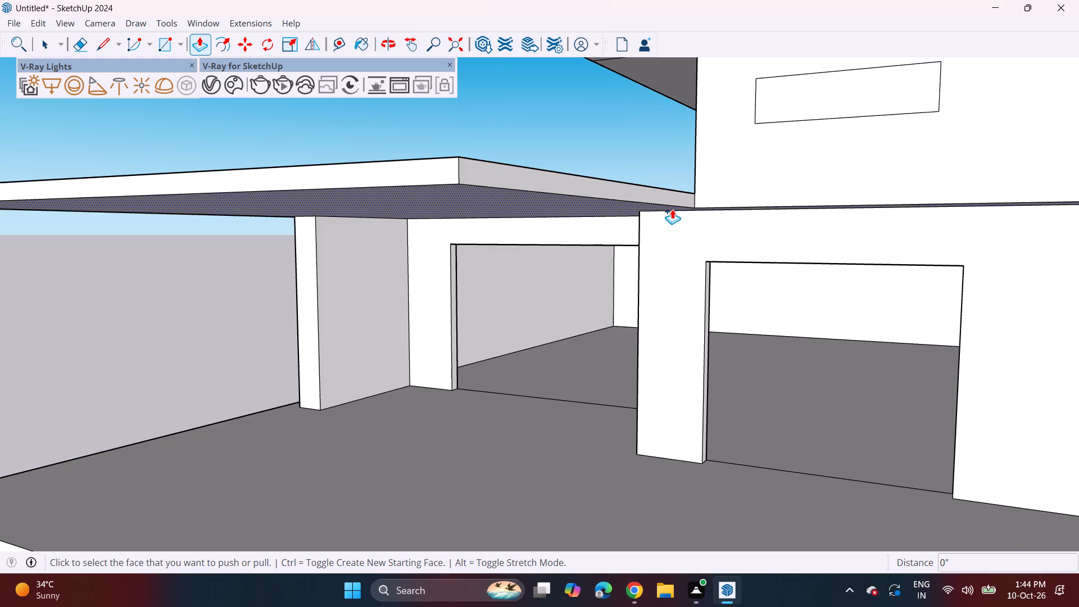
key("ctrl+z")
key("ctrl+z")
key("ctrl+z")
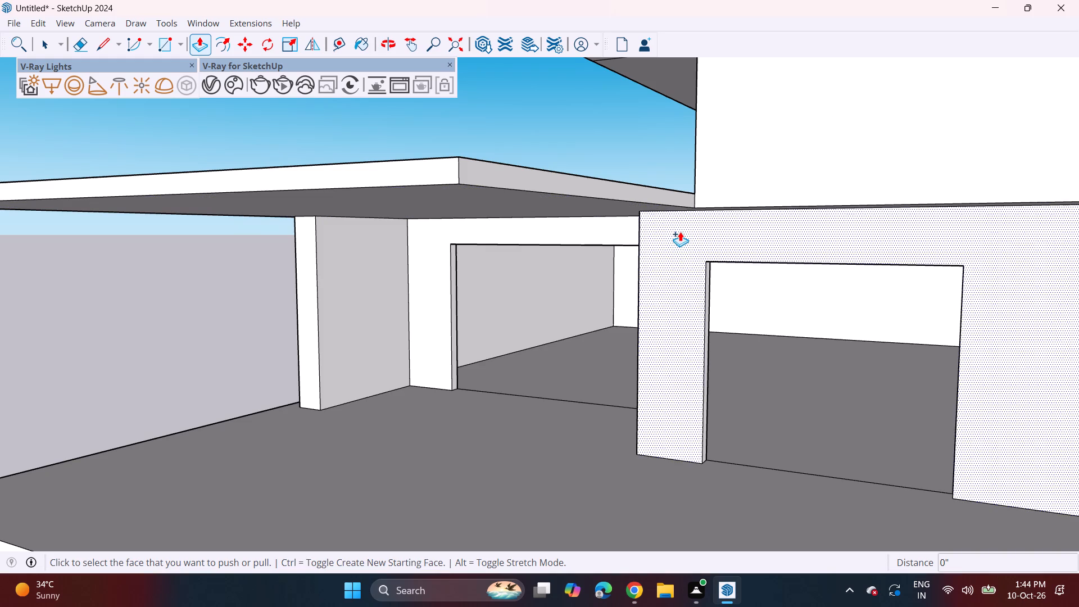
key("ctrl+z")
middle_click_drag(679, 196, 734, 298)
scroll(760, 261, "down", 3)
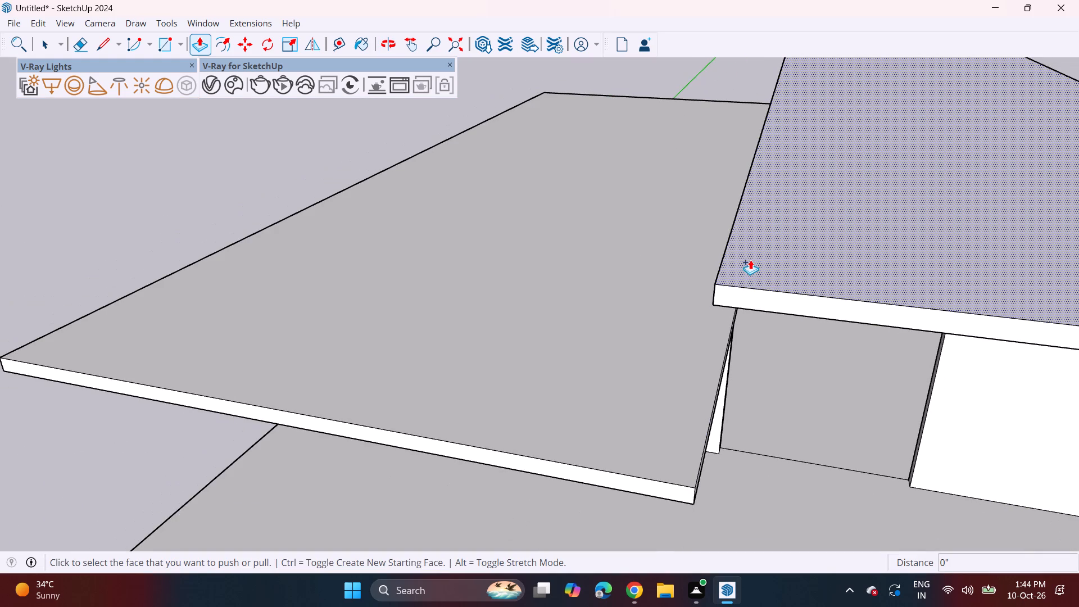
key("ctrl+z")
key("ctrl+z")
key("ctrl+z")
key("ctrl+z")
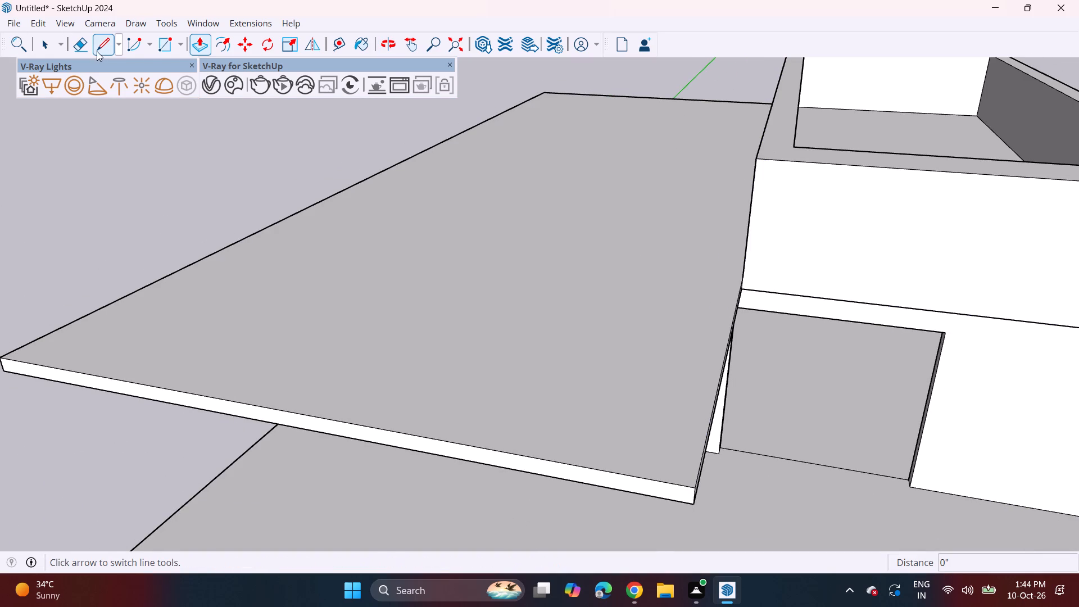
Draw a rectangle about 5' 3 3/16" by 1' 4 15/16" on the front face of the parapet wall.
left_click(160, 48)
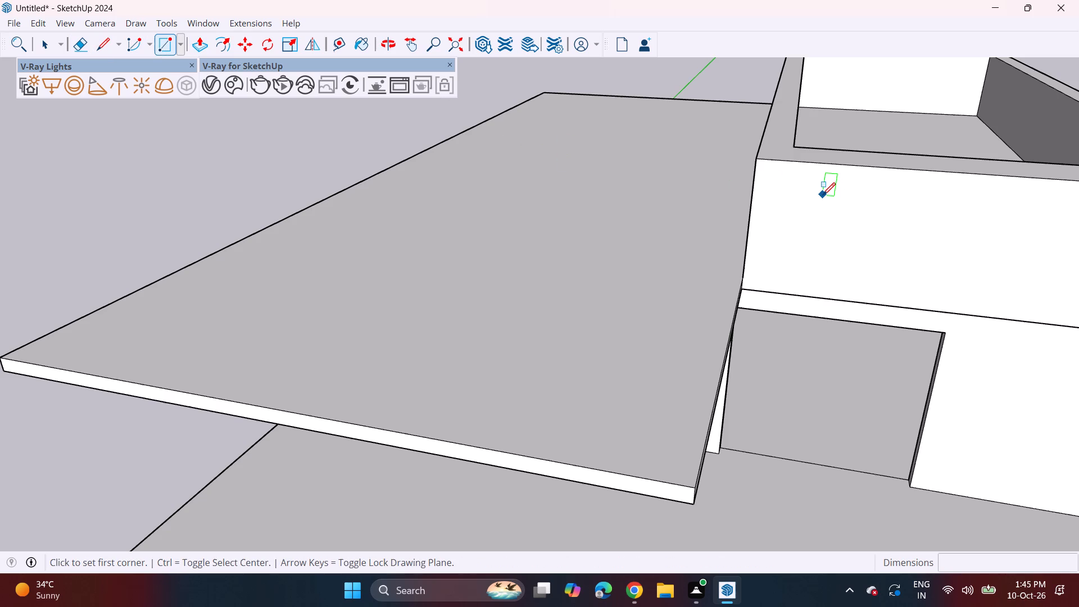
double_click(823, 195)
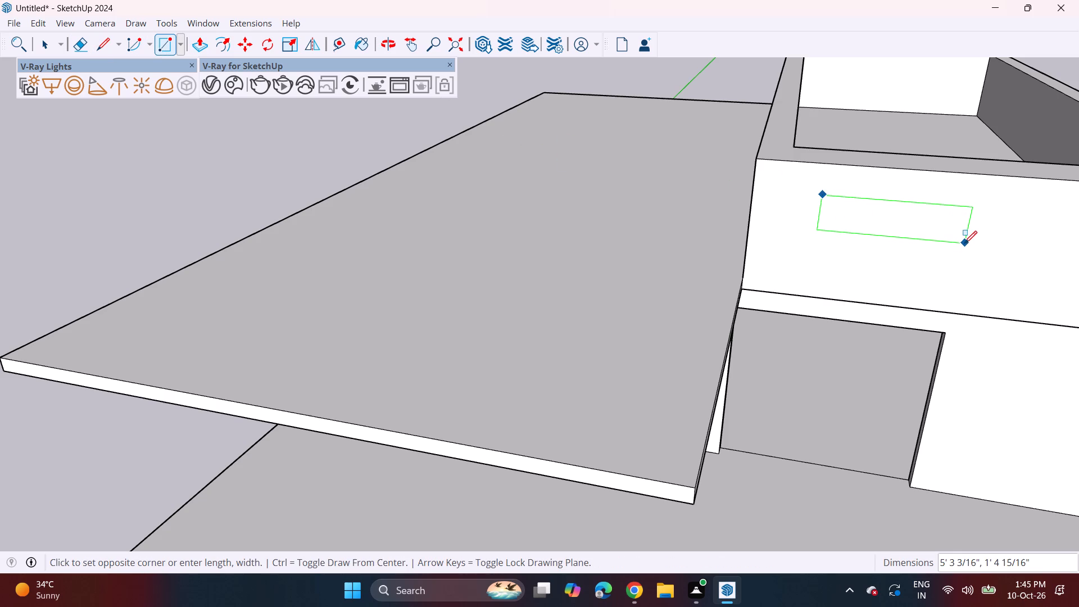
left_click(964, 243)
Push/Pull the rectangle through the front parapet wall to cut a window opening.
middle_click_drag(934, 207, 873, 303)
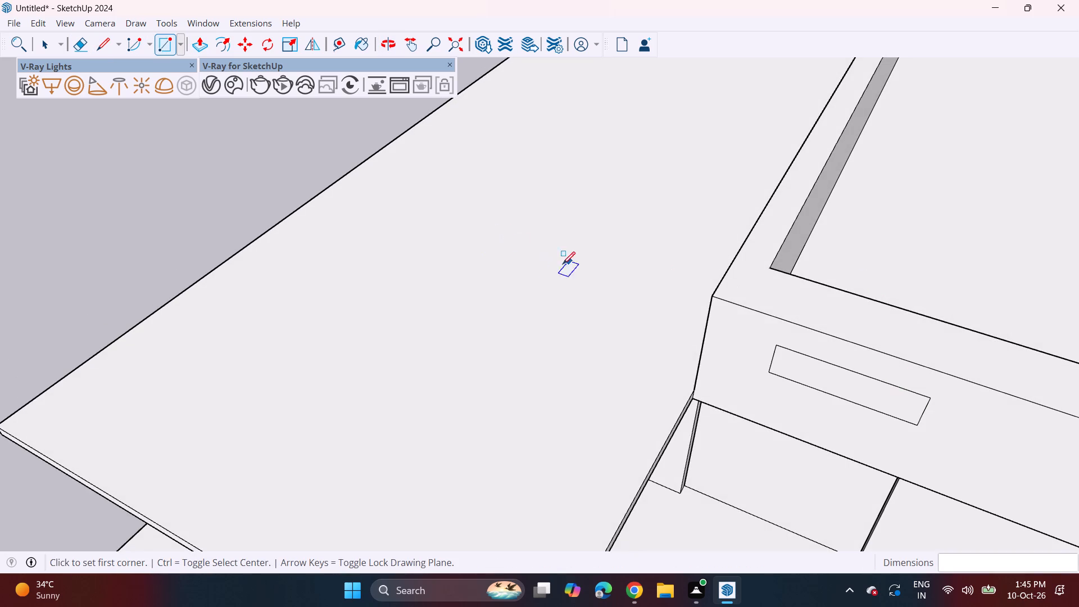
left_click(191, 43)
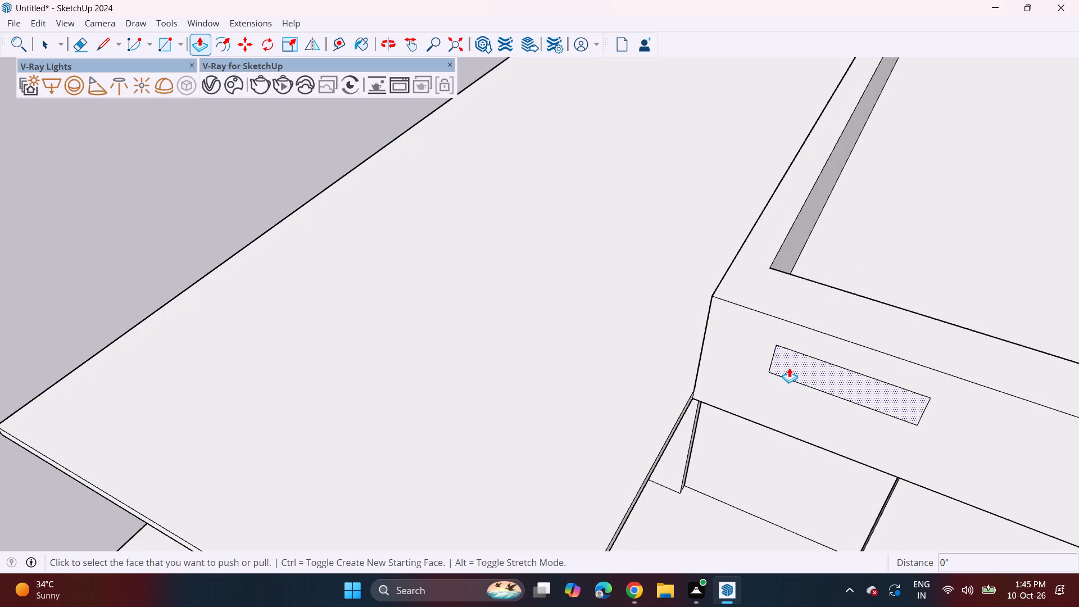
left_click(789, 368)
left_click(869, 301)
Push/Pull the parapet opening's sill face down about 3 3/8" to make the opening taller.
middle_click_drag(818, 312, 892, 166)
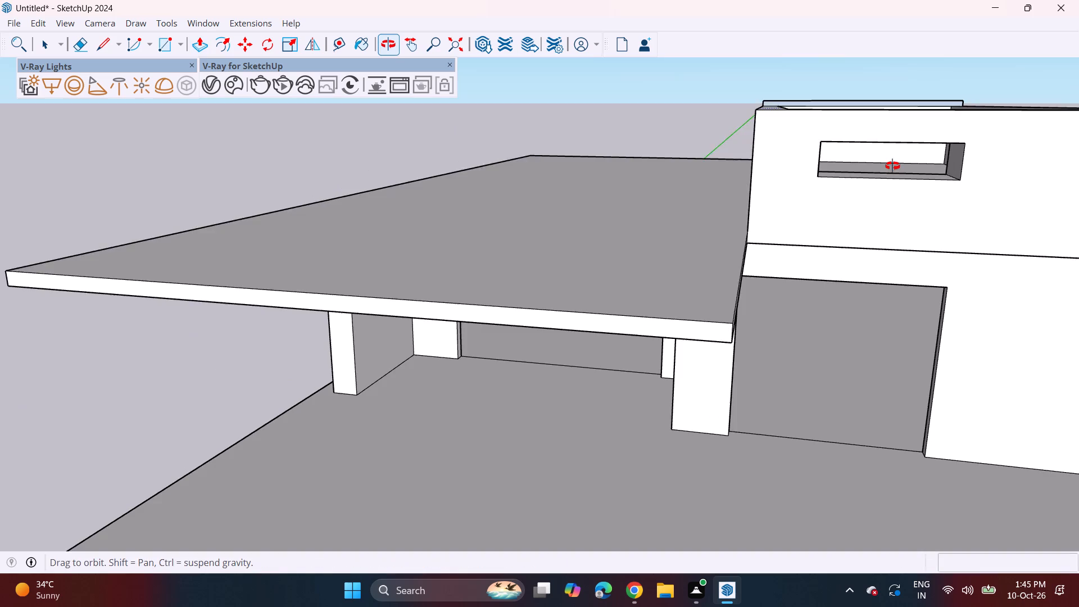
middle_click_drag(892, 166, 890, 161)
middle_click_drag(871, 166, 859, 151)
middle_click(859, 151)
middle_click_drag(859, 151, 817, 187)
scroll(520, 284, "up", 4)
left_click(513, 301)
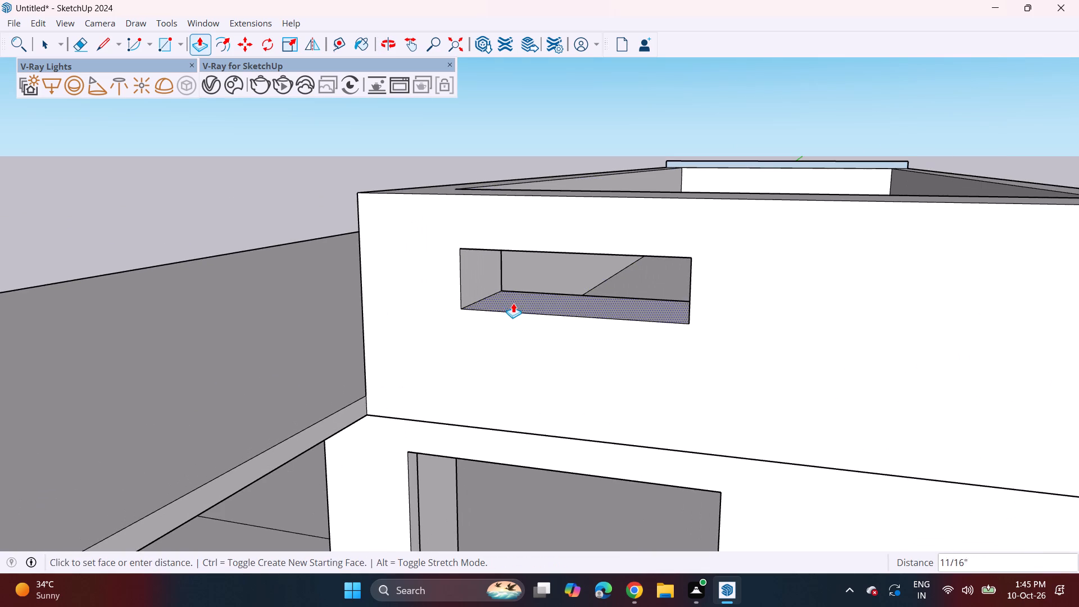
double_click(514, 312)
Push/Pull the thin slab strip at the back of the parapet forward about 50' 10 13/16" as a roof overhanging the front.
middle_click_drag(548, 298, 609, 273)
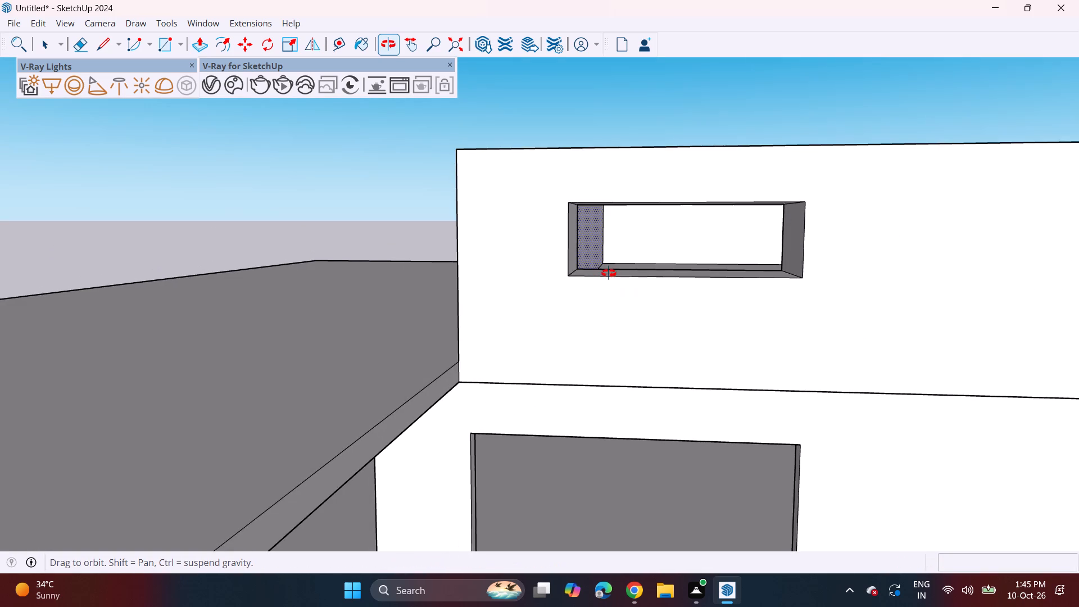
middle_click_drag(609, 273, 593, 282)
scroll(574, 287, "down", 3)
middle_click_drag(574, 287, 569, 347)
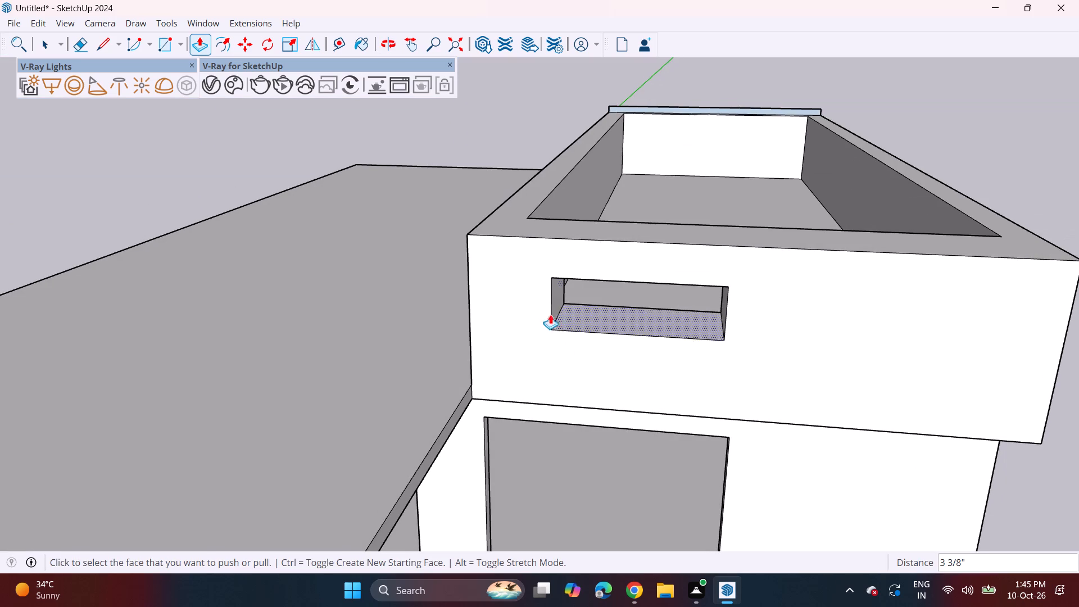
left_click(700, 109)
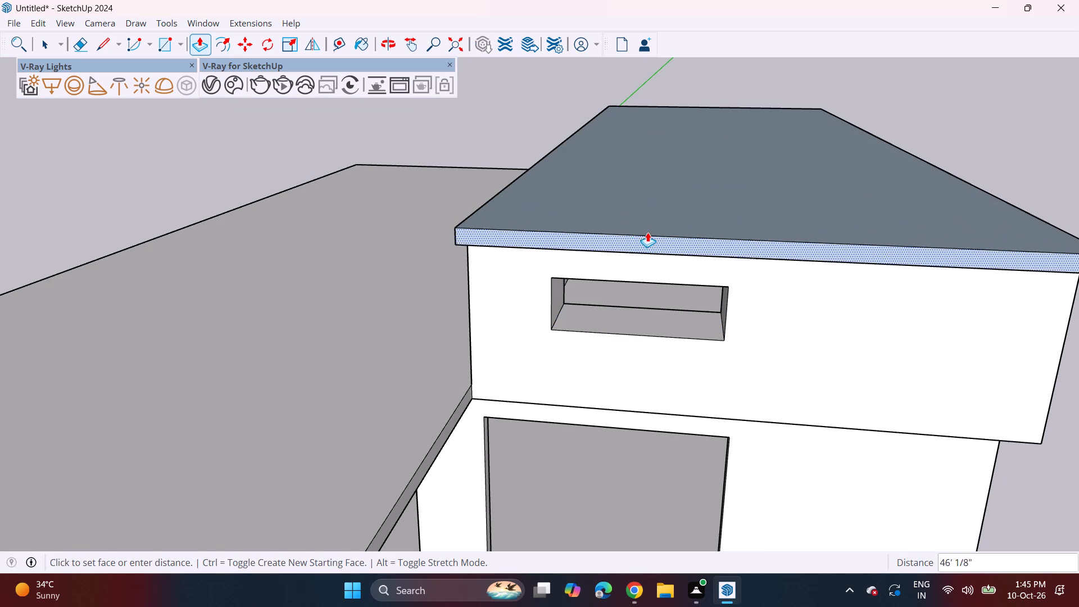
scroll(511, 310, "down", 1)
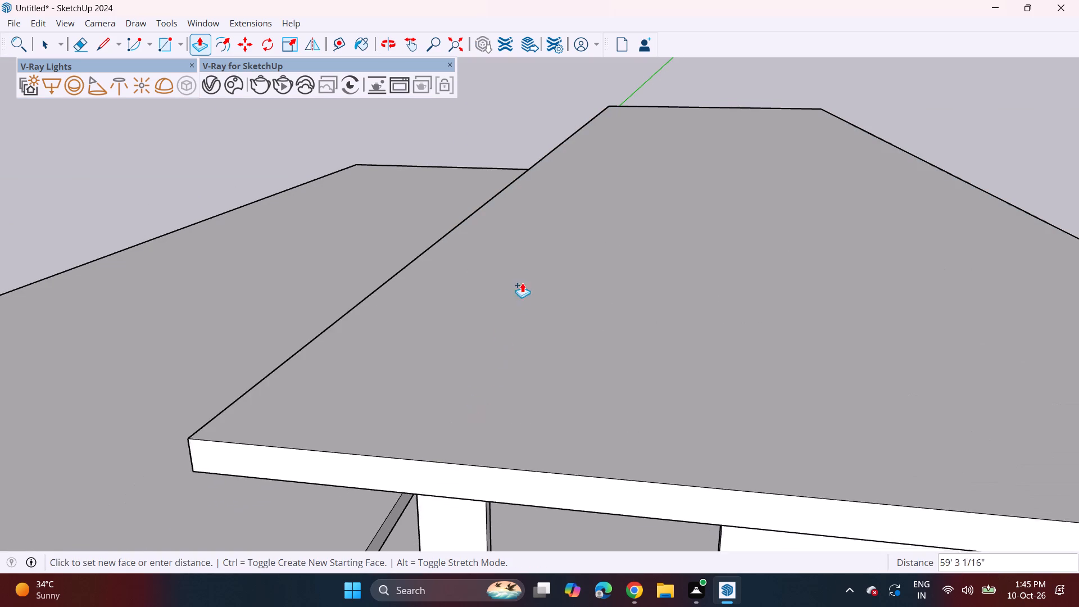
scroll(522, 283, "down", 9)
middle_click_drag(488, 248, 911, 246)
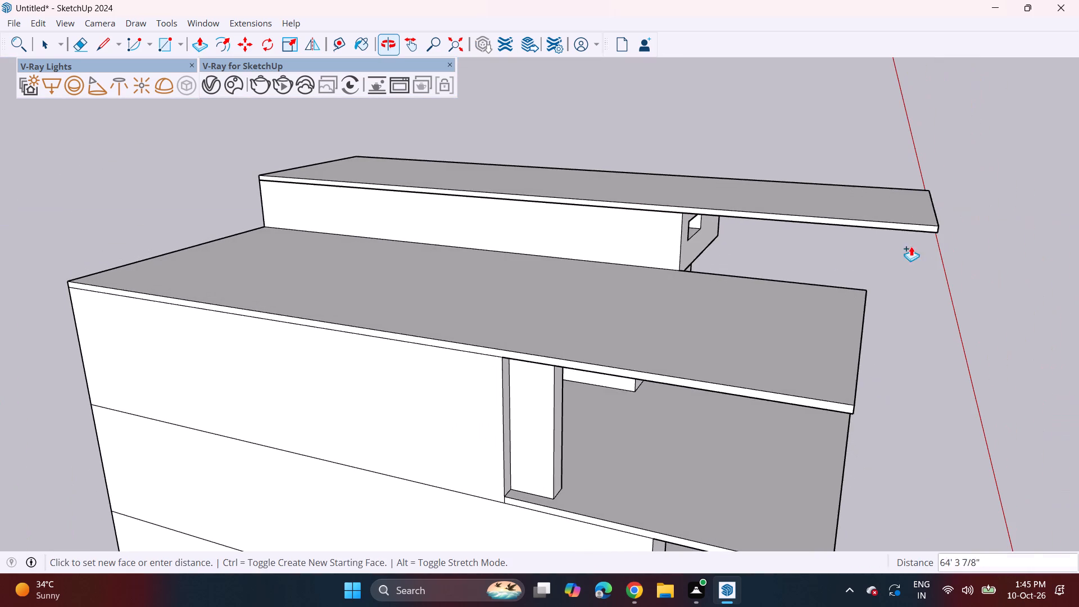
left_click(756, 283)
Push/Pull the top roof slab's side edge outward over the lower roof by about 3' 6 1/16".
middle_click_drag(791, 266, 469, 310)
scroll(473, 309, "up", 1)
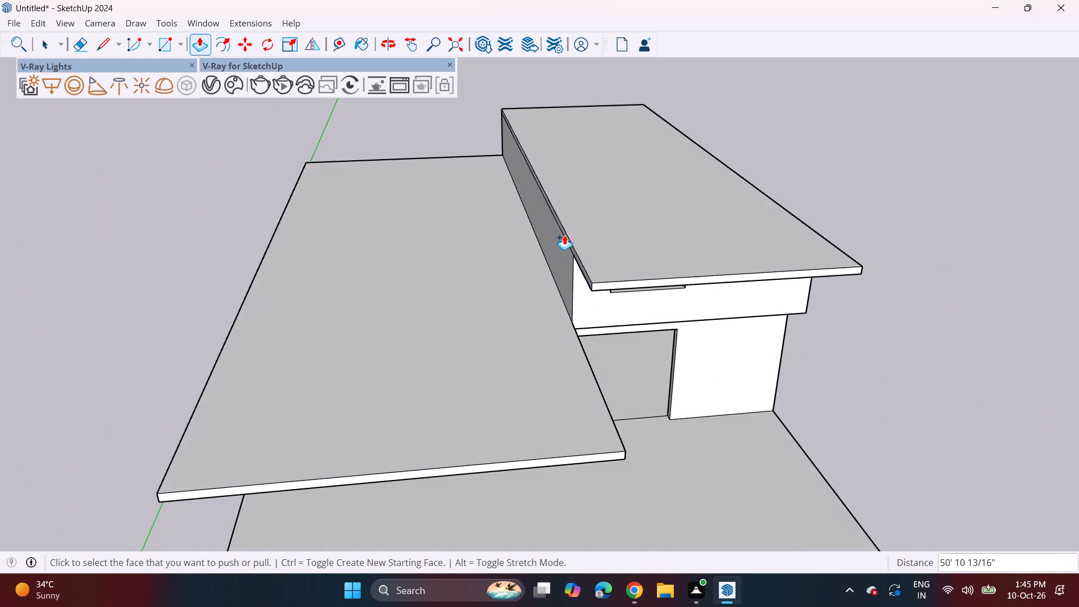
left_click(564, 235)
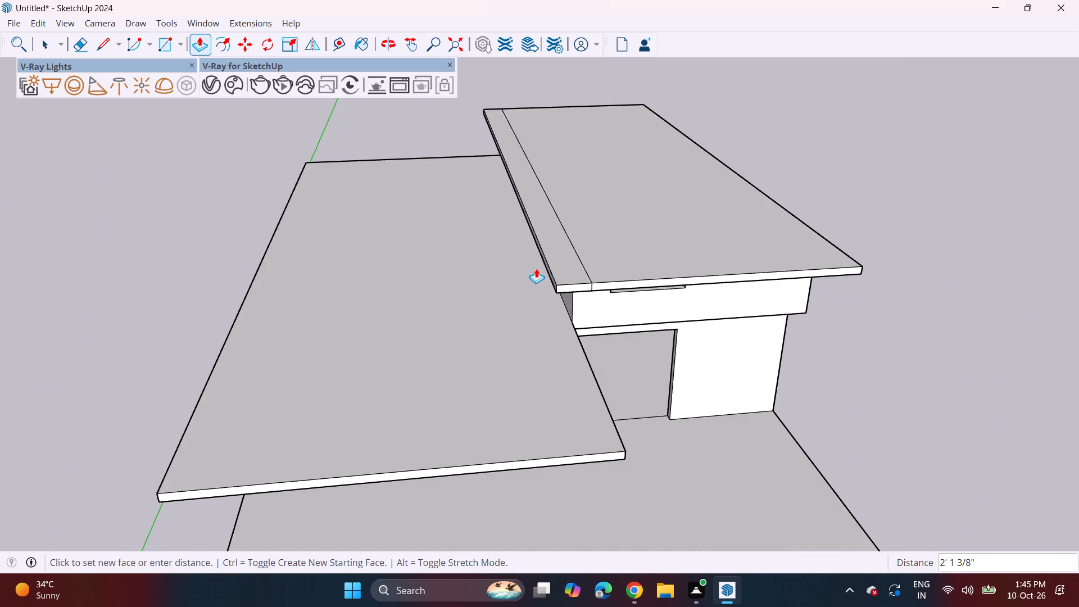
double_click(517, 288)
Draw a 6" vertical line across the top roof slab's opposite side edge, at the front corner of the parapet wall.
middle_click_drag(742, 295, 691, 272)
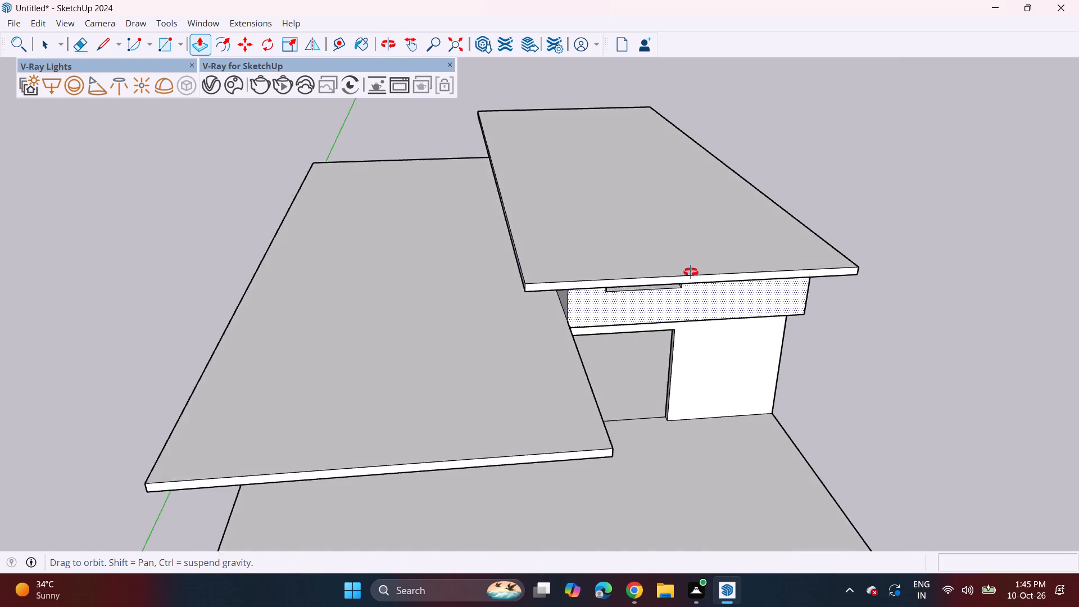
middle_click_drag(691, 272, 309, 230)
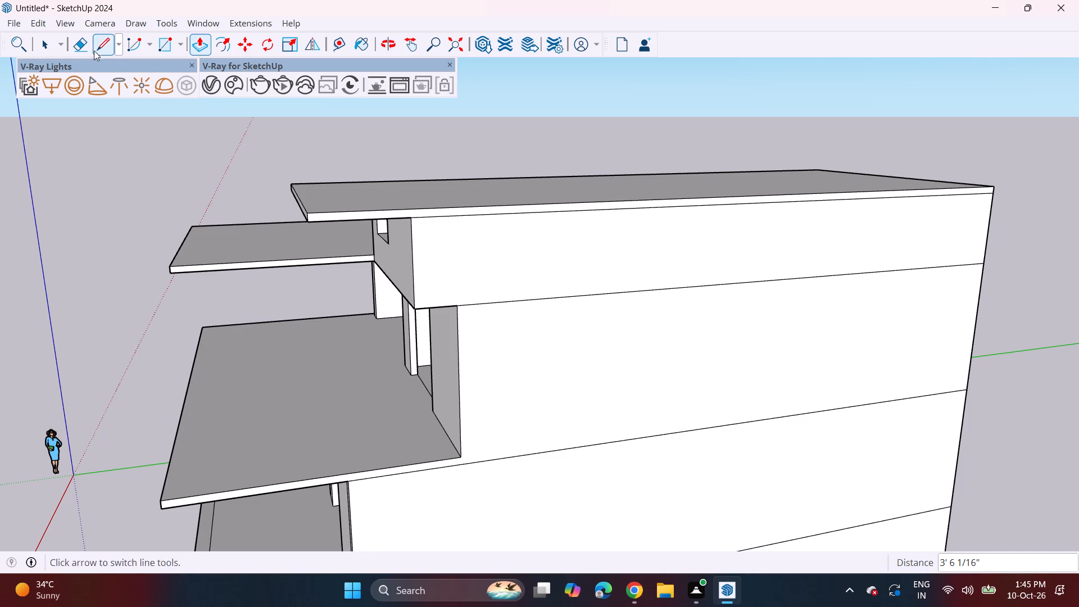
left_click(90, 49)
left_click(111, 44)
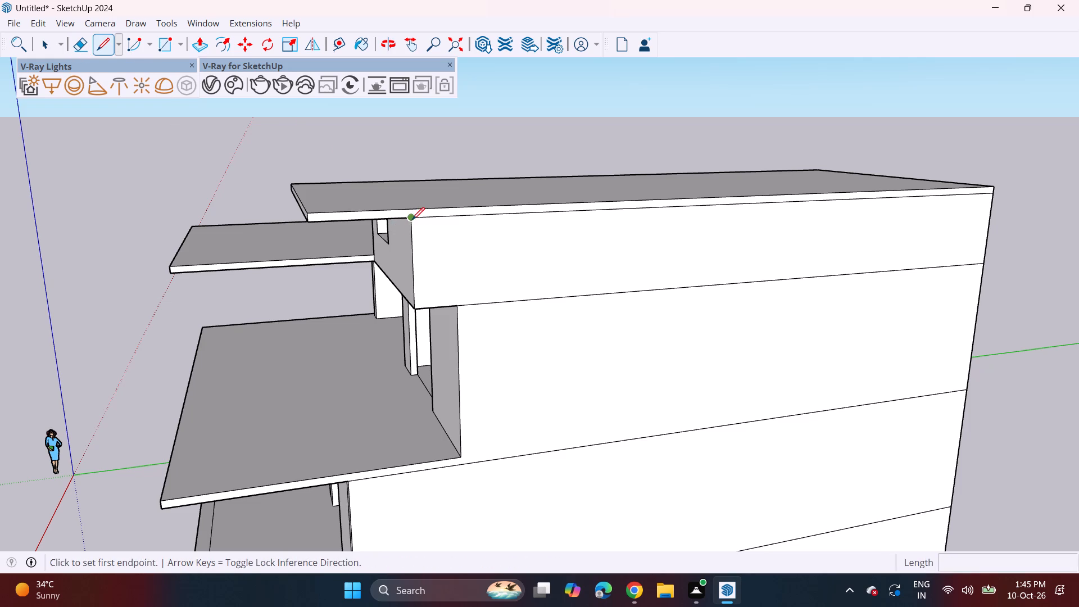
left_click(412, 220)
left_click_drag(407, 209, 421, 210)
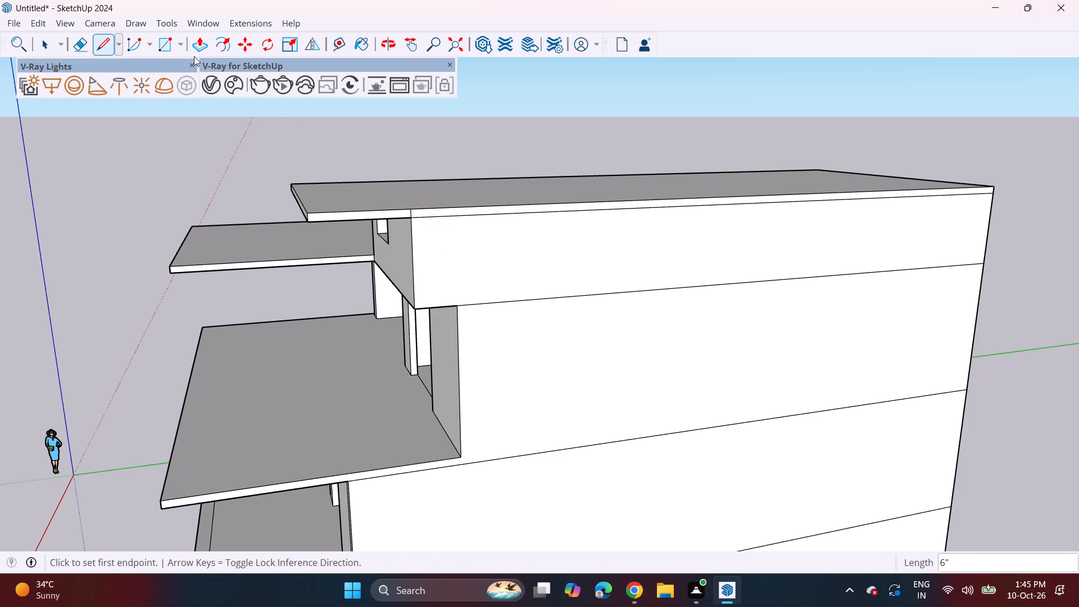
Push/Pull the narrow side face of the top roof slab's front overhang inward by about 1' 1 5/16".
left_click(198, 49)
middle_click_drag(266, 223, 418, 270)
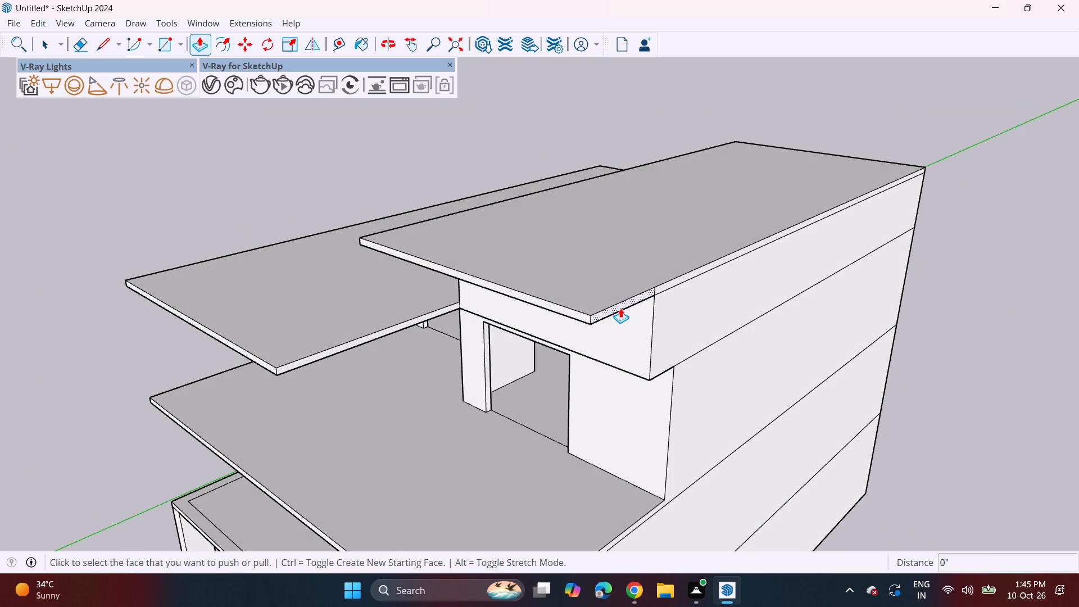
left_click(620, 308)
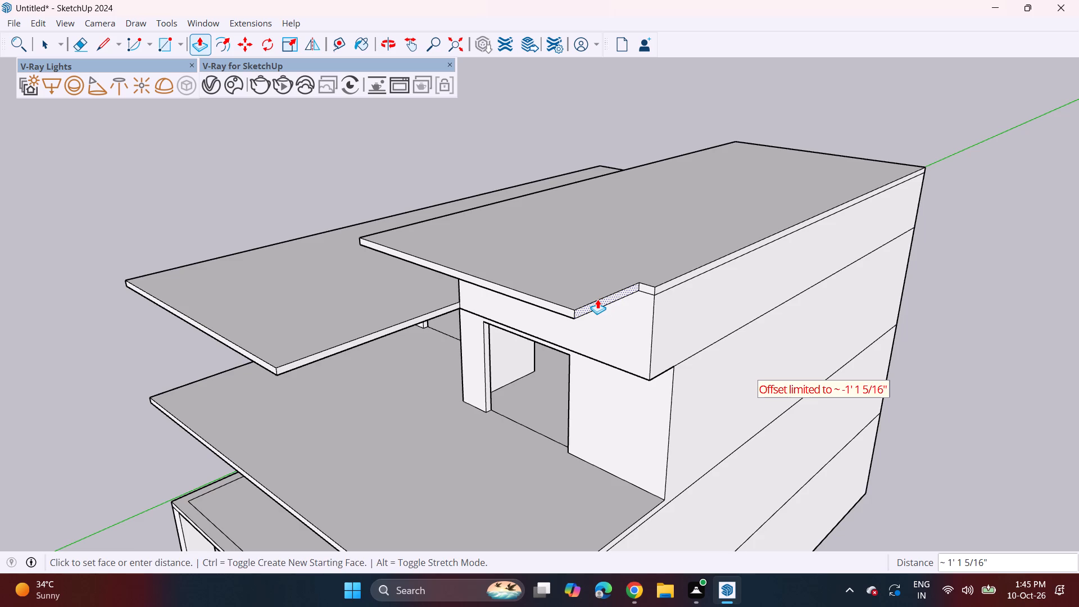
left_click(597, 299)
Draw lines from the upper-floor opening's top corner up the wall, about 2' 7 7/16" across the parapet's underside, and up the parapet face.
middle_click_drag(614, 306, 778, 237)
scroll(692, 265, "down", 1)
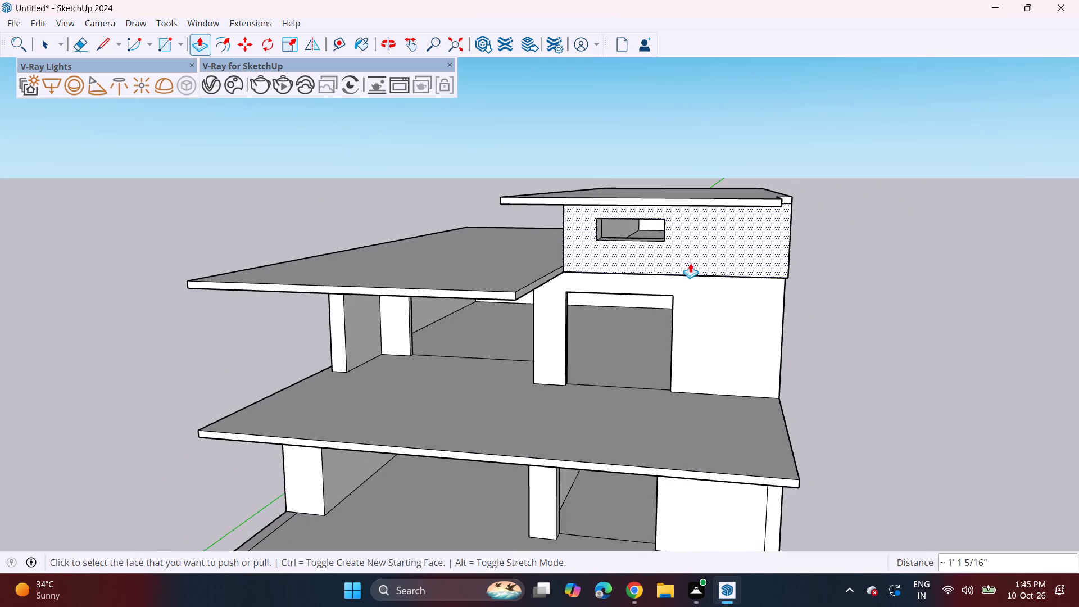
middle_click_drag(690, 263, 731, 234)
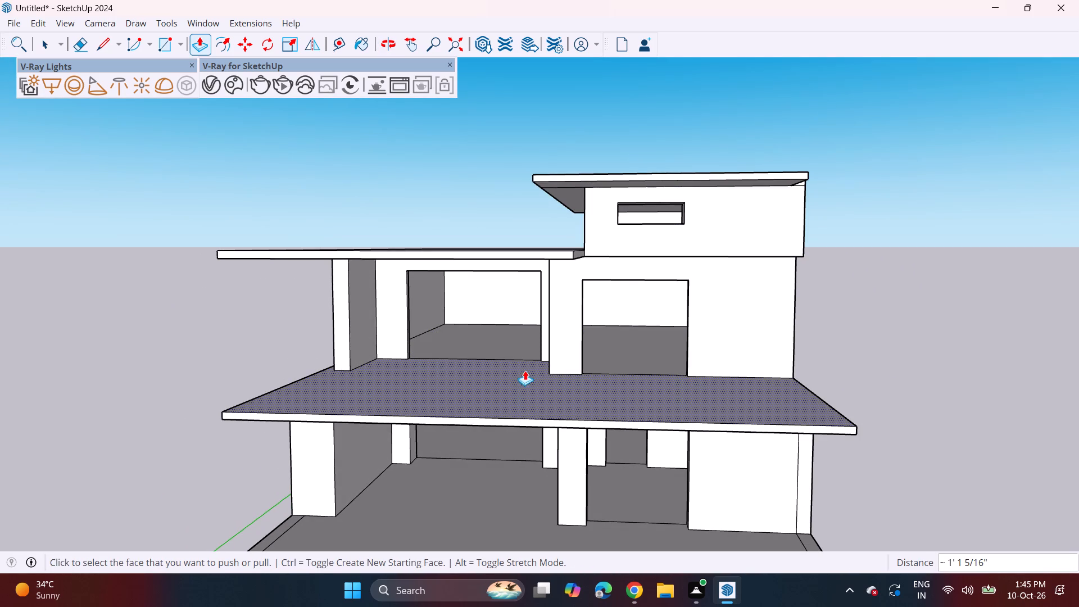
left_click_drag(101, 42, 104, 52)
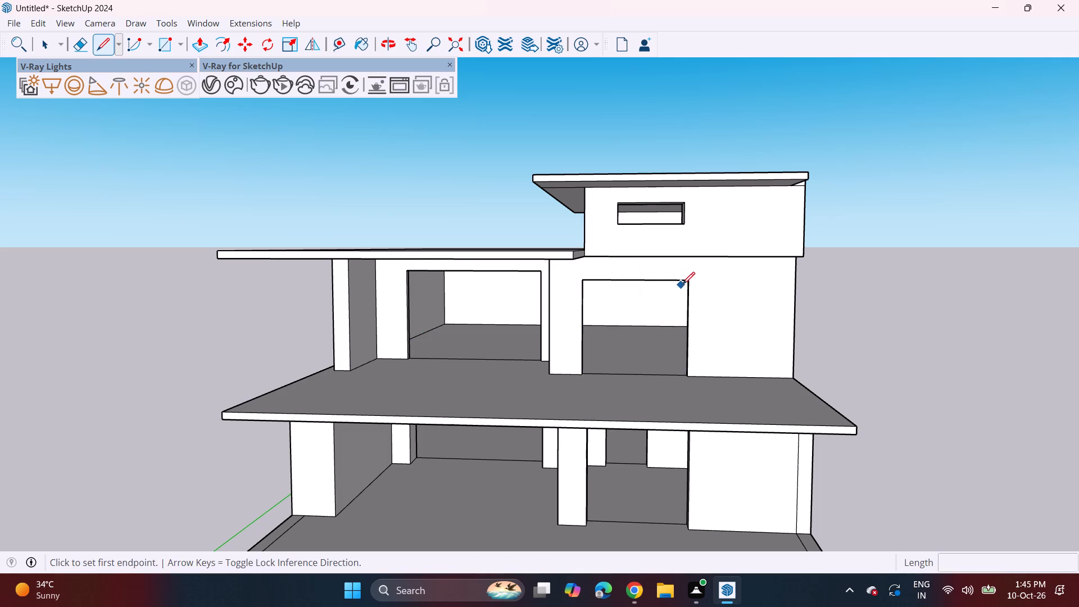
left_click(692, 280)
middle_click_drag(687, 271, 681, 207)
left_click(683, 230)
left_click(684, 227)
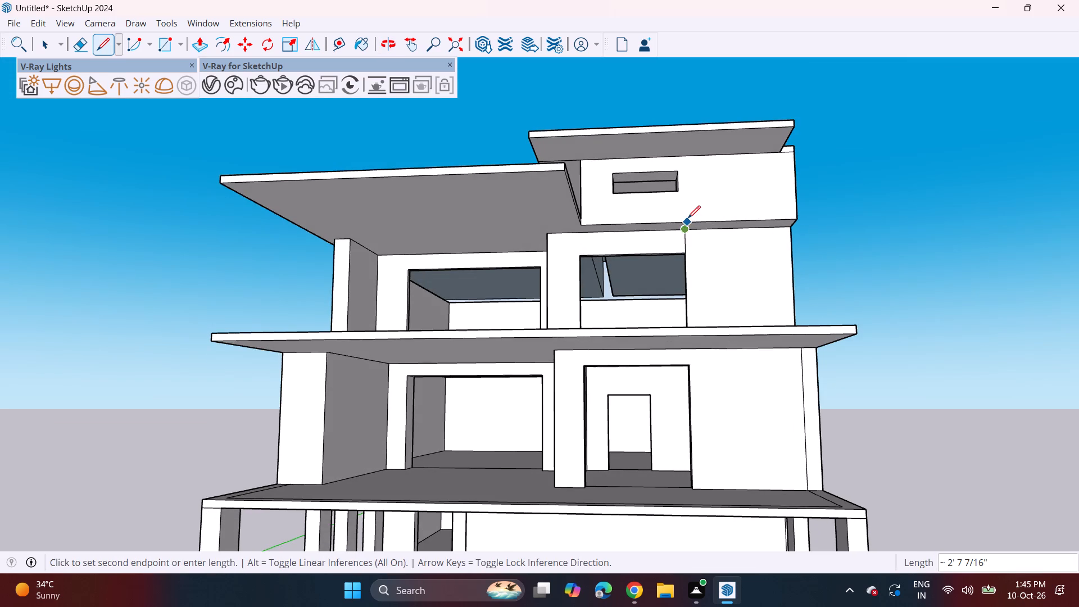
left_click(688, 218)
middle_click_drag(679, 227, 679, 273)
left_click(691, 242)
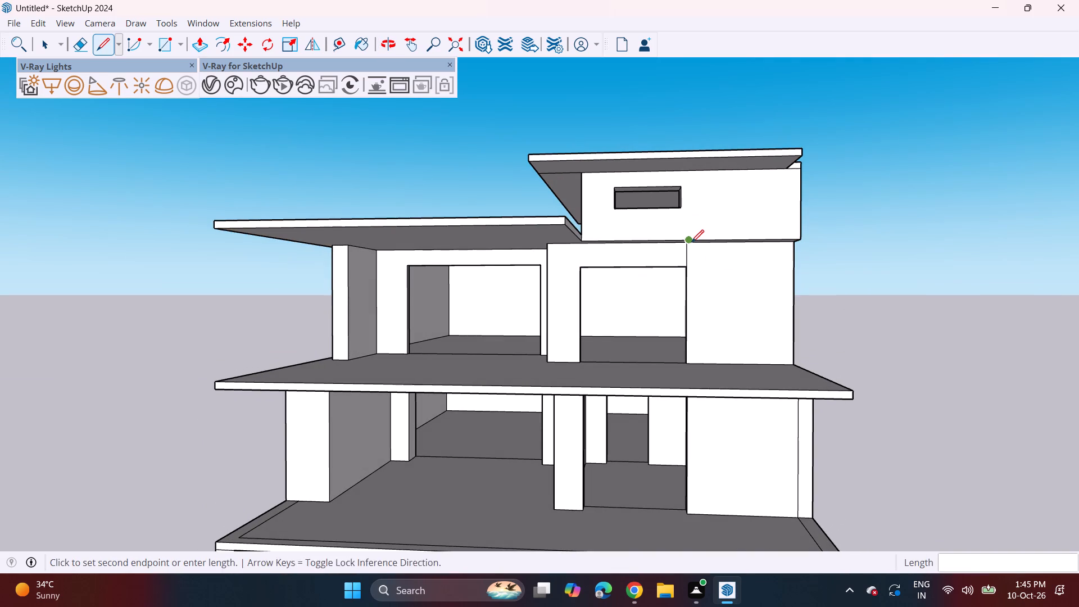
left_click(692, 173)
Push/Pull the parapet opening's side jamb outward by 6 9/16", widening the opening toward the new vertical line.
middle_click_drag(674, 234, 704, 295)
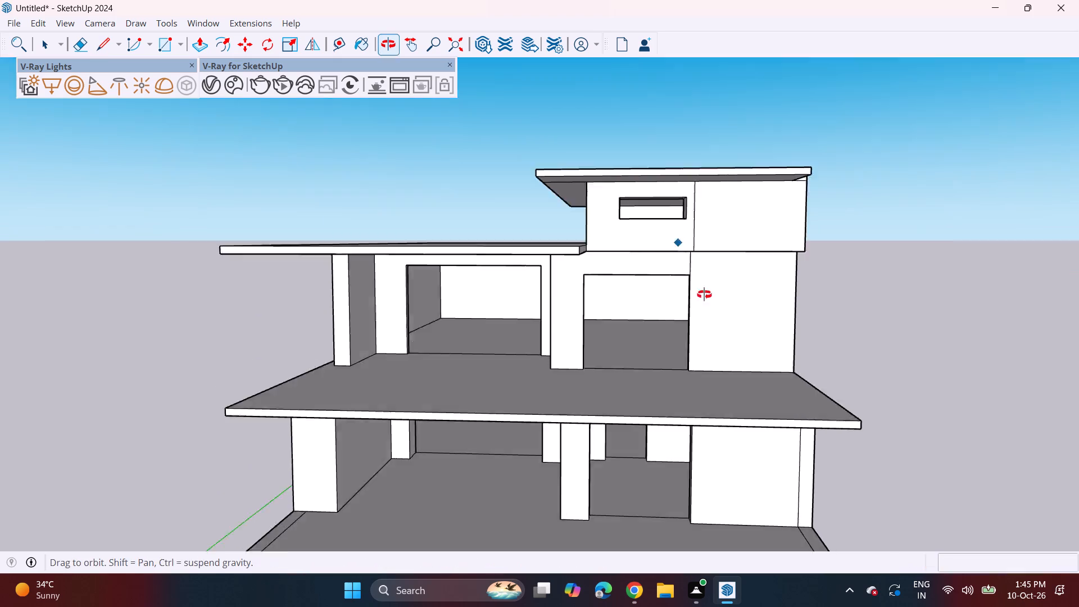
middle_click_drag(704, 295, 739, 323)
scroll(704, 248, "up", 3)
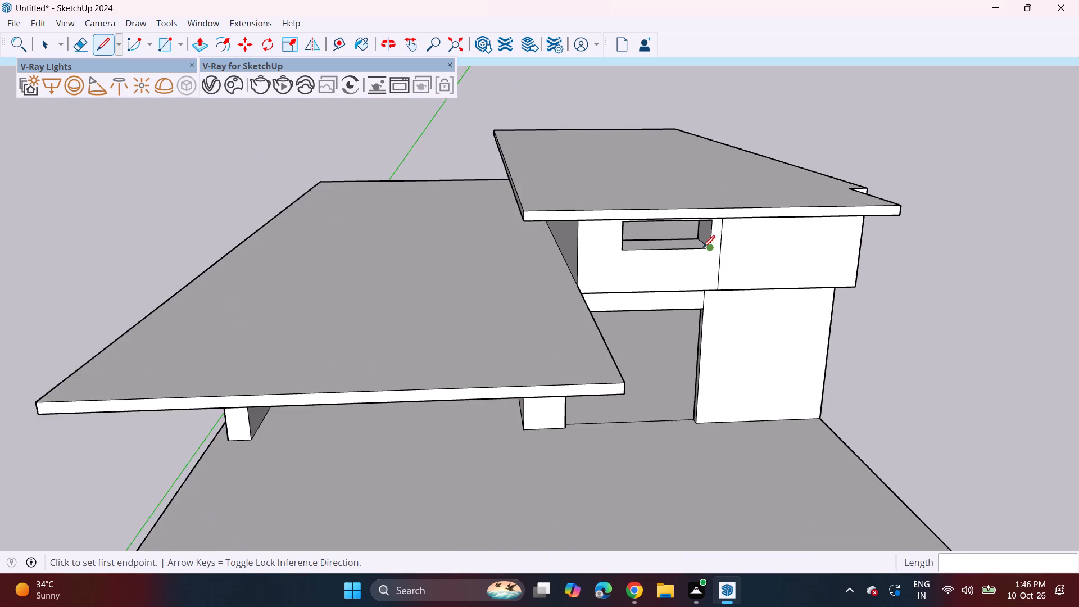
scroll(702, 248, "up", 4)
left_click(202, 49)
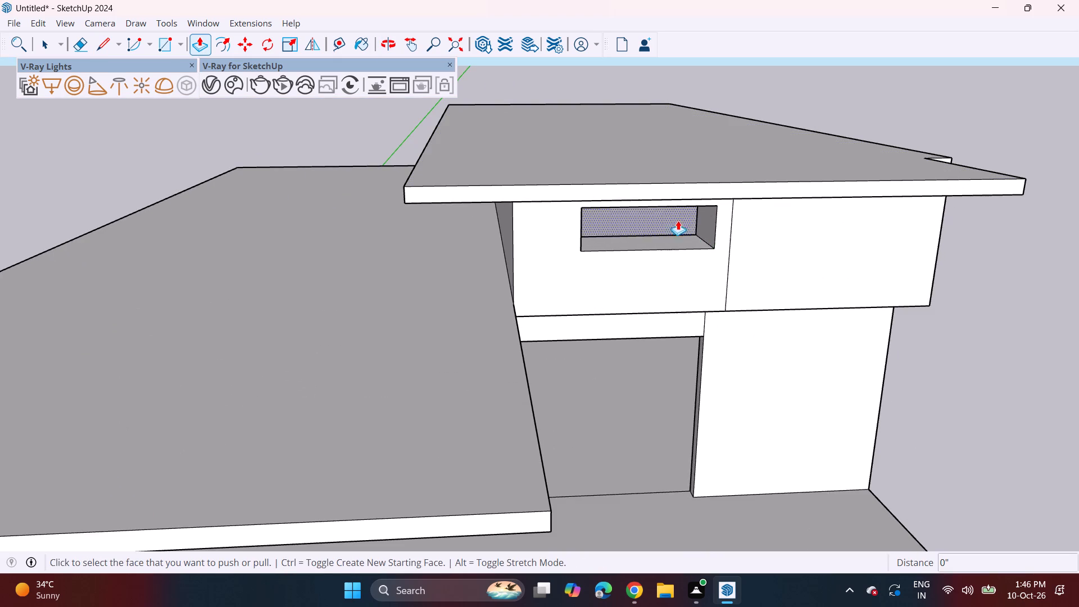
left_click(701, 224)
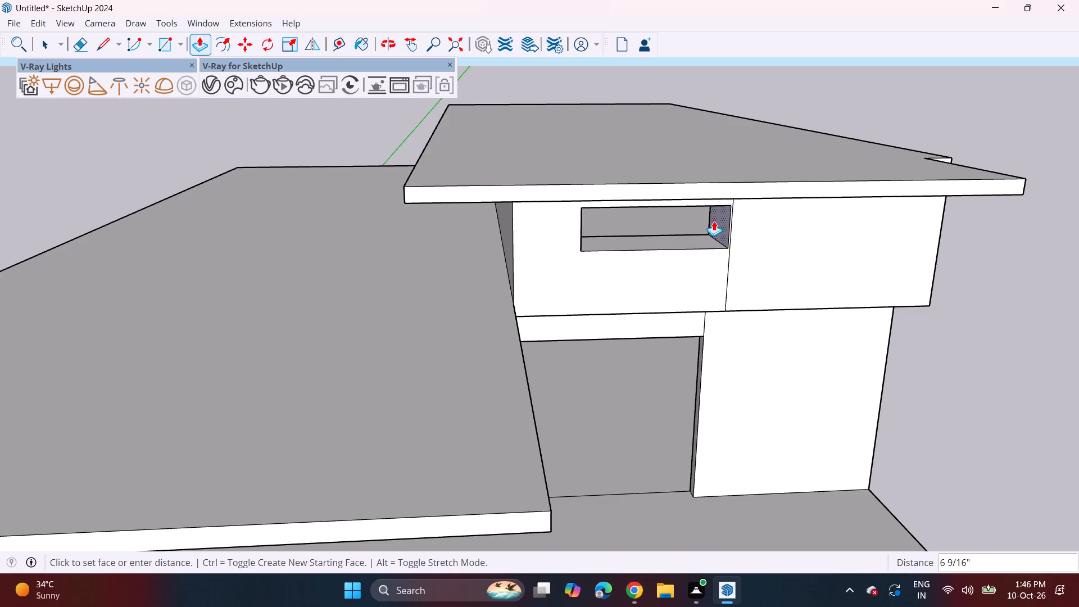
left_click(714, 221)
Push/Pull the wall panel beside the upper-floor opening forward about 2' 7 7/16", flush with the parapet face above.
middle_click_drag(764, 247, 652, 194)
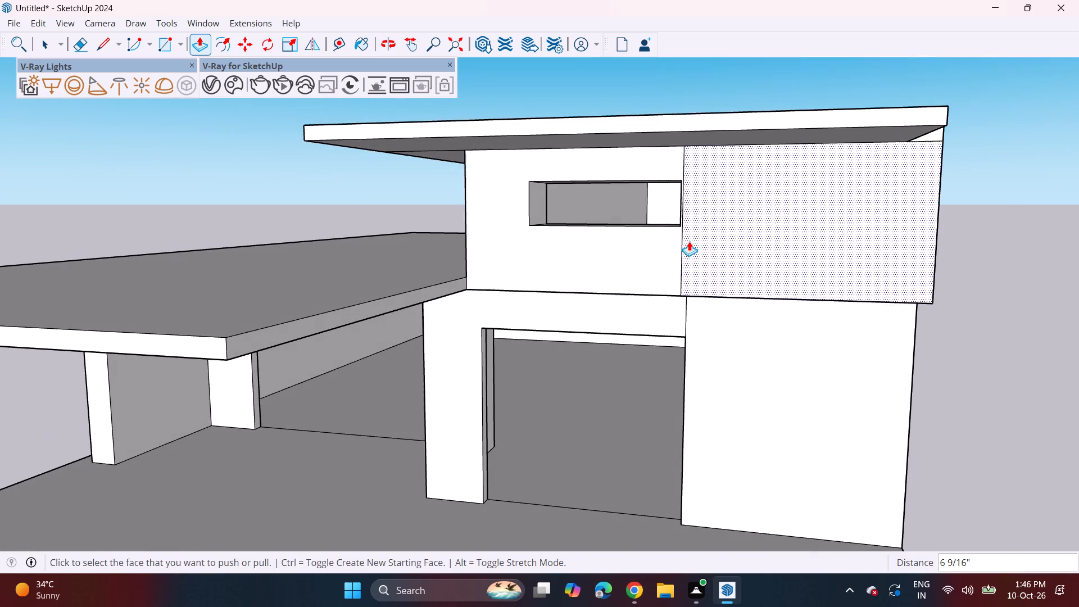
middle_click_drag(693, 233, 711, 148)
scroll(701, 210, "down", 2)
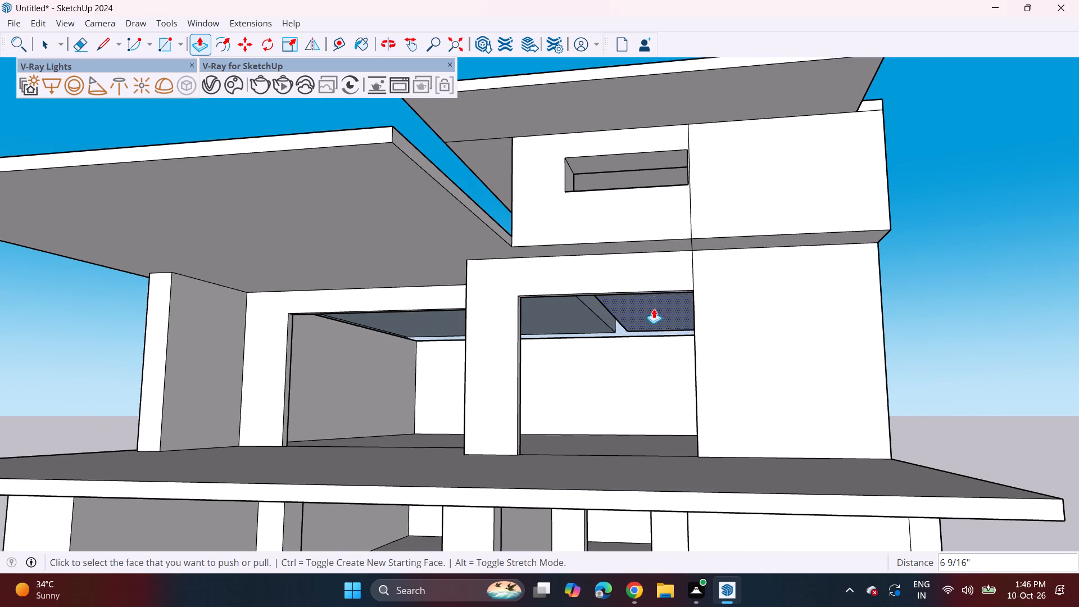
middle_click_drag(723, 246, 725, 262)
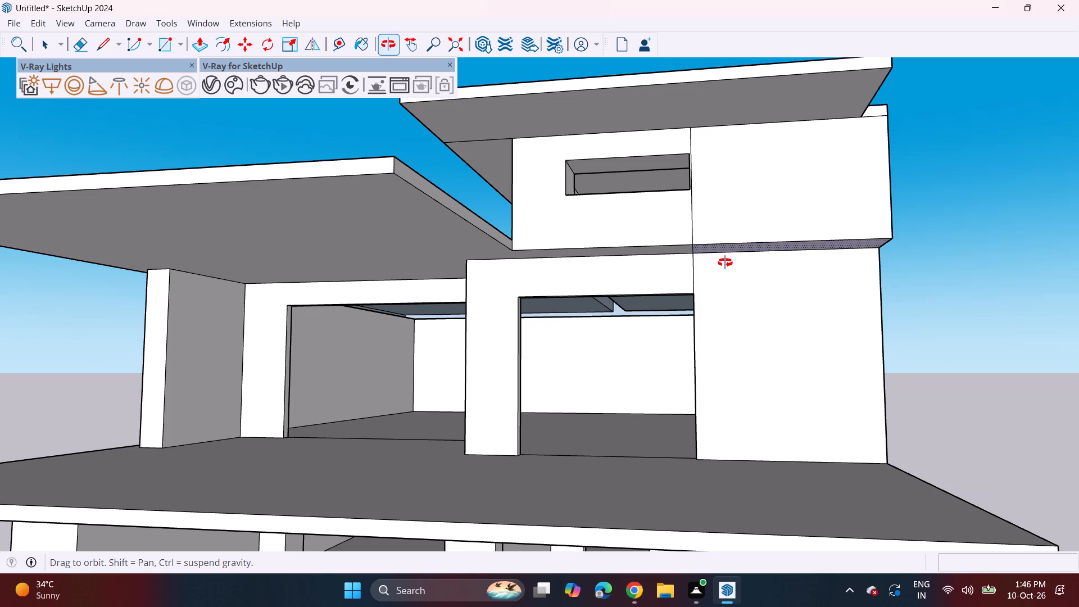
middle_click_drag(725, 262, 760, 272)
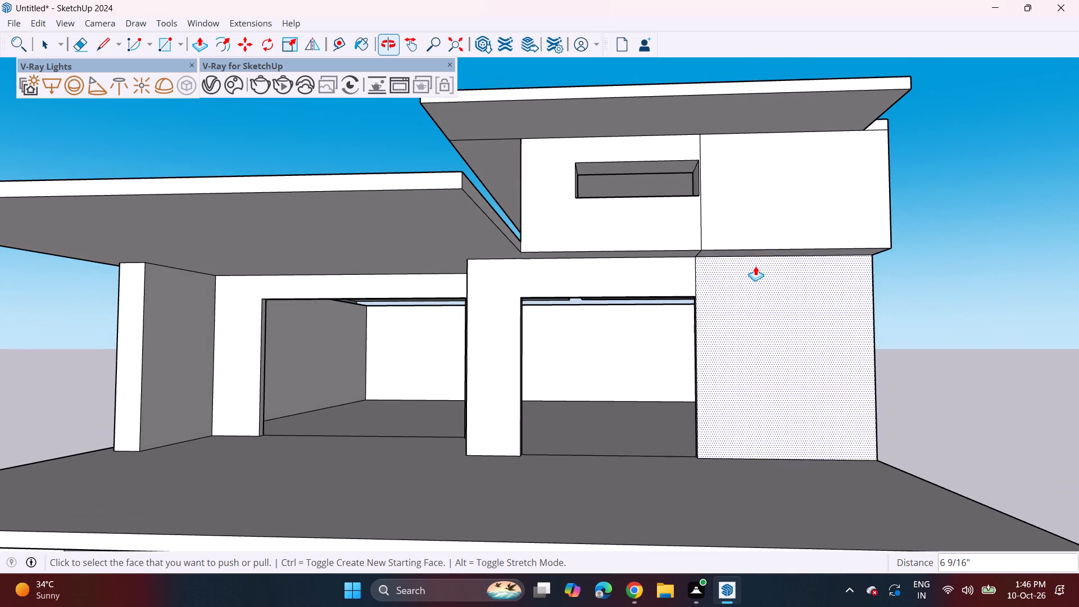
left_click(761, 241)
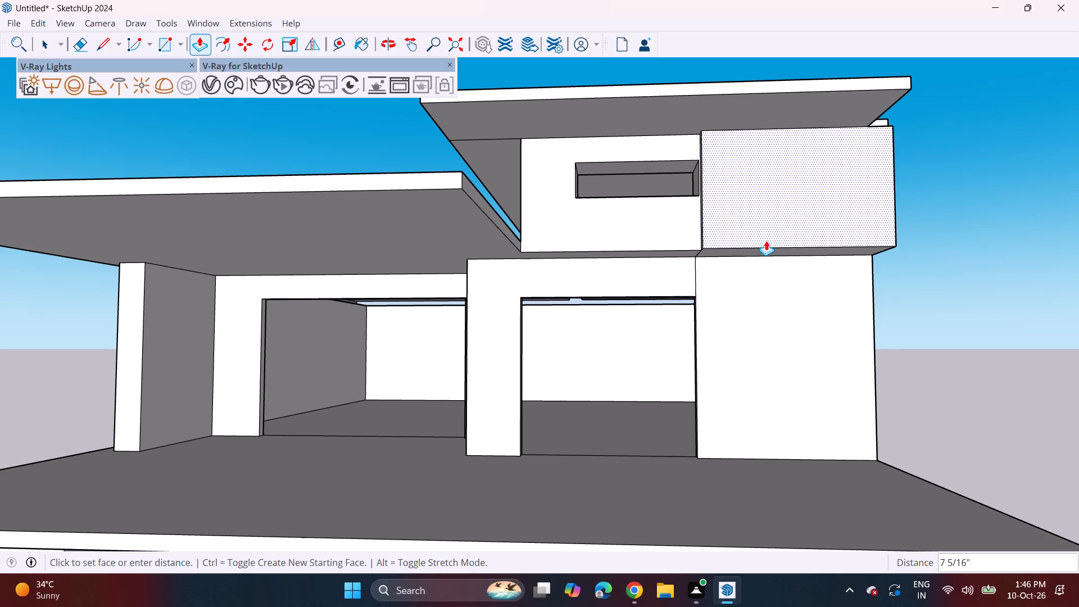
left_click(698, 249)
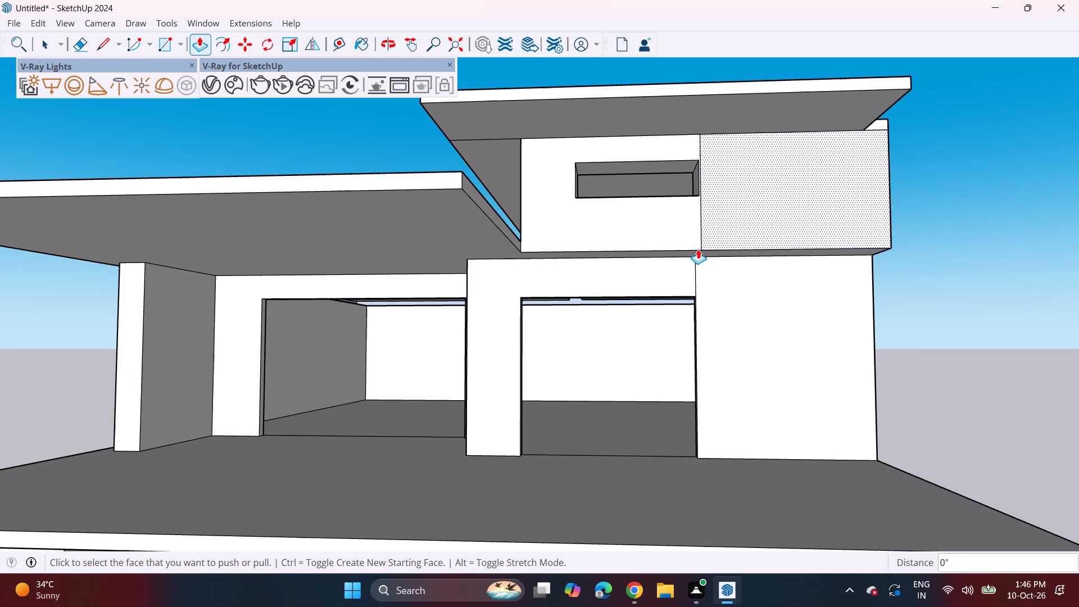
left_click(742, 393)
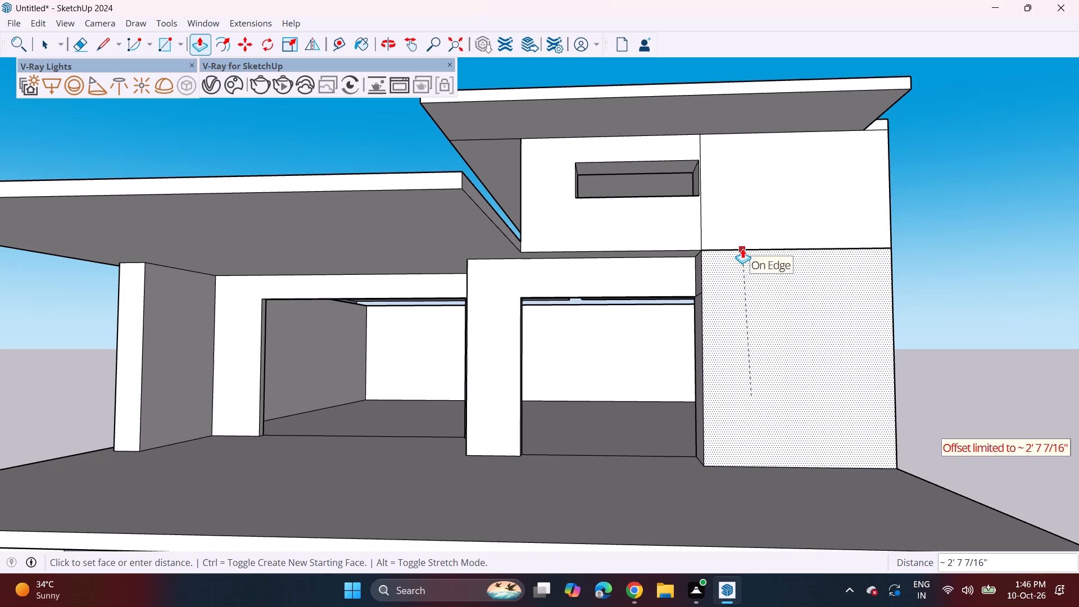
left_click(742, 248)
Erase the horizontal line between the pulled-out wall panel and the parapet face to merge them.
middle_click_drag(781, 278, 754, 287)
scroll(755, 286, "down", 2)
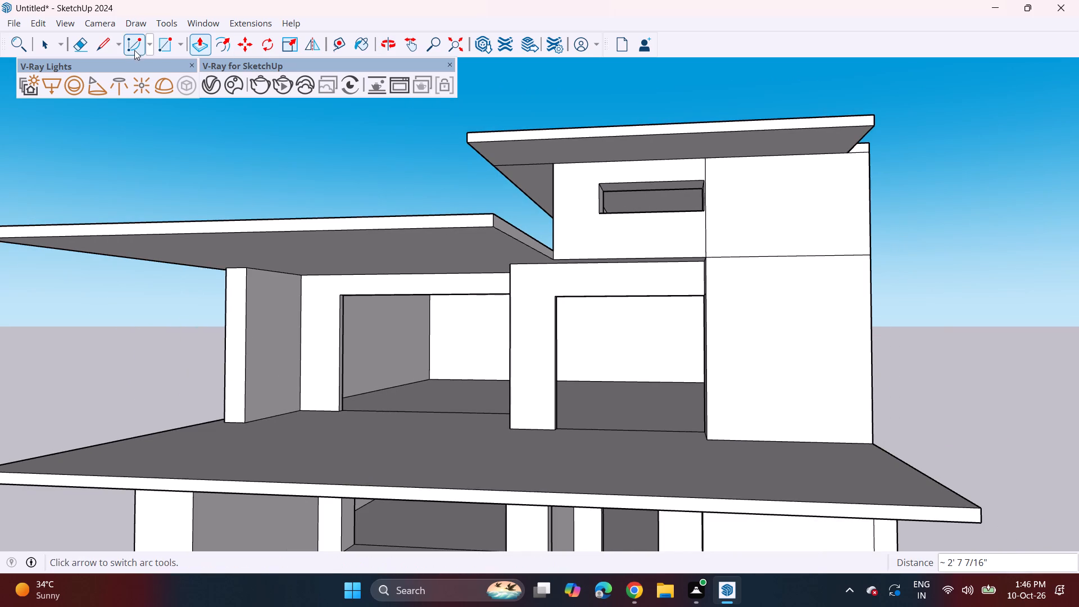
left_click(78, 43)
left_click_drag(756, 270, 758, 276)
left_click(767, 257)
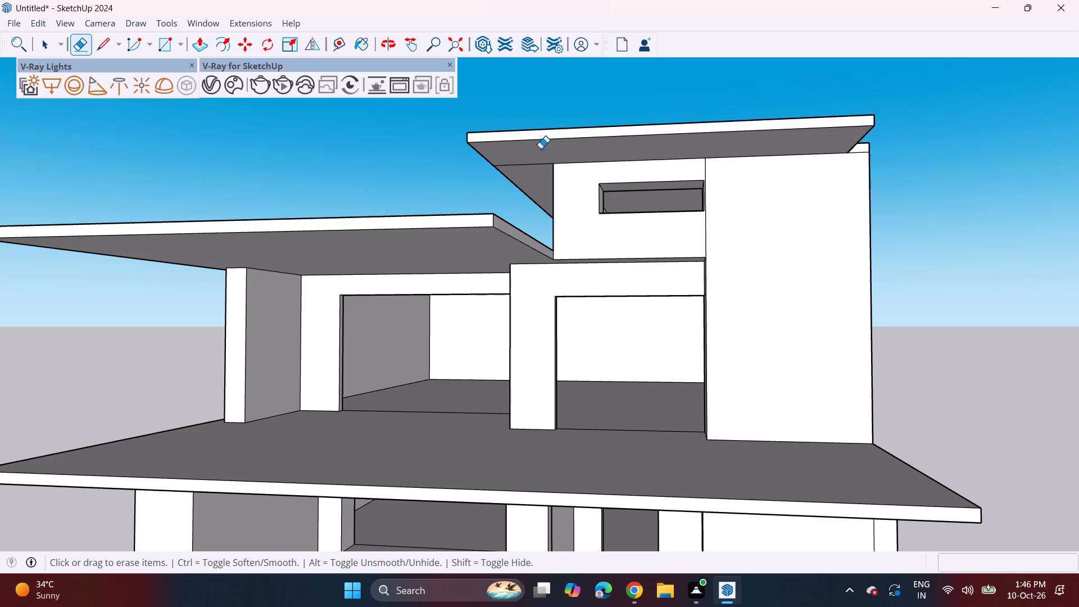
Draw a tall rectangle about 2' 9 1/16" by 14' 5 11/16" on the merged wall panel, reaching down to the floor slab.
middle_click_drag(586, 286, 686, 272)
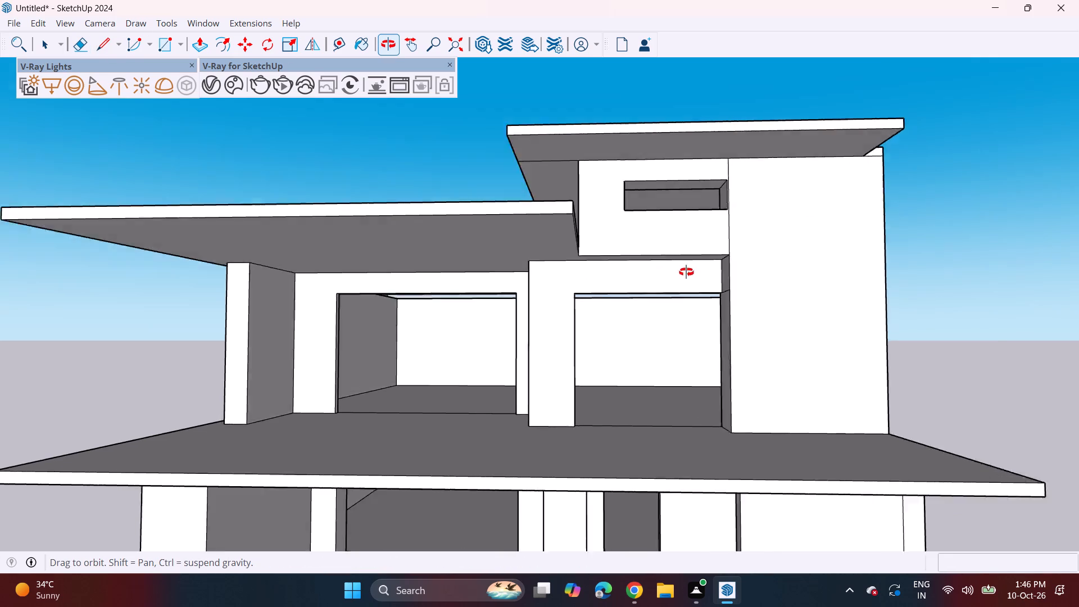
middle_click_drag(686, 272, 604, 273)
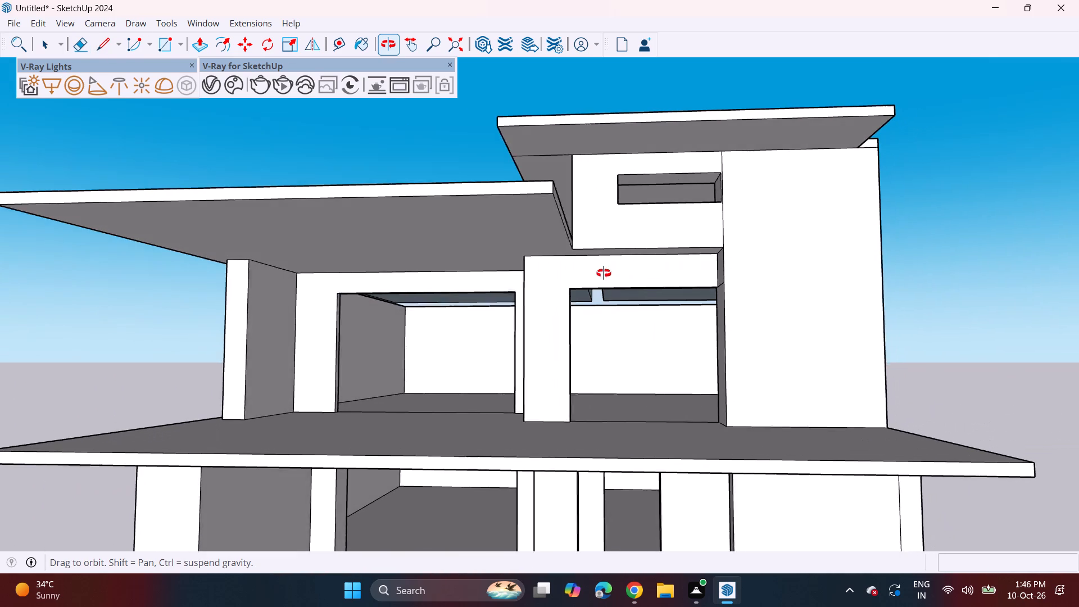
middle_click_drag(604, 273, 603, 273)
left_click_drag(157, 48, 162, 49)
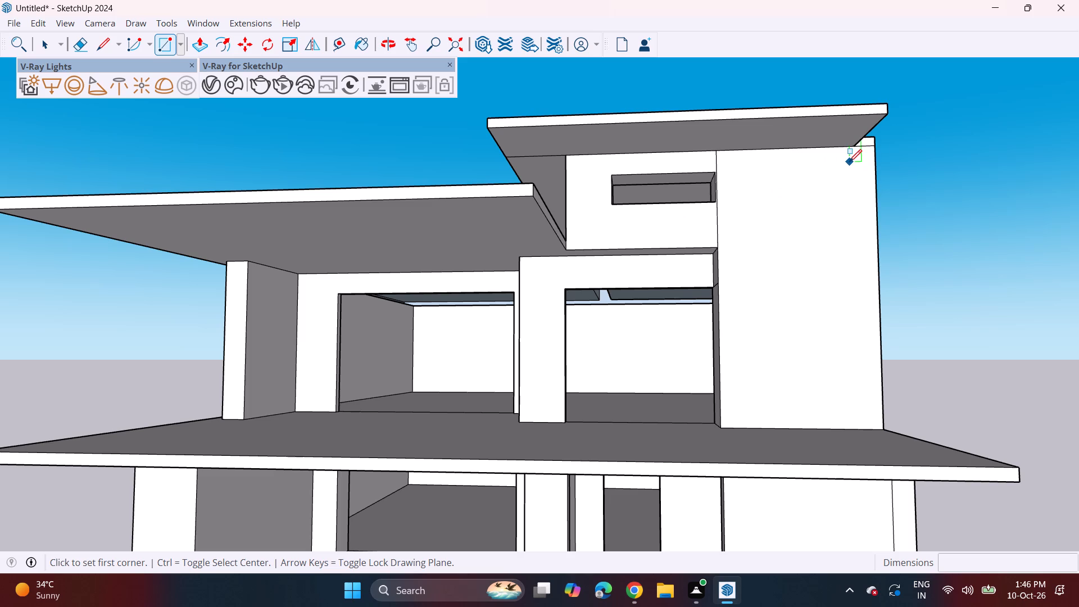
left_click(834, 166)
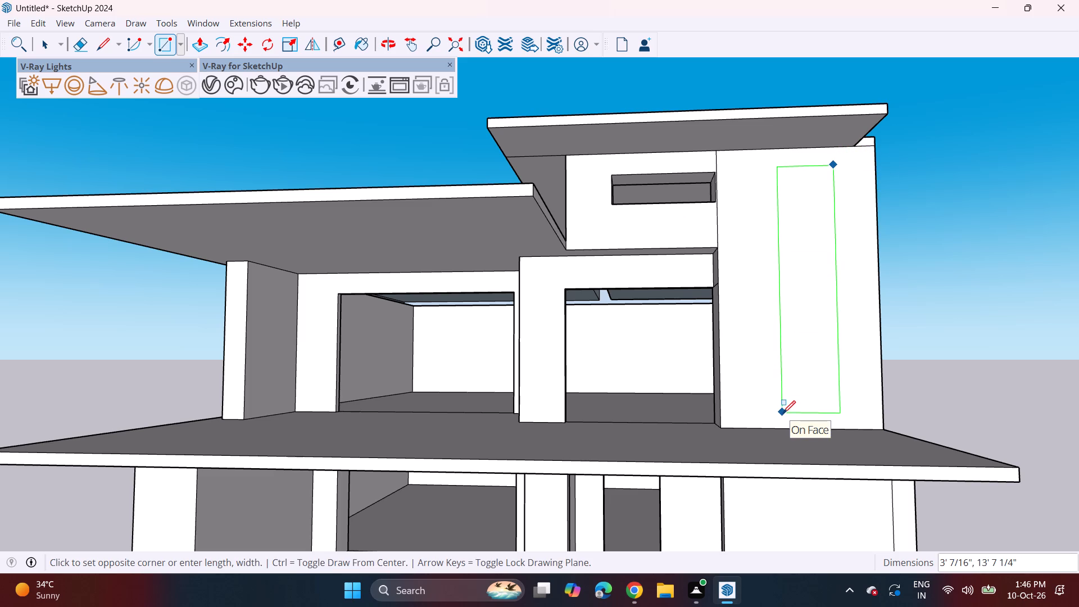
left_click(788, 427)
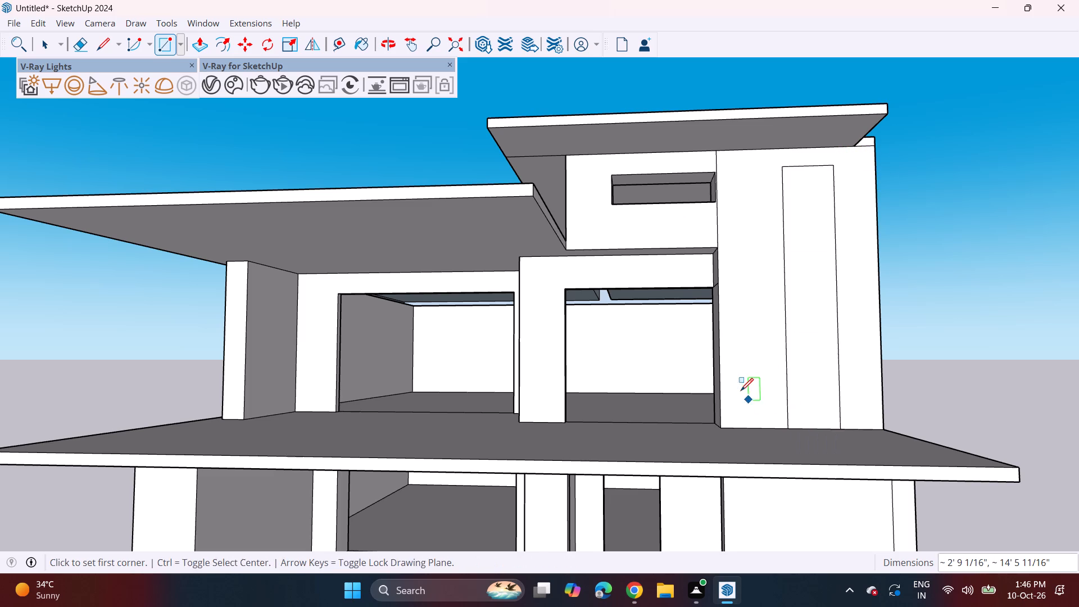
Push/Pull the tall rectangle inward about 6' 3/16" to cut a recess in the wall panel.
middle_click_drag(743, 395, 765, 432)
left_click_drag(196, 47, 201, 47)
middle_click_drag(926, 415, 940, 442)
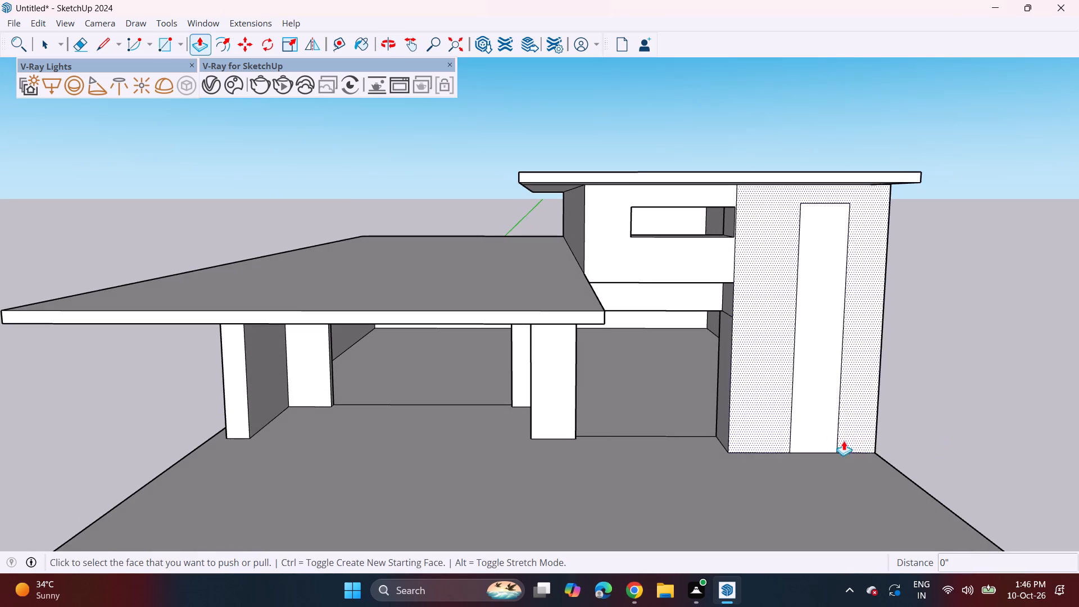
left_click(835, 438)
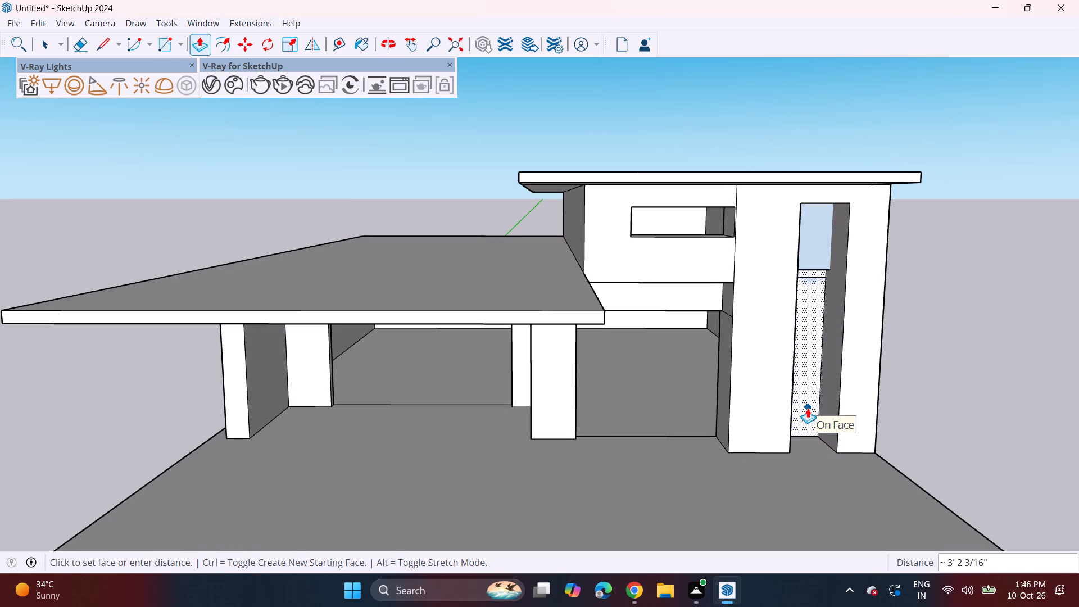
left_click(804, 407)
Push/Pull the lower back face inside the tall recess inward by about 2' 10".
middle_click_drag(826, 415, 801, 390)
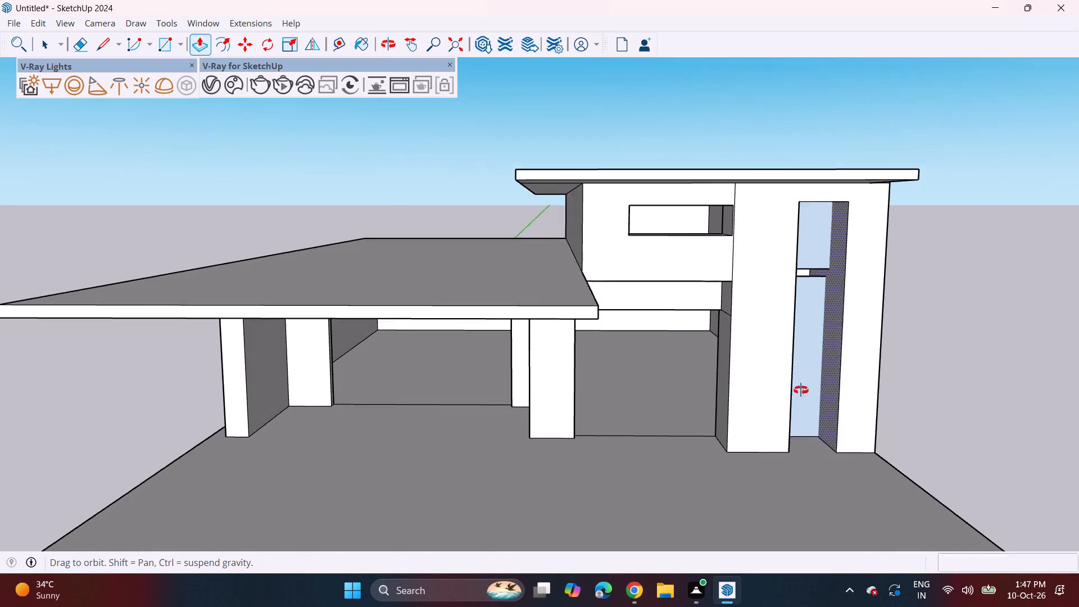
middle_click_drag(801, 390, 785, 392)
middle_click(785, 393)
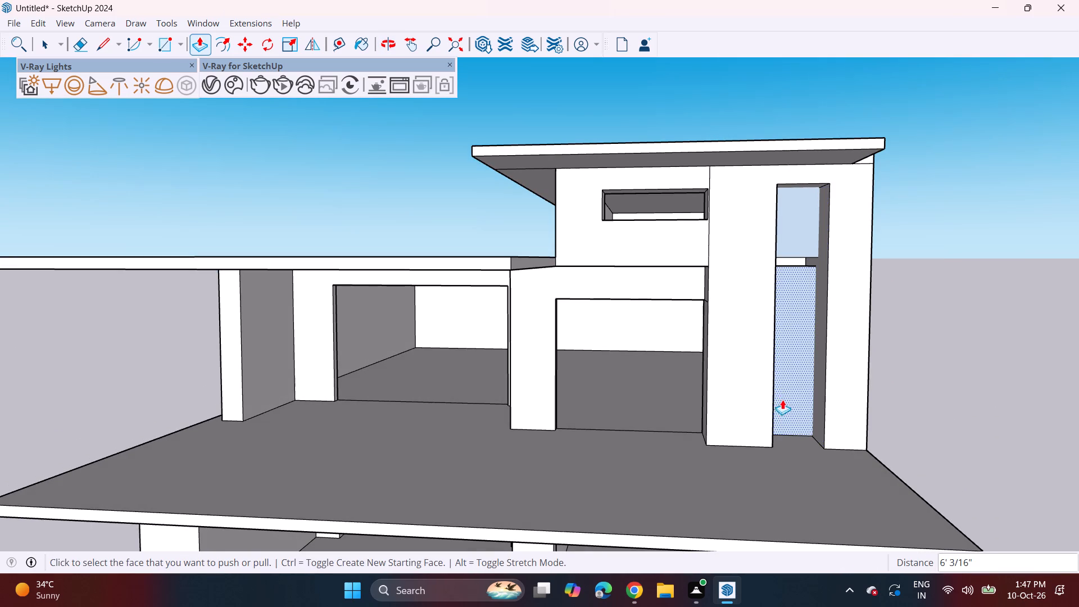
left_click(808, 412)
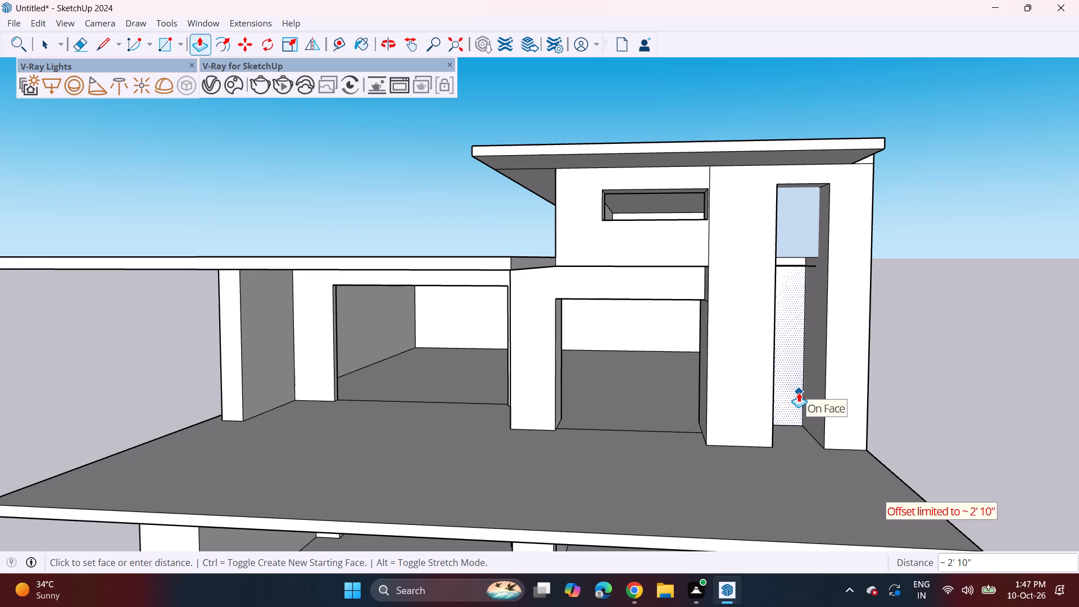
left_click(795, 373)
Push/Pull the upper back face inside the tall recess by 4 15/16", and again by 7 3/8".
left_click(795, 229)
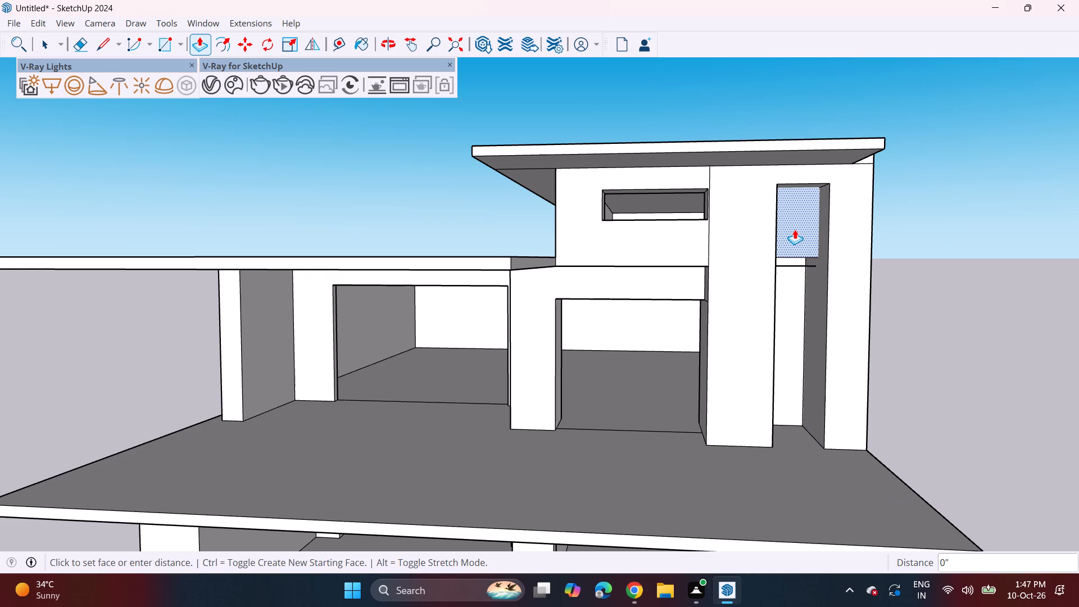
left_click(785, 265)
middle_click_drag(790, 374, 755, 379)
left_click(787, 246)
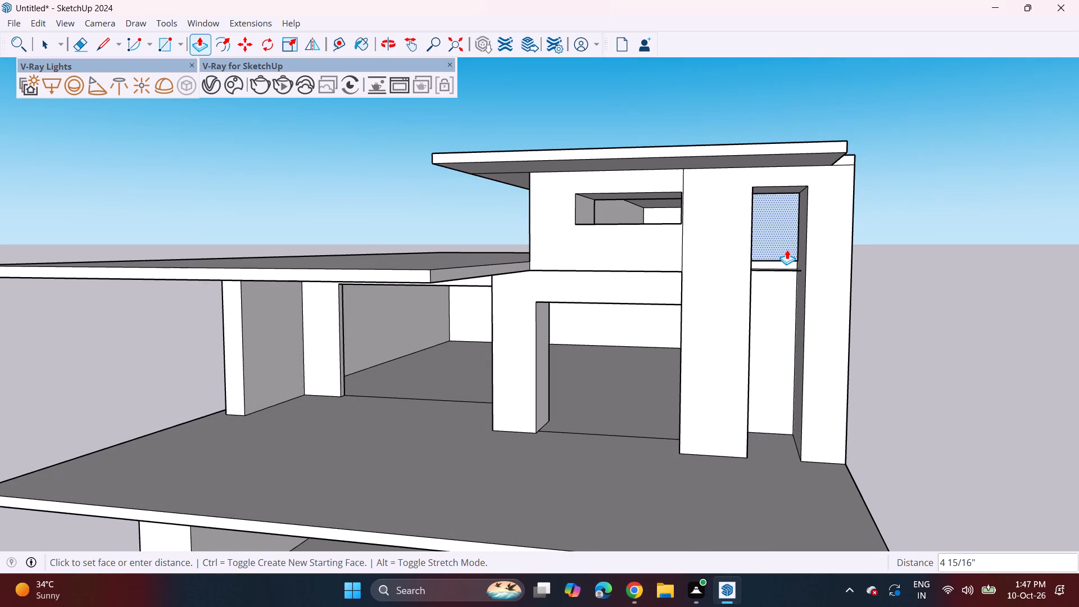
left_click(787, 248)
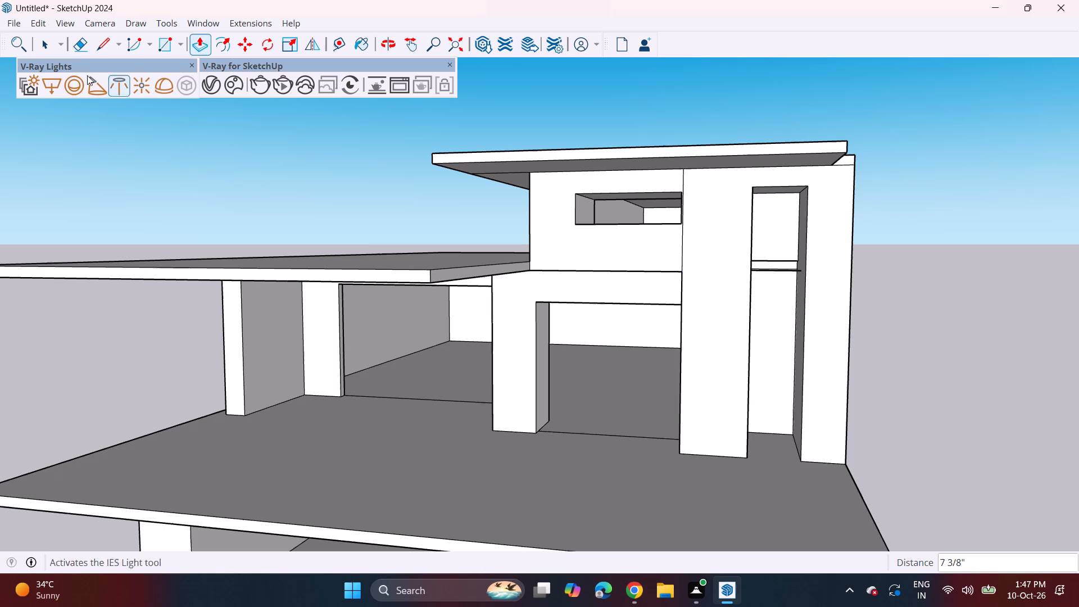
Erase the leftover horizontal edges crossing the tall recess to leave one continuous vertical opening.
left_click(82, 46)
left_click(776, 269)
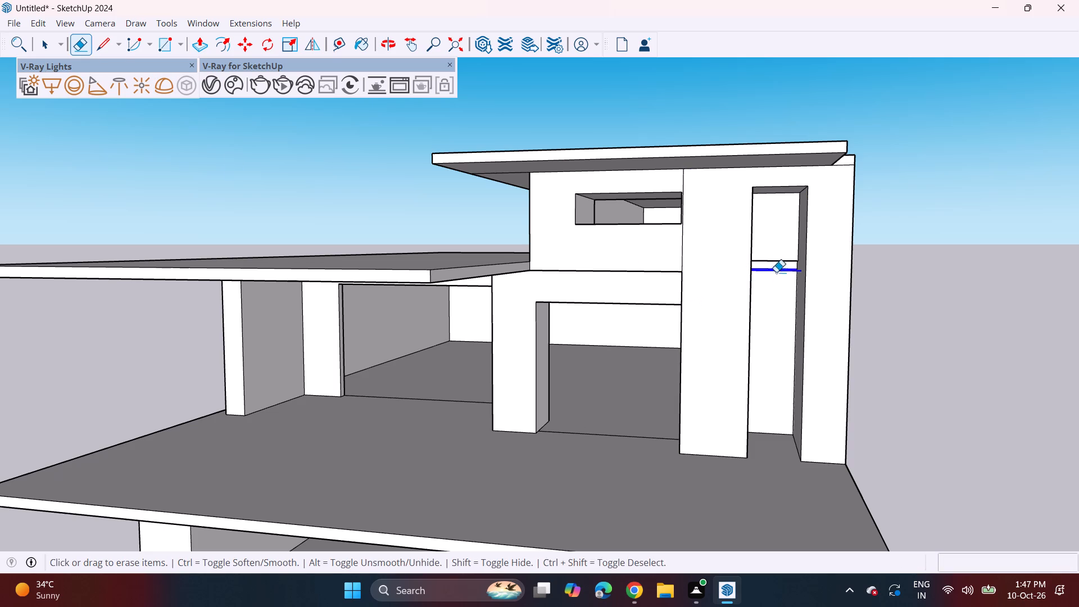
left_click(777, 262)
left_click_drag(782, 256, 779, 272)
left_click(779, 274)
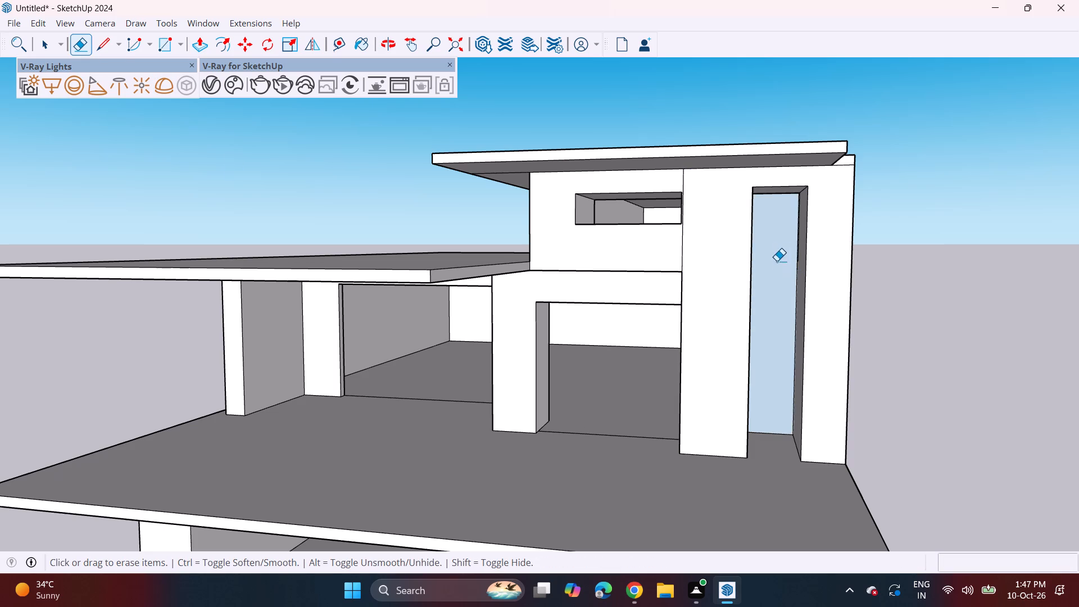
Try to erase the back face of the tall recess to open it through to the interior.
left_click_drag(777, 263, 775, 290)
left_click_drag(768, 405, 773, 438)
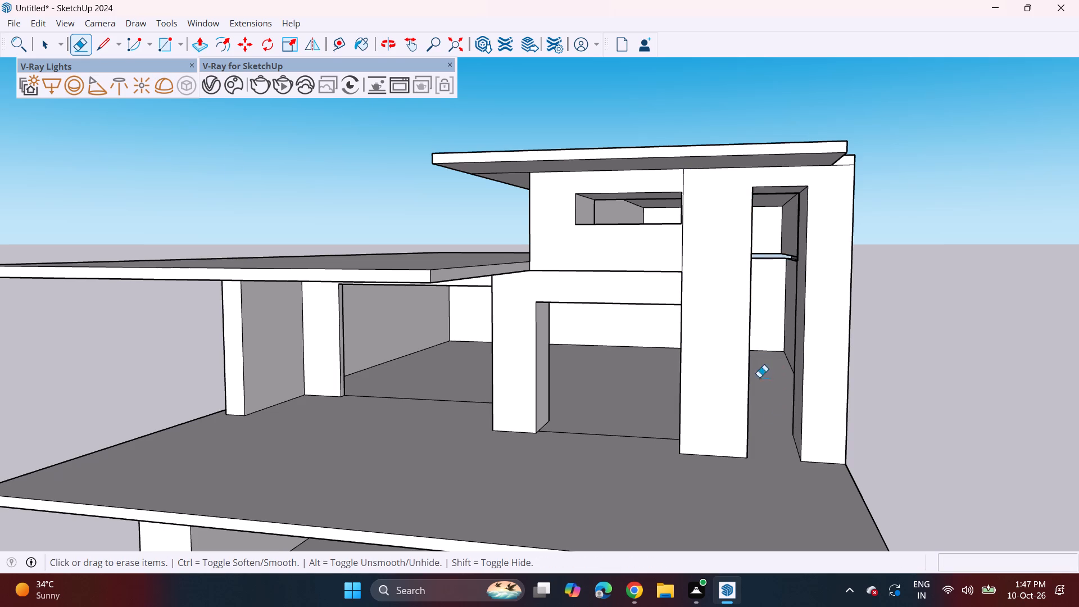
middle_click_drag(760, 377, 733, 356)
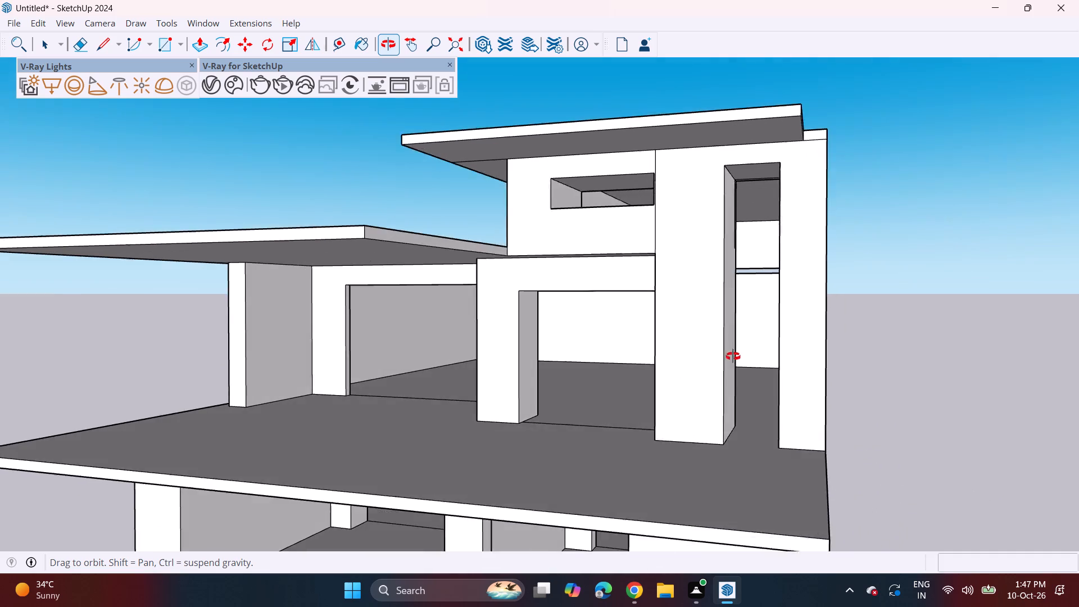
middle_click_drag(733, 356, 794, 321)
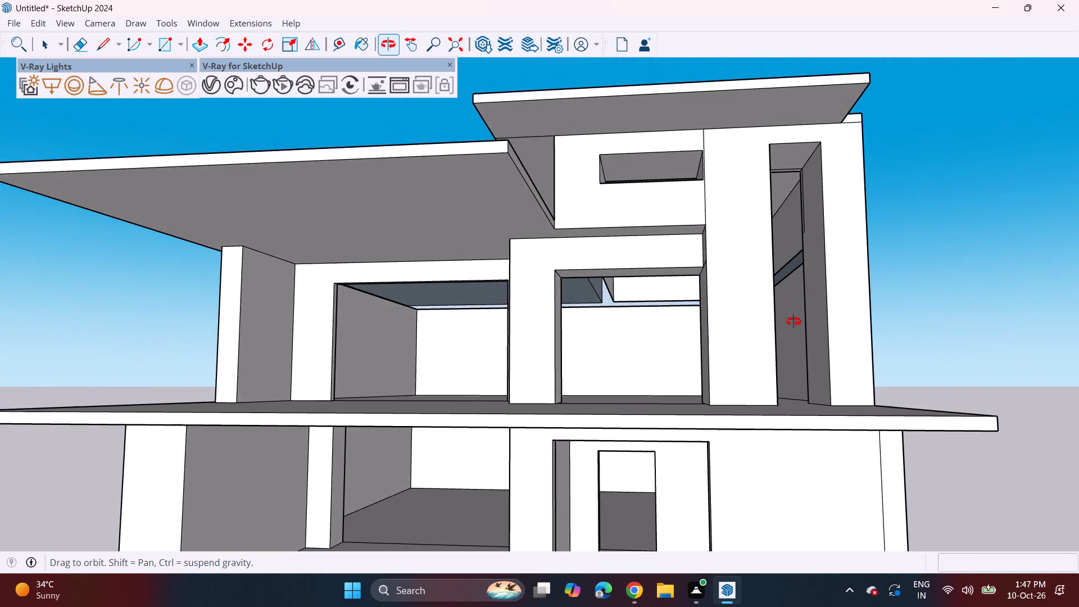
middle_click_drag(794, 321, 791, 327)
Undo the last erasures inside the tall recess, back to the state with its horizontal crossing edges.
key("ctrl+z")
key("ctrl+z")
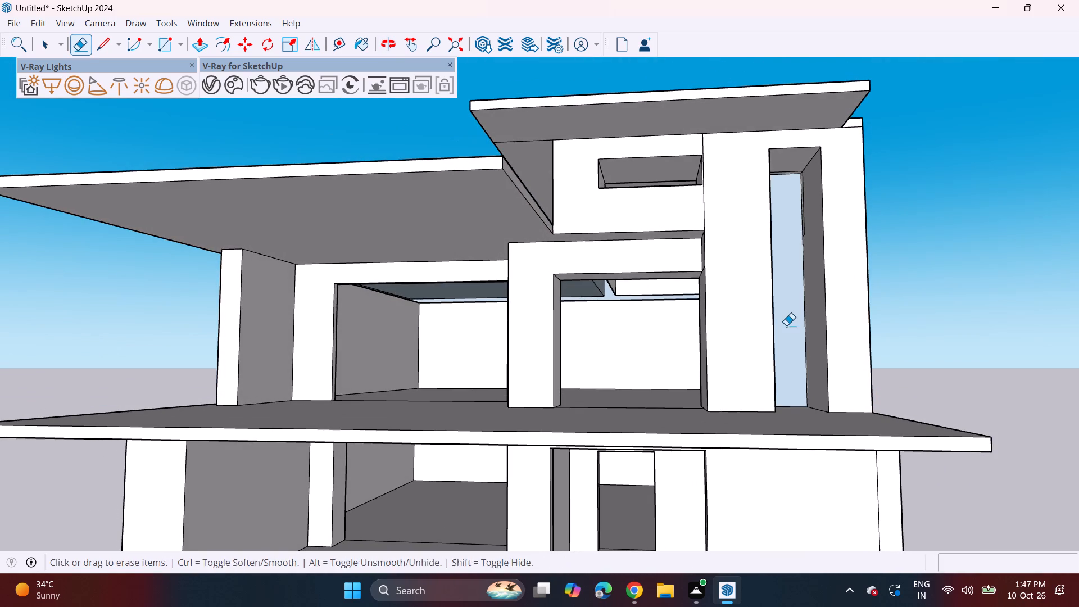
key("ctrl+z")
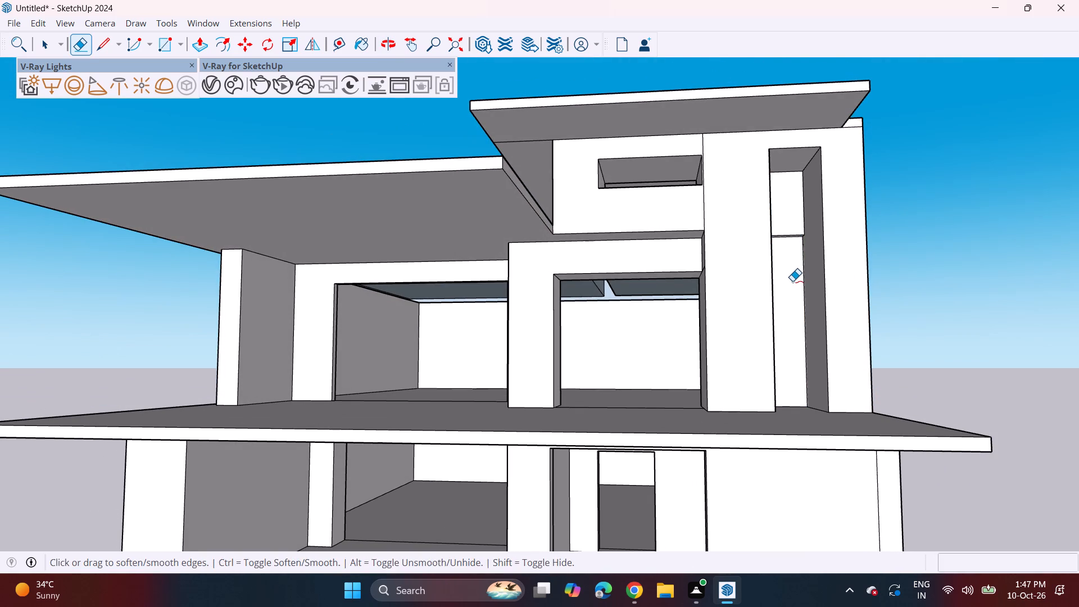
key("ctrl+z")
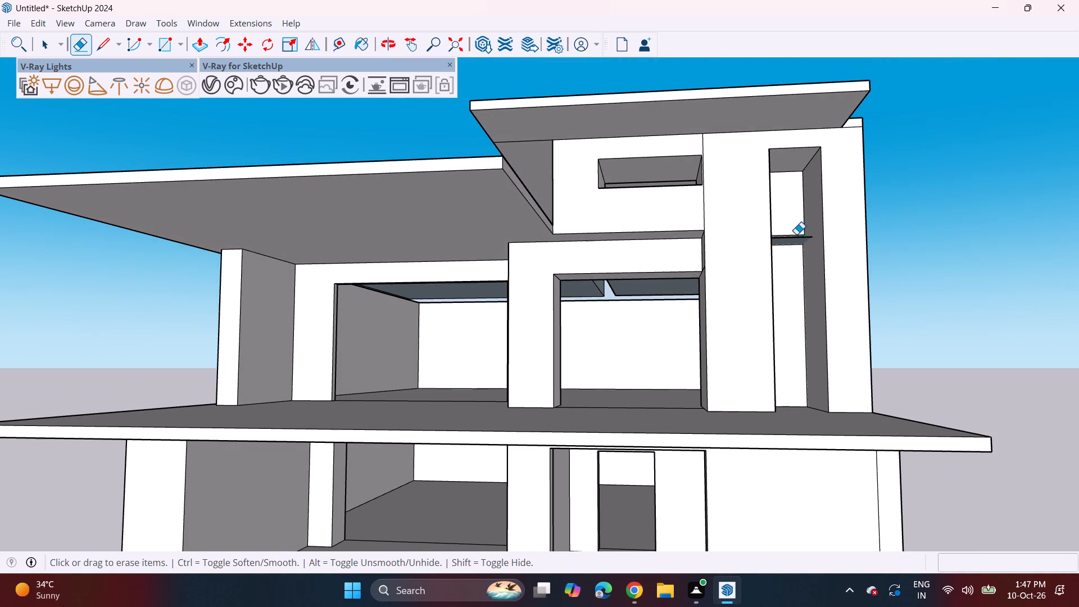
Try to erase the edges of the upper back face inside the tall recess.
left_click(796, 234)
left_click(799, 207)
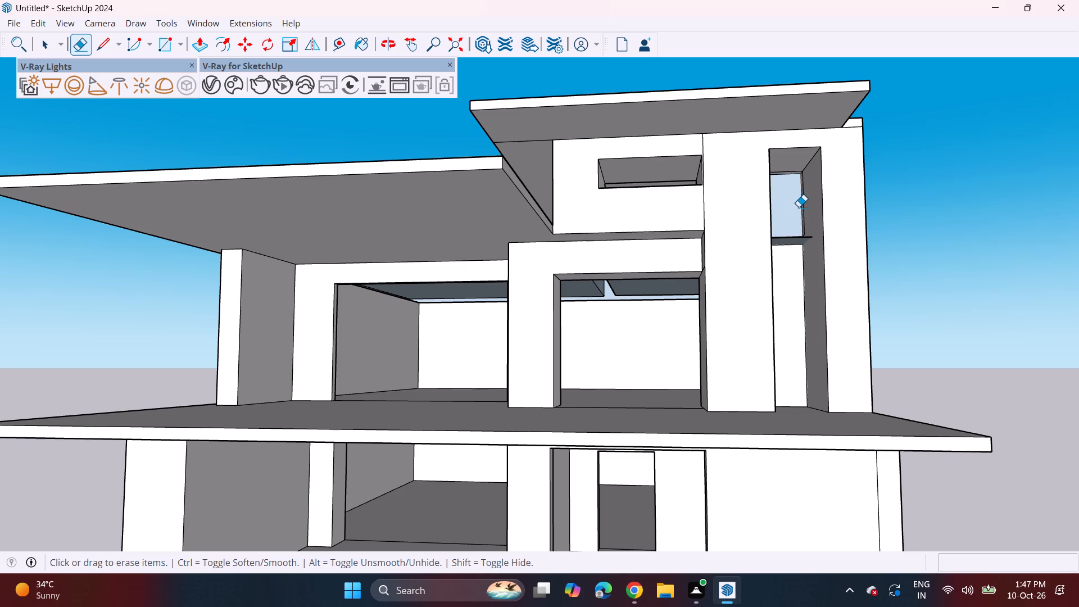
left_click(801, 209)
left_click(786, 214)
Undo the erasures and recess extrusions back to the flat tall rectangle on the wall panel.
middle_click_drag(701, 291, 731, 278)
key("ctrl+z")
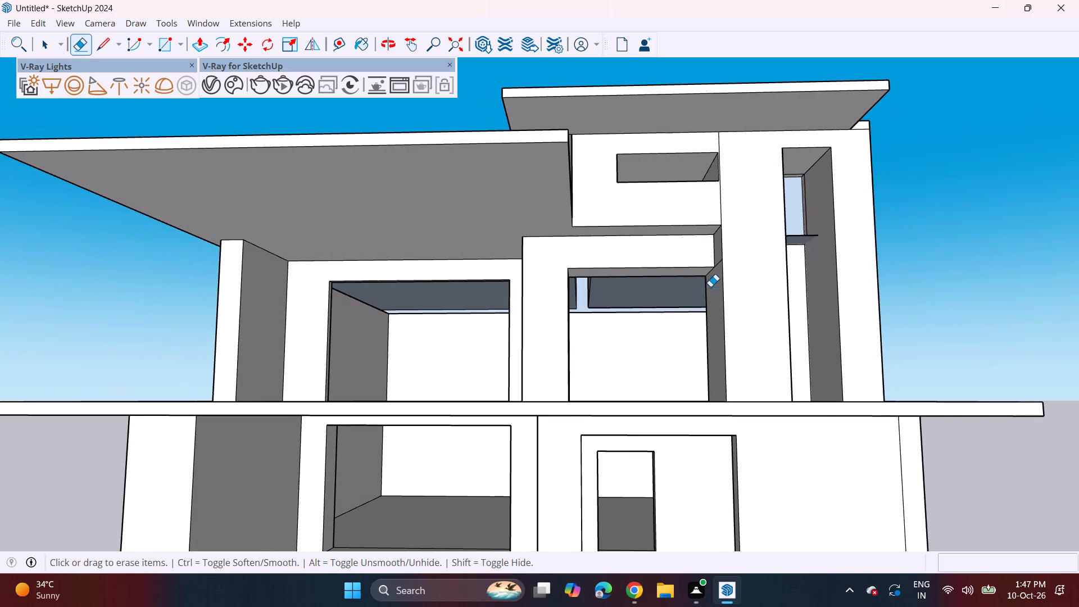
key("ctrl+z")
middle_click_drag(727, 320, 678, 361)
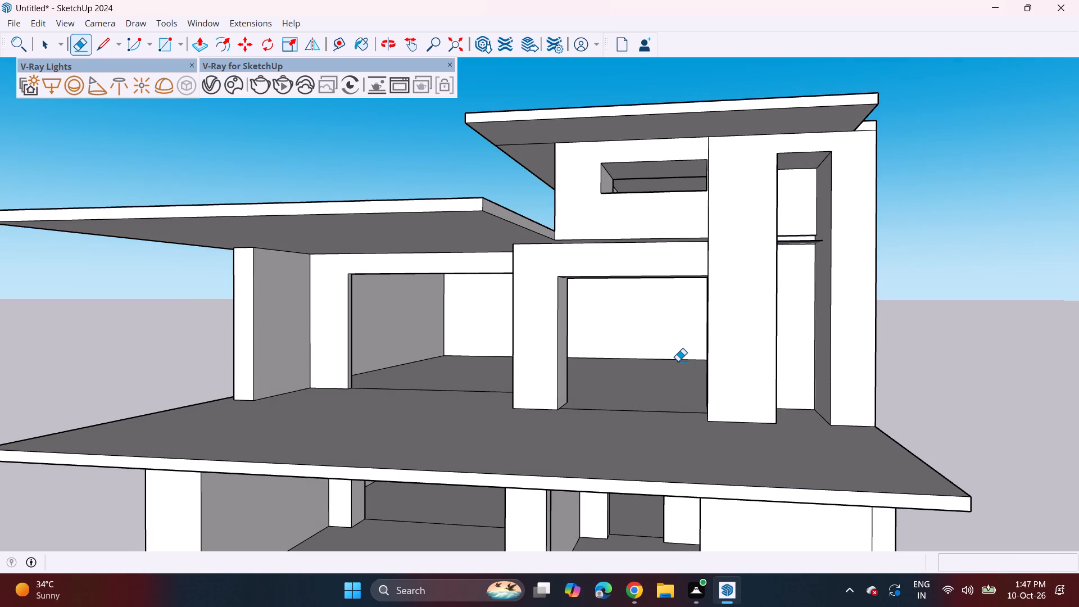
key("ctrl+z")
key("ctrl+z")
key("ctrl+z")
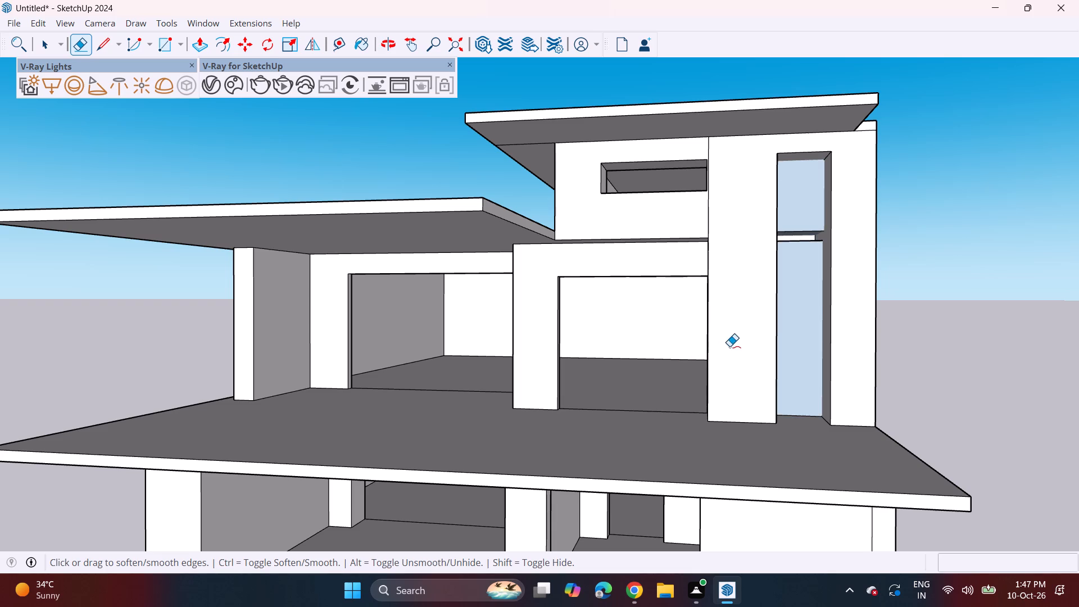
key("ctrl+z")
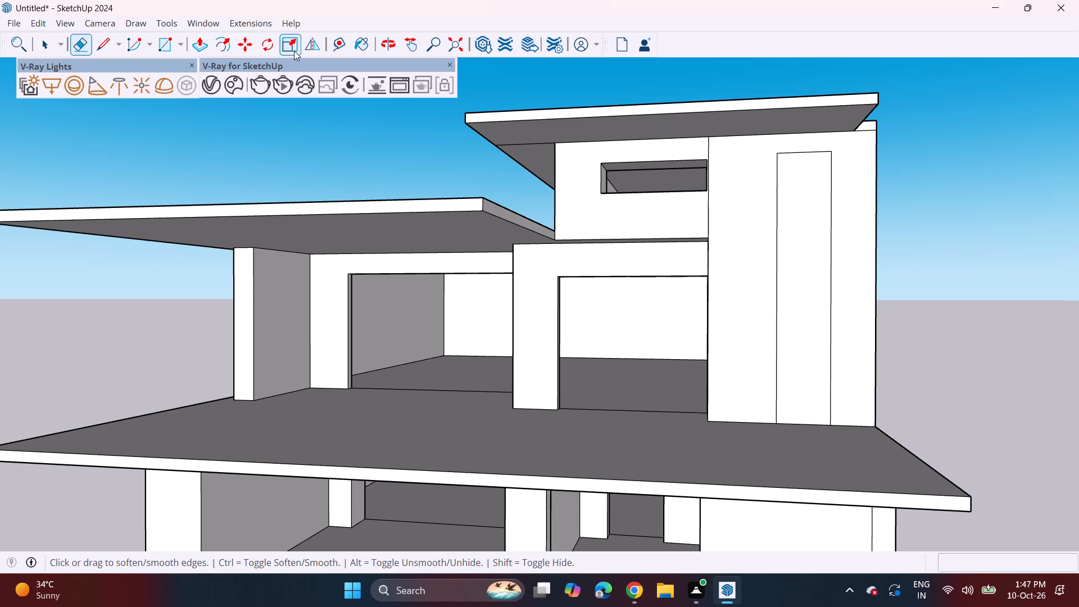
Push/Pull the tall rectangle on the wall panel inward by about 2' 3 1/2" to form a shallower recess.
left_click(203, 52)
middle_click_drag(890, 394, 912, 429)
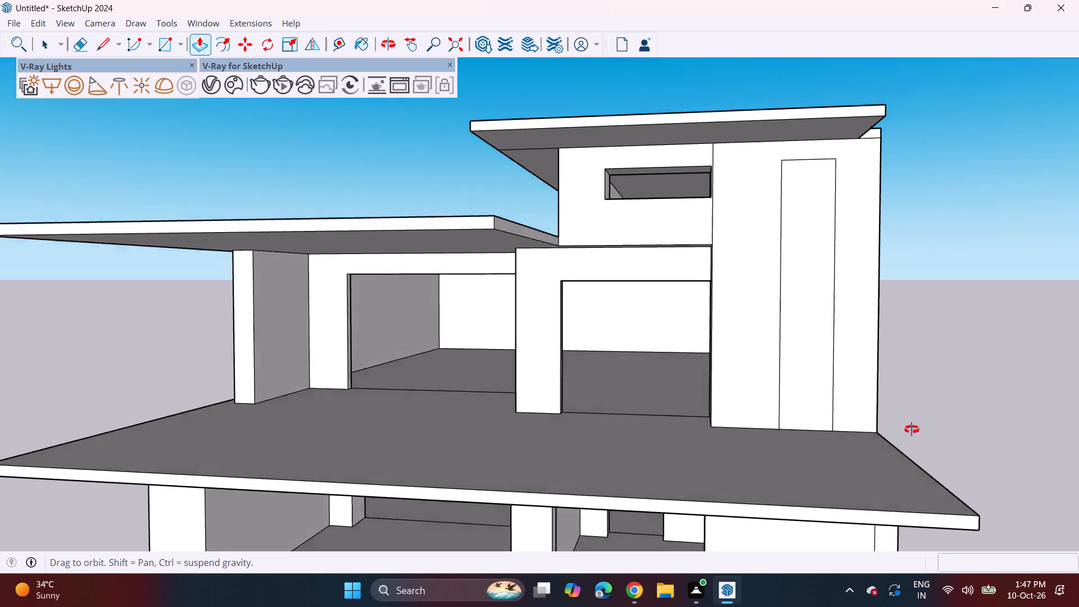
middle_click_drag(912, 429, 924, 452)
left_click(817, 436)
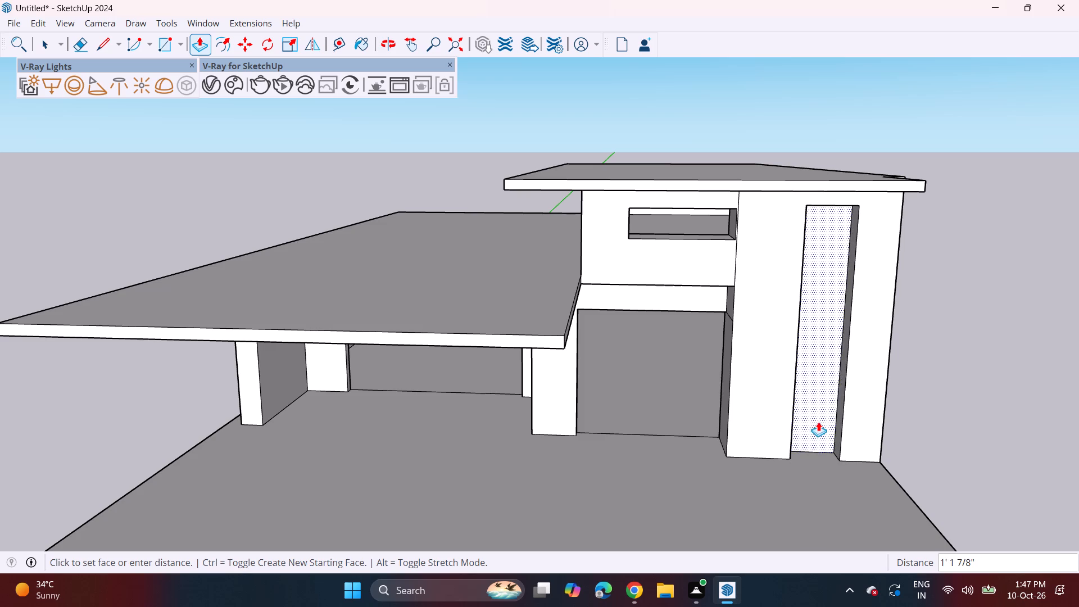
double_click(817, 416)
Push/Pull the ceiling face behind the wide upper-floor opening down about 5 1/2", and repeat it on the ceiling behind the adjacent opening.
middle_click_drag(897, 406, 810, 347)
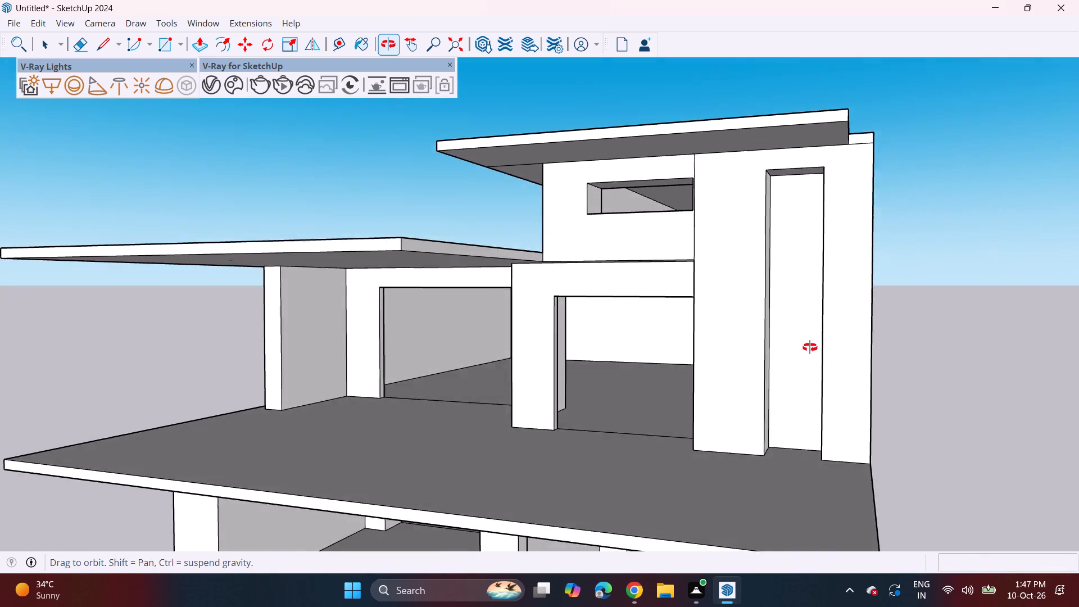
middle_click_drag(810, 347, 820, 334)
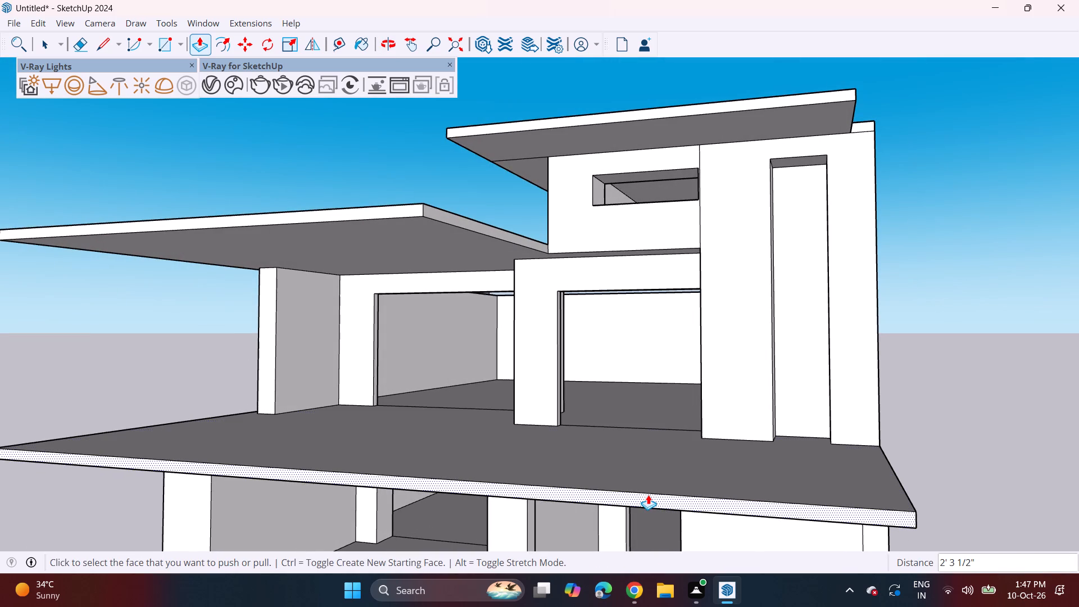
scroll(687, 475, "down", 3)
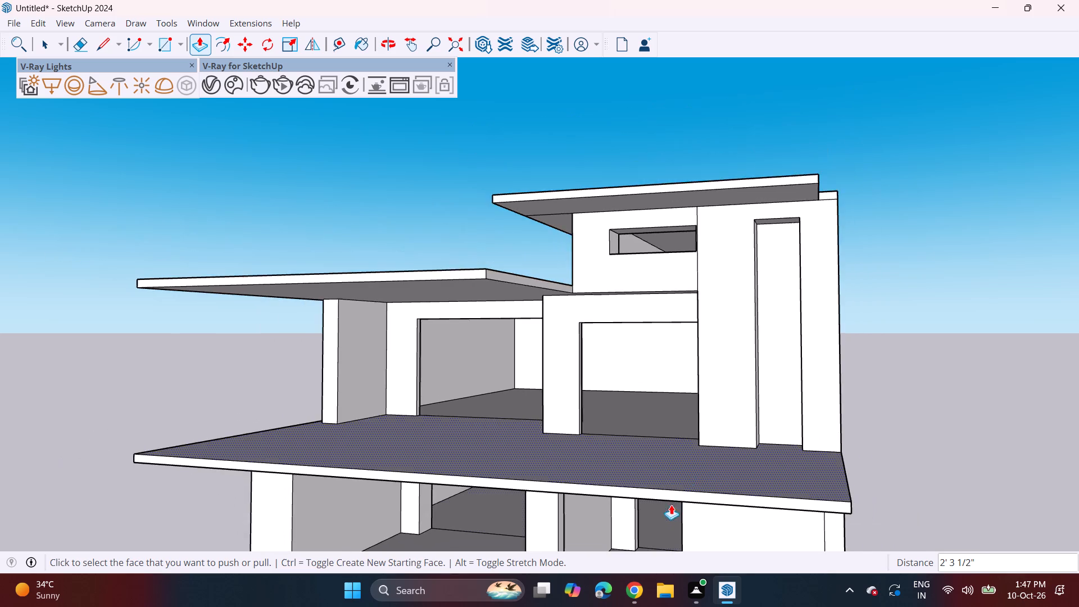
middle_click_drag(672, 510, 726, 445)
scroll(710, 449, "down", 6)
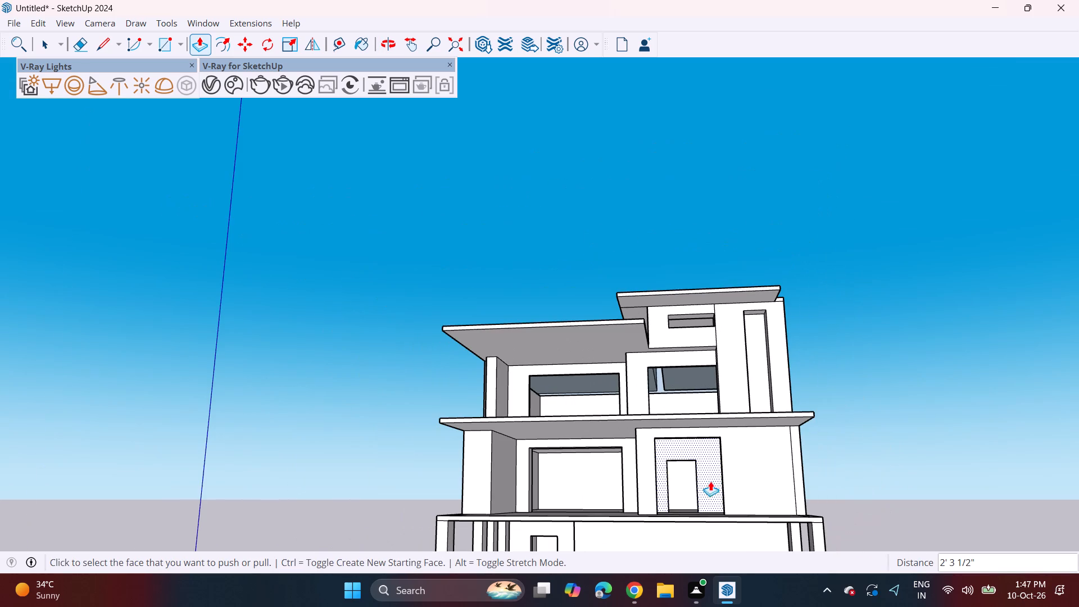
key("space")
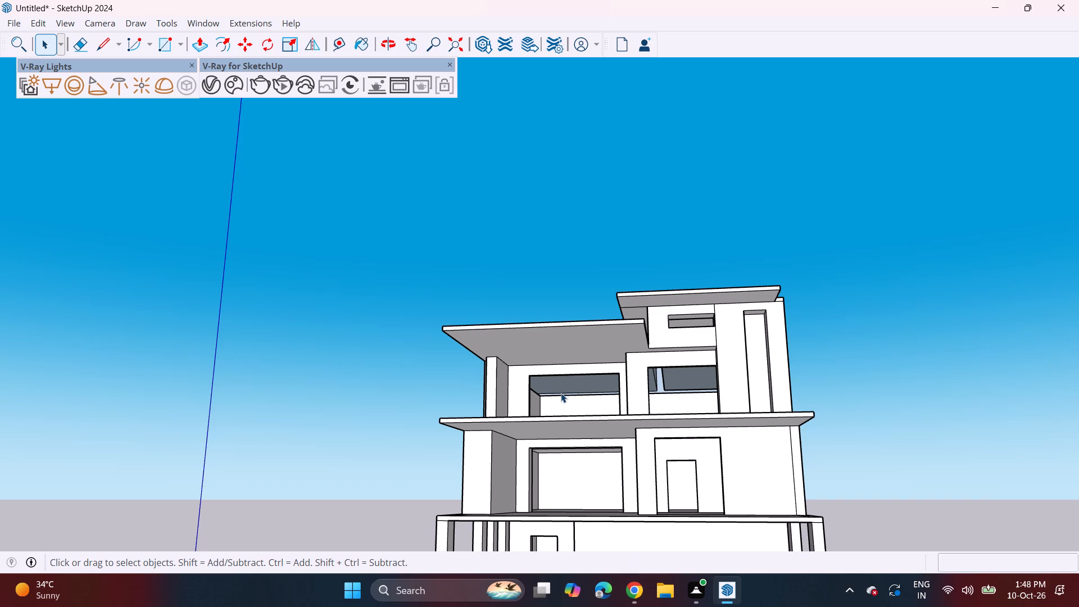
scroll(561, 395, "up", 5)
key("p")
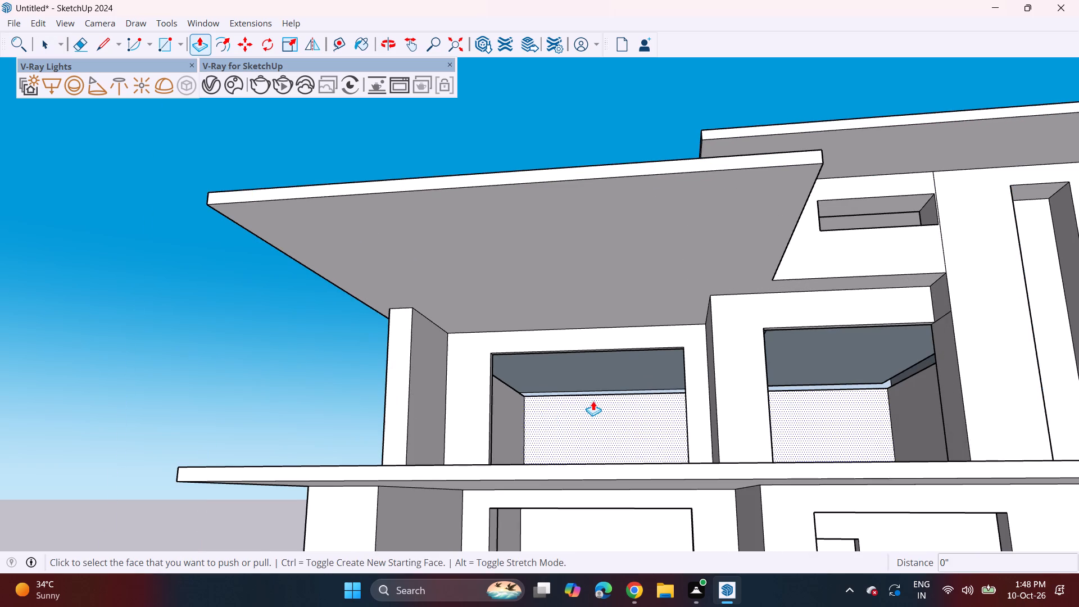
scroll(595, 392, "up", 4)
left_click(587, 363)
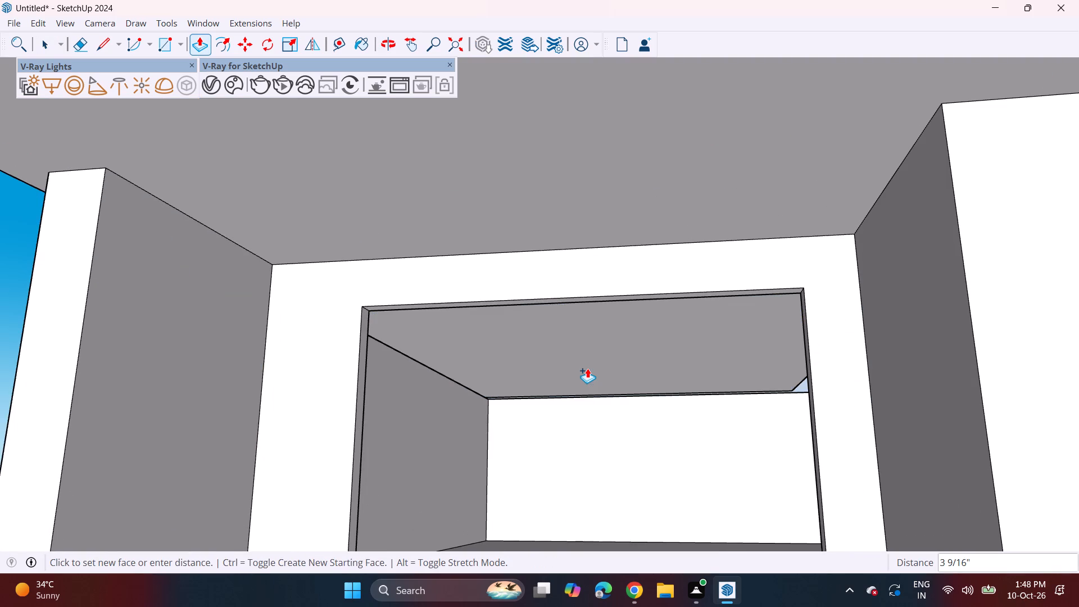
left_click(588, 370)
scroll(599, 375, "down", 3)
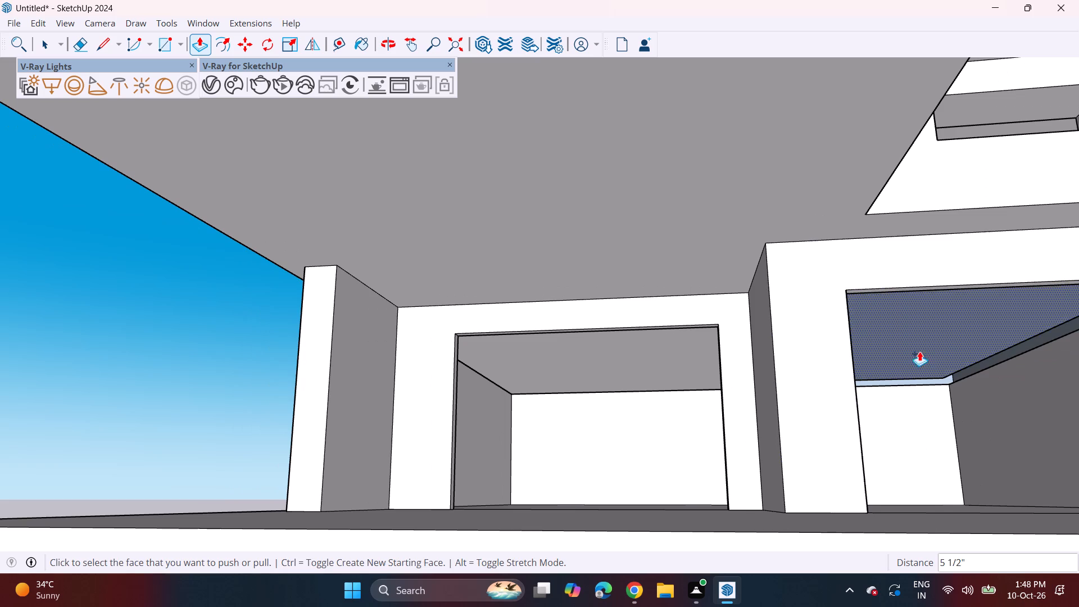
double_click(935, 343)
Push/Pull the narrow strip between the ceiling faces by about 1' 4 3/16", and repeat it on the strip's end face and the ceiling's side strip.
scroll(1021, 374, "up", 3)
middle_click_drag(967, 356, 934, 345)
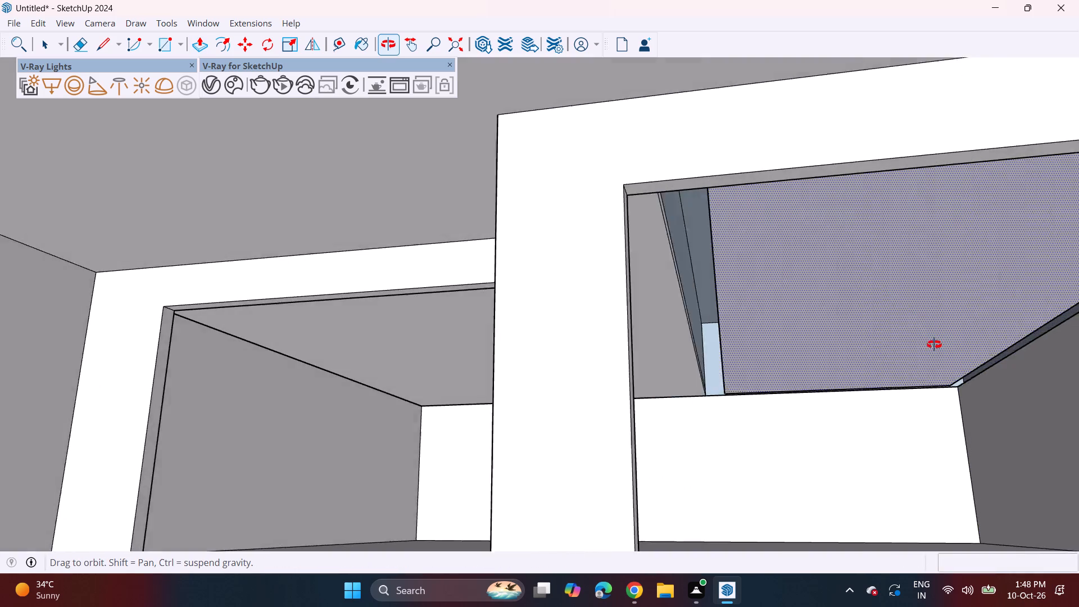
middle_click_drag(934, 345, 944, 343)
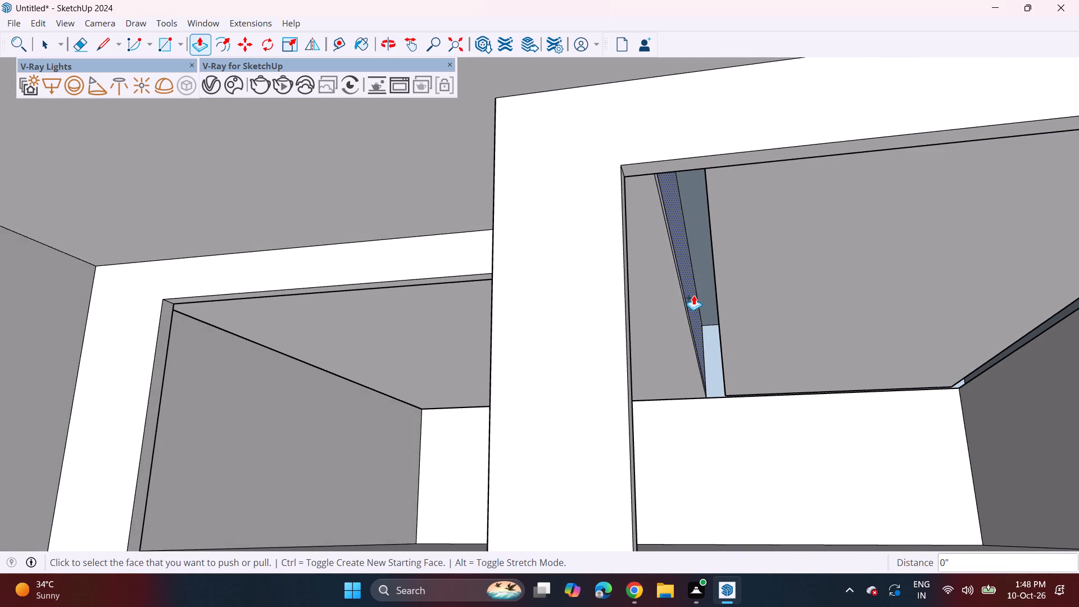
left_click(693, 295)
left_click(718, 295)
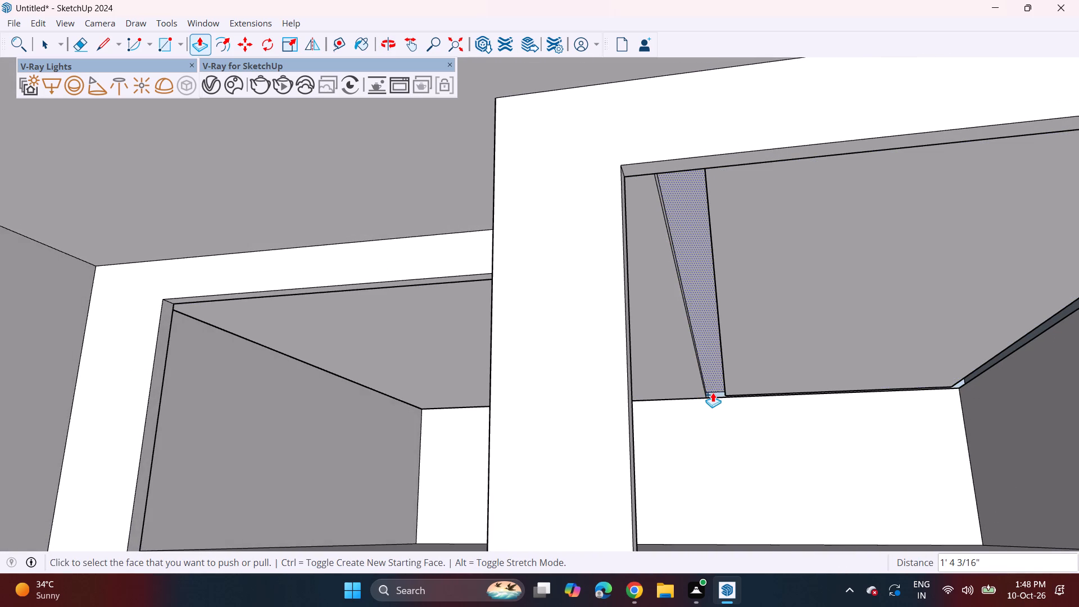
double_click(714, 393)
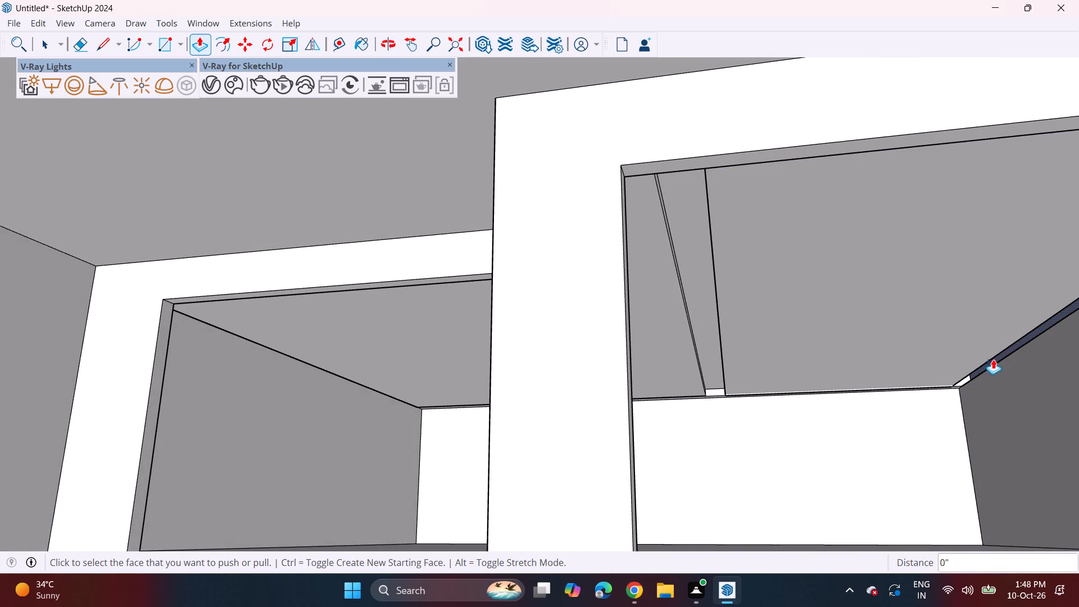
double_click(994, 362)
Examine the upper-floor ceiling, roof undersides and whole front elevation from below and above.
middle_click_drag(700, 500, 754, 497)
scroll(675, 506, "down", 3)
scroll(618, 460, "down", 2)
middle_click_drag(595, 456, 624, 450)
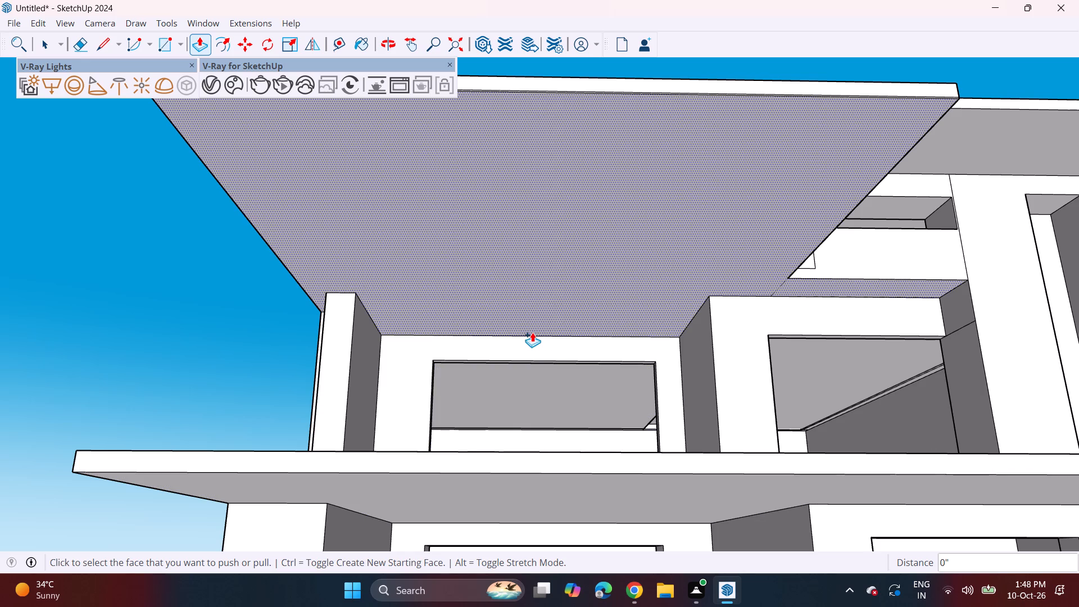
middle_click_drag(520, 365, 527, 401, "shift")
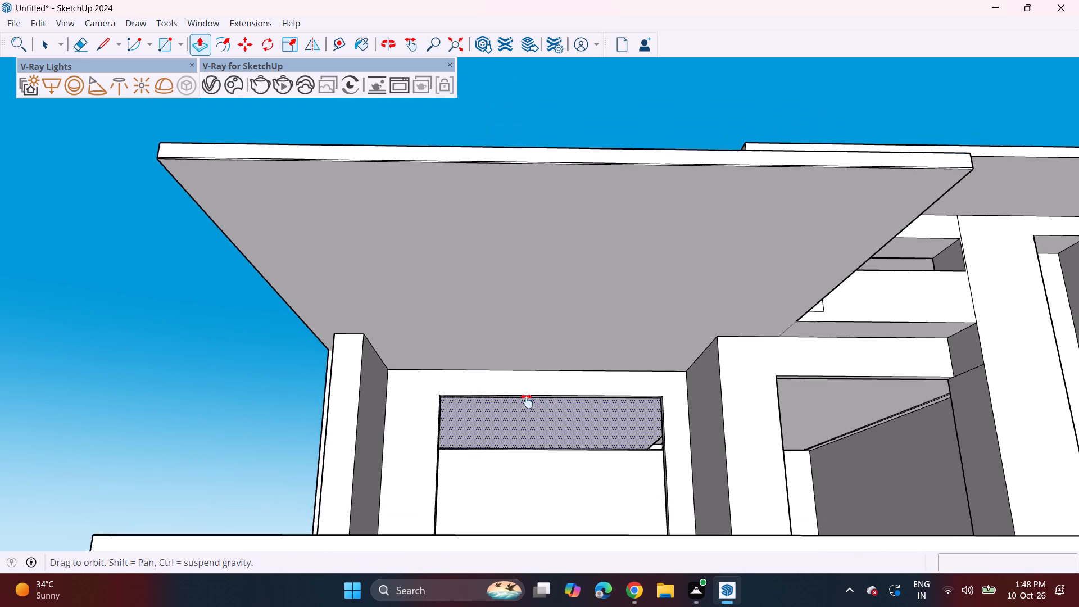
middle_click_drag(527, 401, 525, 404, "shift")
middle_click_drag(532, 436, 518, 455)
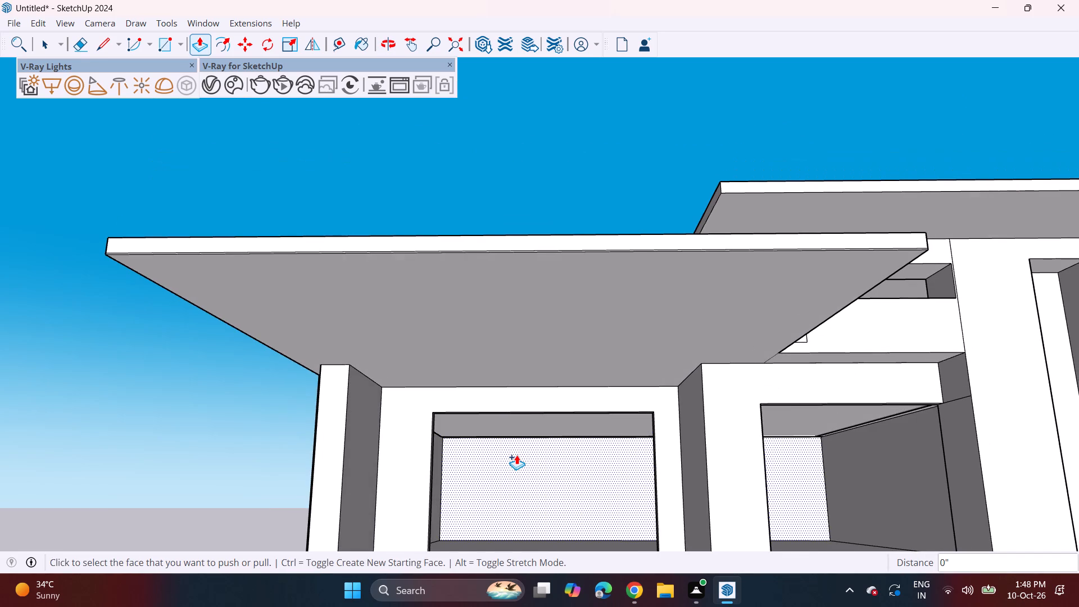
scroll(515, 452, "up", 5)
middle_click_drag(515, 437, 520, 420)
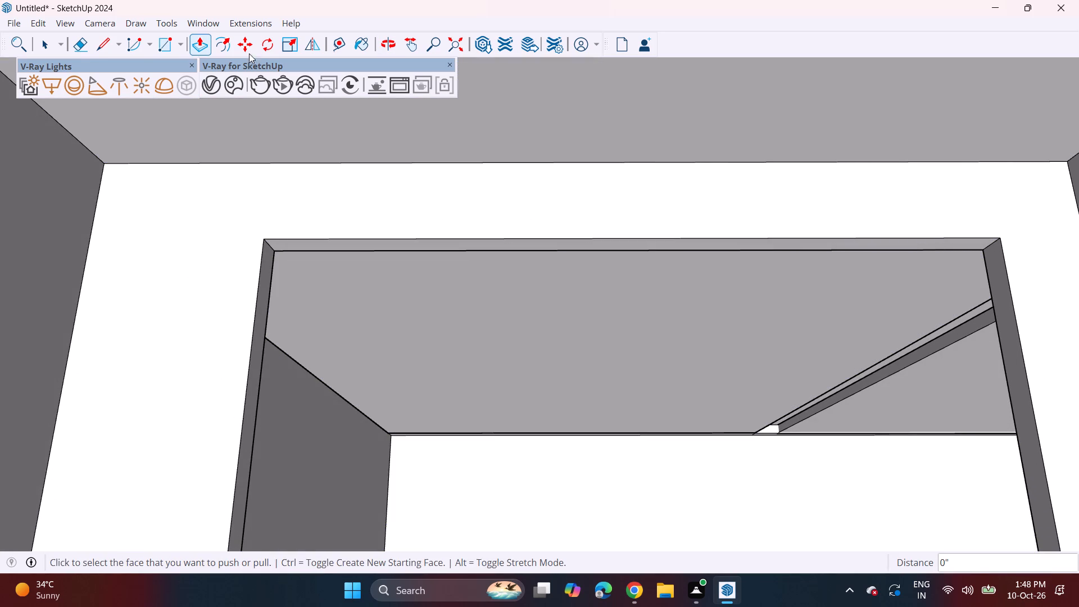
scroll(383, 350, "down", 2)
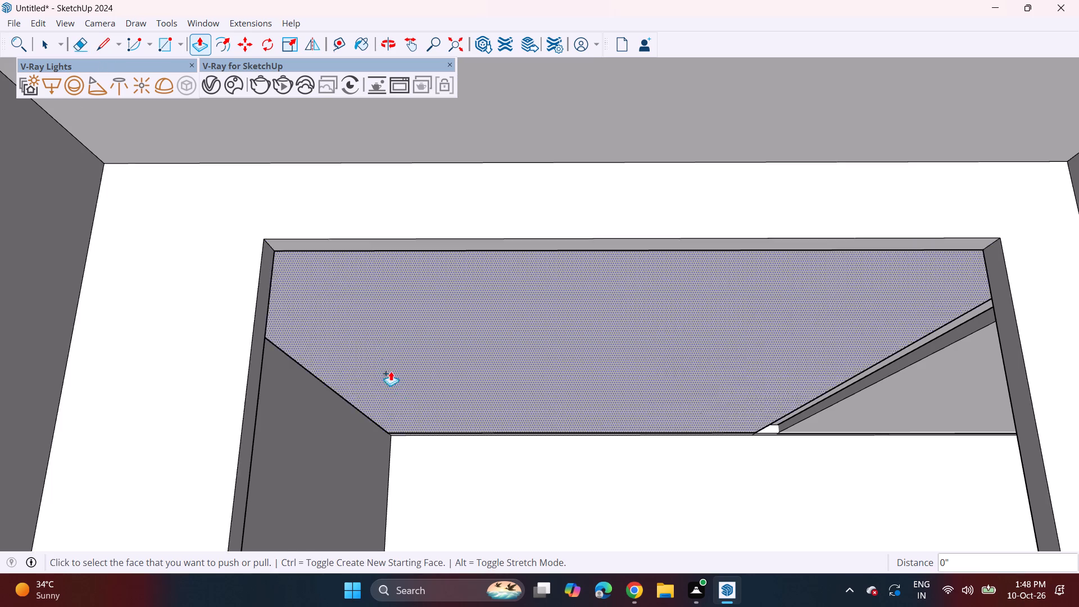
scroll(391, 371, "down", 13)
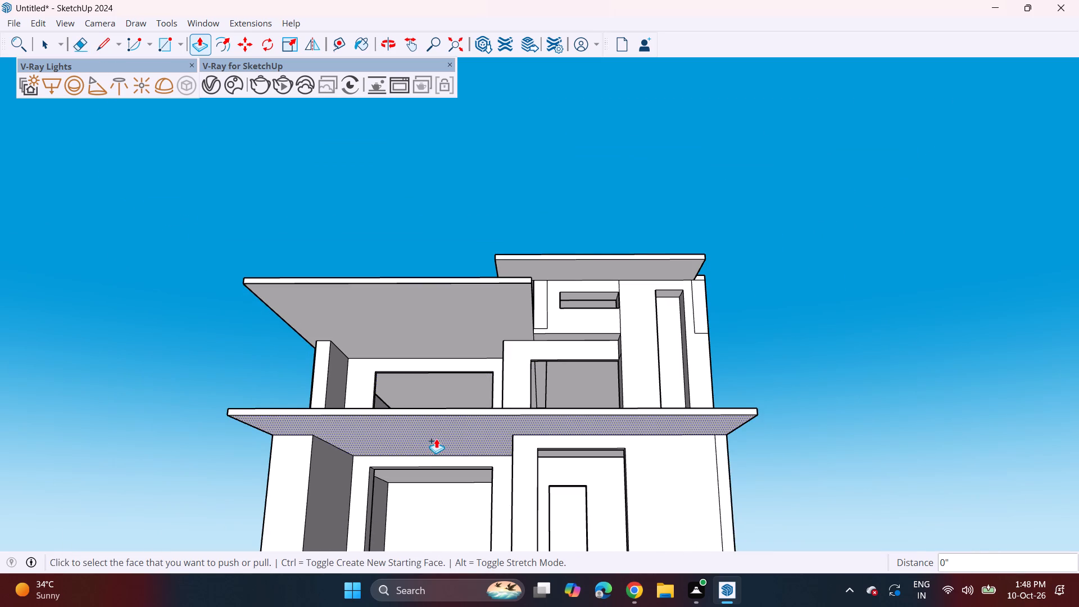
middle_click_drag(436, 438, 460, 245, "shift")
middle_click_drag(468, 262, 457, 334)
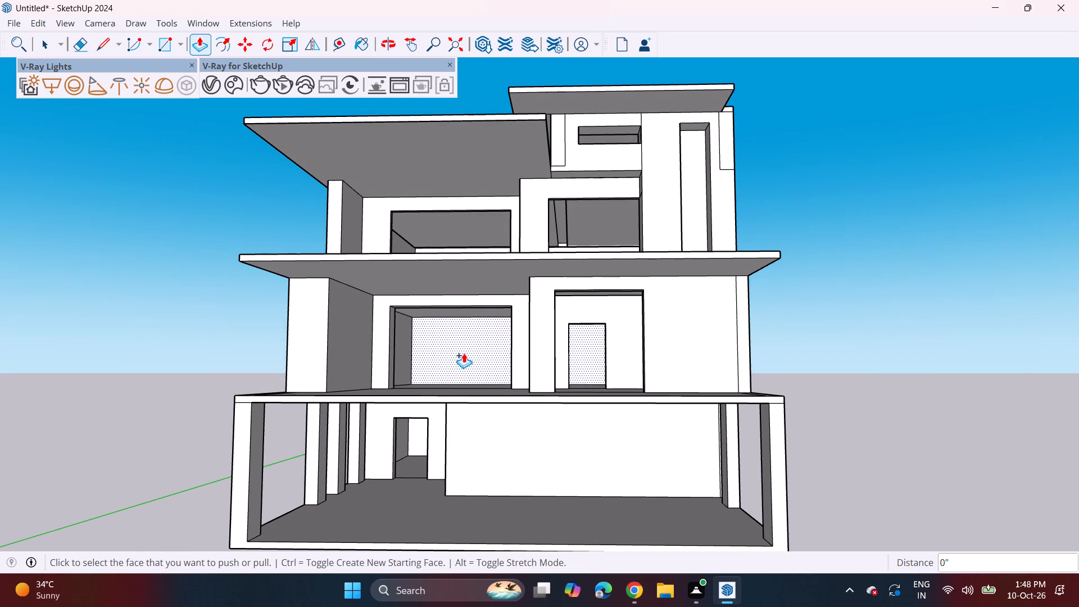
middle_click_drag(421, 394, 427, 481)
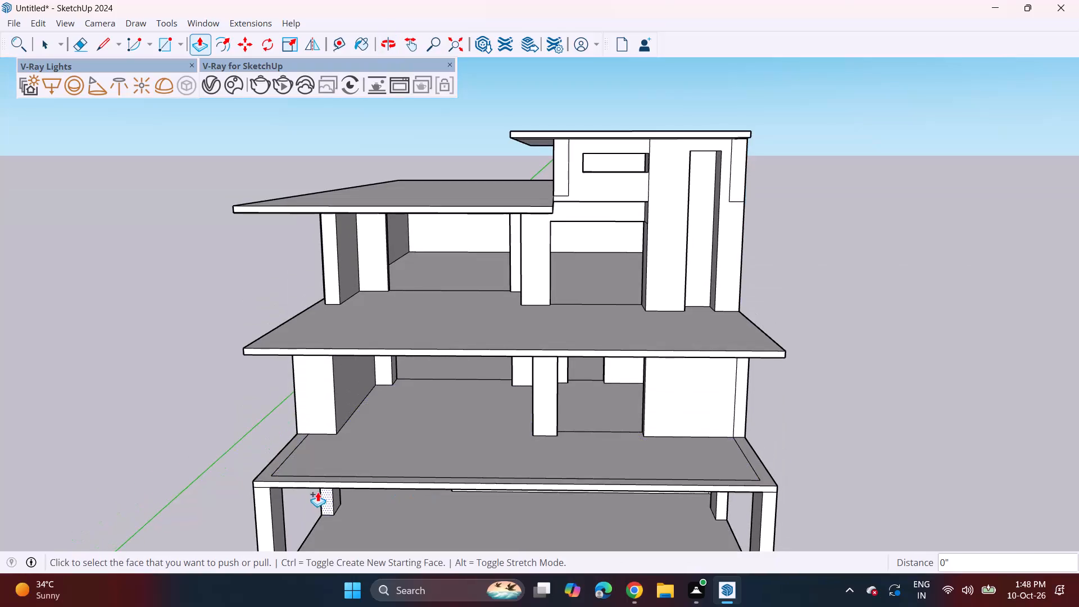
Repeat the last Push/Pull at the front edge of the slab above the ground-floor columns.
scroll(311, 477, "up", 3)
double_click(324, 482)
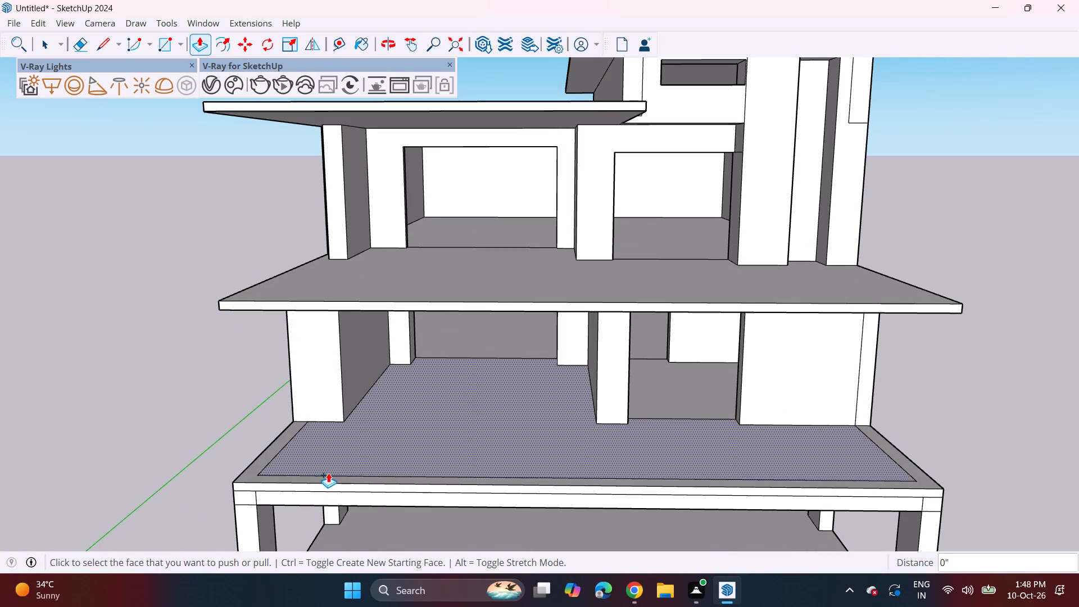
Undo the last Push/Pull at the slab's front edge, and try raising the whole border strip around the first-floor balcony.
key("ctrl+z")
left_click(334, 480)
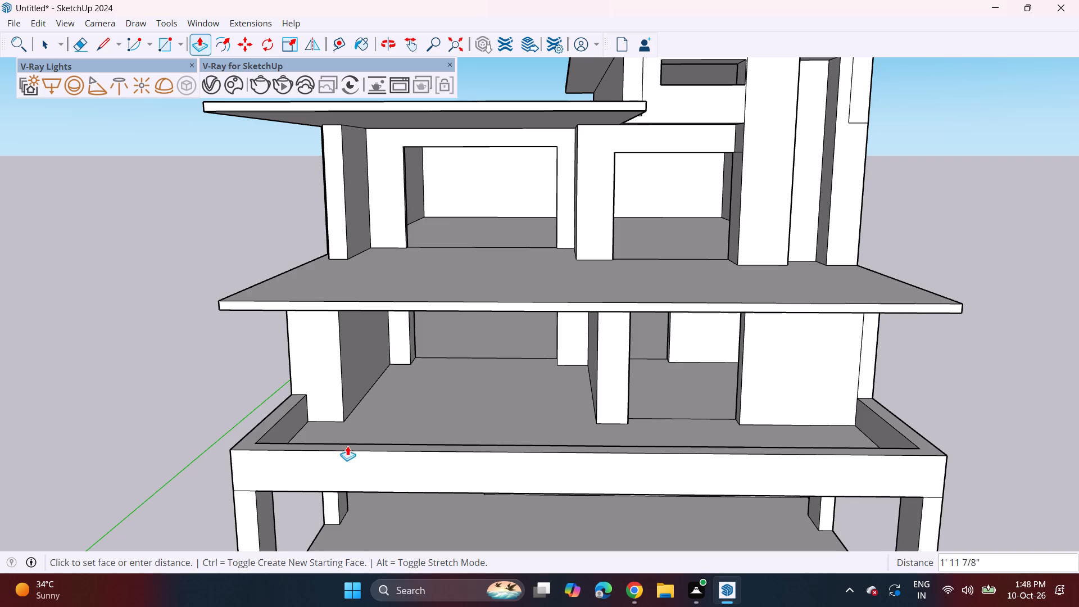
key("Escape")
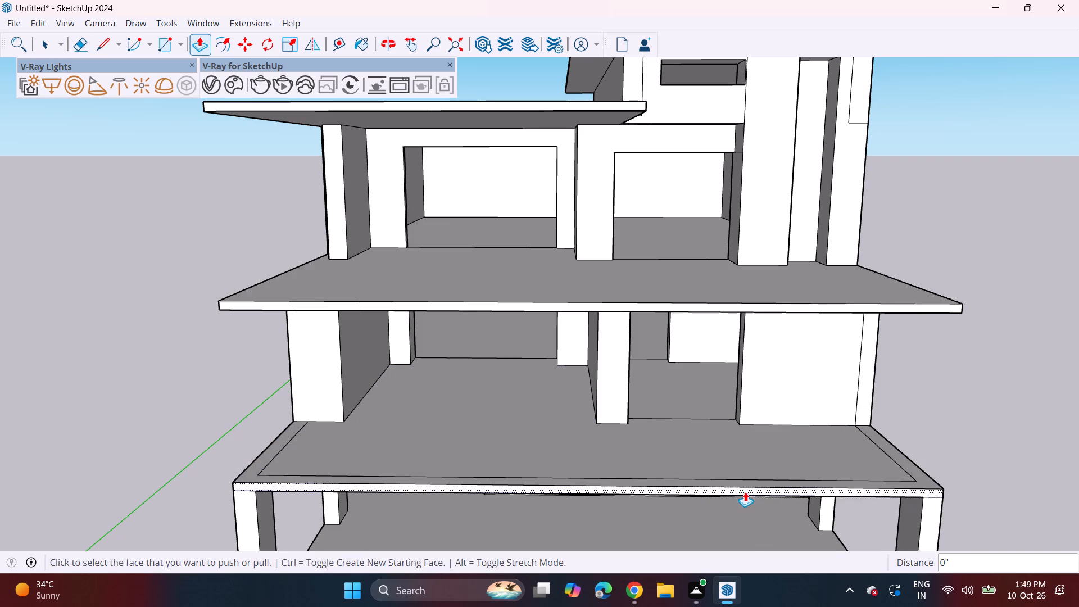
Draw a line about 1' 7/16" long across the balcony's front border strip, near the corner by the solid wall.
left_click(104, 42)
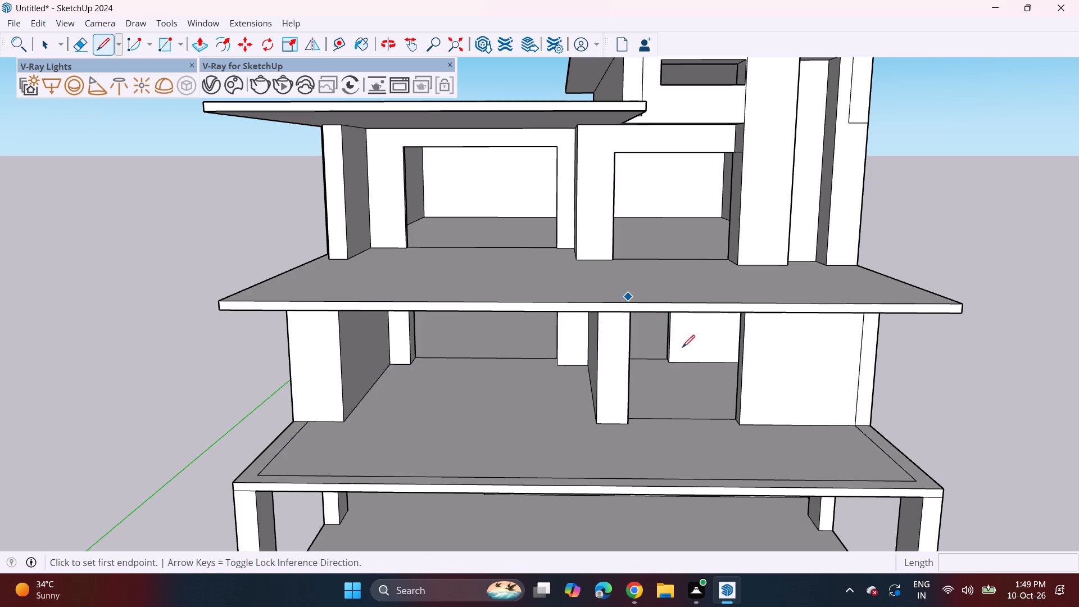
middle_click_drag(804, 485, 799, 486)
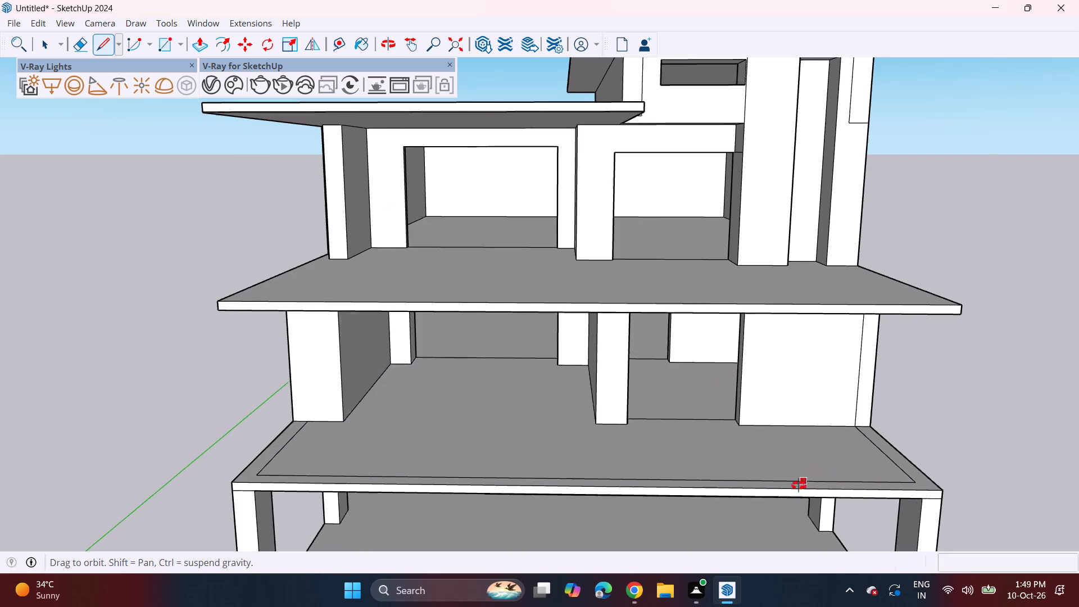
middle_click_drag(799, 486, 743, 457)
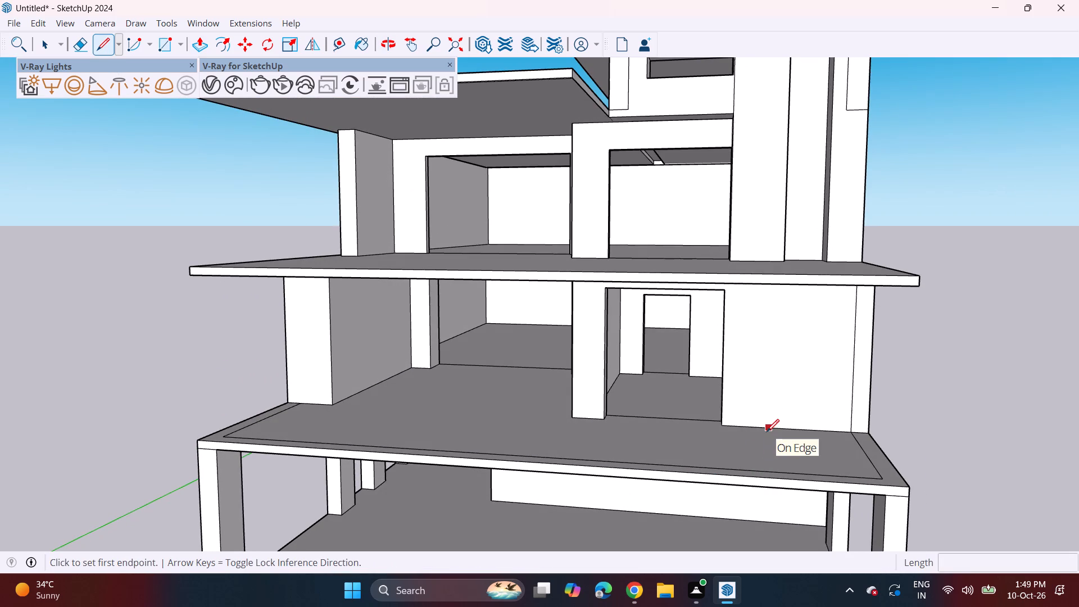
middle_click_drag(761, 430, 768, 416)
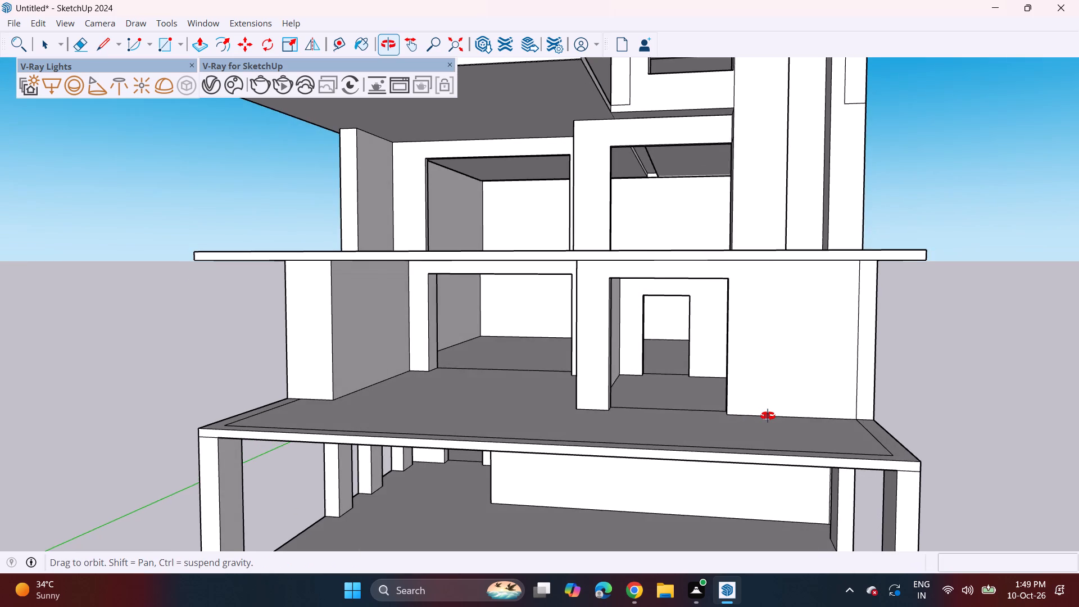
middle_click_drag(768, 416, 759, 411)
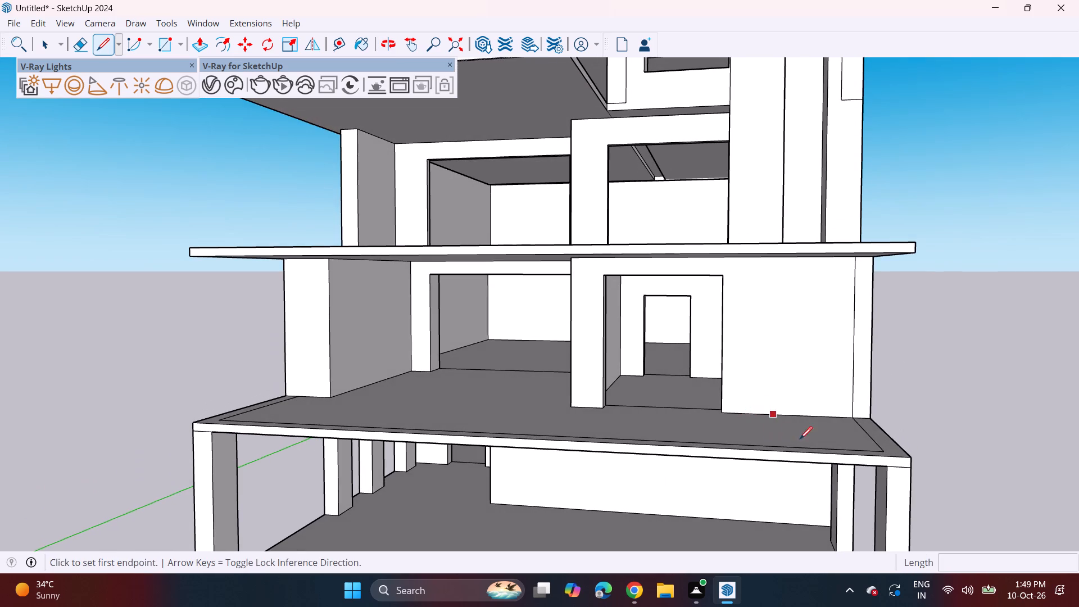
left_click(783, 454)
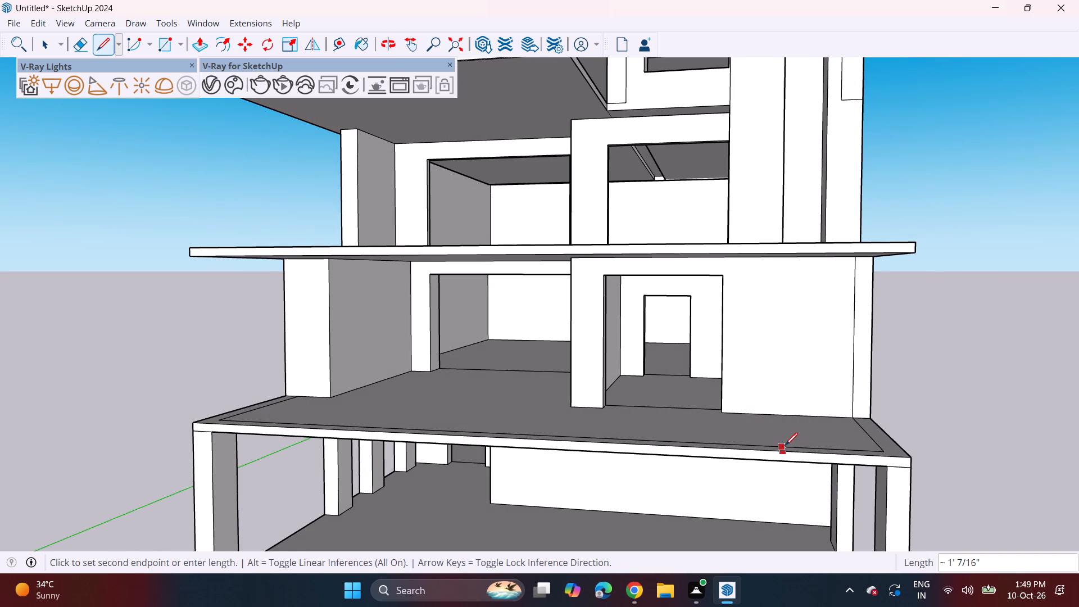
left_click(785, 445)
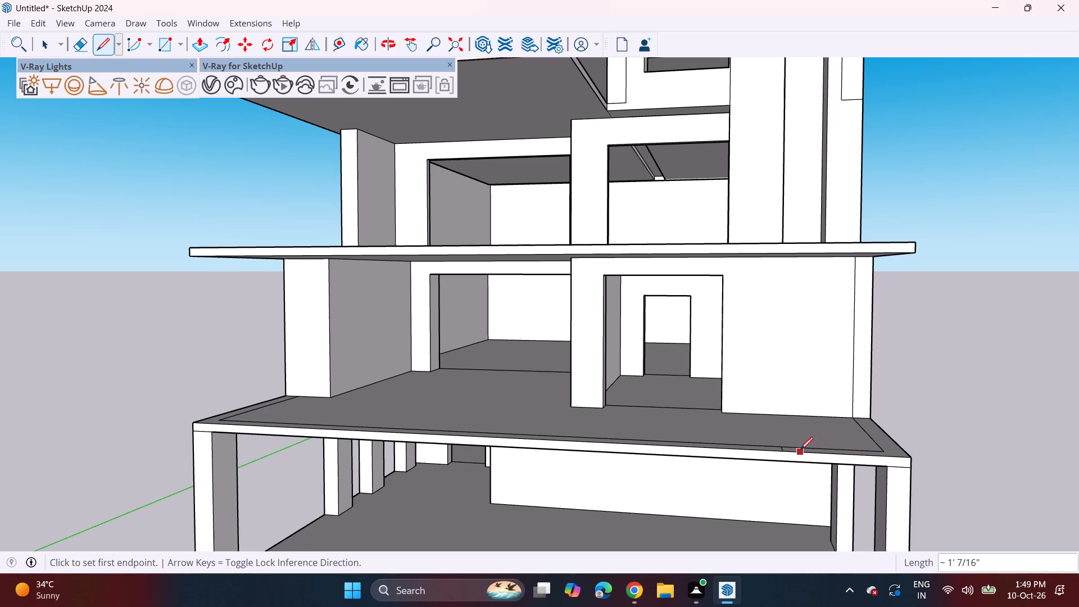
Push/Pull the long front and far-side section of the balcony border strip up about 1' 5 5/16" as a parapet.
scroll(797, 449, "down", 2)
middle_click_drag(714, 481, 717, 511)
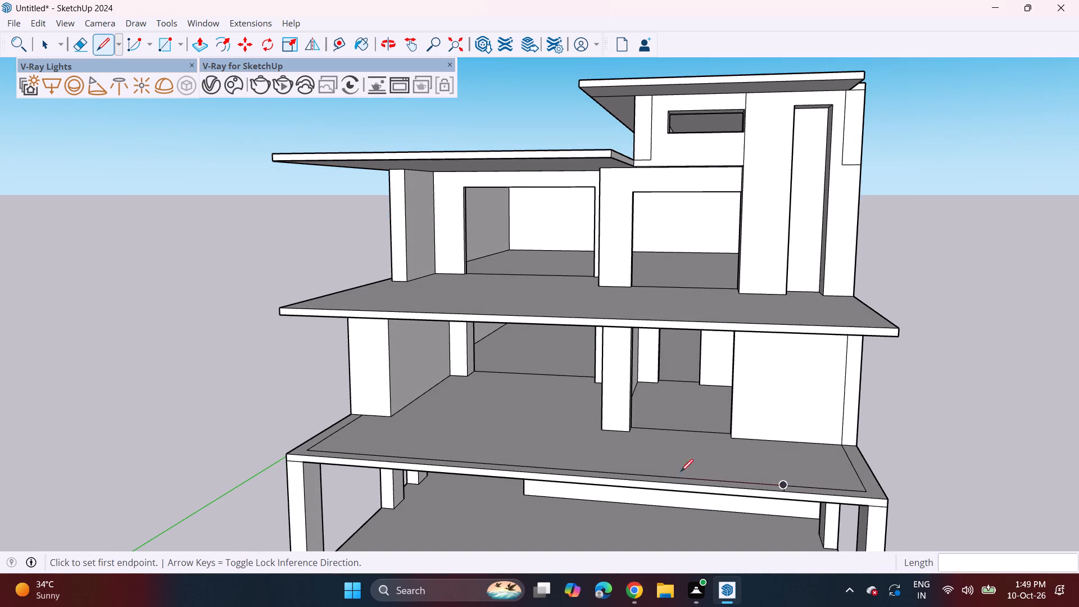
key("p")
left_click(669, 482)
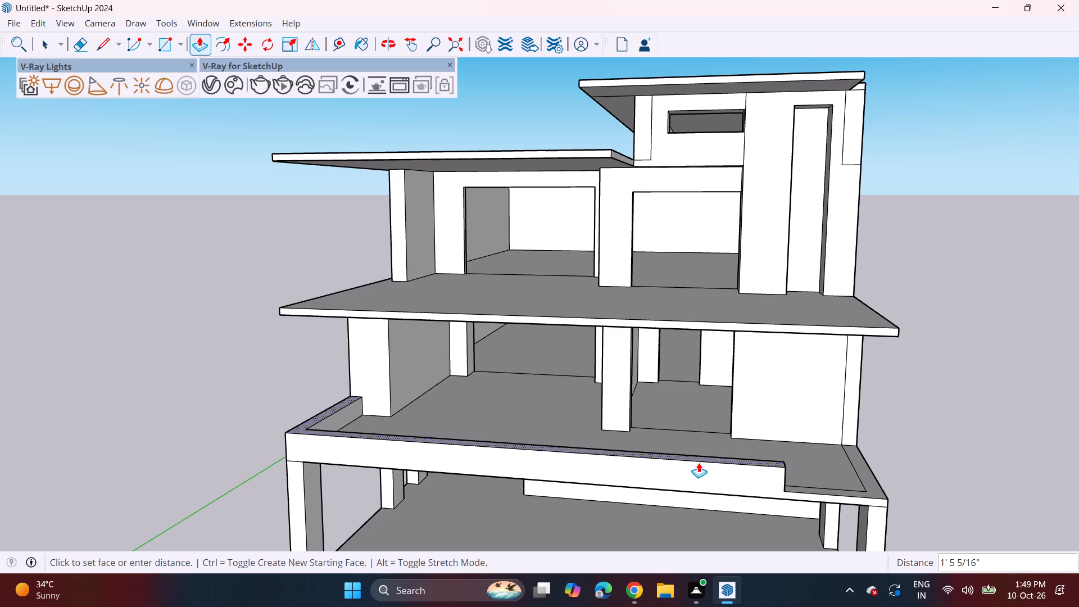
left_click(699, 463)
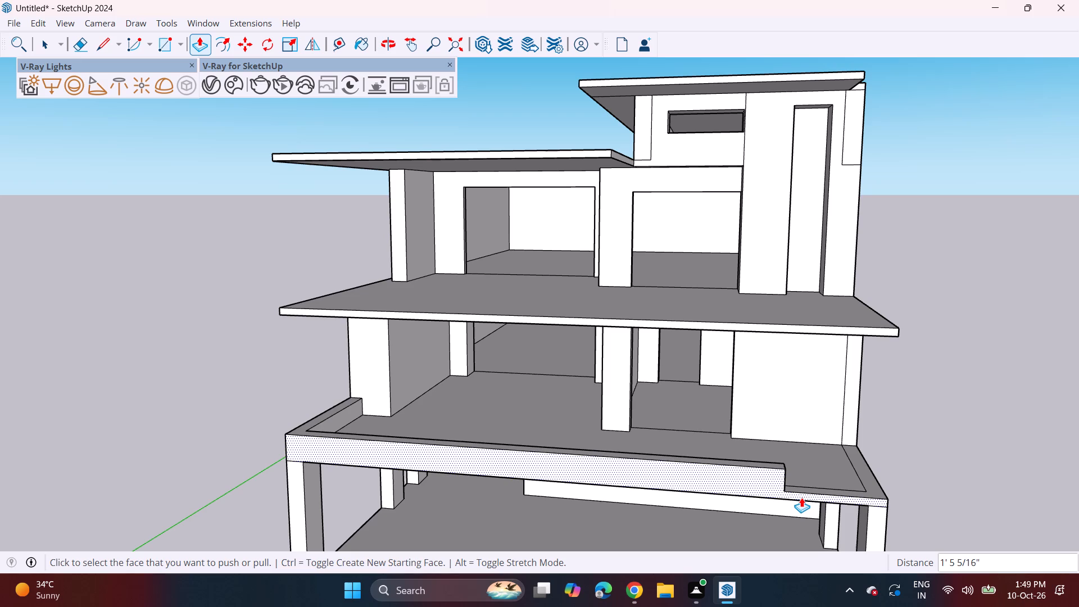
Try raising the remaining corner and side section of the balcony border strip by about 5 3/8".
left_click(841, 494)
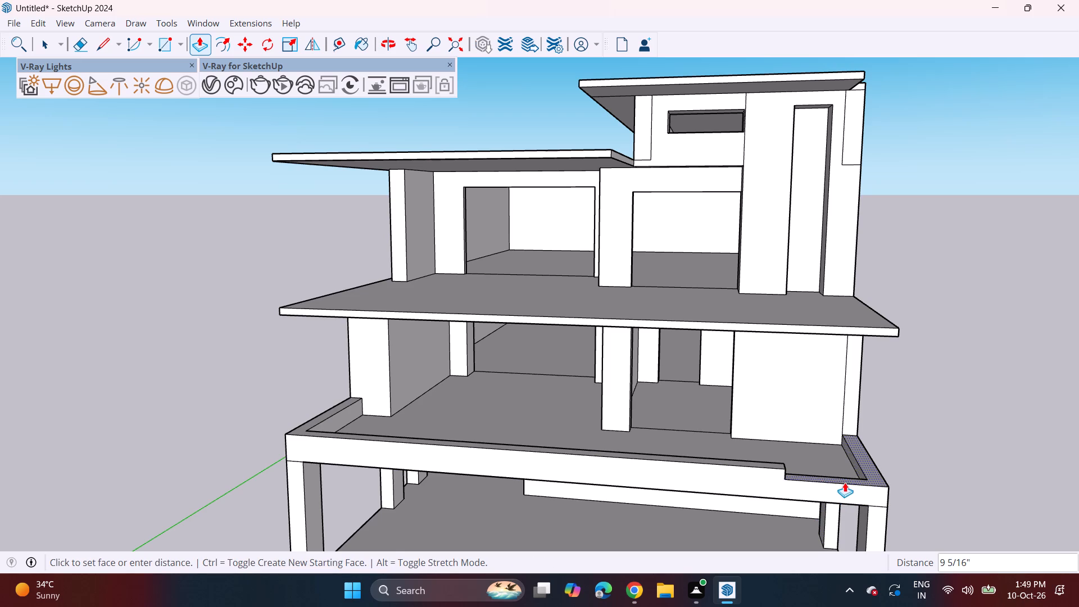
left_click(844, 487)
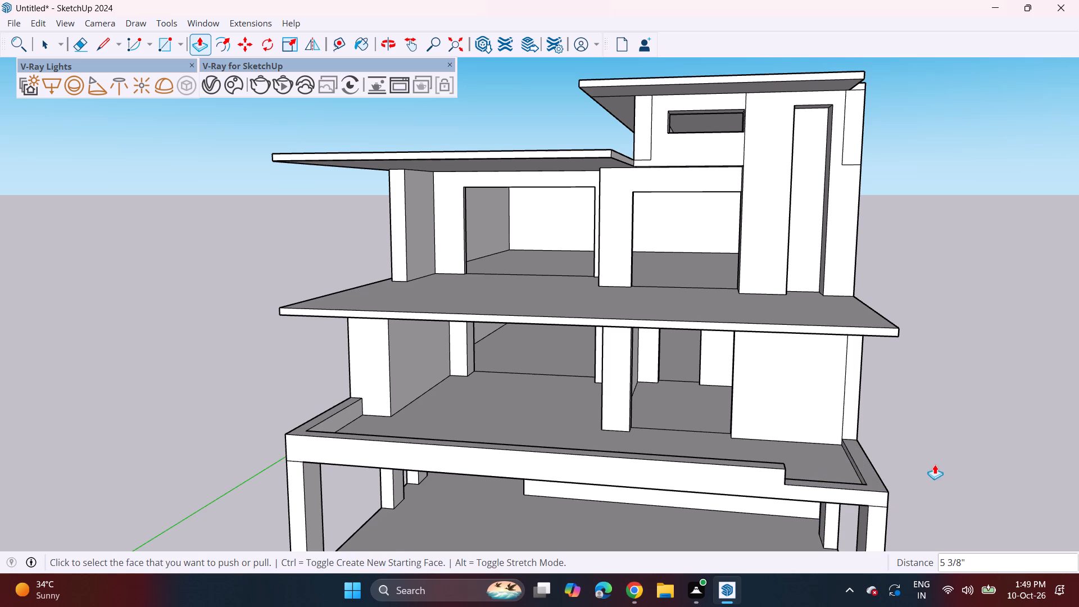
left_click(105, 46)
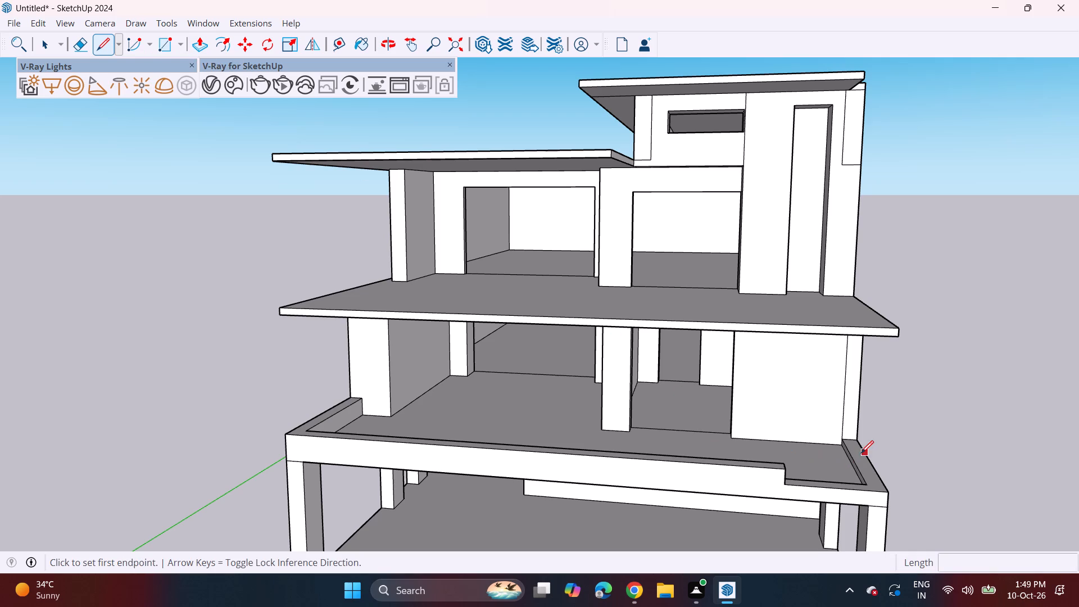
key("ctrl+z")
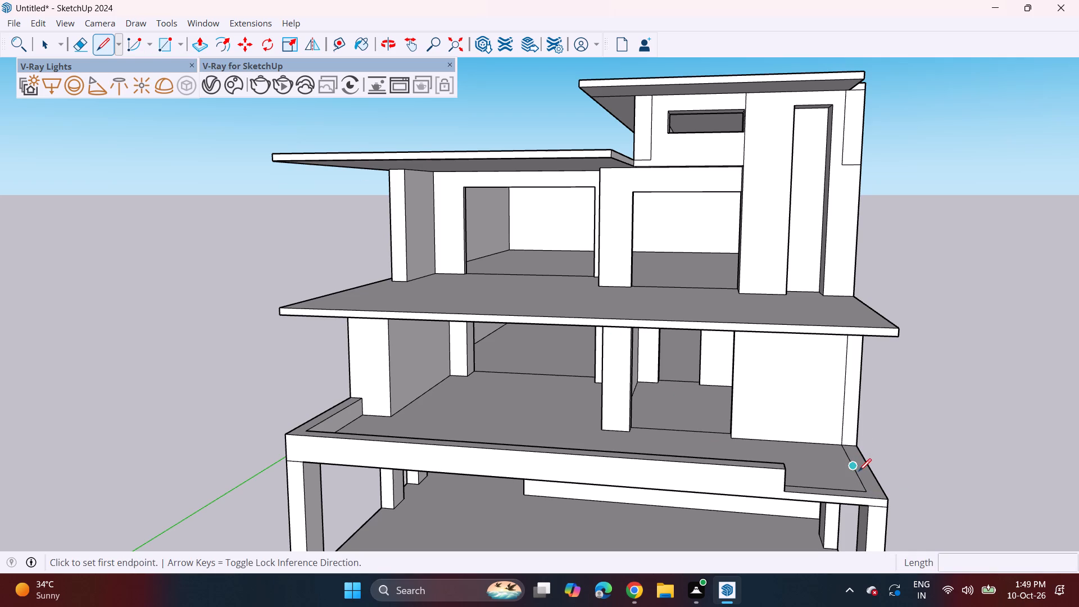
Divide the side border strip with a line about 1' 7/16" long, and Push/Pull its front corner section up about 5 5/16".
middle_click_drag(850, 480, 759, 490, "shift")
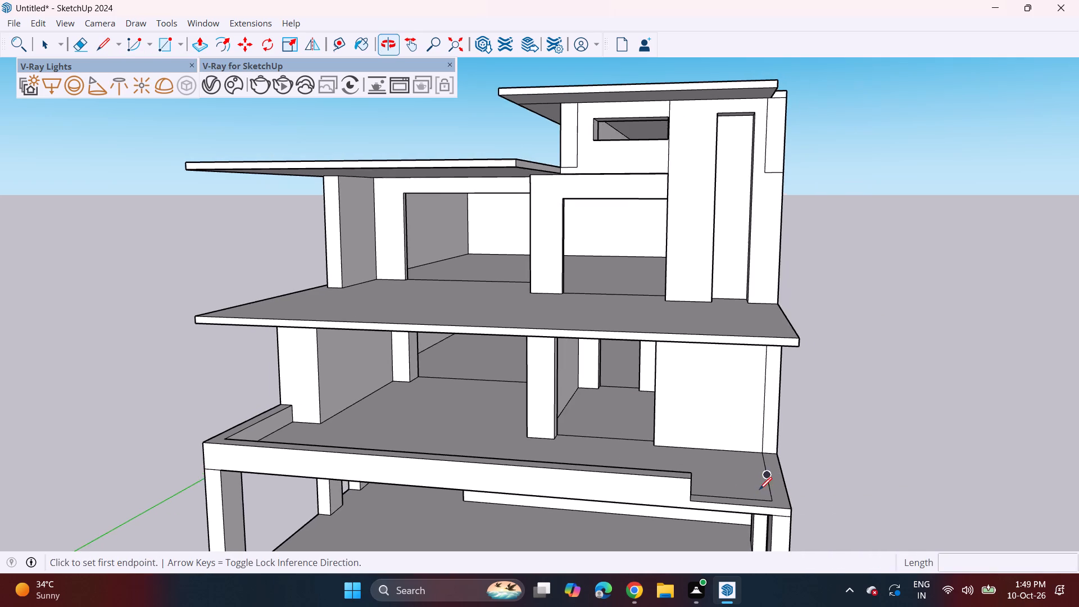
scroll(785, 489, "up", 4)
left_click(765, 479)
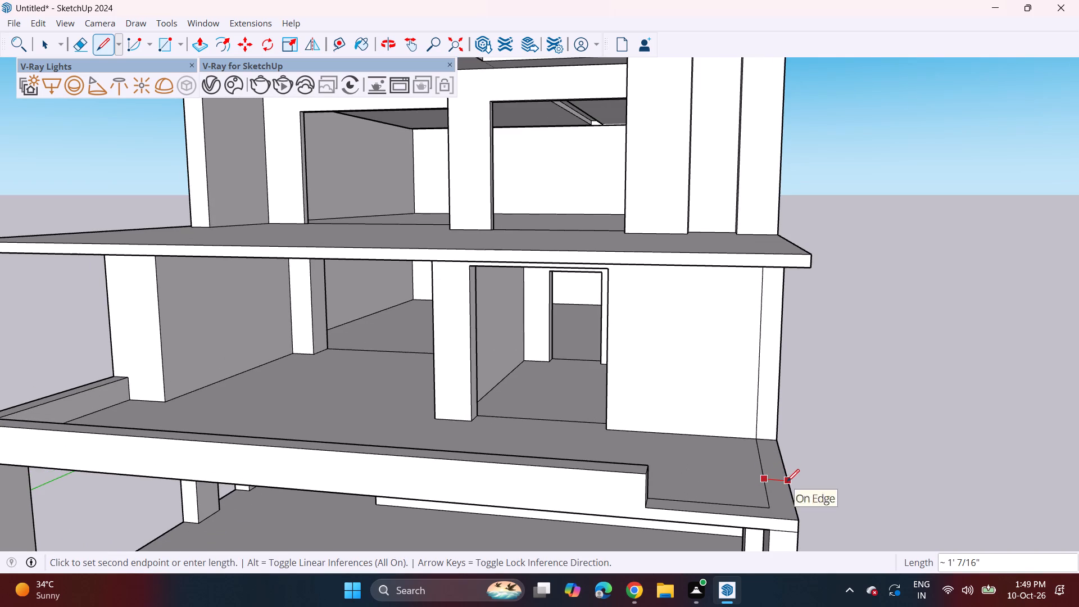
left_click(787, 482)
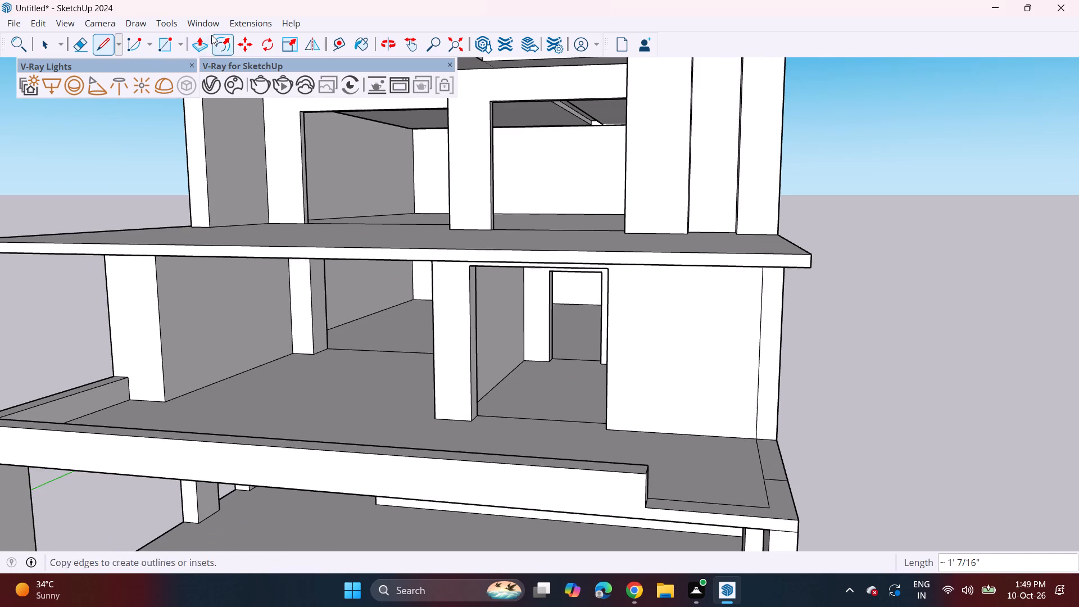
left_click(207, 42)
left_click(777, 514)
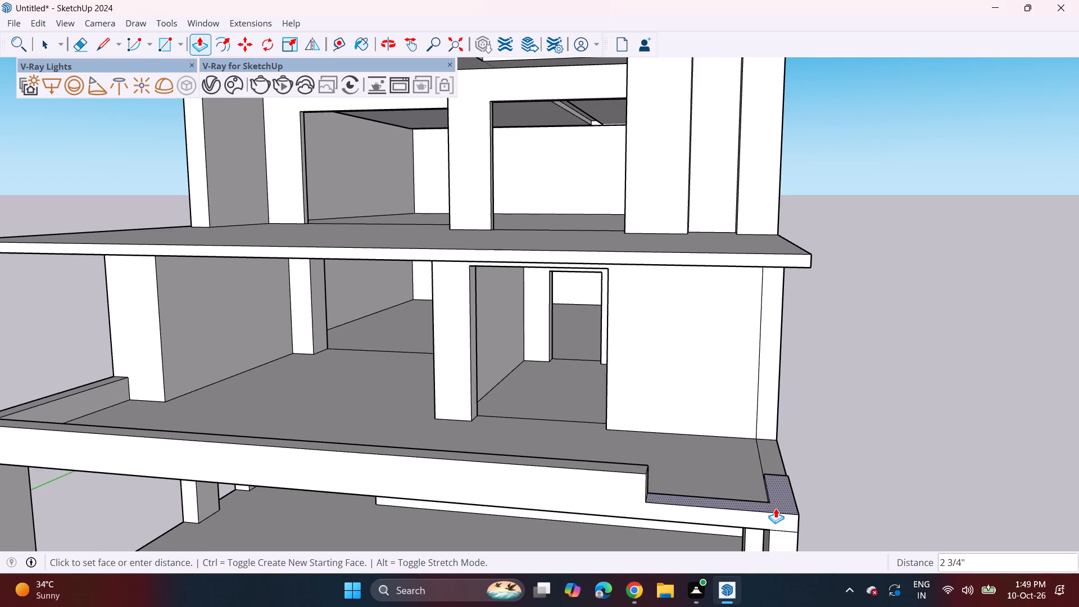
left_click(776, 504)
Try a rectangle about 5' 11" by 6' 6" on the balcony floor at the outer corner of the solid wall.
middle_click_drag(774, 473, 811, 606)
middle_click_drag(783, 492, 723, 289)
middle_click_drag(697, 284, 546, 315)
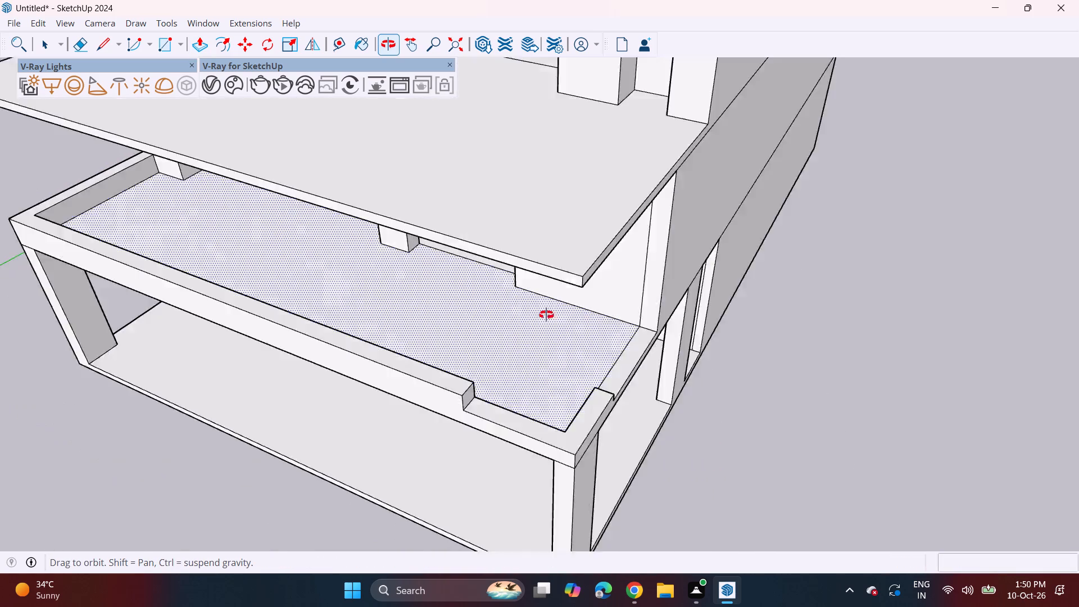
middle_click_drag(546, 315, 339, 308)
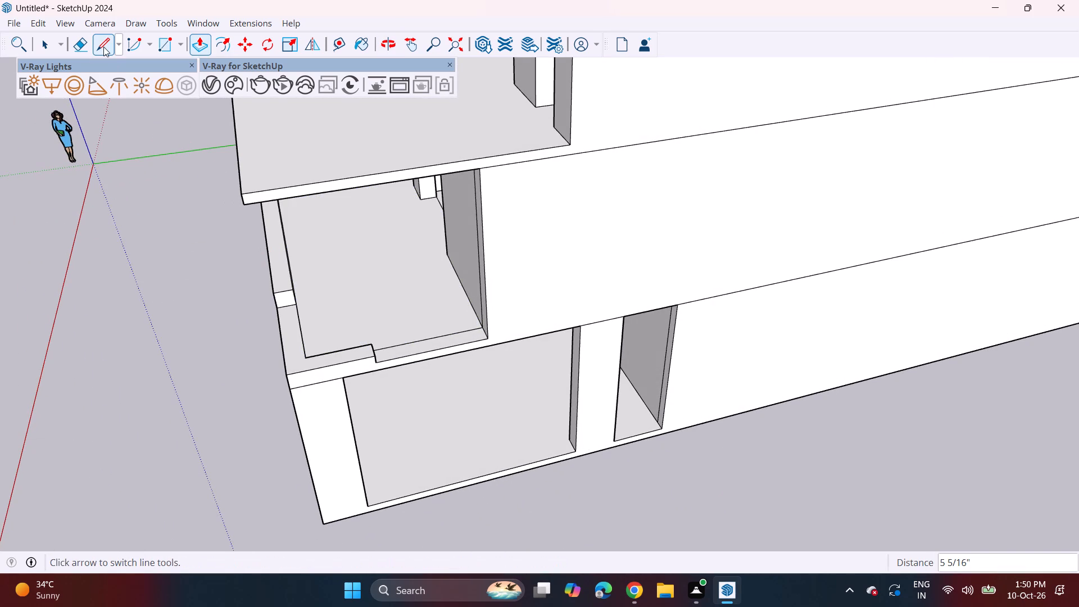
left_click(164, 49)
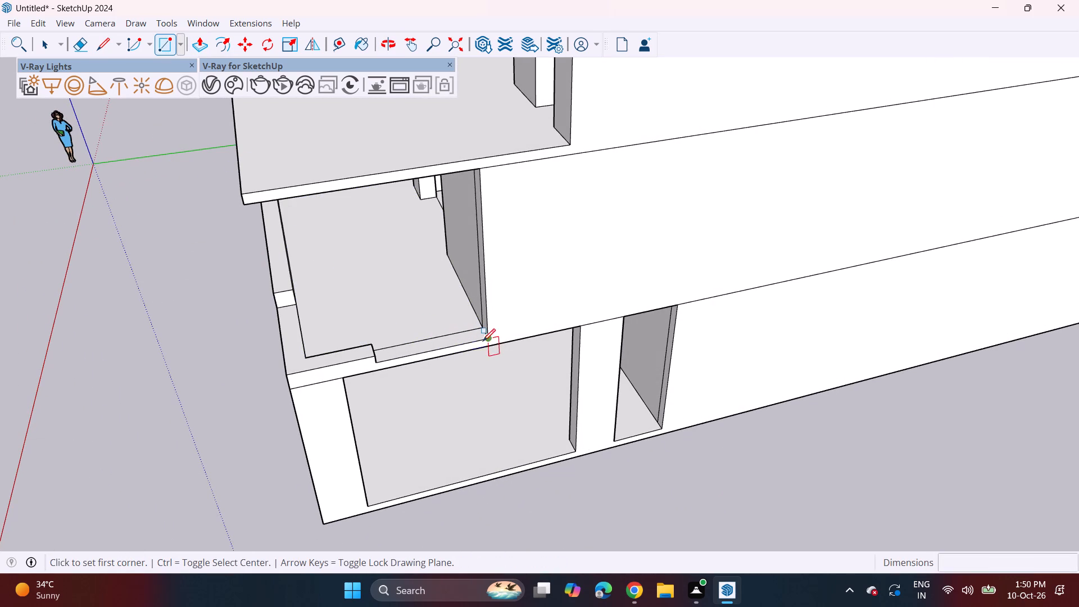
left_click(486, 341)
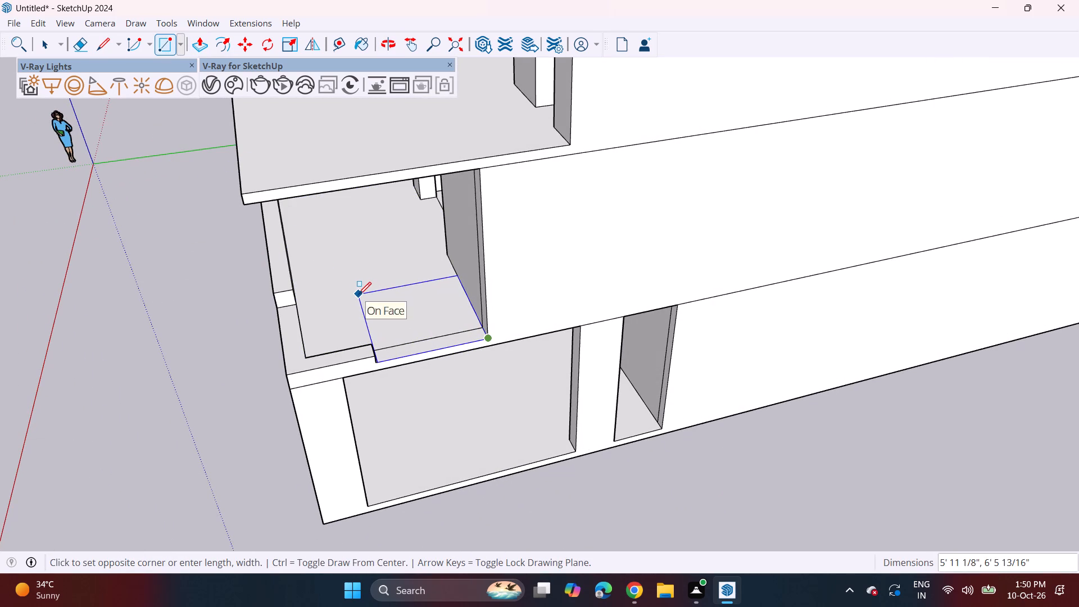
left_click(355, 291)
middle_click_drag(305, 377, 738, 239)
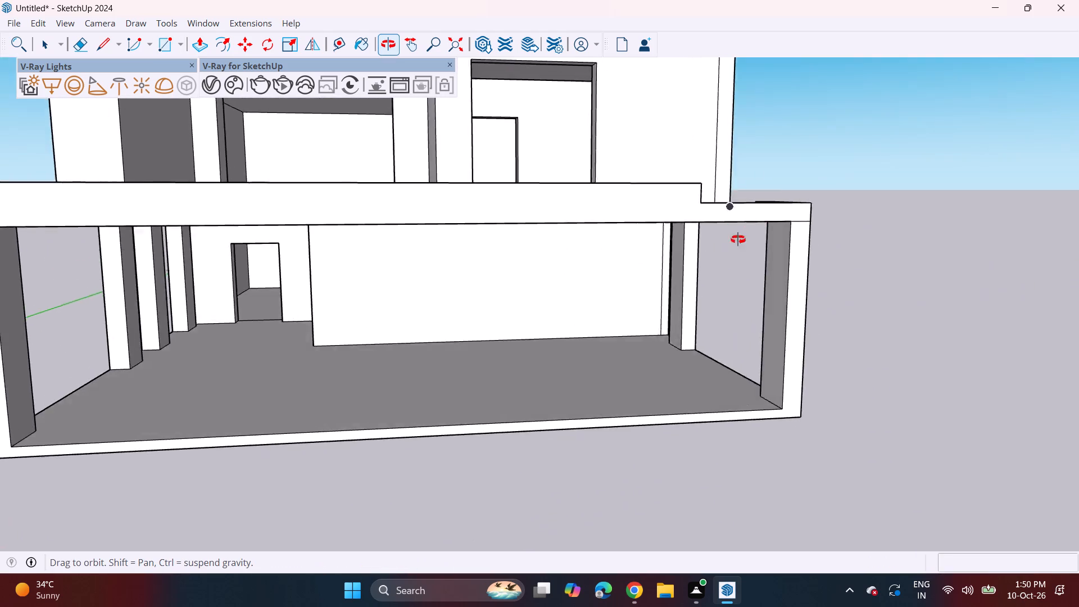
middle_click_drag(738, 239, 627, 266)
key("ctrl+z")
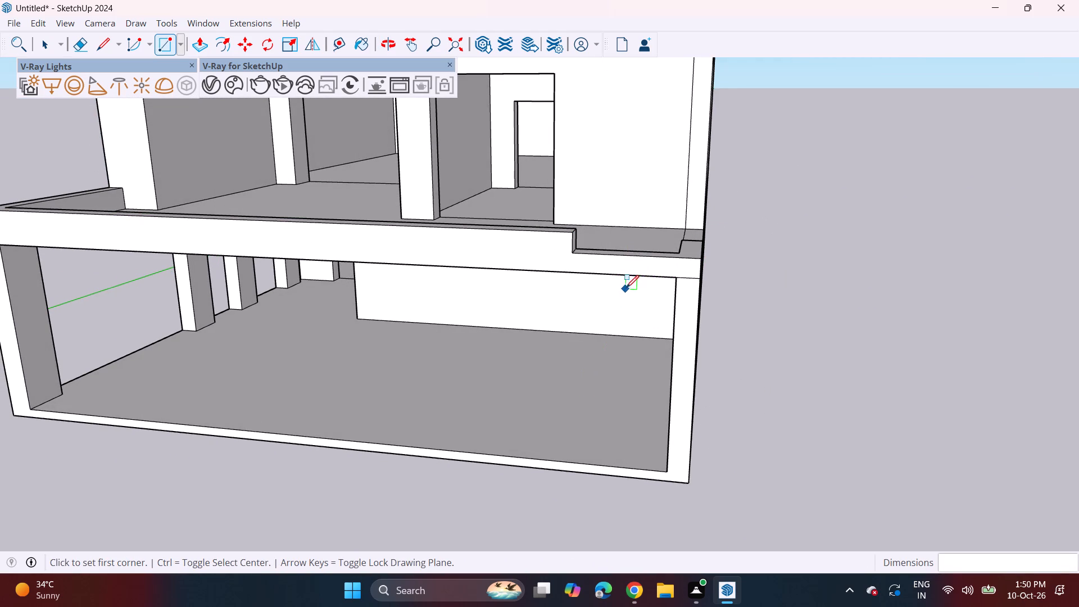
Draw a rectangle about 5' 9 13/16" by 3' 2 1/2" on the balcony floor at the wall's outer corner, and erase the border line crossing it.
middle_click_drag(629, 251, 659, 349)
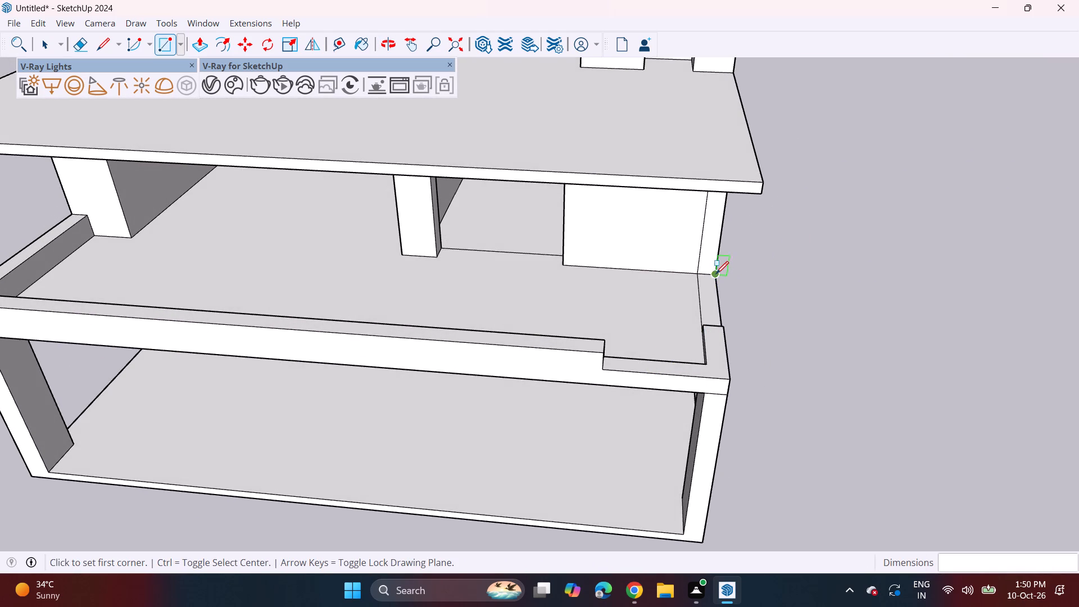
left_click(716, 274)
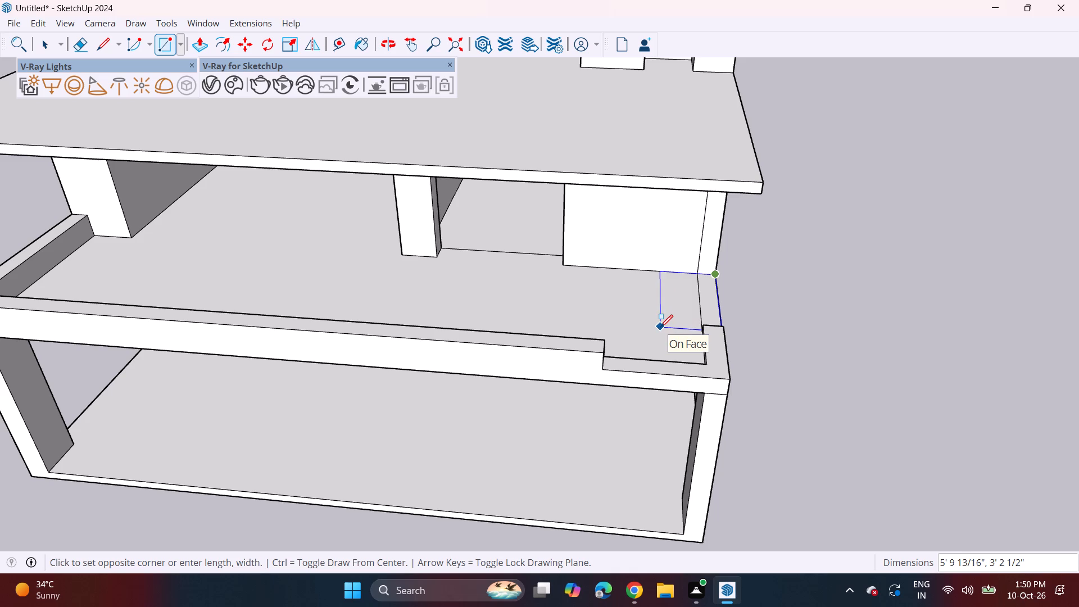
left_click(660, 327)
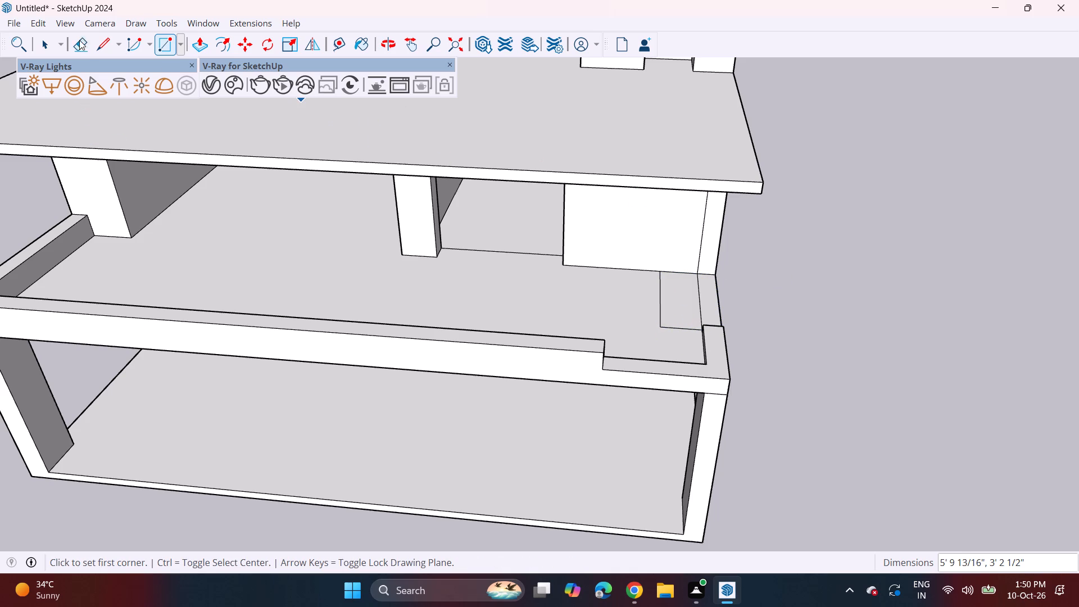
left_click(74, 46)
left_click_drag(696, 314, 706, 312)
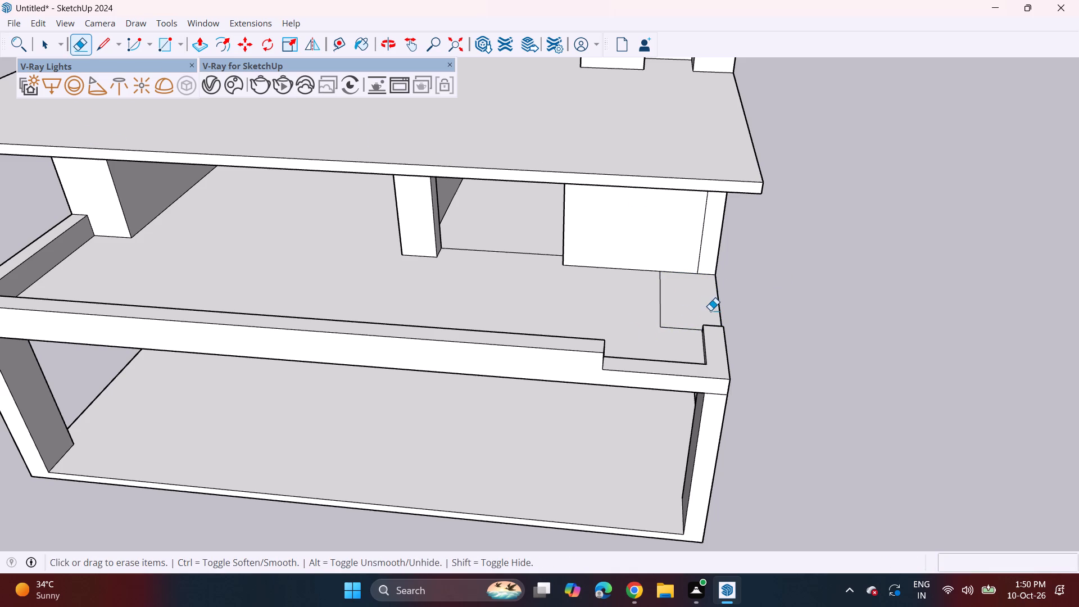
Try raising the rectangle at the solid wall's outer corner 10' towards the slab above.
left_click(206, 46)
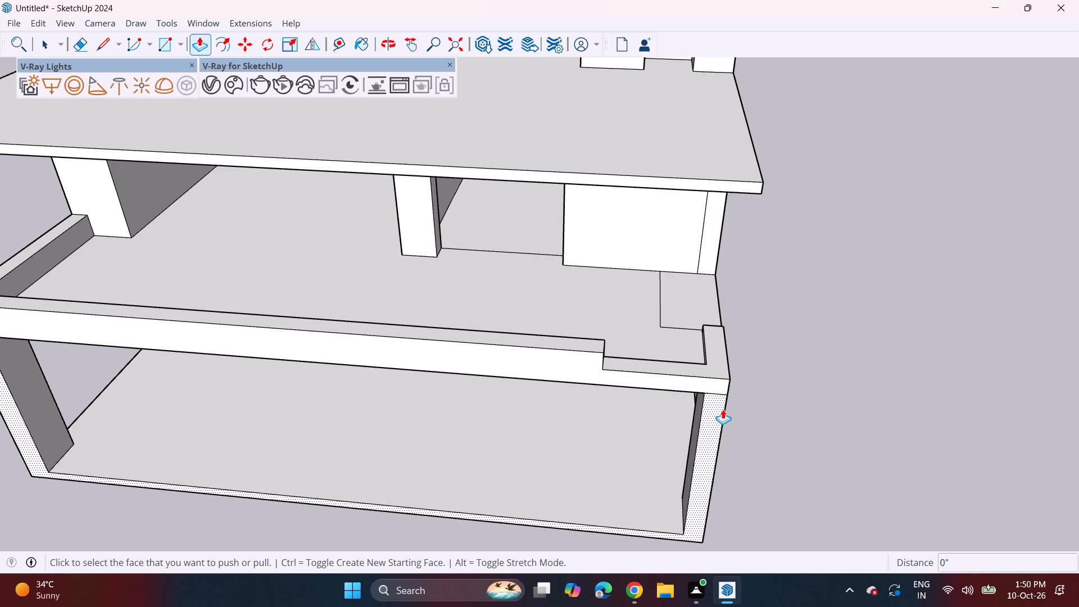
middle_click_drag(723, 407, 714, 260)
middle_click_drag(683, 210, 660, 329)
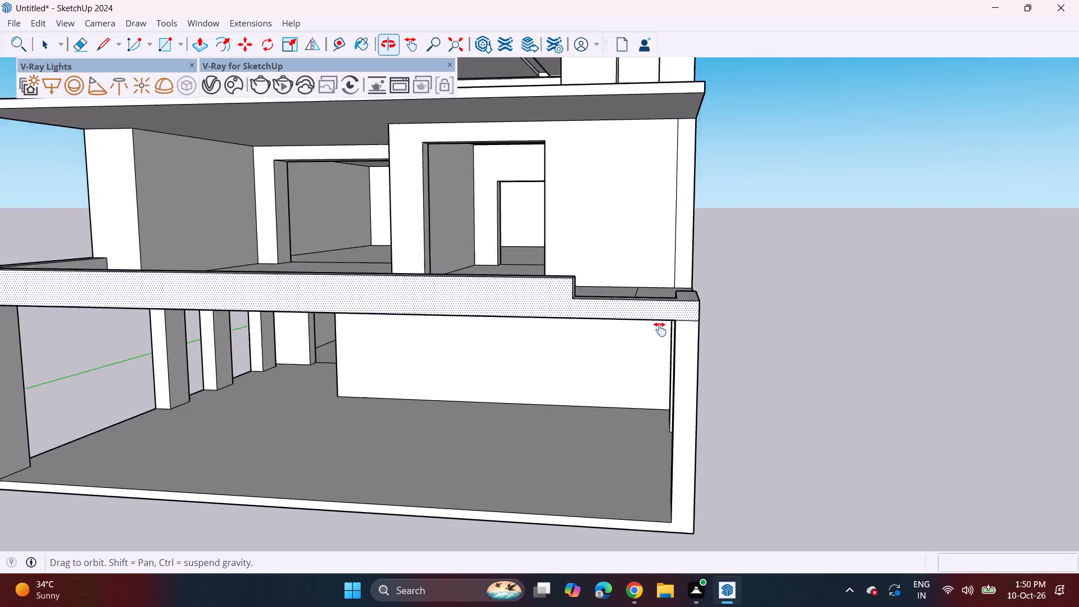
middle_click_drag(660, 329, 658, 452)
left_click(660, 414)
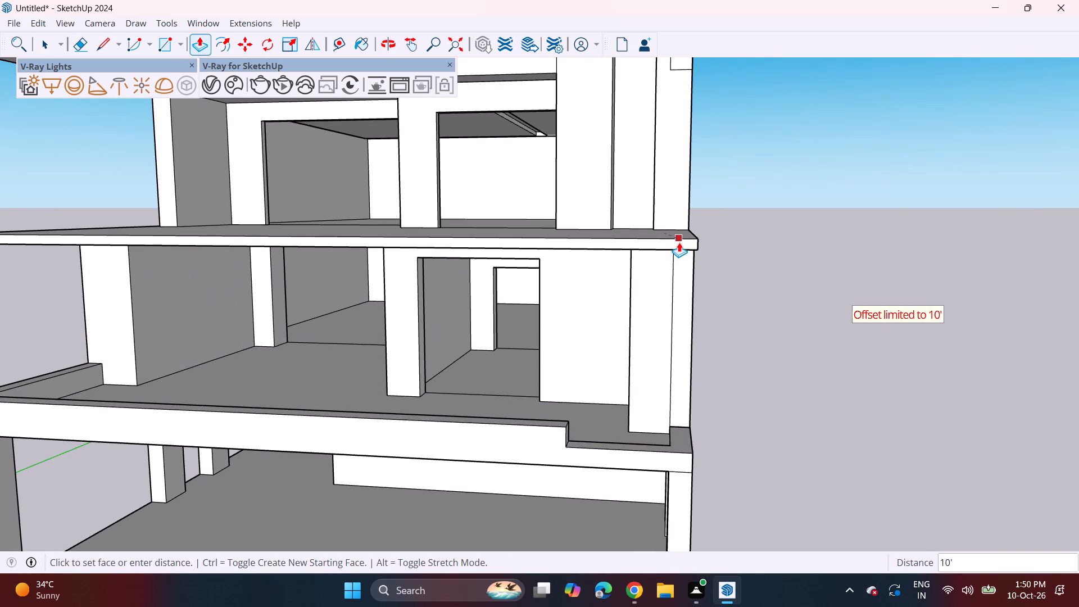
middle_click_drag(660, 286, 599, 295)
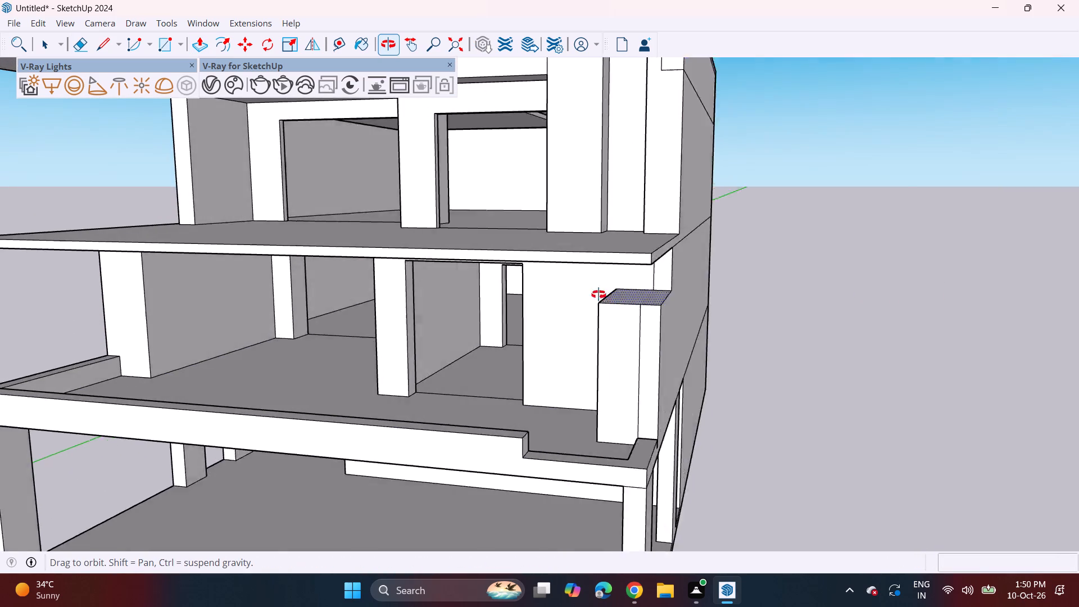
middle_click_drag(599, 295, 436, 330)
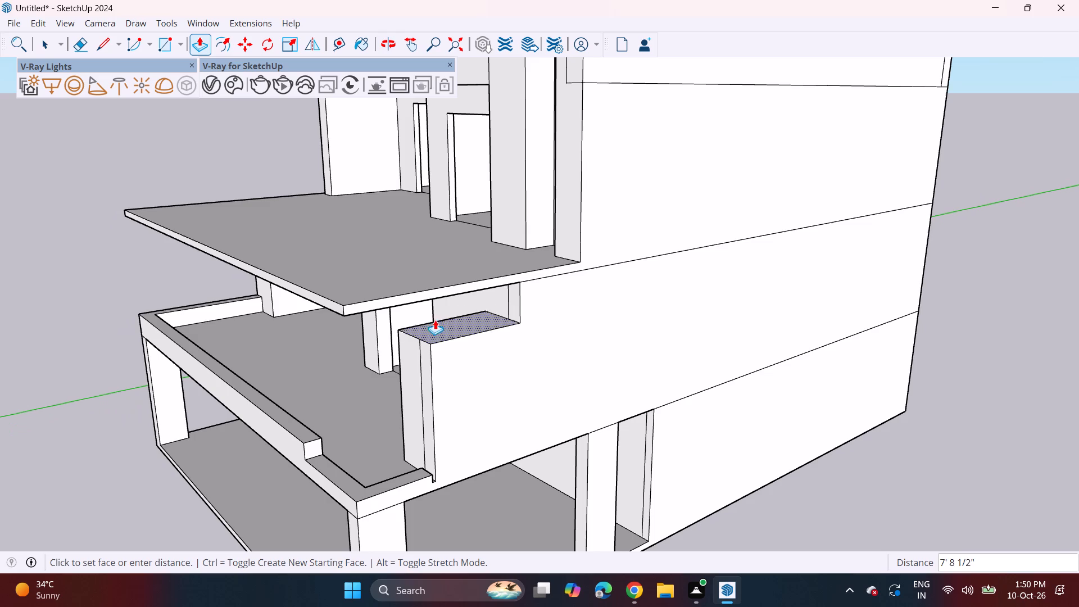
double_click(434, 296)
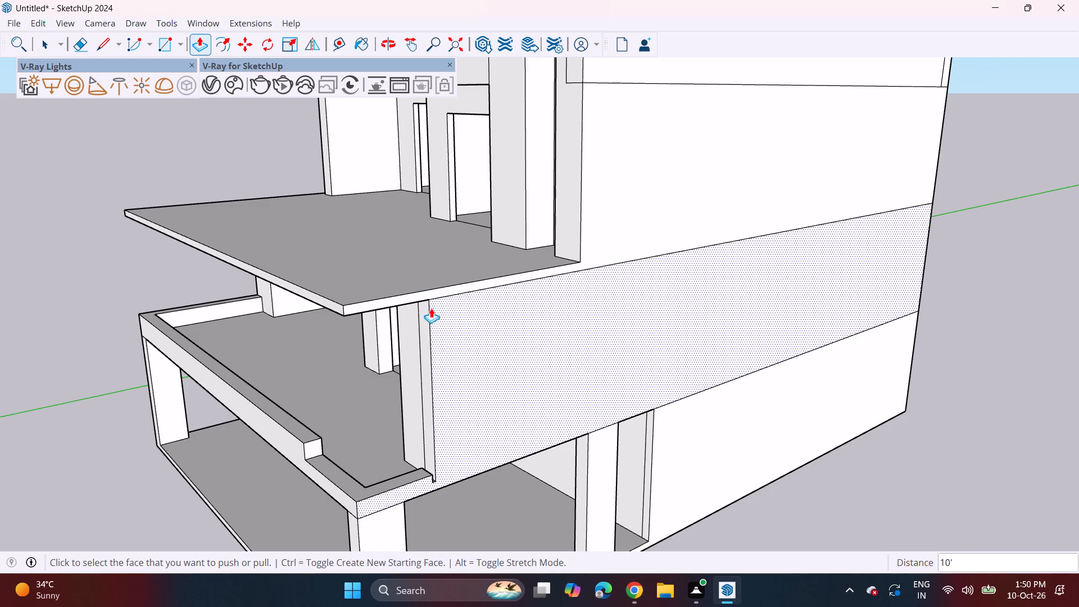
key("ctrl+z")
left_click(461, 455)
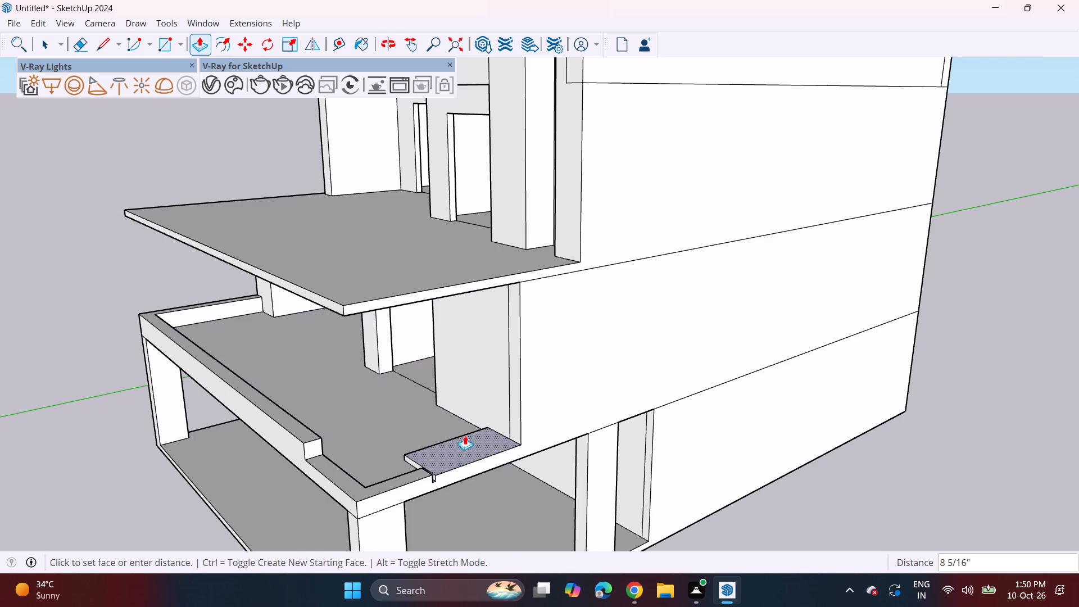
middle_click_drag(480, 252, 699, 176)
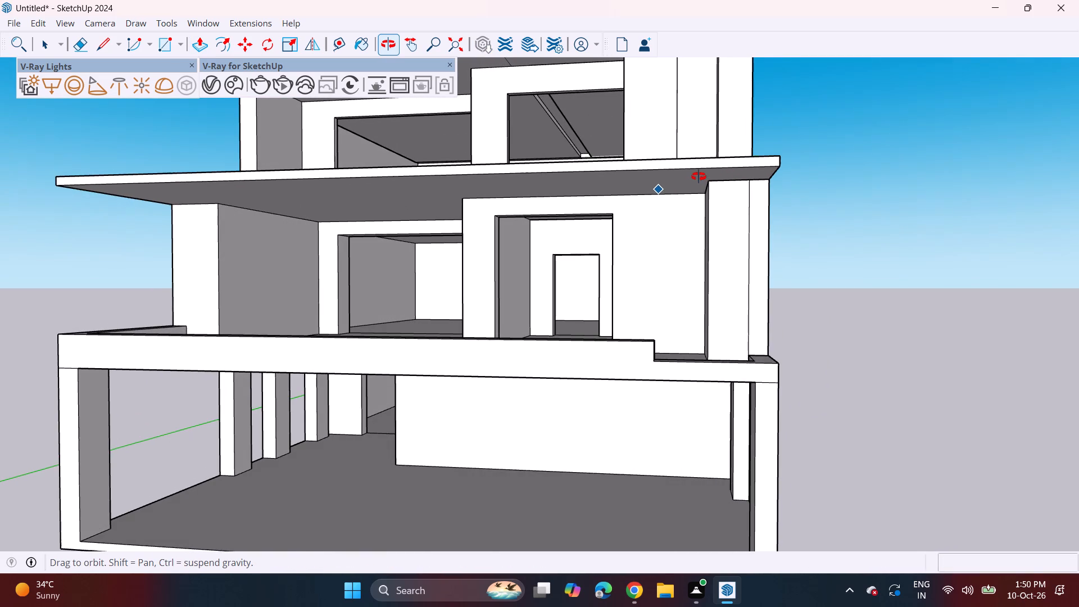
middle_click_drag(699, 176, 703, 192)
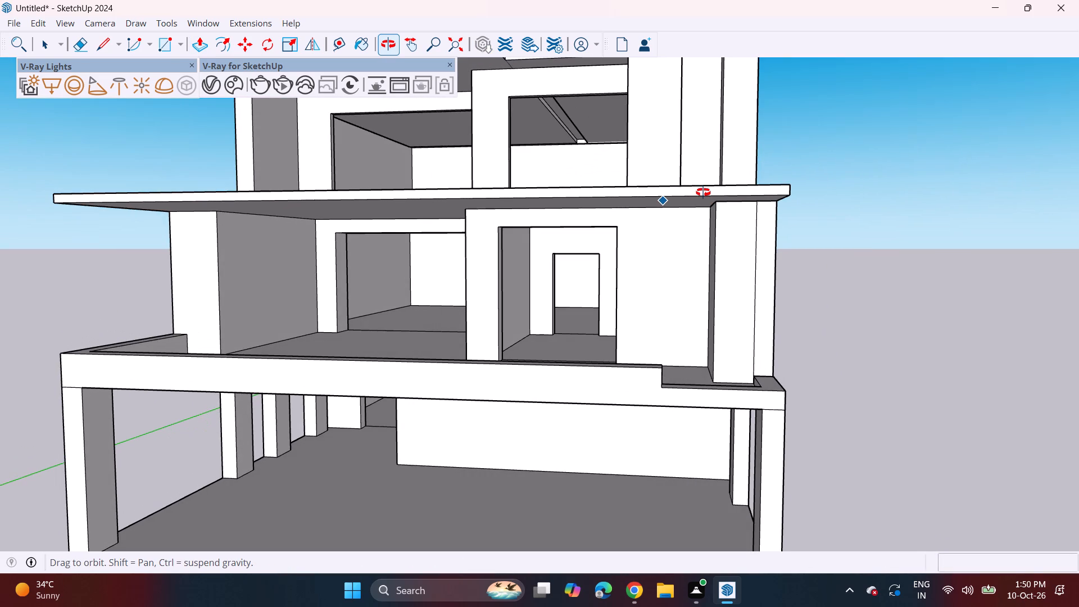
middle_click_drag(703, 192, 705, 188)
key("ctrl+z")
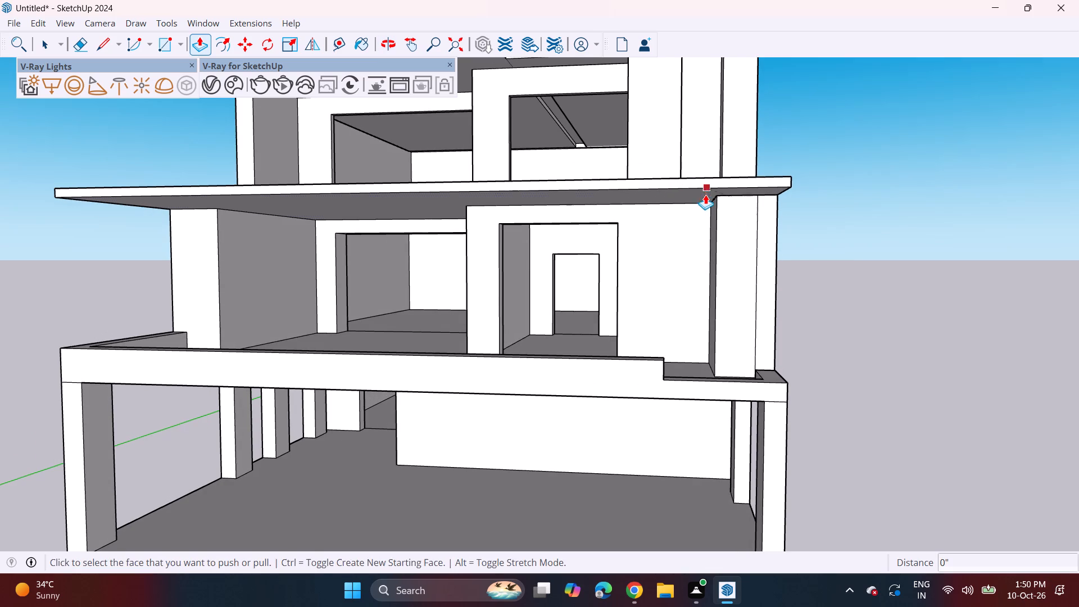
Divide the upper slab's front edge with a 6" line and Push/Pull the outer section back about 10' 5 1/16" to the wall face.
middle_click_drag(684, 232, 683, 246)
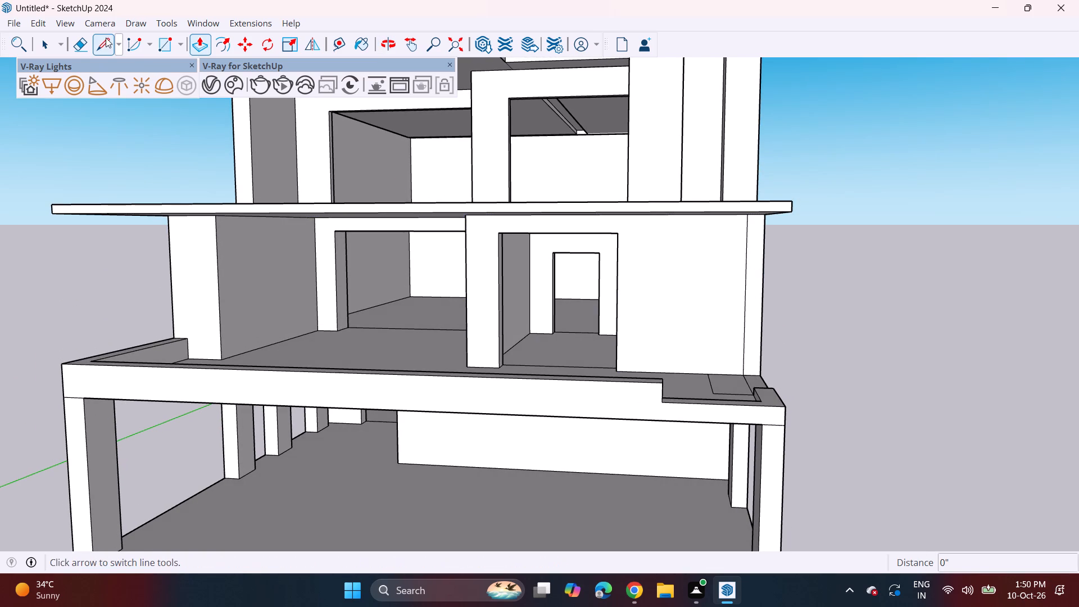
left_click(106, 39)
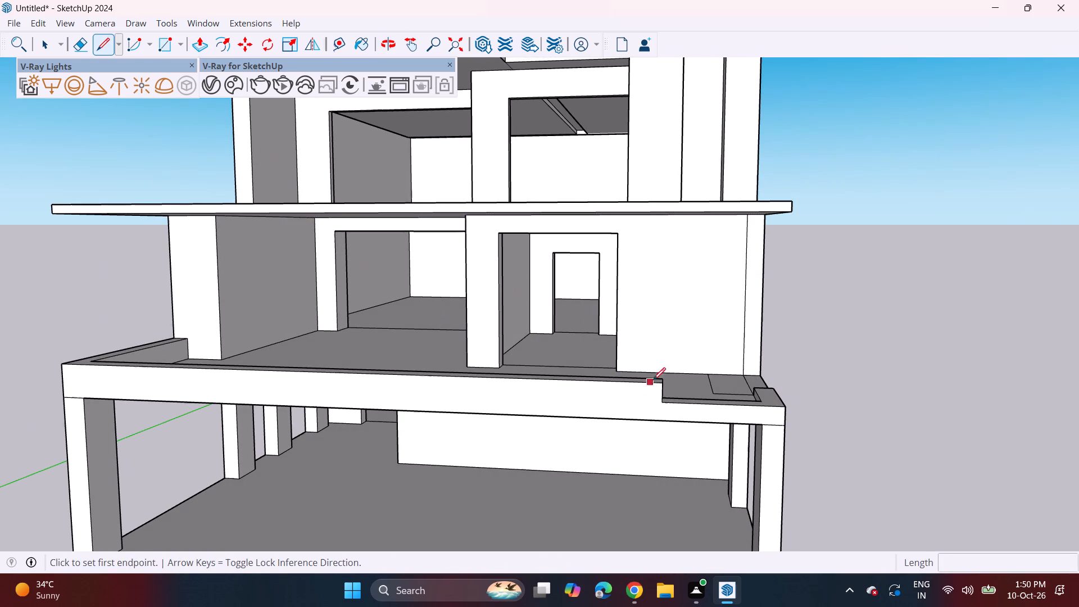
left_click(668, 214)
left_click(669, 205)
middle_click_drag(677, 209, 628, 281)
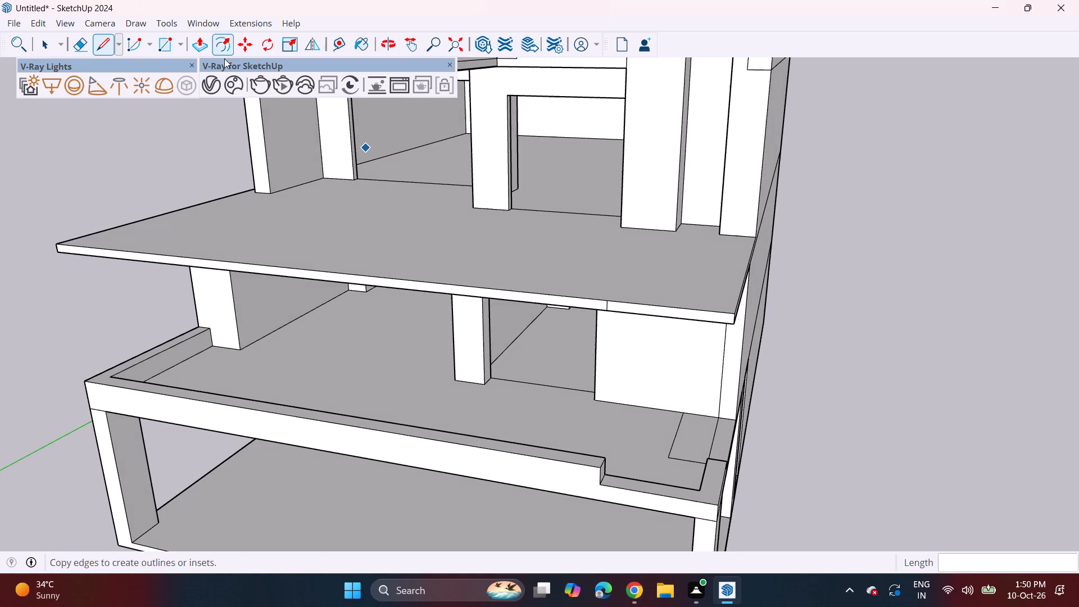
left_click(191, 40)
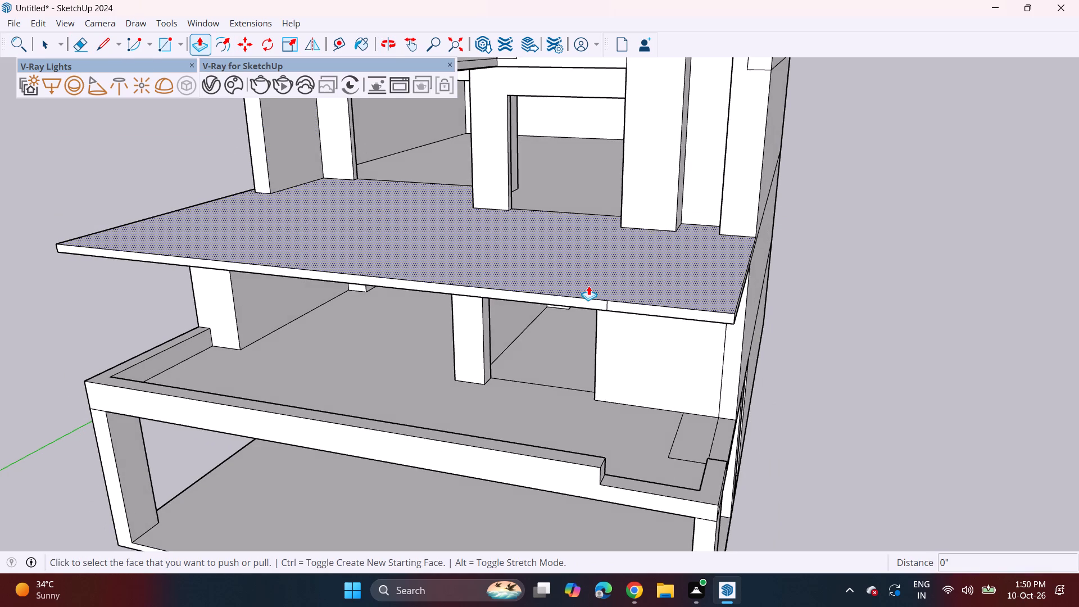
middle_click_drag(581, 289, 520, 307)
left_click(560, 341)
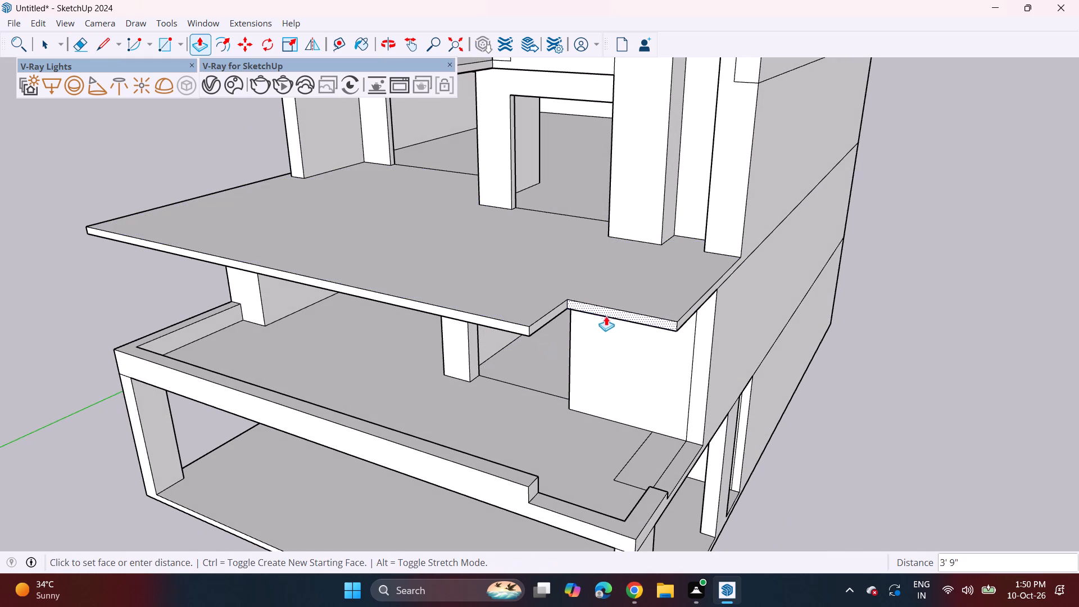
double_click(700, 277)
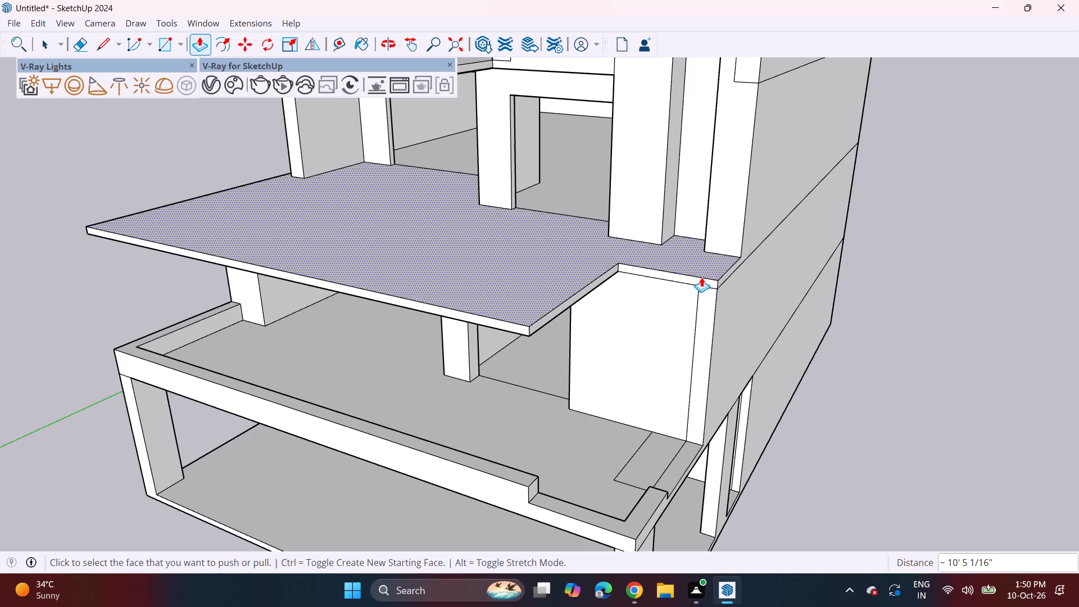
key("Escape")
left_click(699, 282)
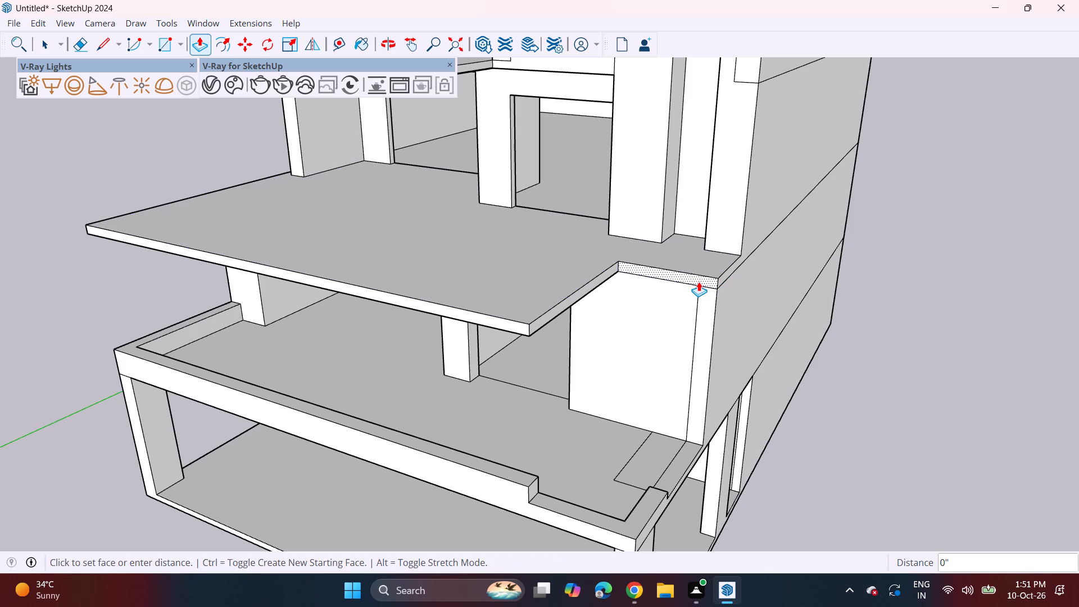
left_click(701, 290)
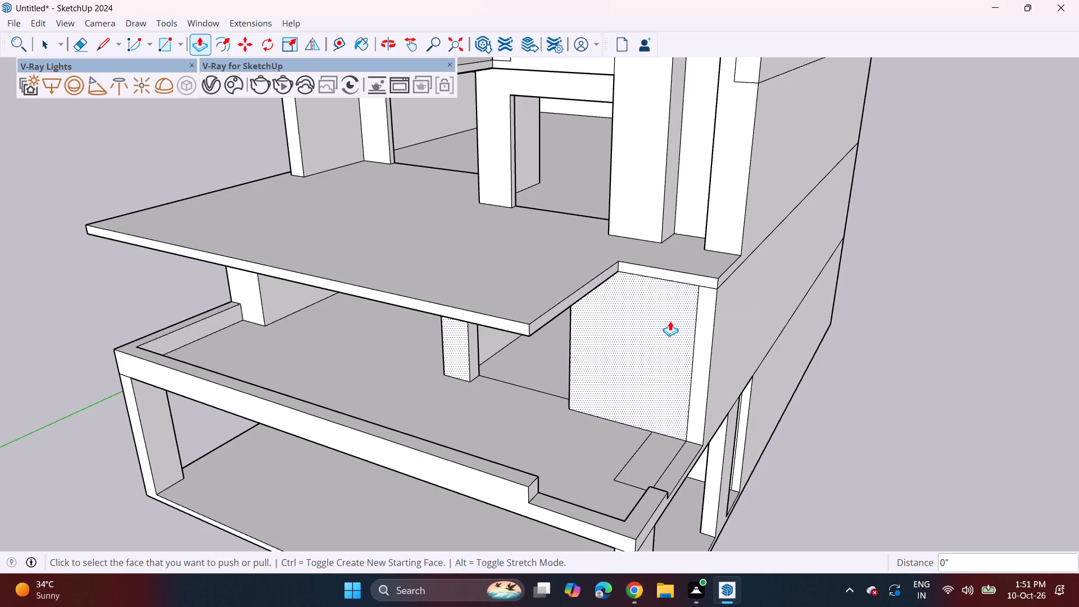
Erase the line separating the balcony floor rectangle from the side border at the solid wall's outer corner.
middle_click_drag(678, 320, 730, 284)
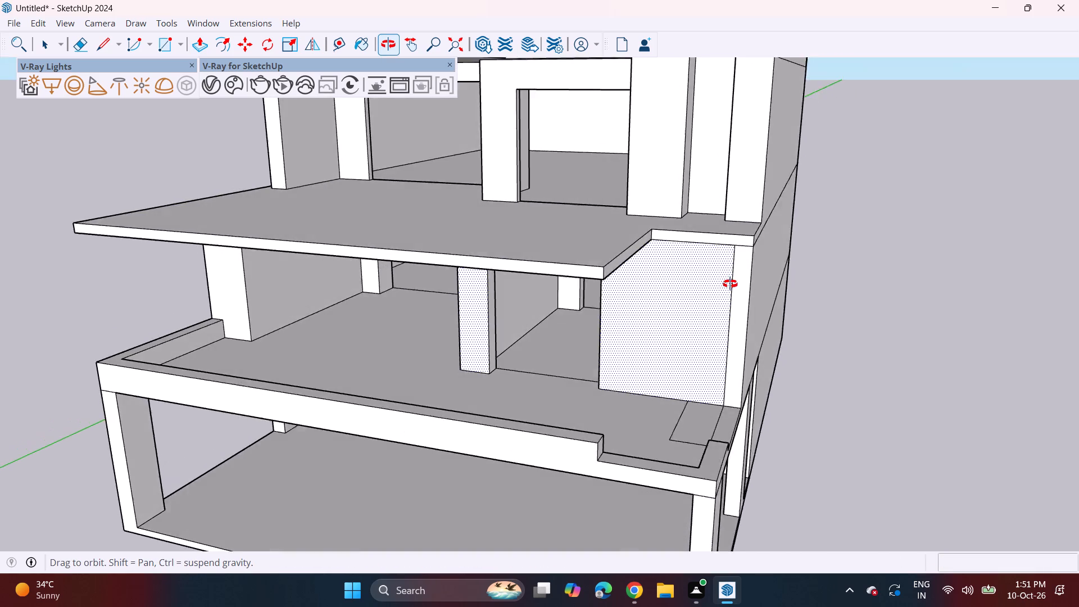
middle_click_drag(730, 284, 776, 238)
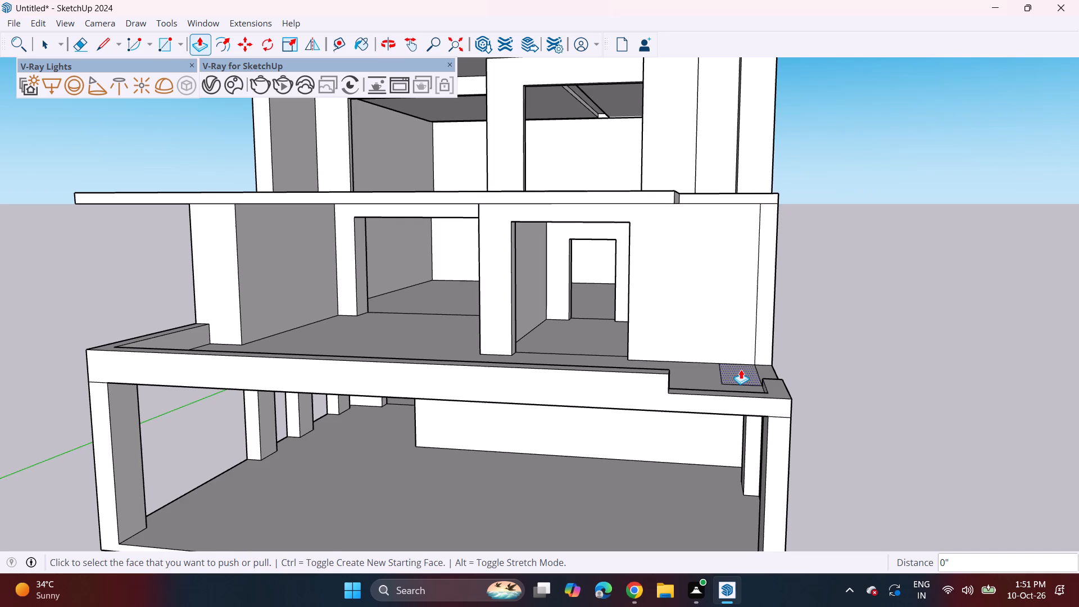
left_click(741, 369)
key("Escape")
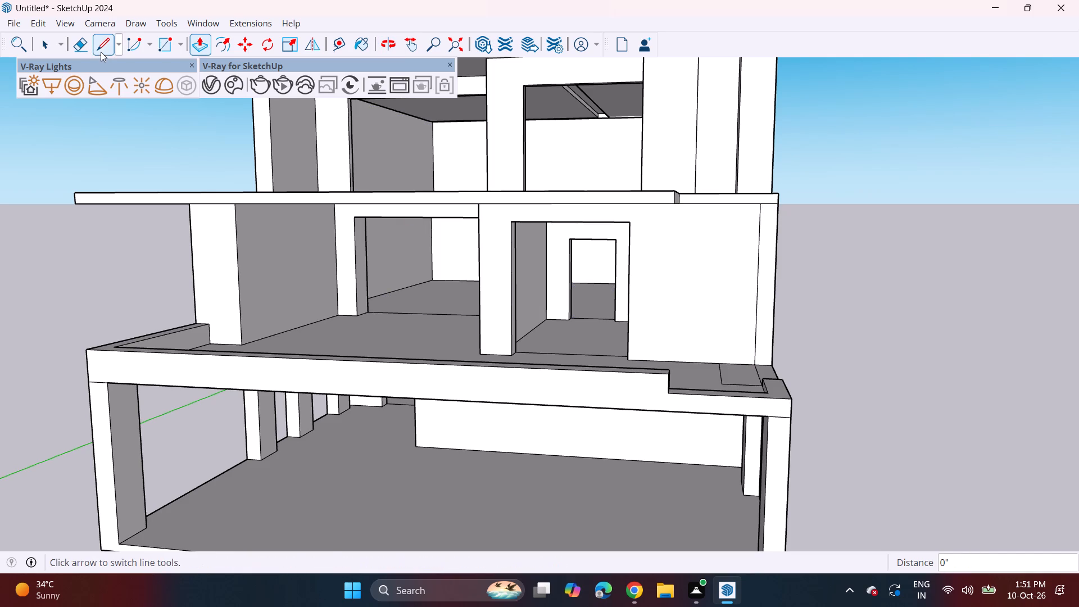
left_click(81, 48)
left_click(757, 375)
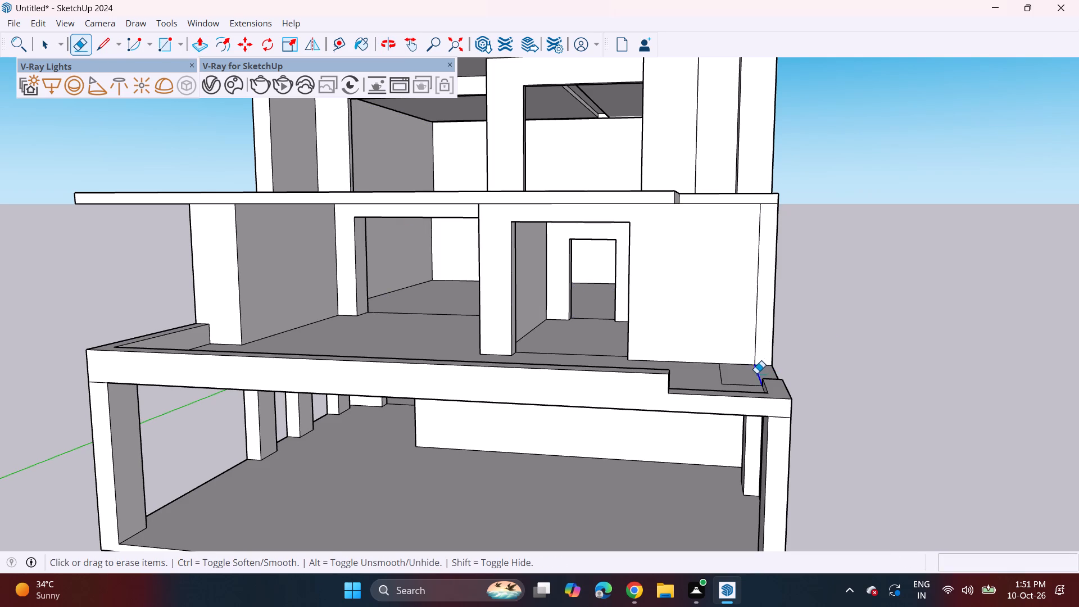
Push/Pull the merged corner area up about 10' 7 7/16" to the top of the upper slab as a new volume.
left_click(197, 46)
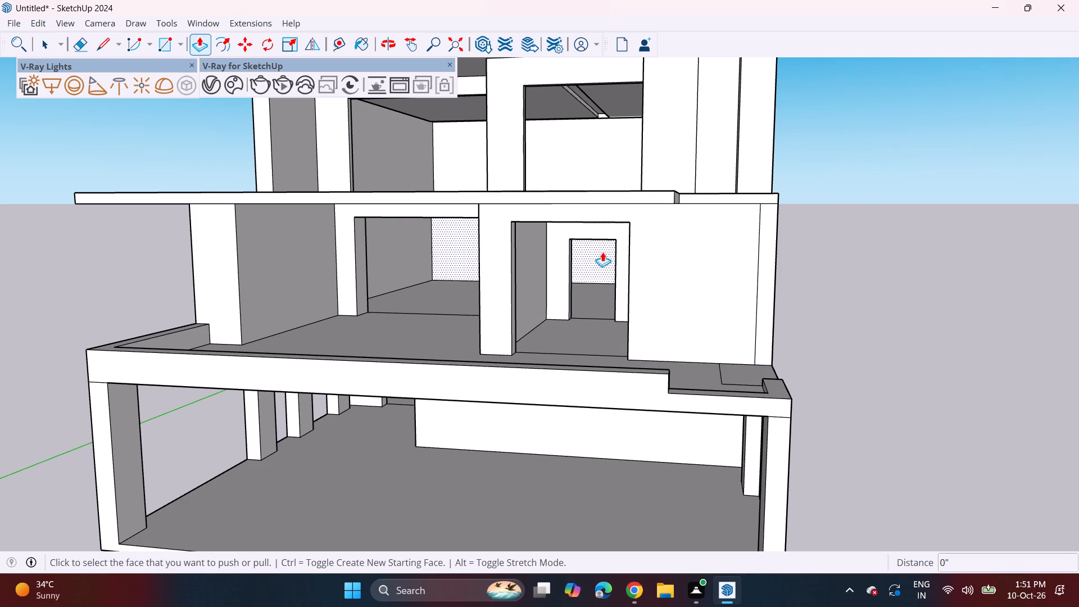
left_click(749, 370)
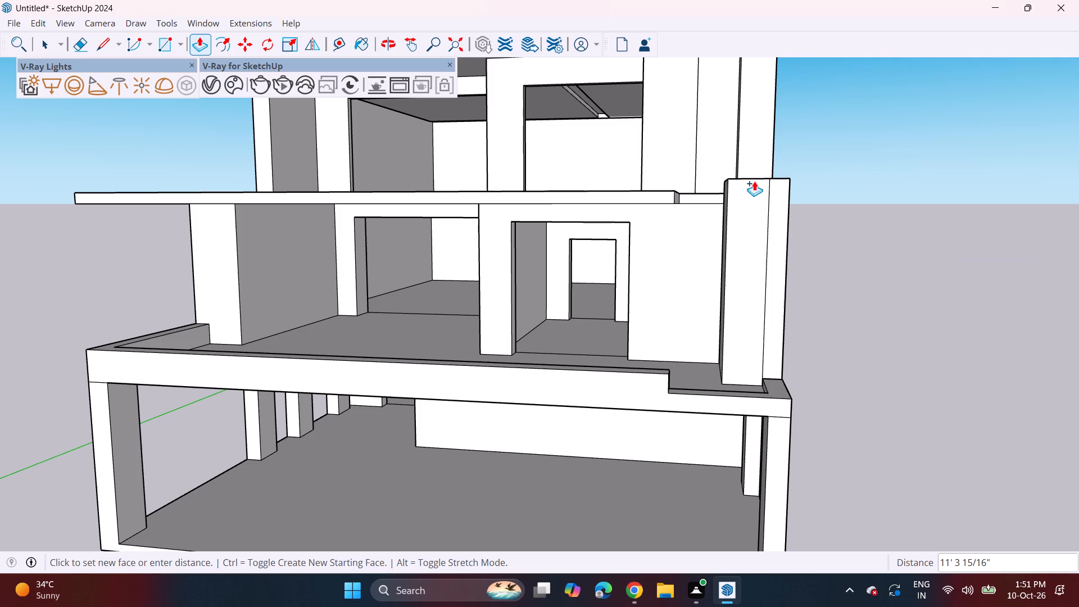
left_click(704, 195)
Erase the vertical line dividing the front face of the new corner column.
middle_click_drag(760, 213, 451, 233)
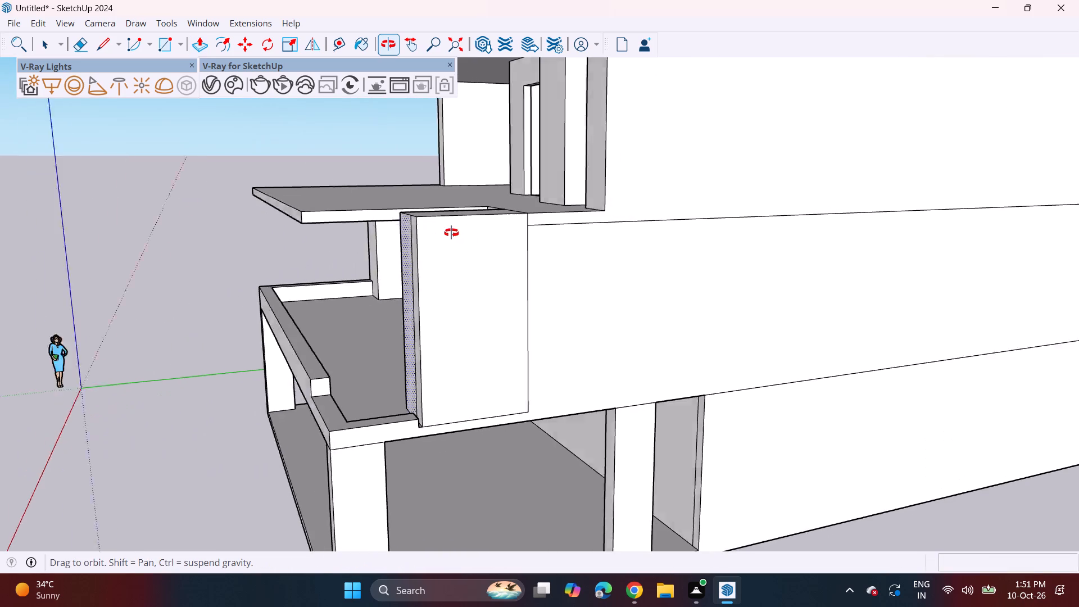
middle_click_drag(451, 233, 447, 233)
middle_click(416, 358)
scroll(416, 358, "up", 5)
scroll(396, 419, "up", 6)
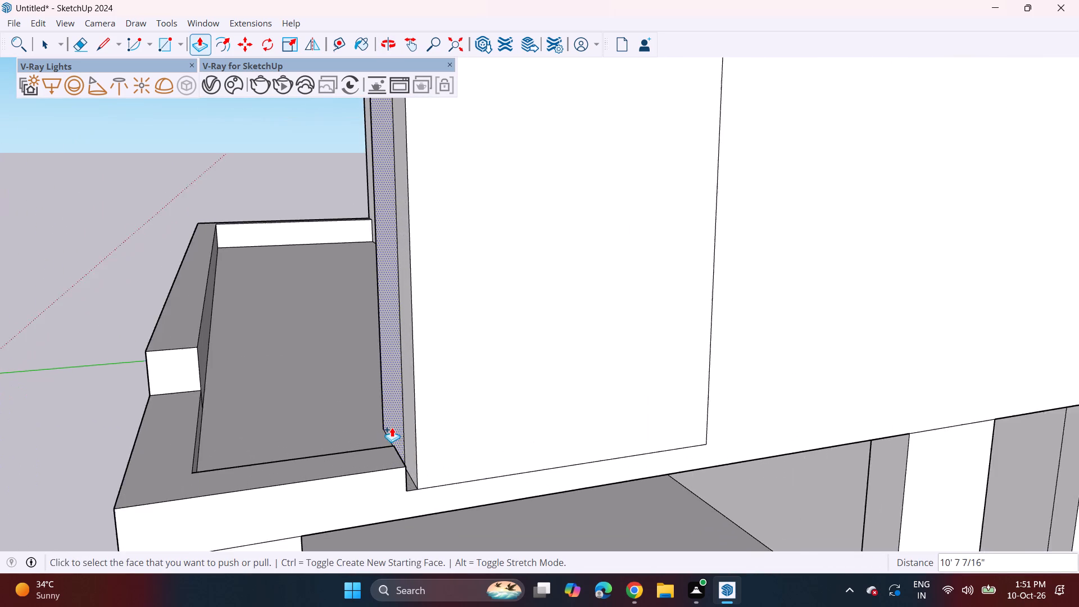
middle_click_drag(391, 432, 542, 404)
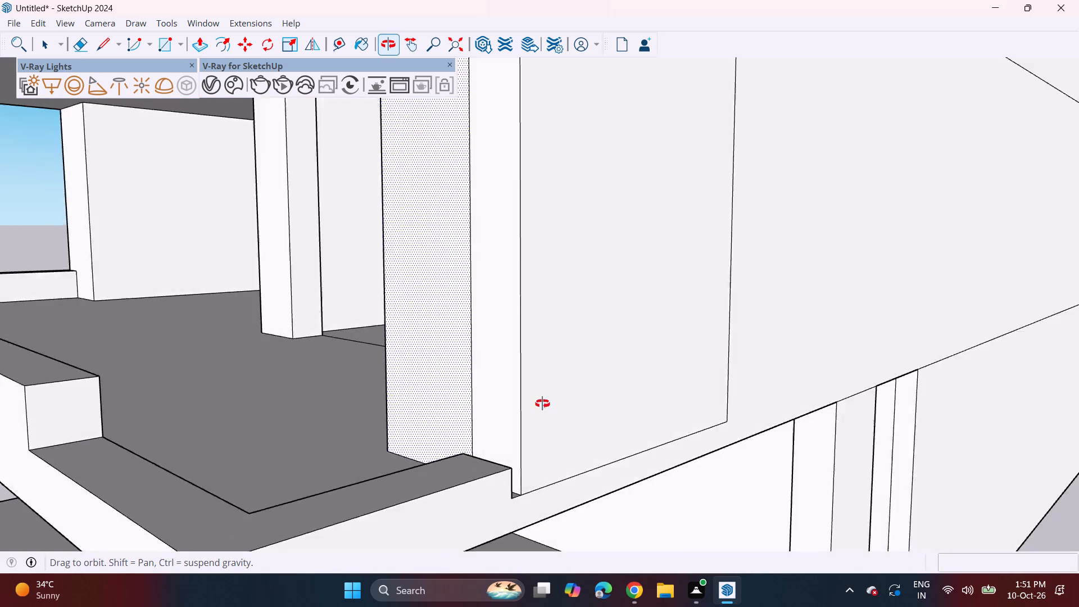
middle_click_drag(542, 404, 710, 372)
scroll(592, 310, "down", 8)
left_click(75, 46)
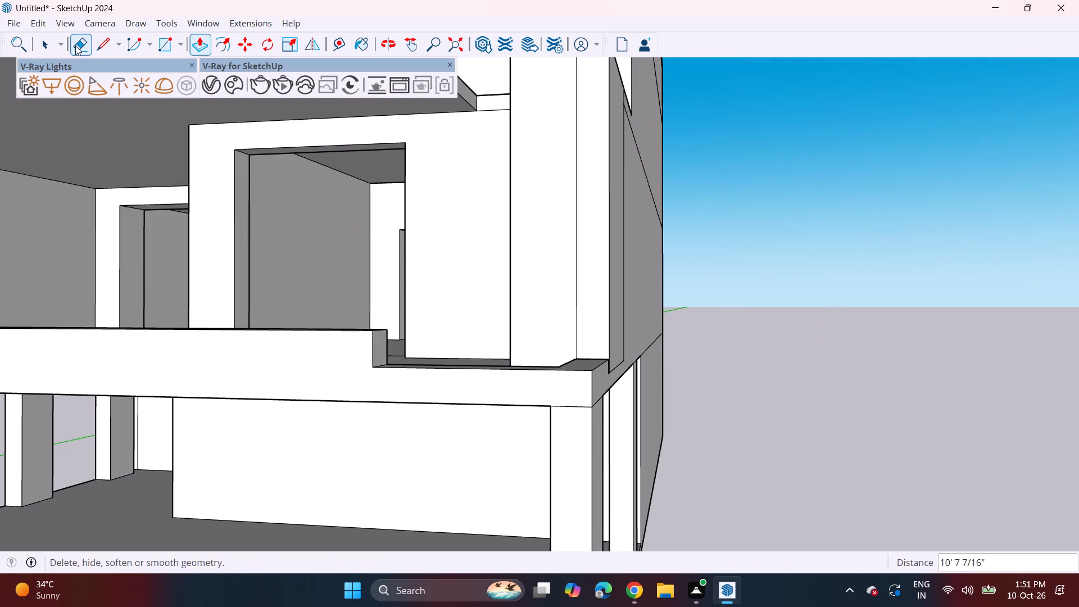
left_click_drag(577, 173, 582, 170)
scroll(462, 214, "down", 2)
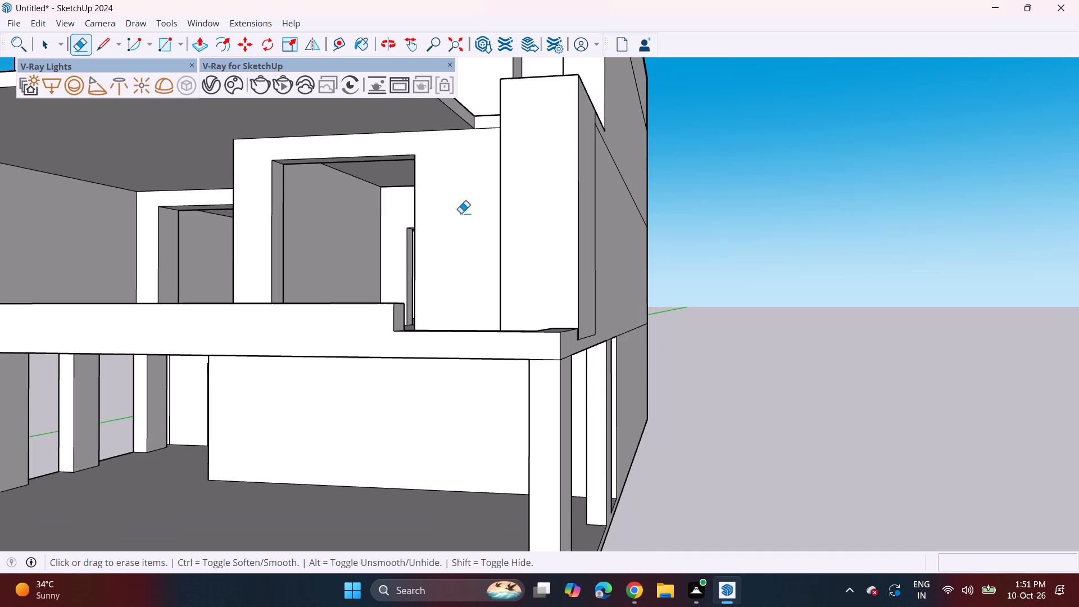
Push/Pull the side face of the upper slab's notch inward about 1' 4 15/16", widening the cut-out beside the corner column.
middle_click_drag(369, 234, 367, 314)
middle_click_drag(382, 308, 447, 311)
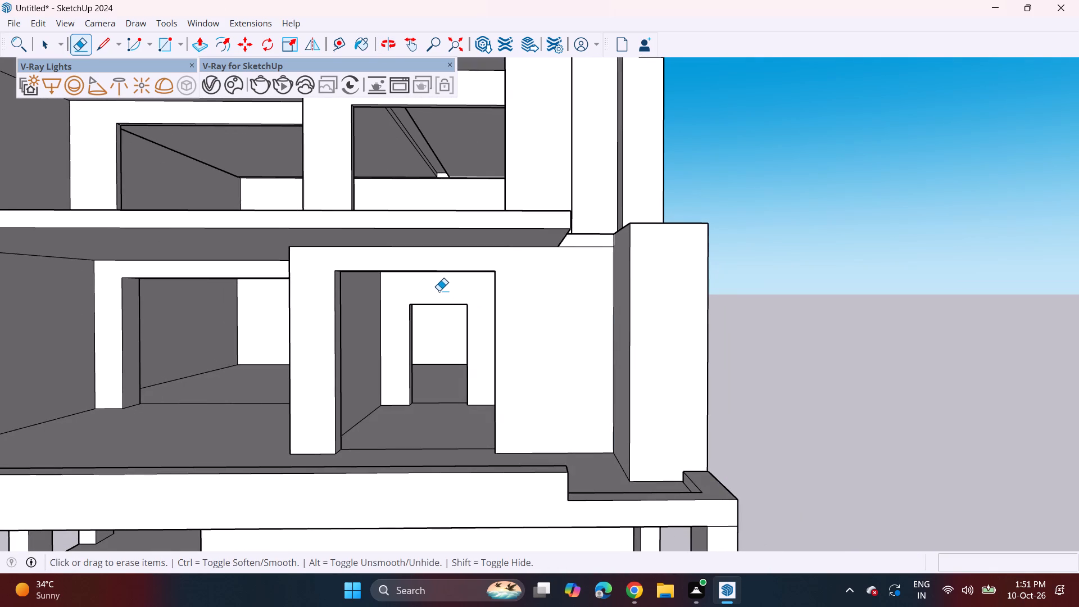
middle_click_drag(514, 273, 464, 302)
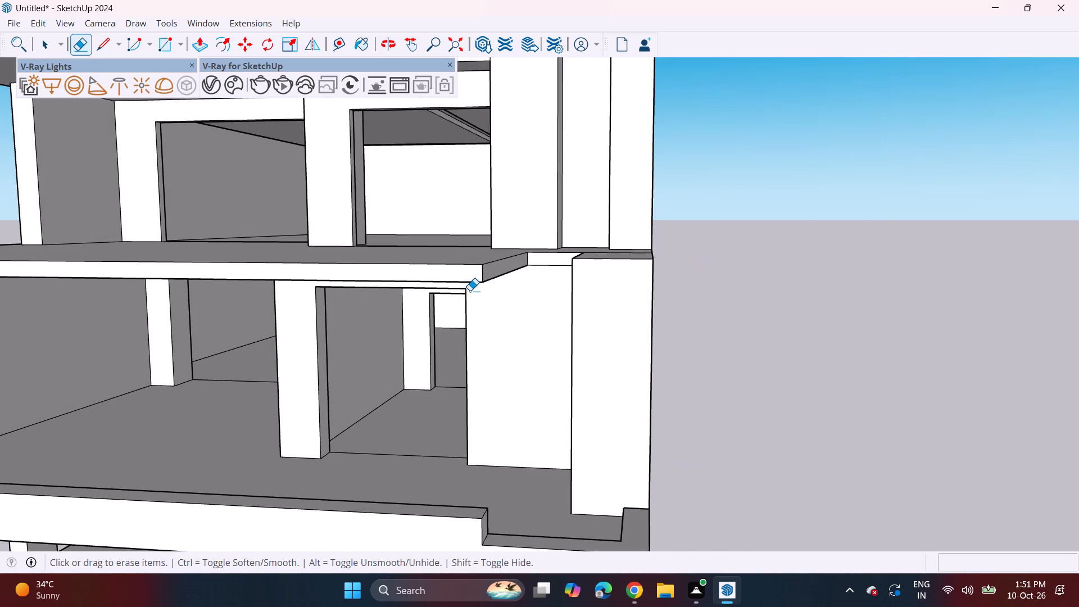
left_click(194, 51)
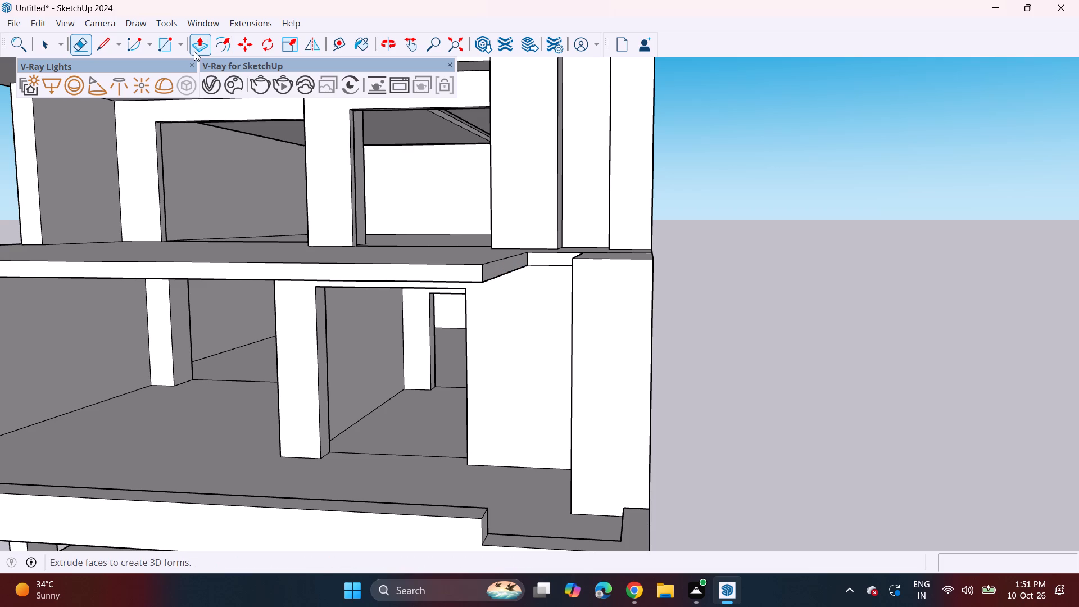
left_click(507, 264)
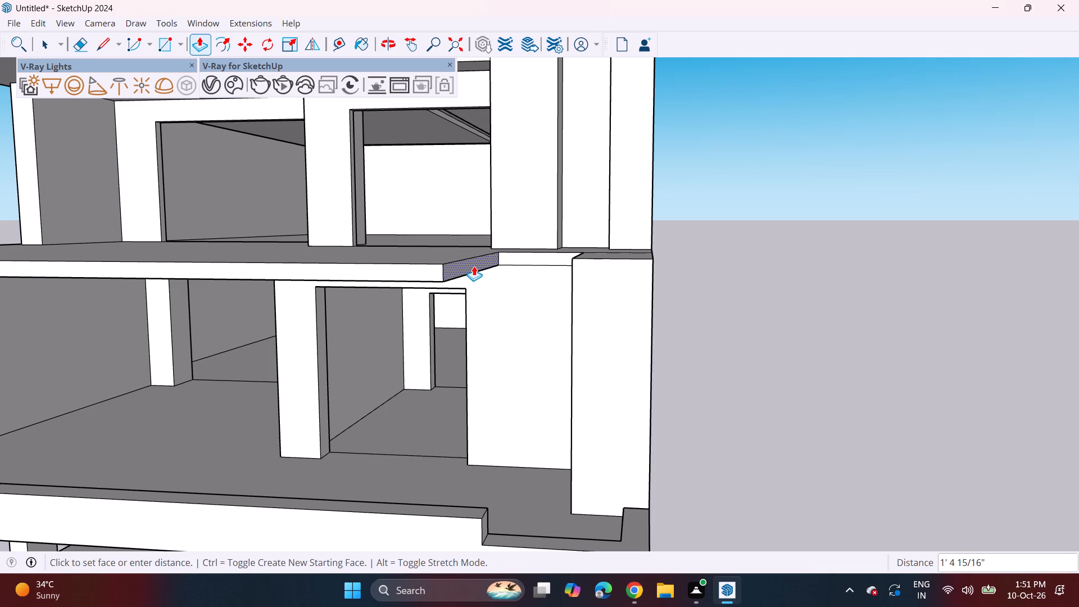
left_click(474, 266)
middle_click_drag(508, 283, 550, 247)
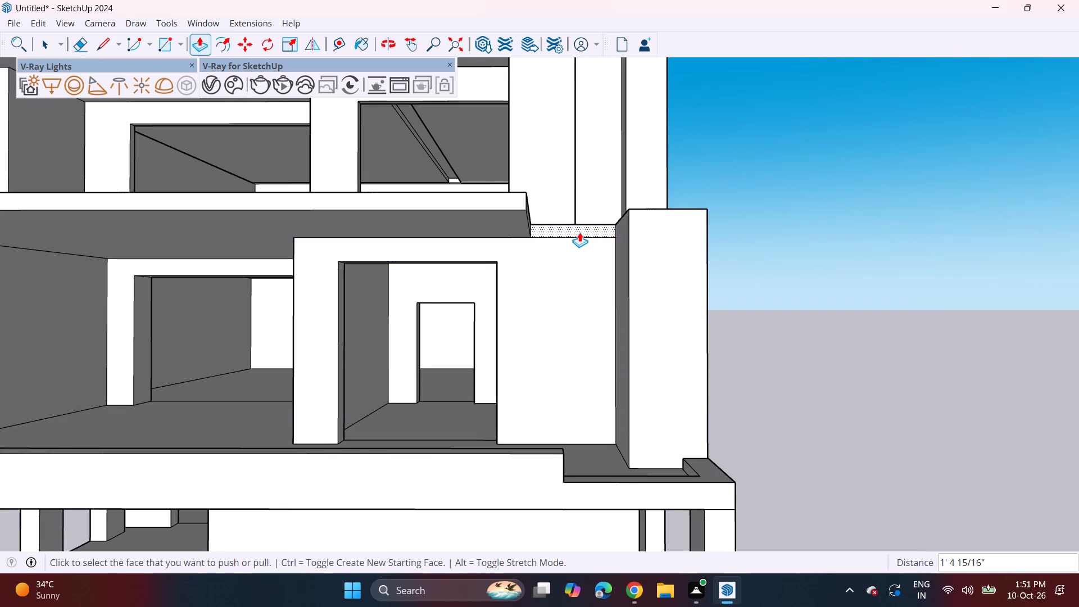
Push/Pull the top face of the corner column upward so it rises above the upper balcony slab.
middle_click_drag(581, 237, 598, 262)
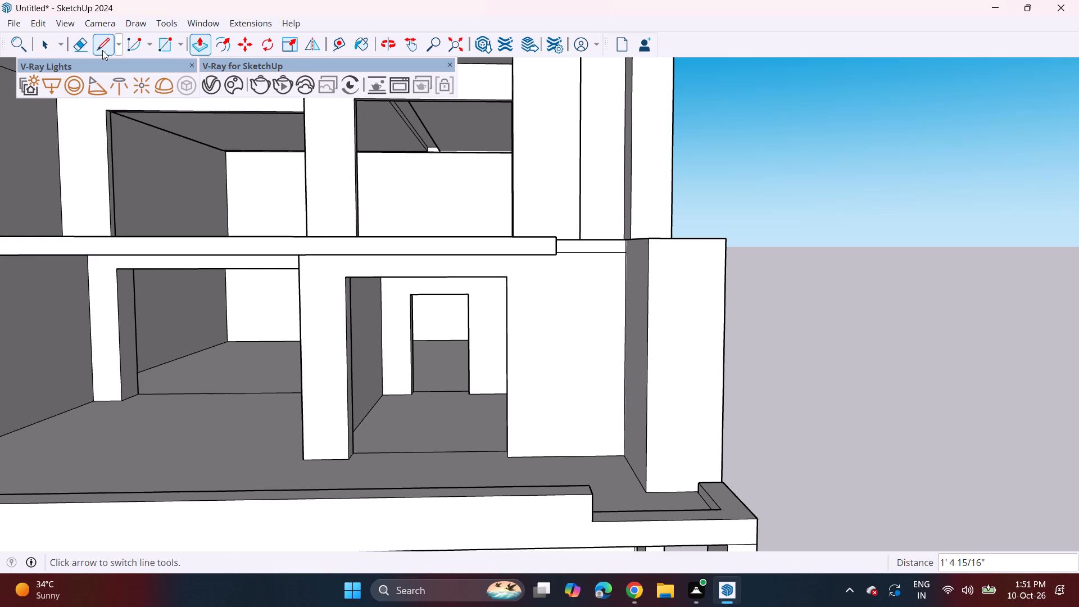
middle_click_drag(560, 97, 472, 146)
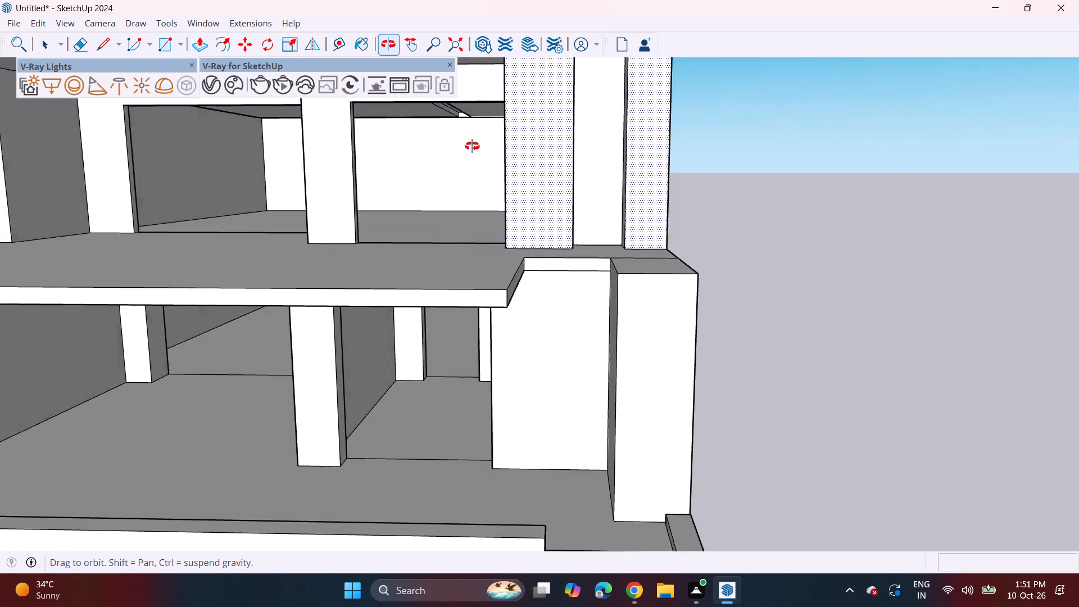
middle_click_drag(472, 146, 471, 146)
left_click(590, 288)
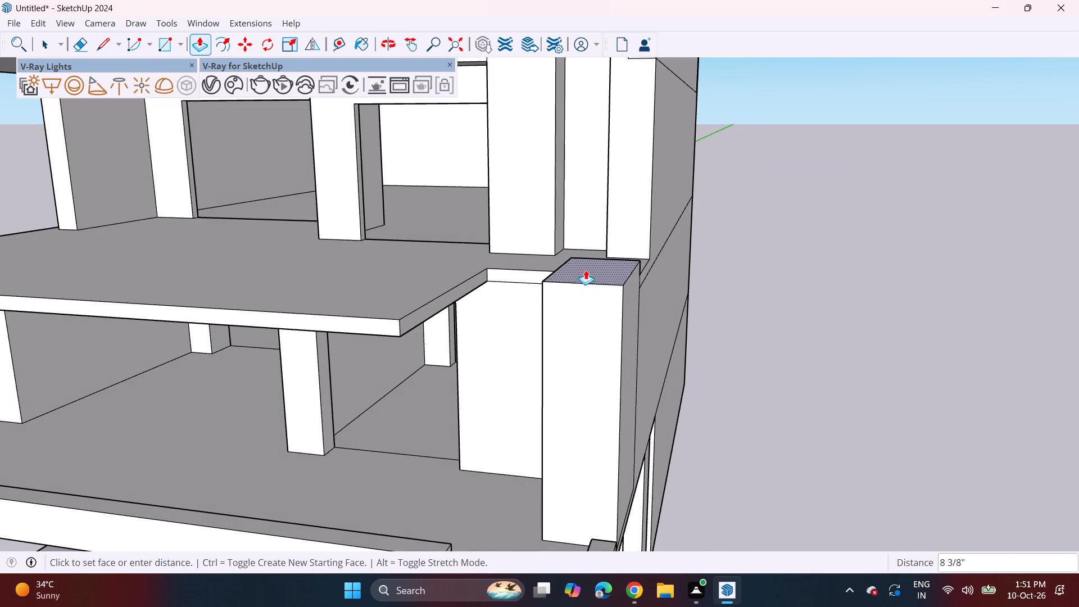
left_click(586, 259)
Draw a line about 5' 9 13/16" long across the corner column's inner side face, starting level with the slab's top.
middle_click_drag(565, 270, 678, 248)
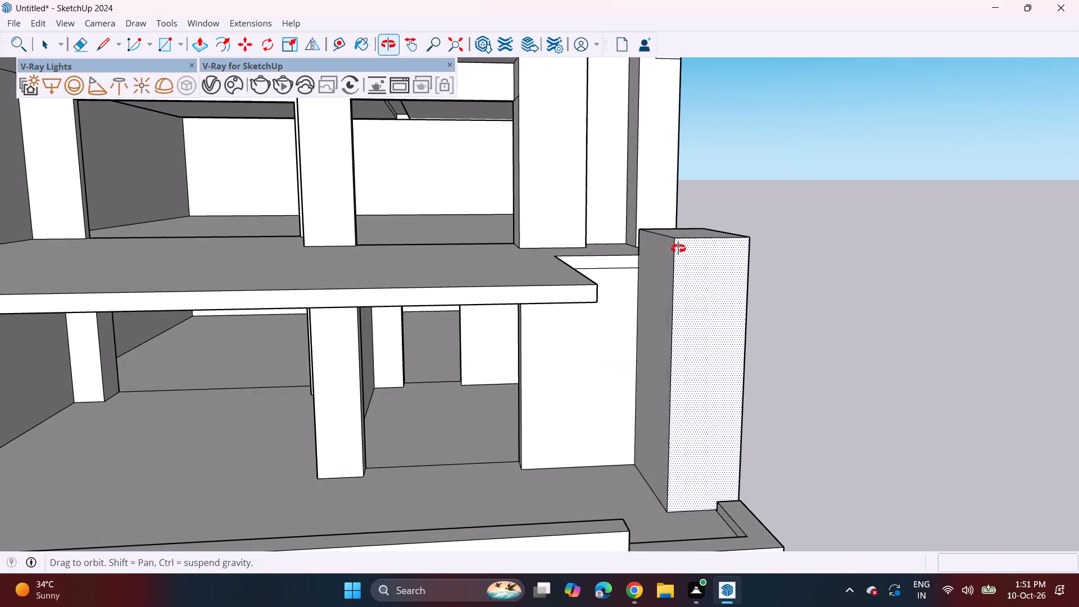
middle_click_drag(678, 248, 672, 245)
left_click(101, 49)
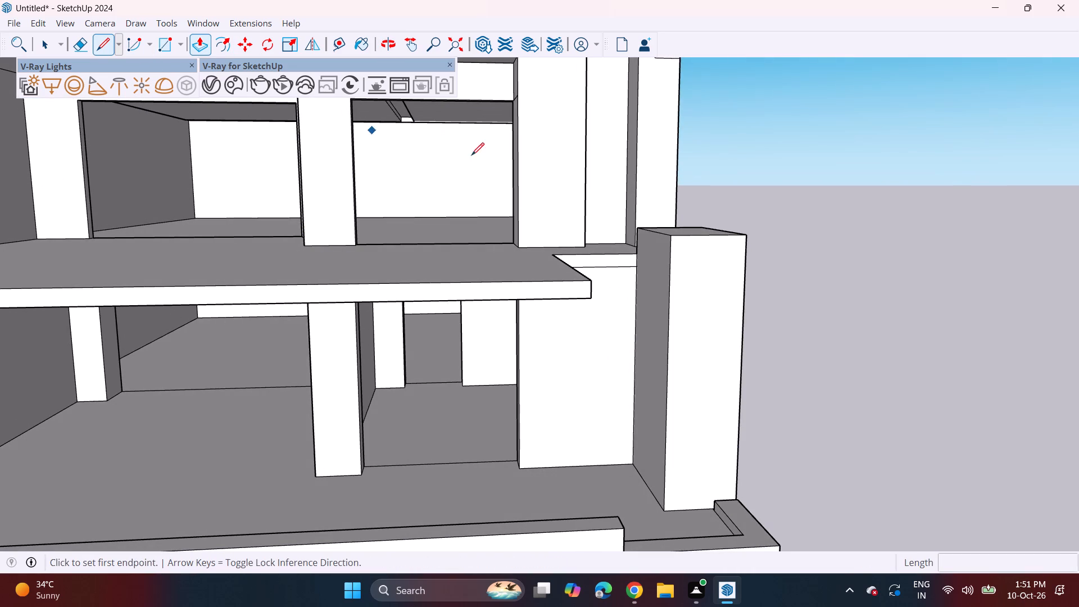
double_click(637, 250)
left_click(672, 266)
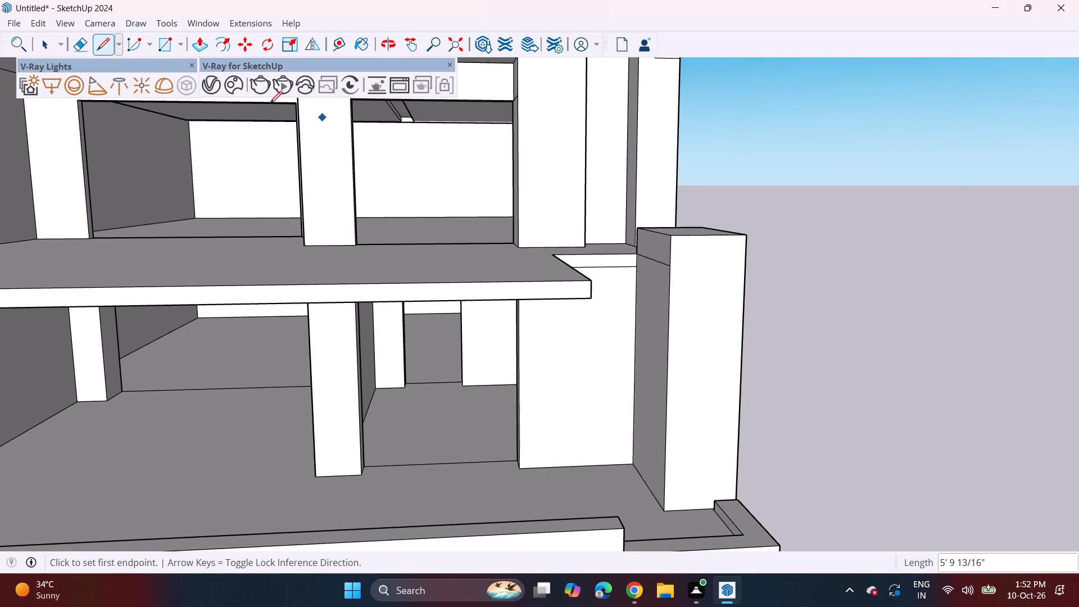
Push/Pull the strip at the top of the corner column's inner side about 4' 1 1/8" across to the slab's notch edge.
left_click(203, 51)
left_click(661, 251)
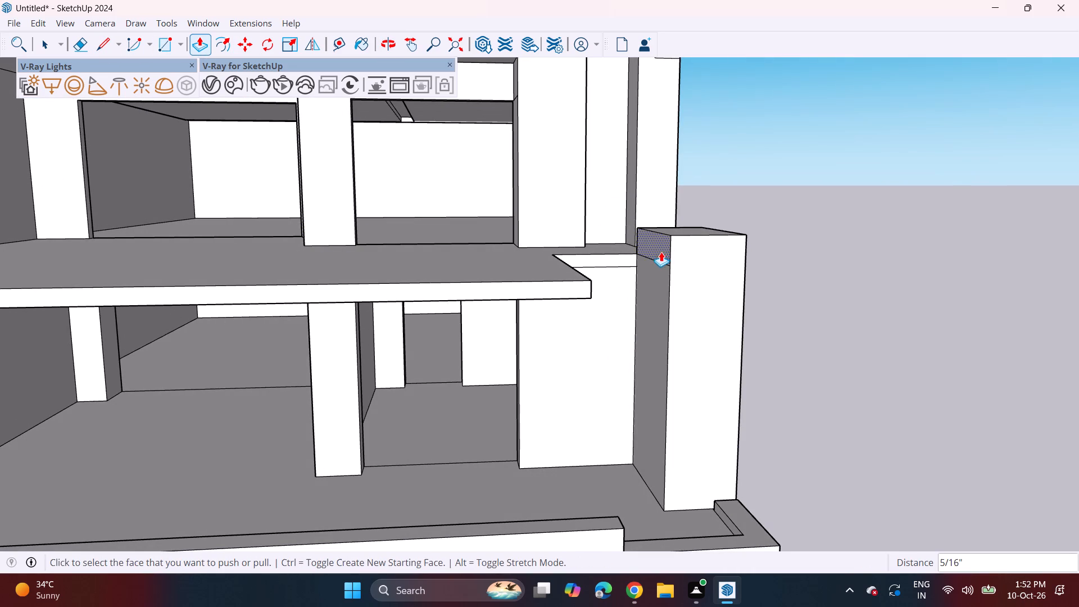
left_click(652, 245)
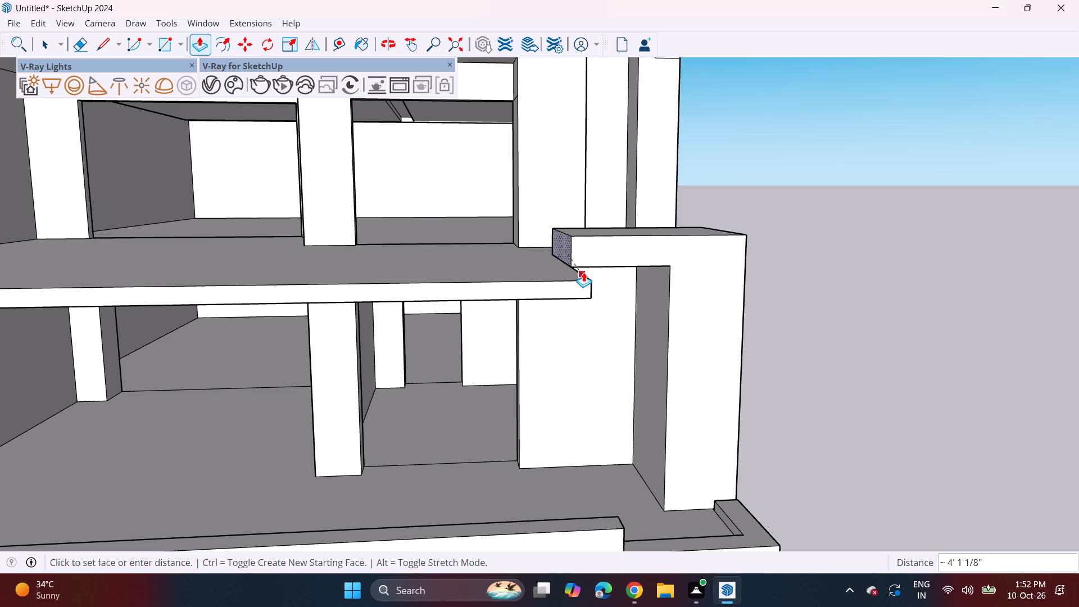
left_click(580, 275)
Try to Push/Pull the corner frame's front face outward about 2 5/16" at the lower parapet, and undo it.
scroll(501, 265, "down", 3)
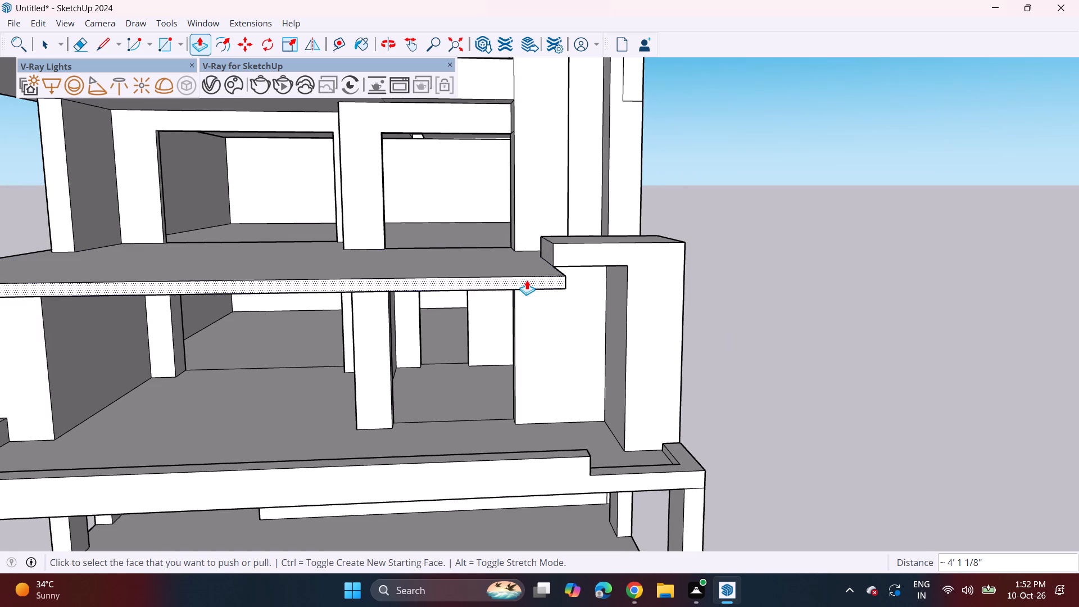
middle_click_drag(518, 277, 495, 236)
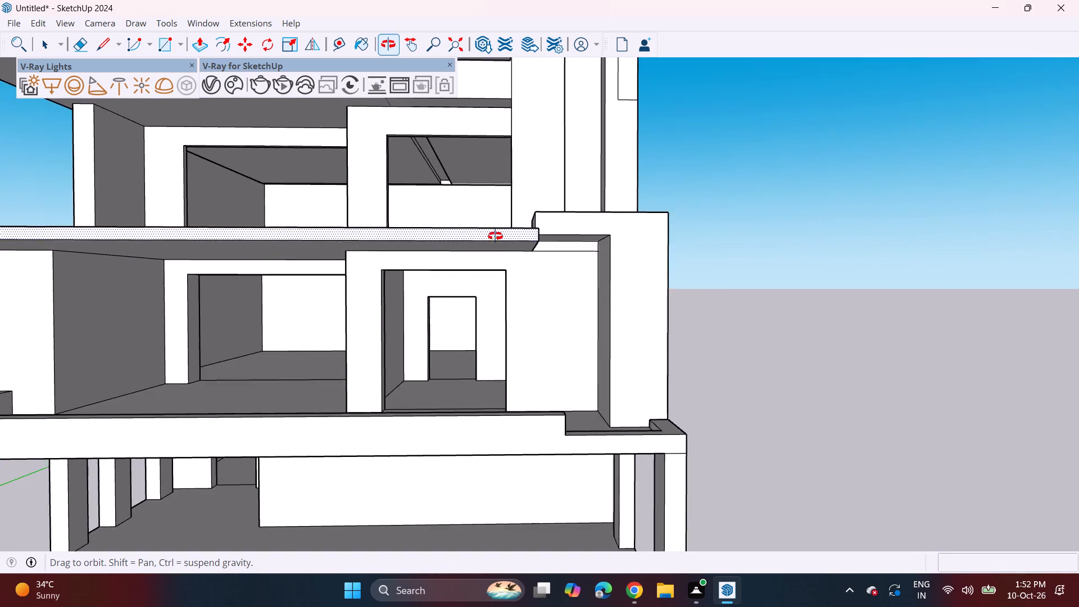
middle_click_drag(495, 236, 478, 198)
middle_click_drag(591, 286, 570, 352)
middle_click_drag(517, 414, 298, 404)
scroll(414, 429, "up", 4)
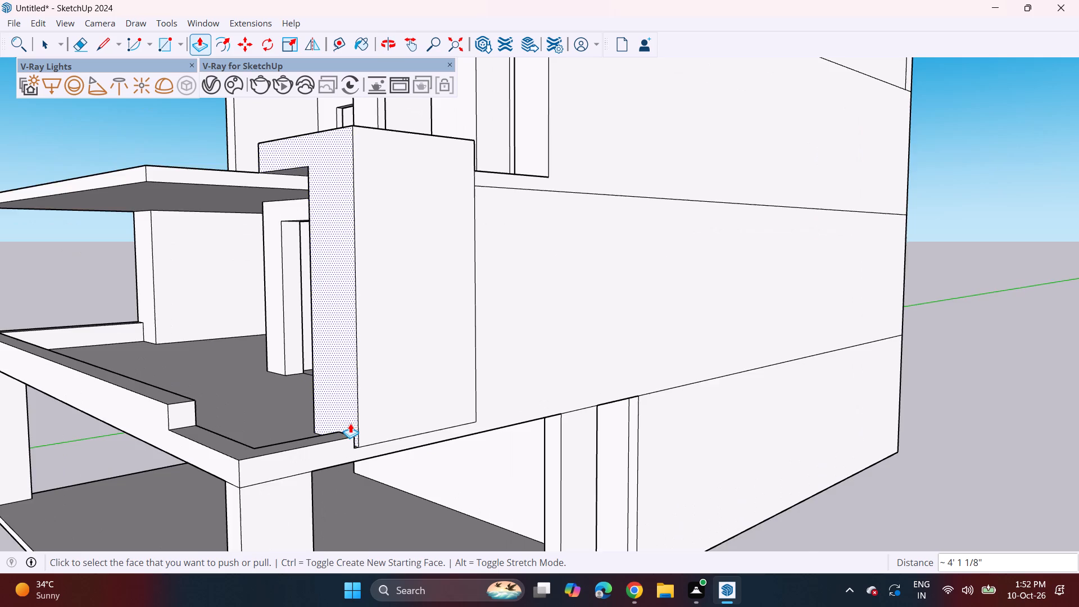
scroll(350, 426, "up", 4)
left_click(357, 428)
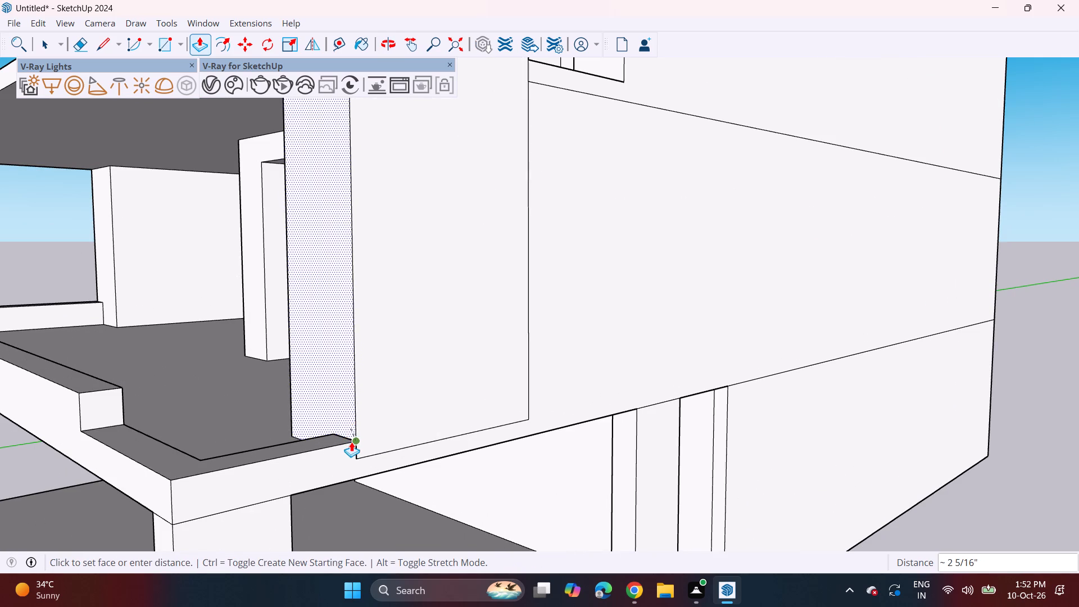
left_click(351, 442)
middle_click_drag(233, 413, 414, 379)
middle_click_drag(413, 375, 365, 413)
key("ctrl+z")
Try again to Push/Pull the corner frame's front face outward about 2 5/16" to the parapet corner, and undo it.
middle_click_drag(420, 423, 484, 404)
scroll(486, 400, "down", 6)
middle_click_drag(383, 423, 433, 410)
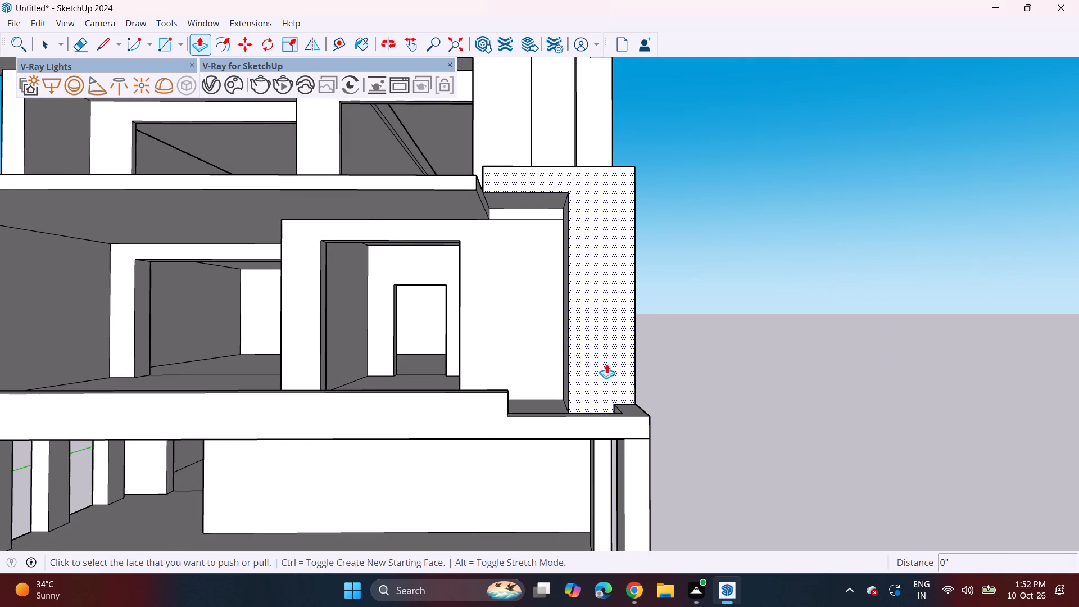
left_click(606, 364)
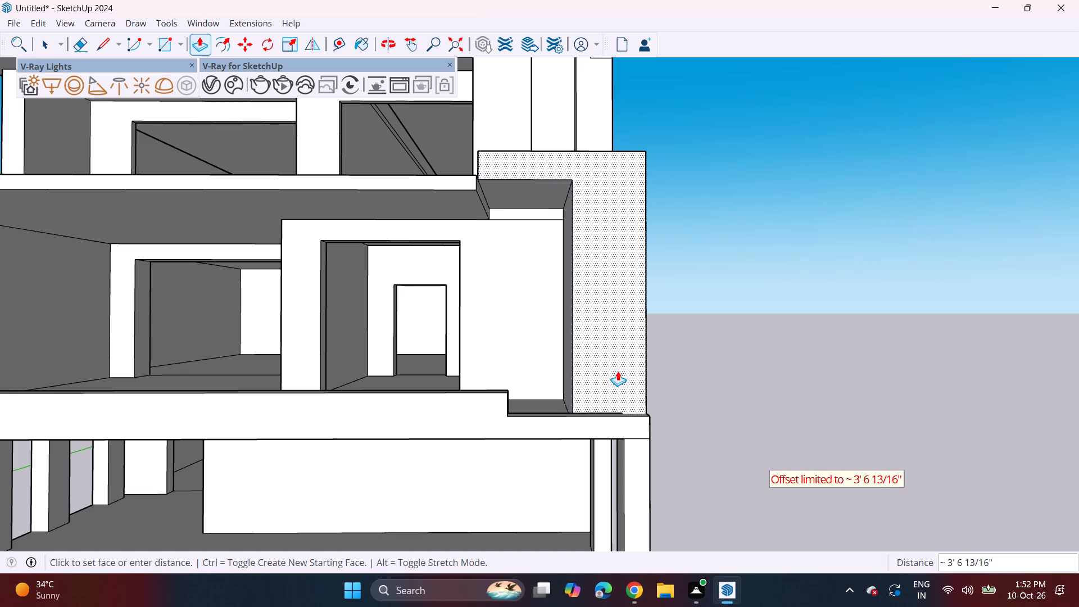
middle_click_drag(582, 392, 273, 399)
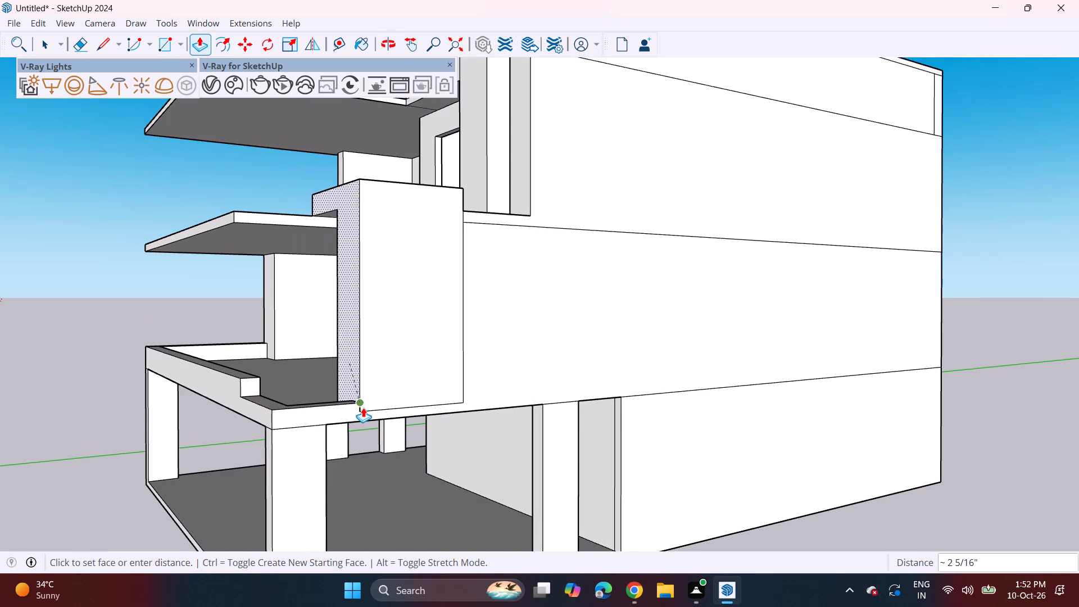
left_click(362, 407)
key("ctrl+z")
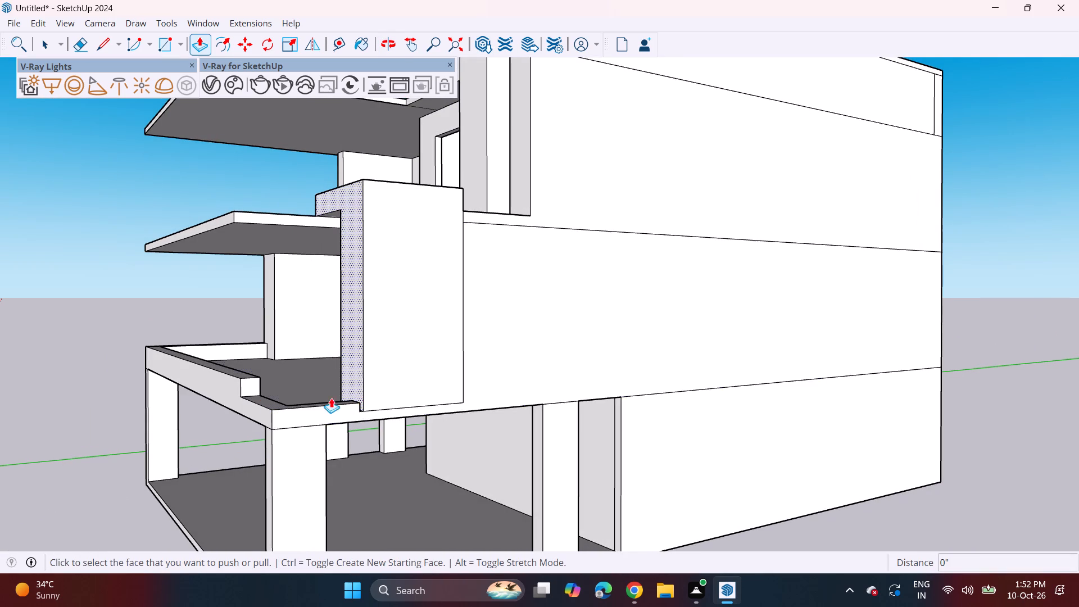
Examine the whole front elevation and the upper balcony slab from the front and from above.
middle_click_drag(237, 390, 535, 336)
scroll(506, 298, "down", 3)
middle_click_drag(483, 287, 468, 358, "shift")
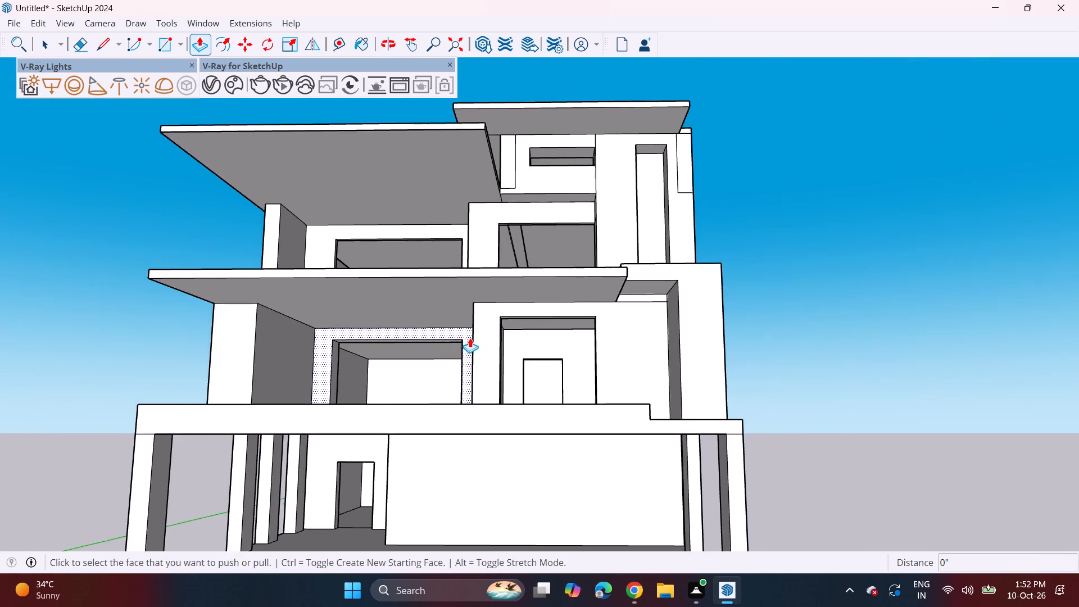
scroll(470, 338, "down", 2)
middle_click_drag(470, 341, 483, 391)
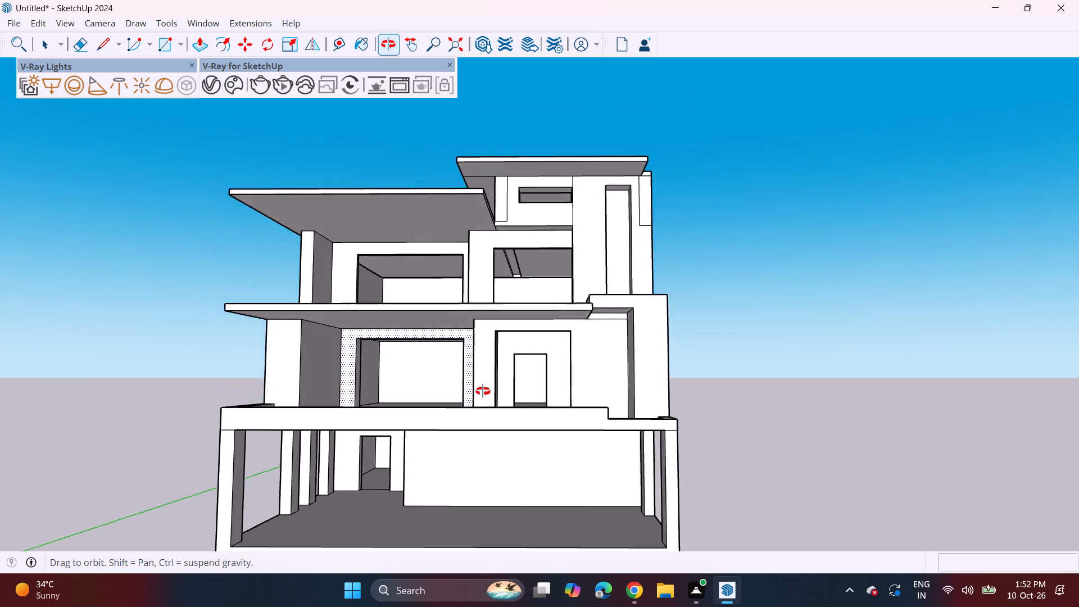
middle_click_drag(483, 391, 483, 392)
scroll(507, 353, "down", 2)
middle_click_drag(493, 364, 492, 456)
scroll(461, 384, "up", 3)
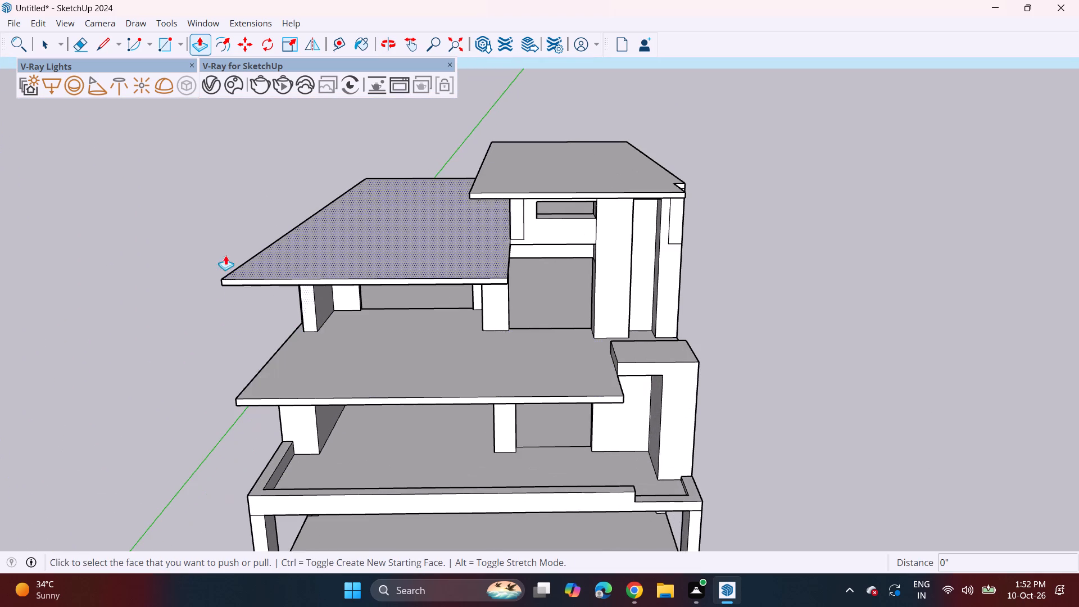
Draw an inset border around the upper balcony slab's open edges, from the far wall's corner about 19' 8 11/16" forward, along the front, and back to the corner frame.
left_click(93, 49)
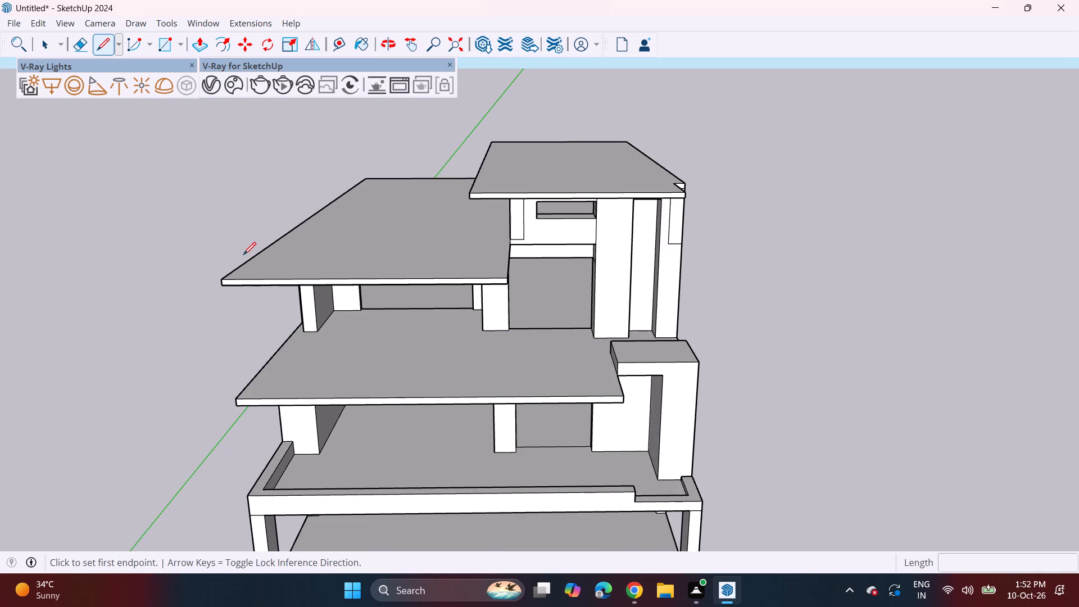
scroll(250, 291, "up", 4)
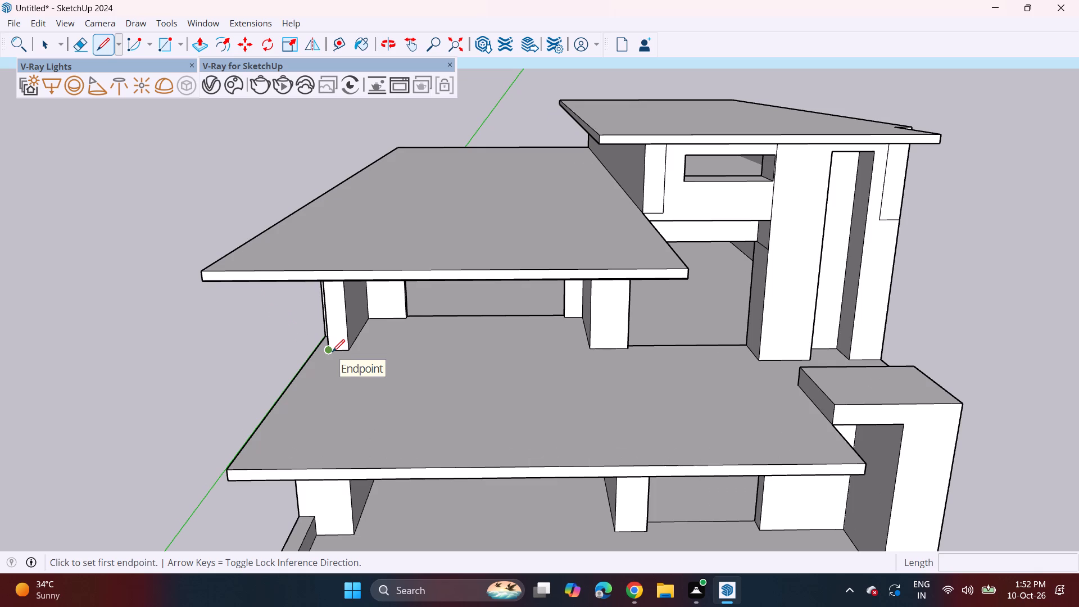
scroll(324, 350, "up", 6)
middle_click_drag(329, 339, 368, 325)
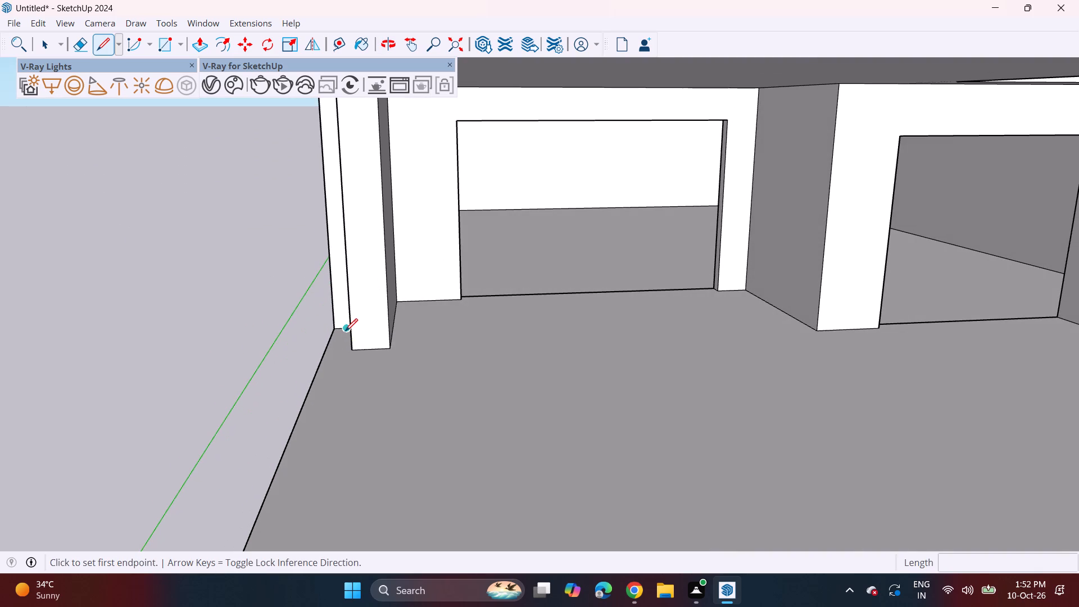
left_click(343, 331)
scroll(319, 427, "down", 7)
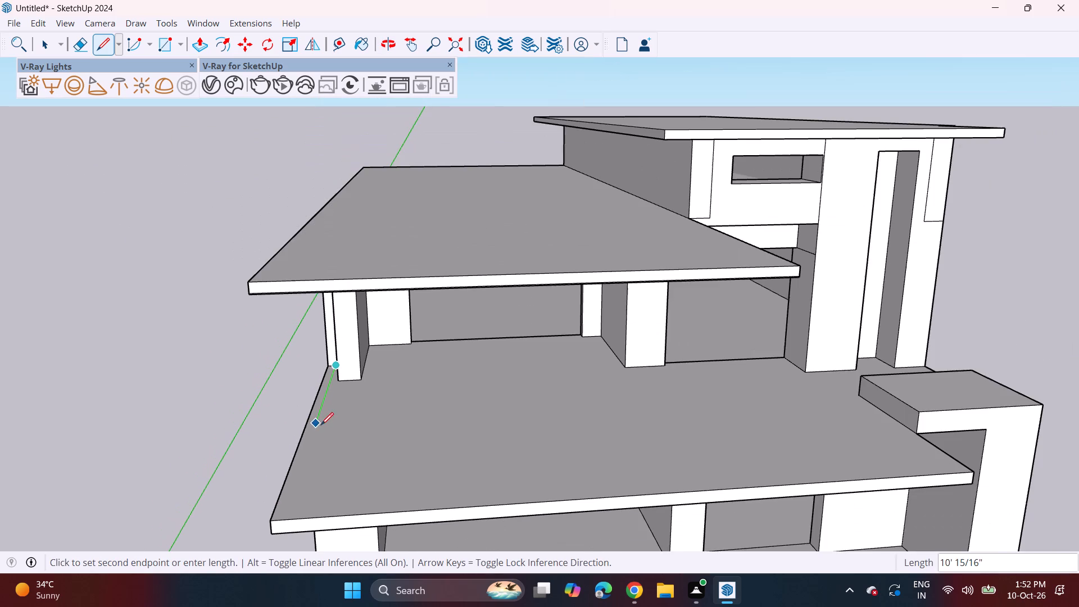
middle_click_drag(321, 425, 262, 379)
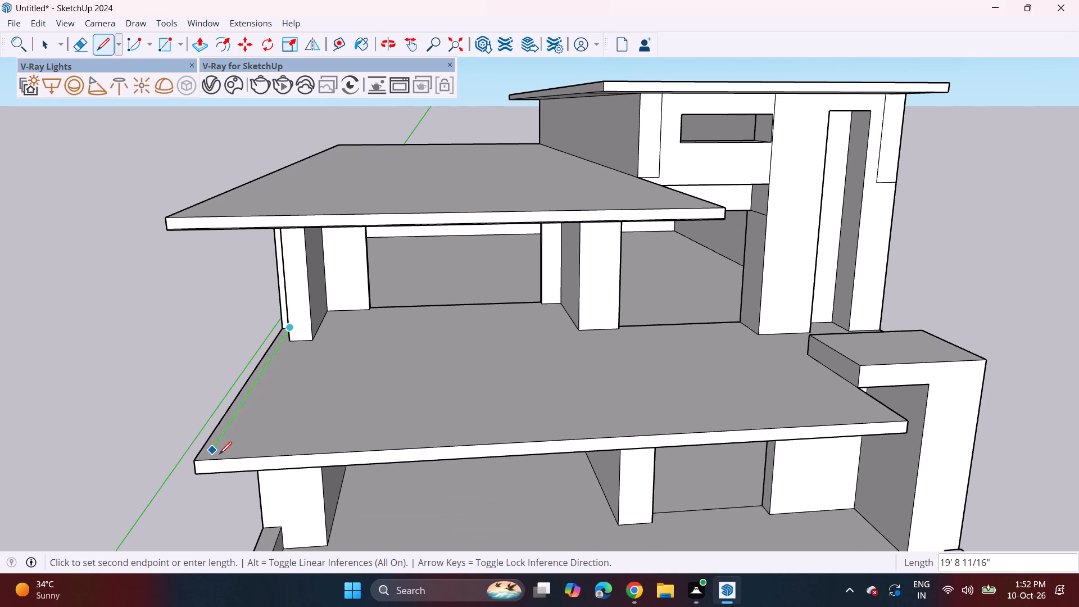
left_click(219, 454)
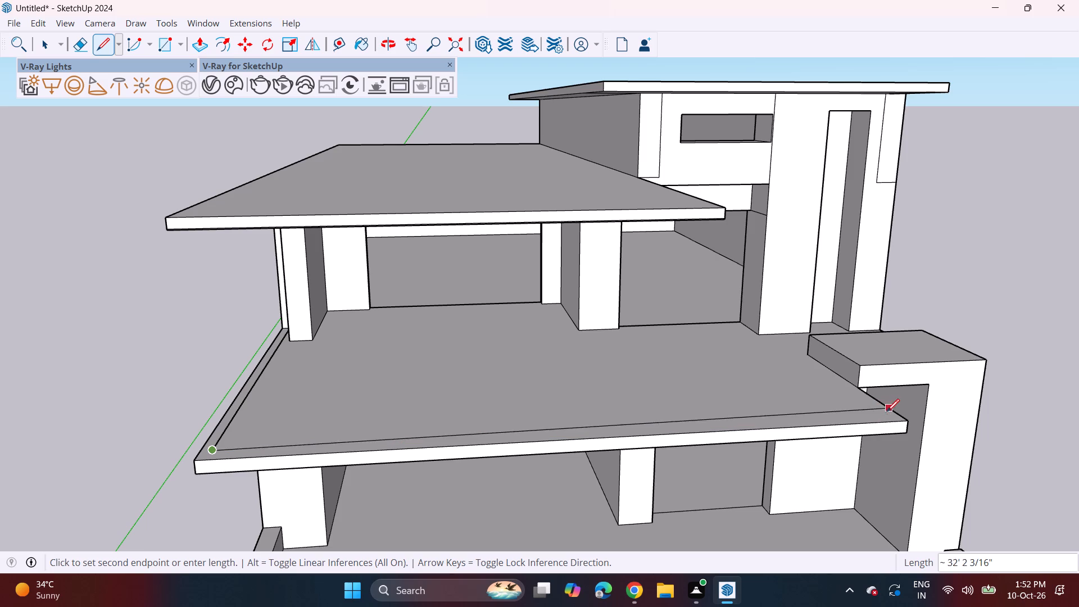
left_click(886, 415)
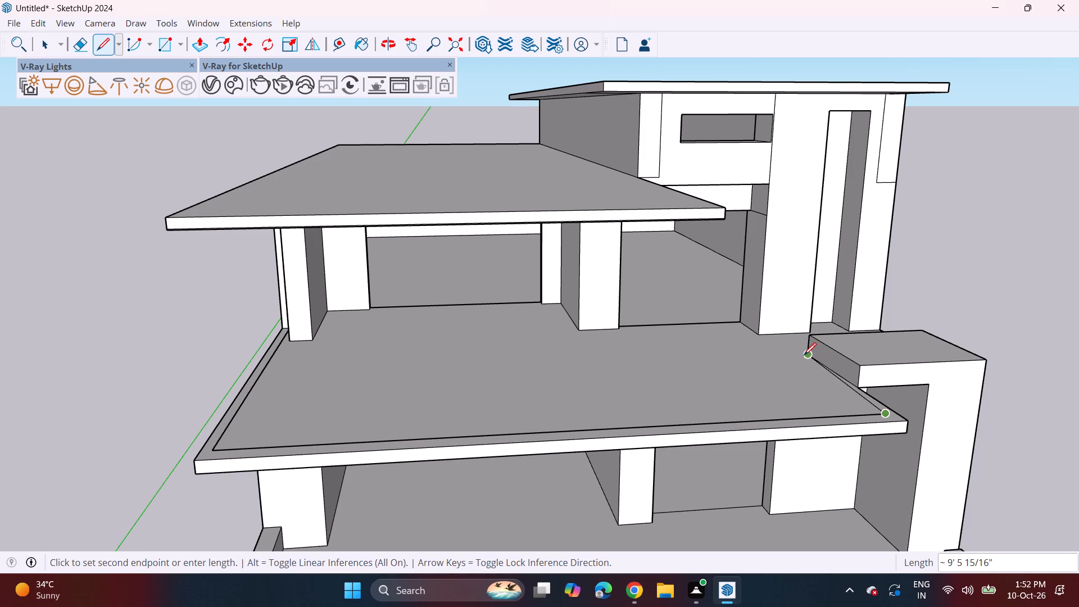
left_click(799, 363)
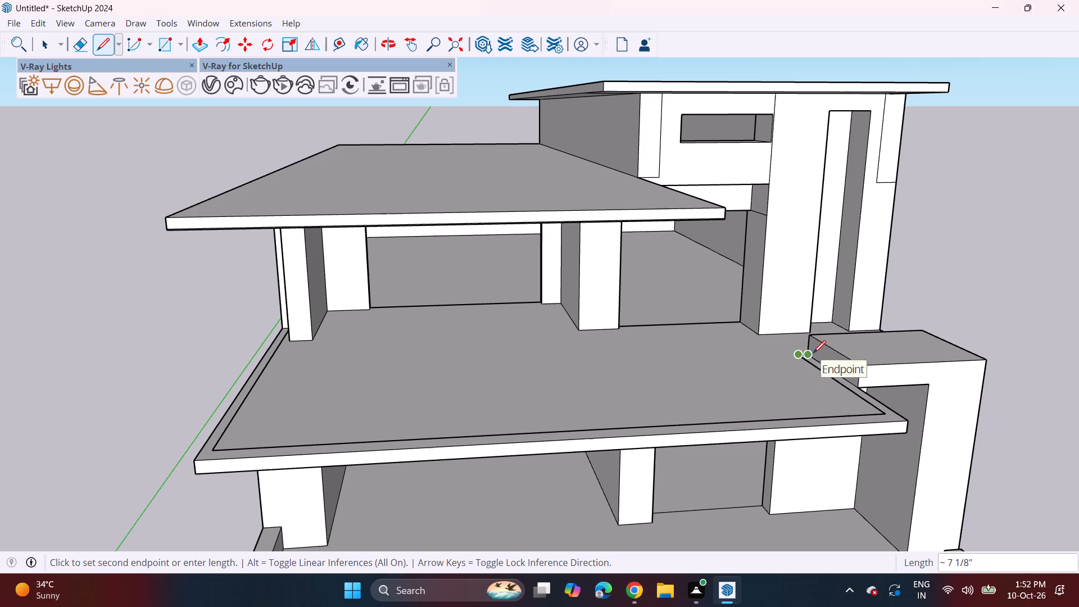
left_click(813, 353)
Push/Pull the upper balcony's border strip up 1' 3" as a parapet.
middle_click_drag(807, 356, 708, 318)
key("space")
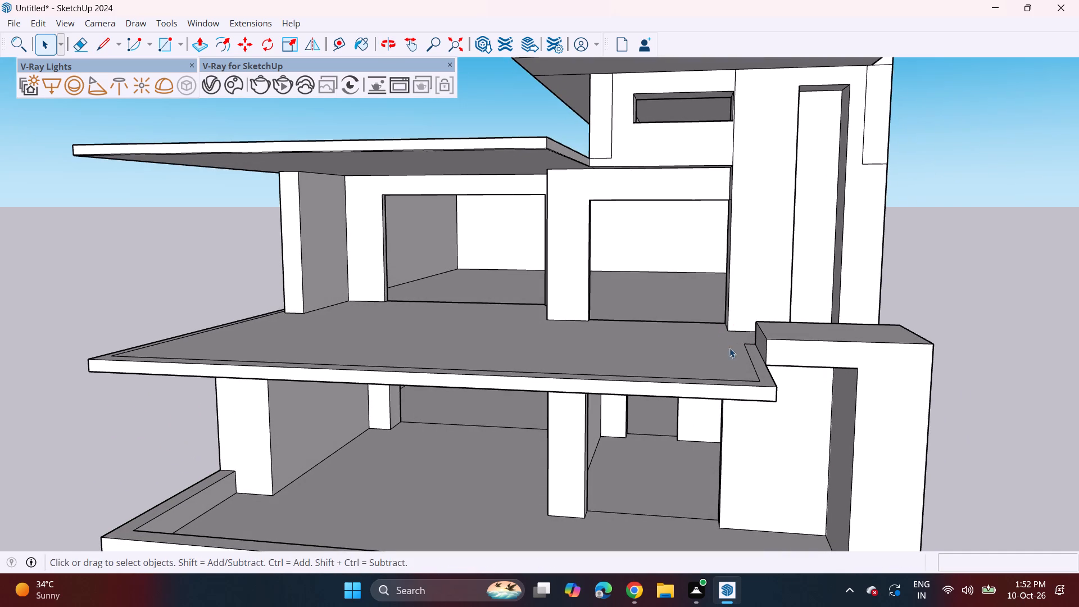
key("p")
left_click(765, 379)
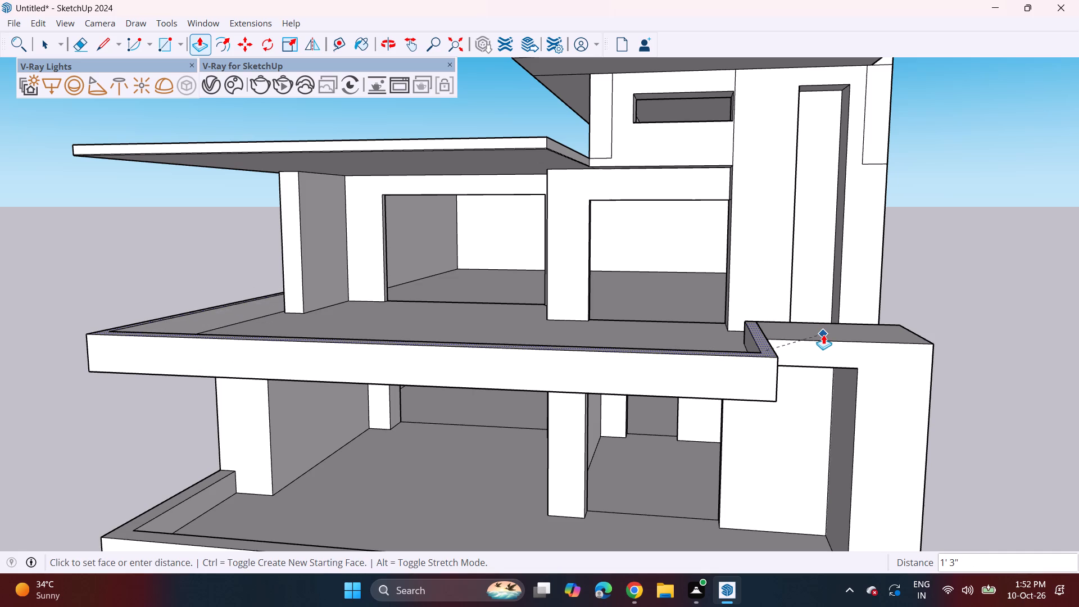
left_click_drag(823, 335, 830, 323)
Examine the full front elevation with the upper balcony parapet in place.
middle_click_drag(735, 402, 744, 350)
scroll(740, 340, "down", 4)
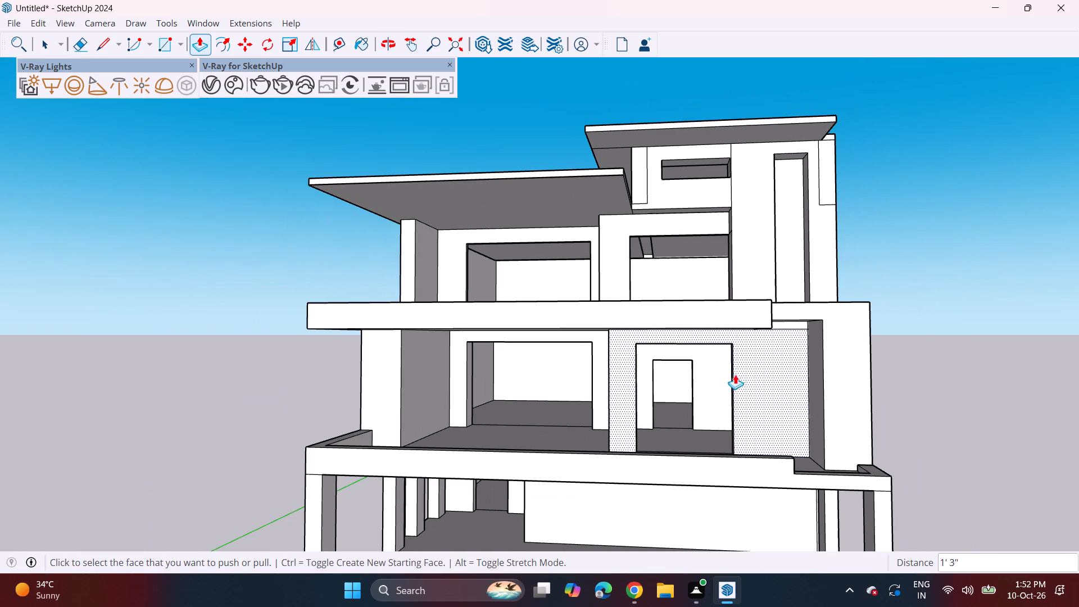
scroll(733, 374, "down", 1)
middle_click_drag(716, 400, 723, 368)
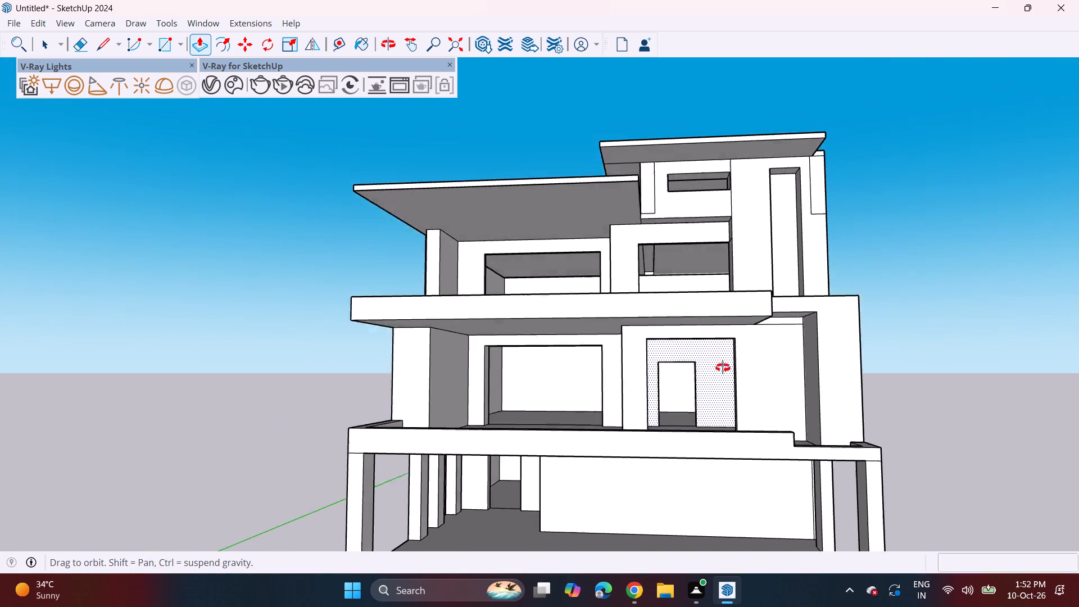
middle_click_drag(723, 368, 726, 356)
scroll(725, 360, "down", 3)
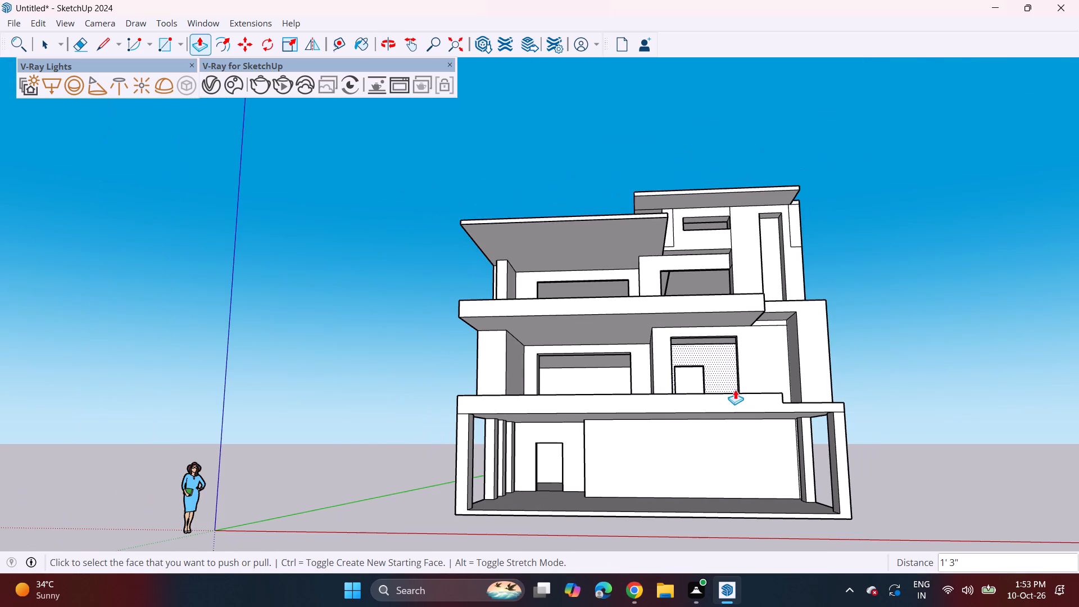
middle_click_drag(726, 390, 679, 393, "shift")
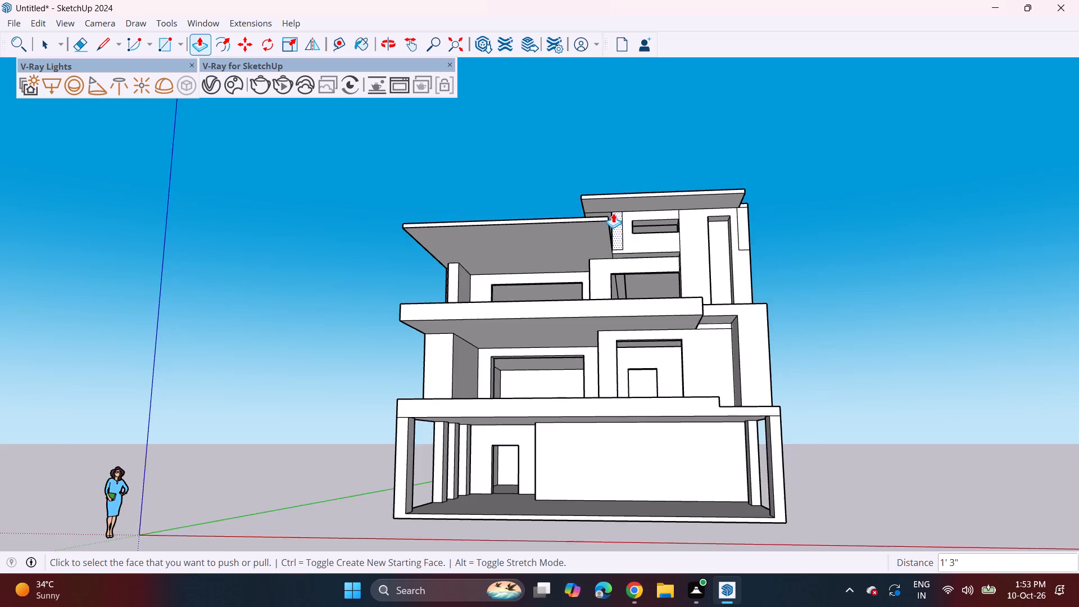
Erase the leftover vertical and short horizontal edges on the topmost front wall beside the narrow horizontal window.
scroll(613, 213, "up", 2)
middle_click_drag(623, 253, 623, 292)
scroll(638, 233, "up", 11)
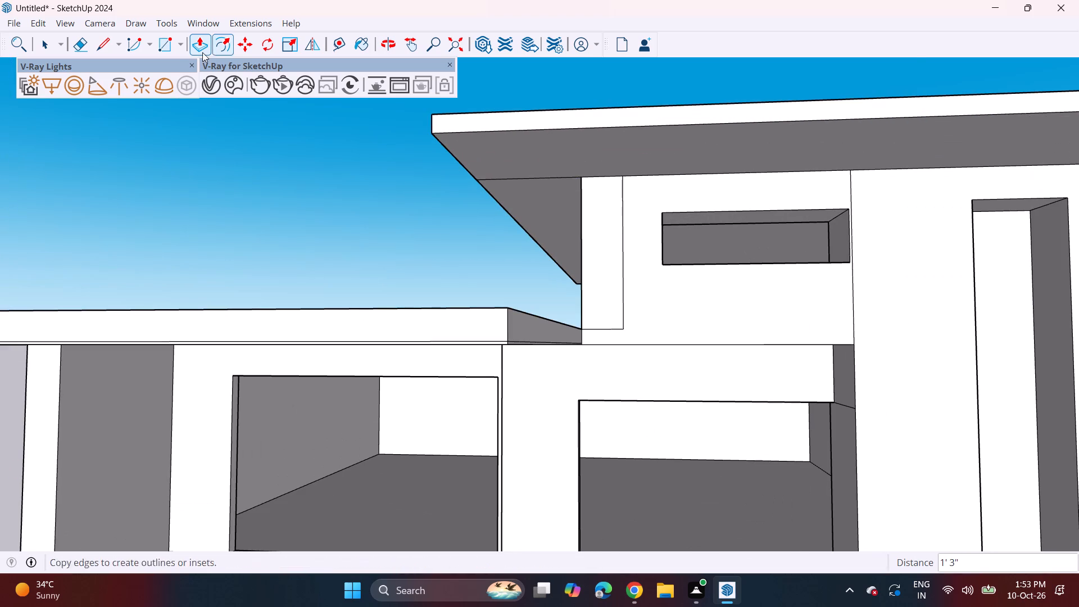
left_click(81, 48)
left_click(621, 214)
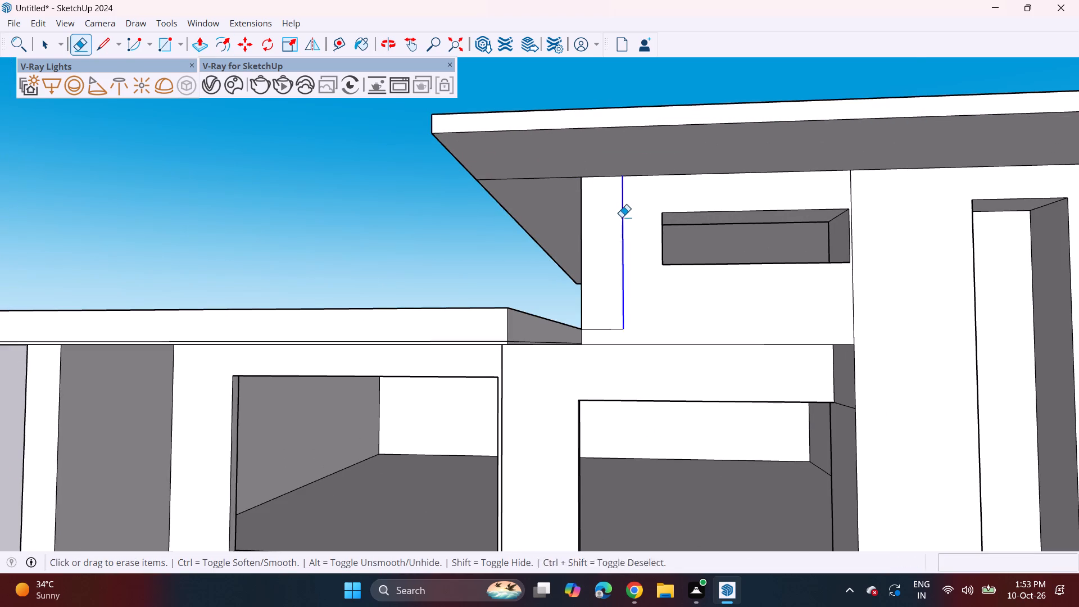
left_click_drag(623, 219, 627, 225)
left_click(615, 330)
Erase the leftover edges on the tower's front face beside the tall vertical opening, just below the roof.
scroll(590, 336, "down", 3)
middle_click_drag(583, 341, 606, 266)
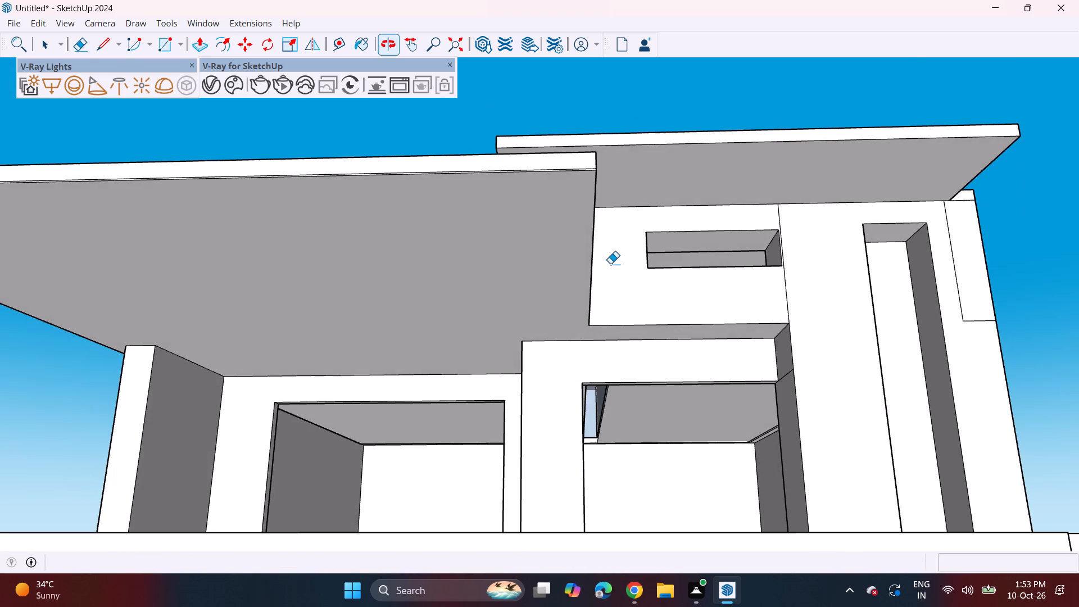
scroll(617, 259, "down", 8)
middle_click_drag(676, 311, 652, 239, "shift")
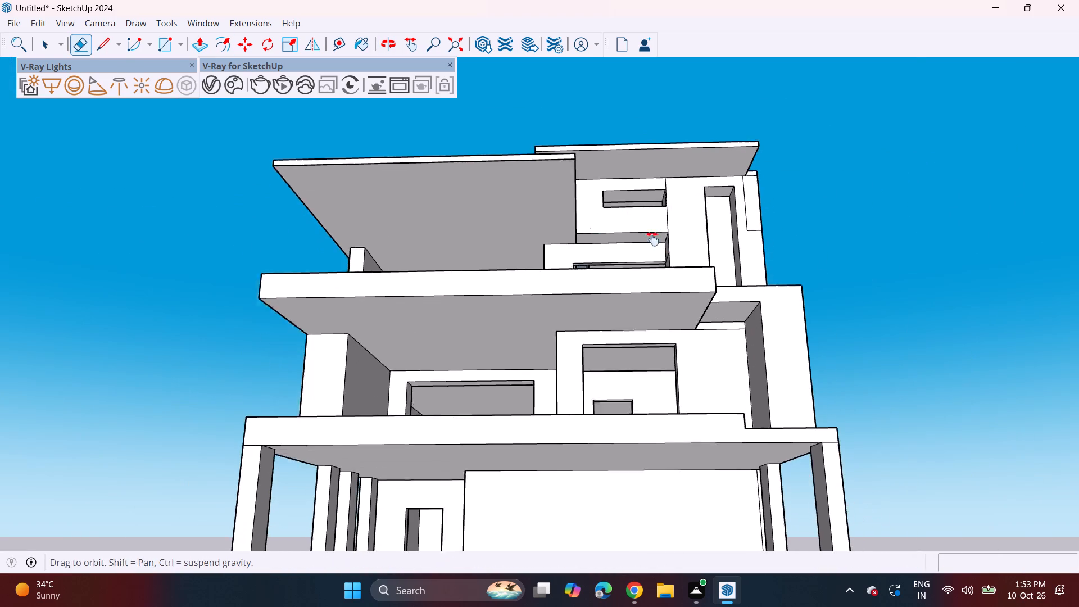
middle_click_drag(652, 239, 656, 232, "shift")
middle_click_drag(653, 310, 655, 373)
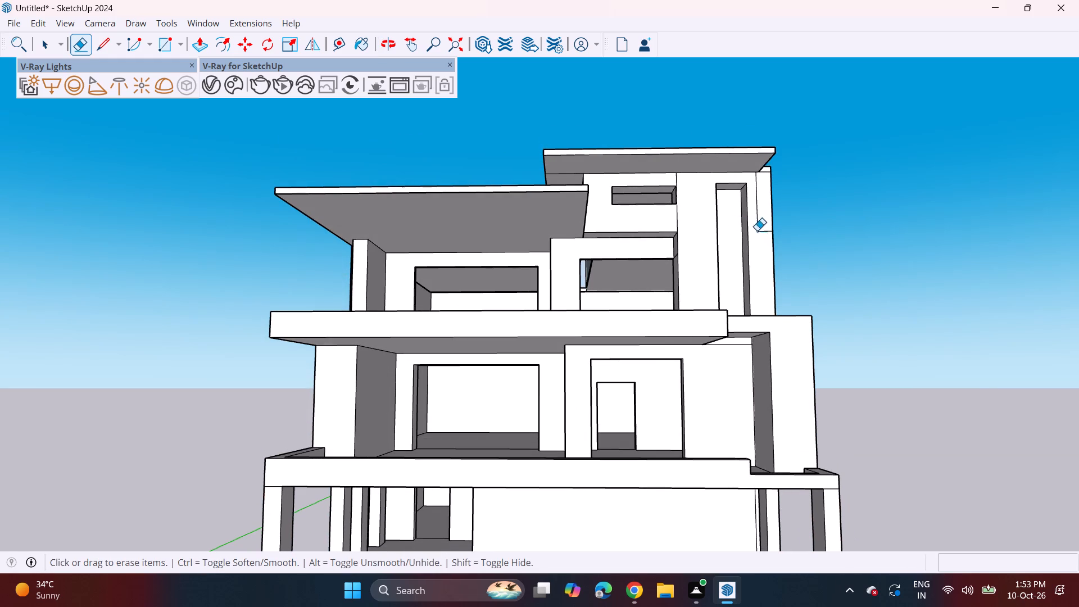
left_click(758, 230)
Push/Pull the faces around the narrow ceiling gap behind the second-floor front opening, using about 1' 4 3/16".
scroll(716, 254, "down", 3)
middle_click_drag(691, 287, 665, 247)
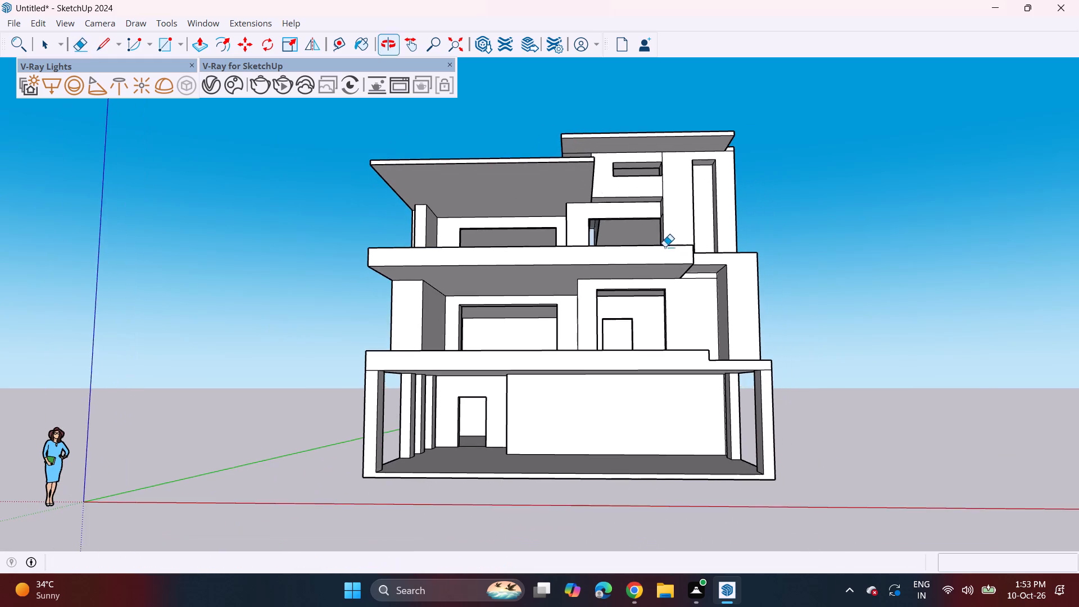
middle_click_drag(649, 241, 619, 256)
scroll(584, 205, "up", 1)
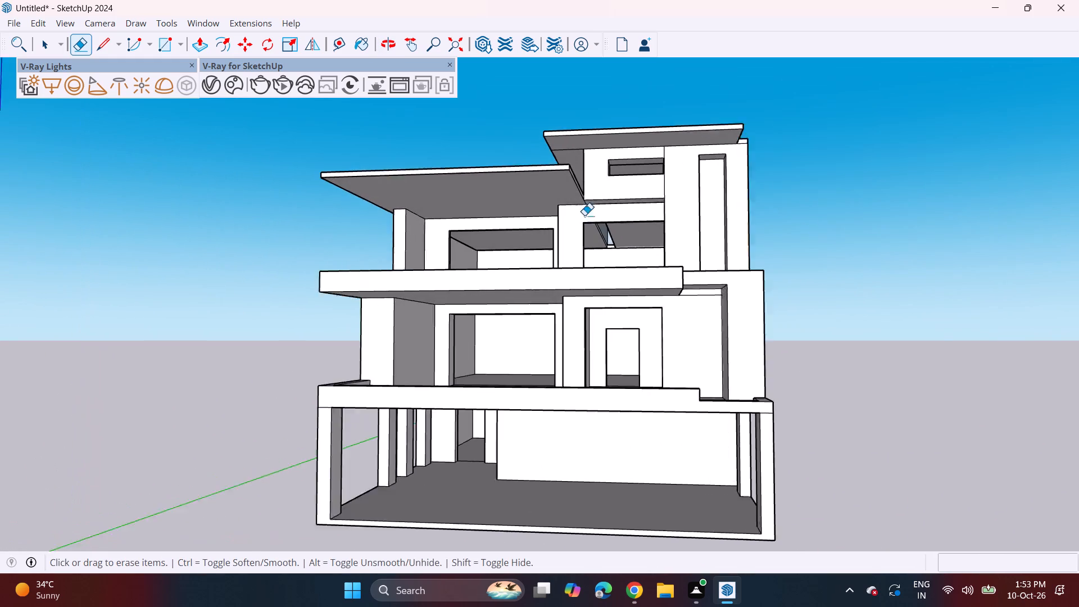
scroll(584, 215, "up", 8)
middle_click_drag(606, 242, 611, 235)
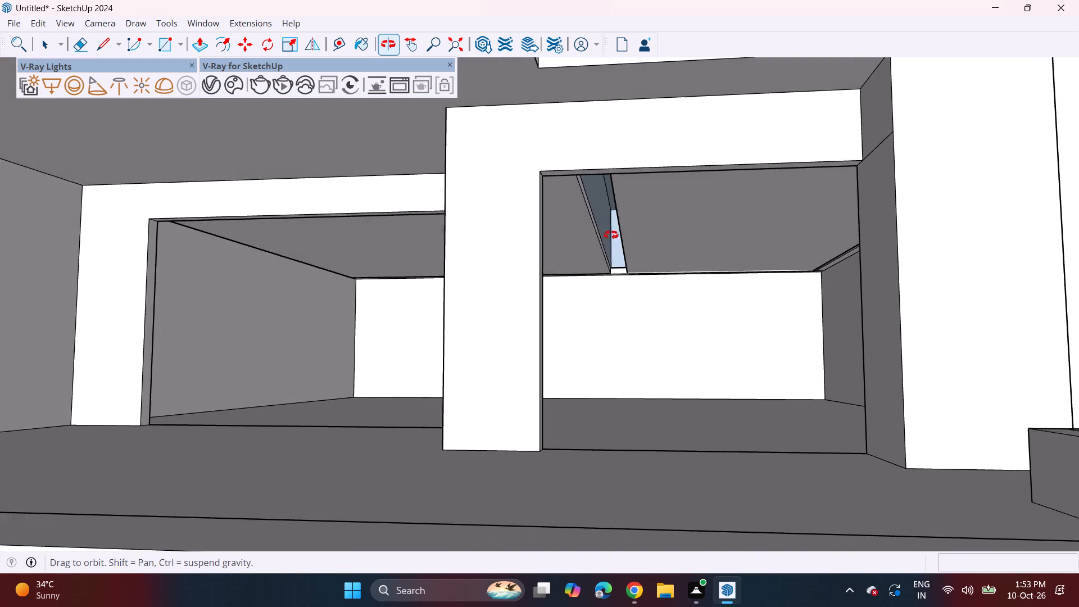
middle_click_drag(611, 235, 634, 225)
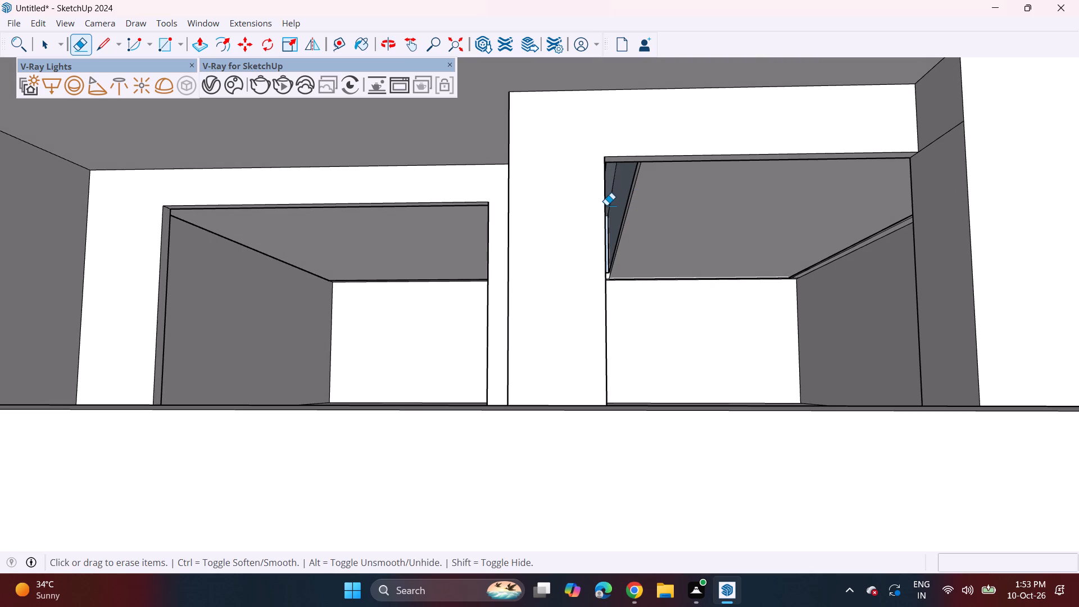
key("p")
left_click(623, 193)
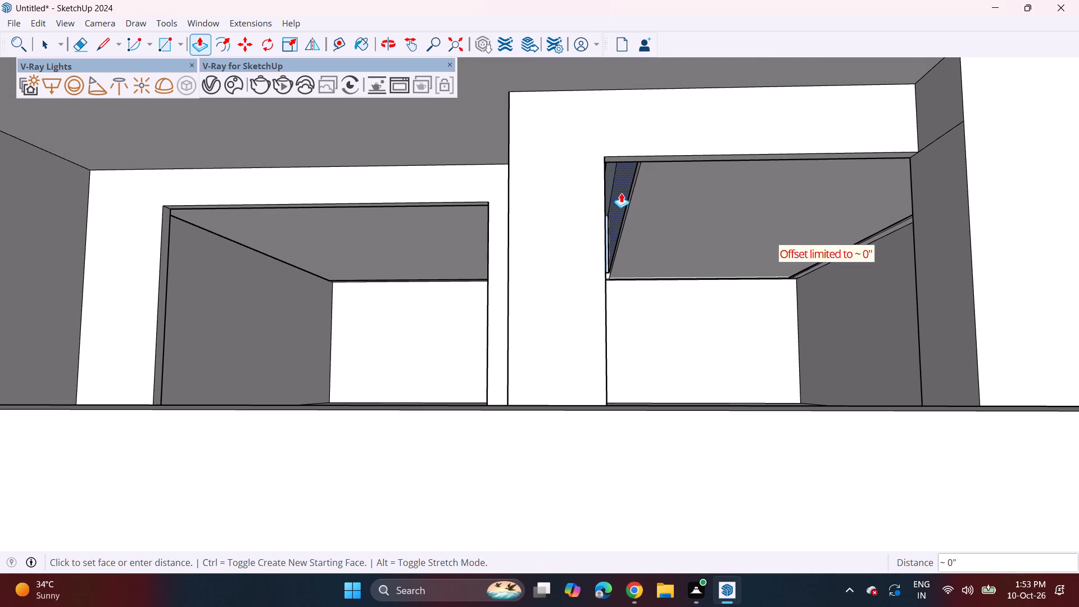
left_click(621, 193)
left_click(622, 193)
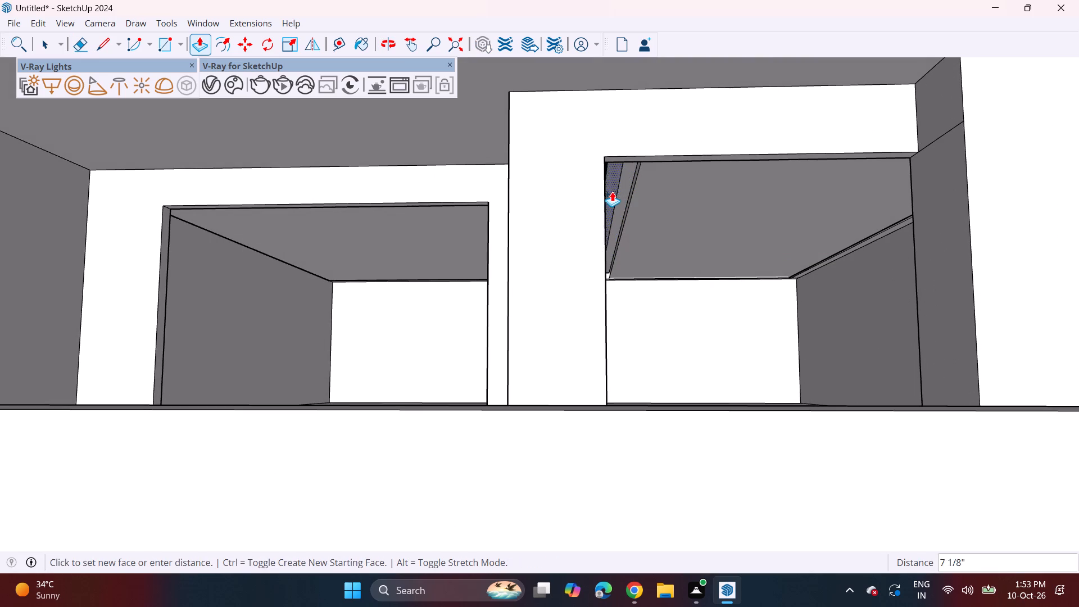
middle_click_drag(599, 207, 581, 227)
double_click(616, 202)
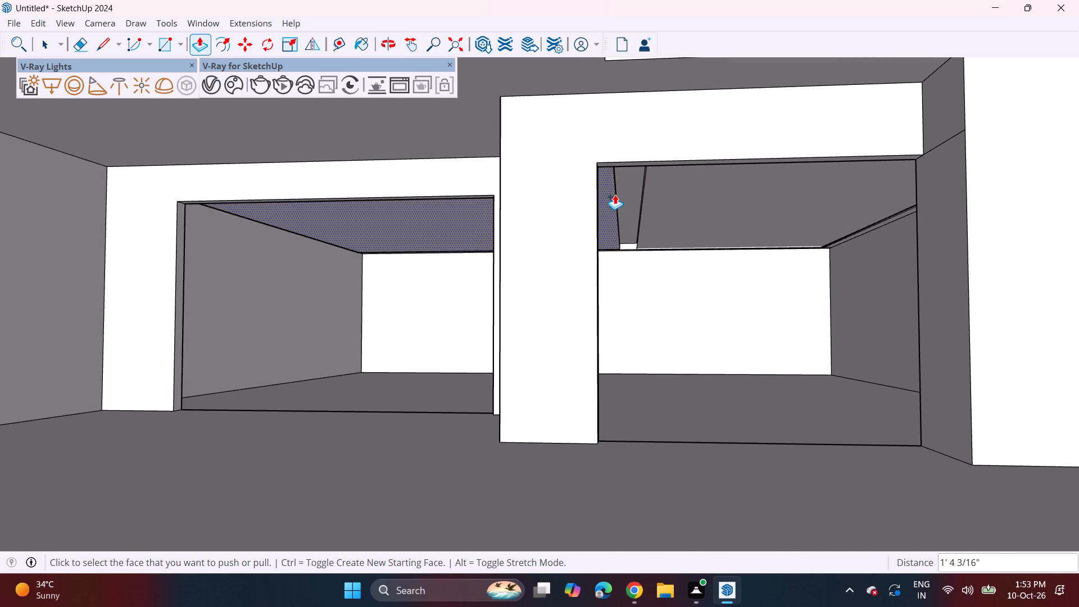
Examine the second-floor openings and the whole front elevation.
scroll(610, 186, "down", 7)
middle_click_drag(617, 166, 619, 246, "shift")
scroll(624, 220, "down", 2)
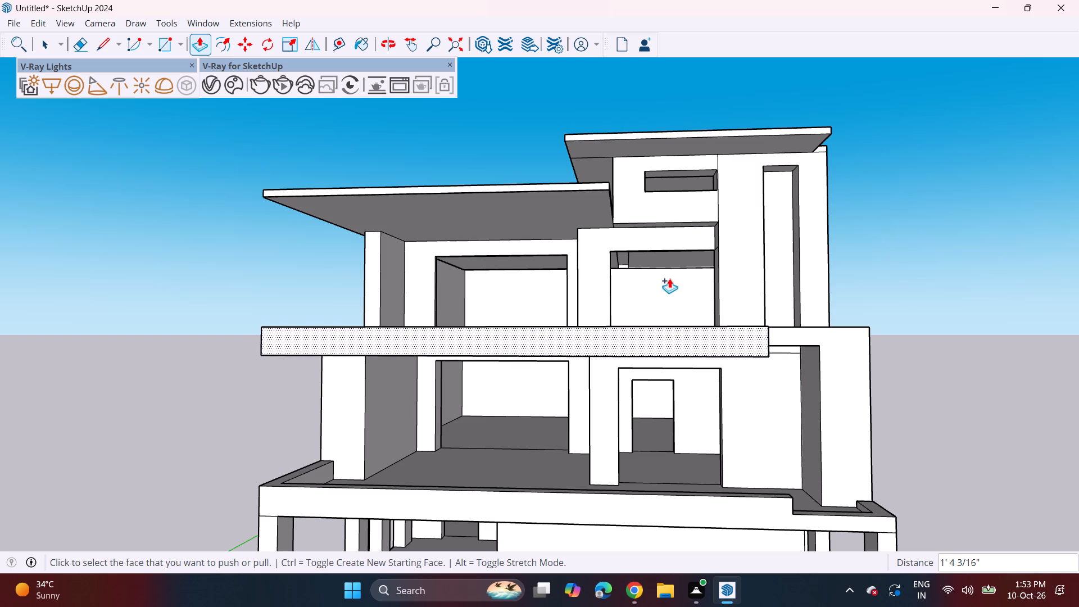
scroll(633, 271, "up", 8)
scroll(627, 272, "down", 6)
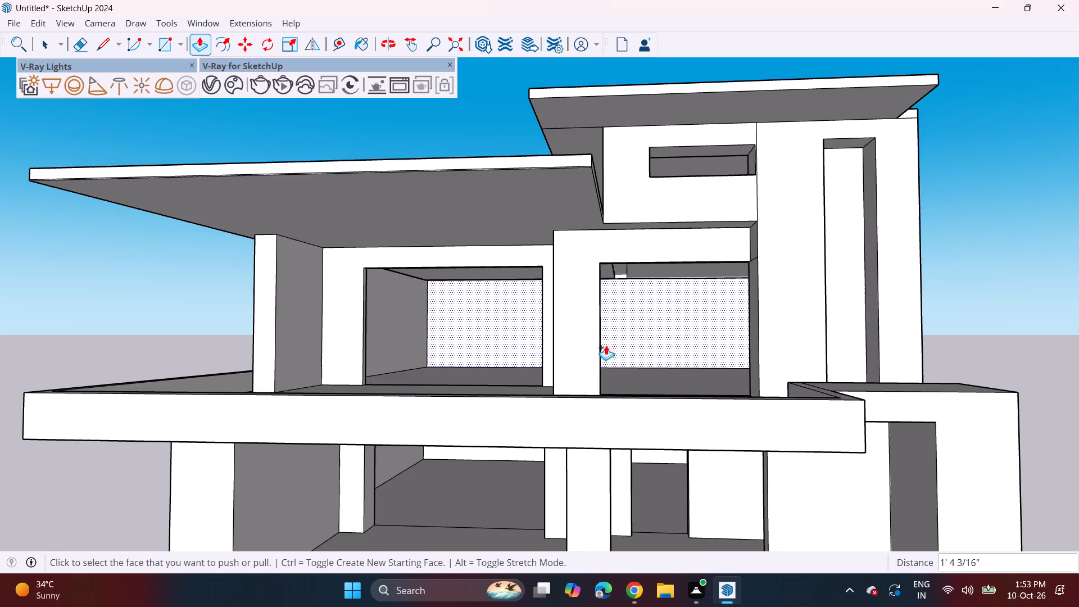
middle_click_drag(618, 367, 634, 349)
scroll(634, 349, "down", 5)
middle_click_drag(697, 412, 629, 322, "shift")
middle_click_drag(625, 336, 644, 363)
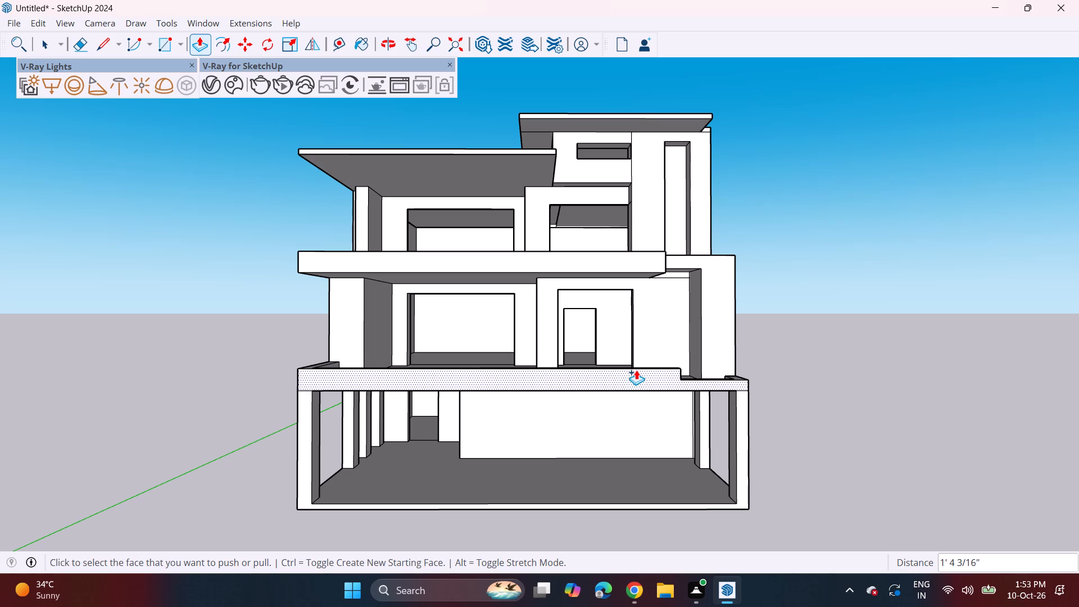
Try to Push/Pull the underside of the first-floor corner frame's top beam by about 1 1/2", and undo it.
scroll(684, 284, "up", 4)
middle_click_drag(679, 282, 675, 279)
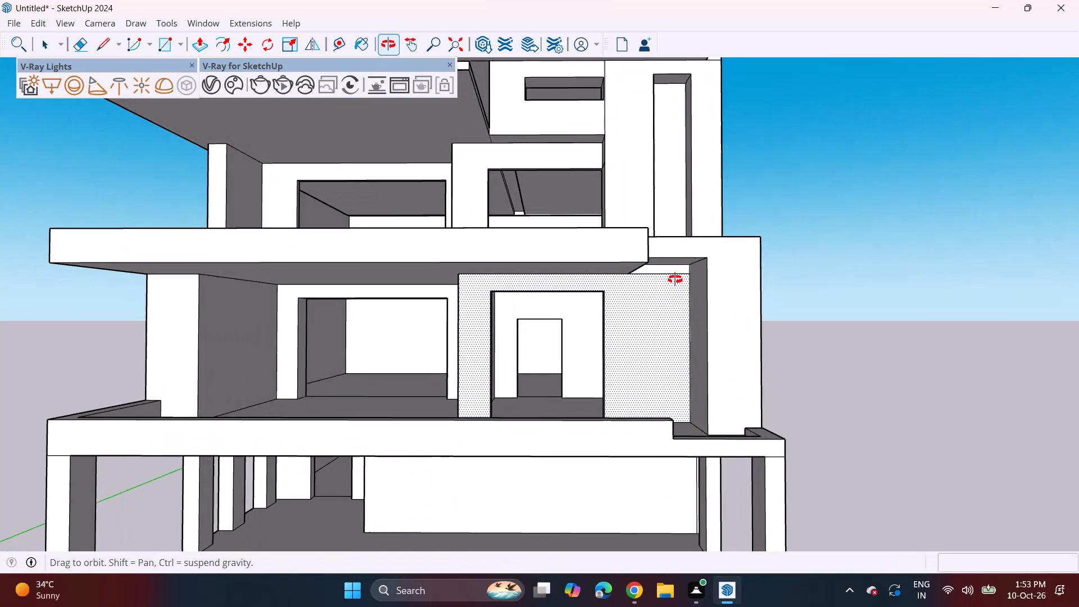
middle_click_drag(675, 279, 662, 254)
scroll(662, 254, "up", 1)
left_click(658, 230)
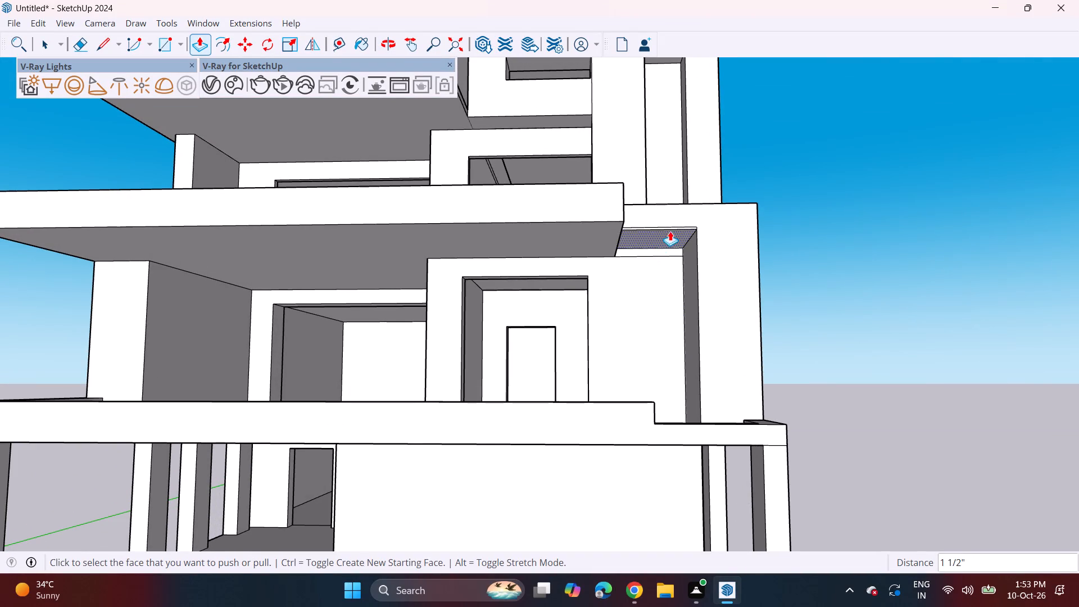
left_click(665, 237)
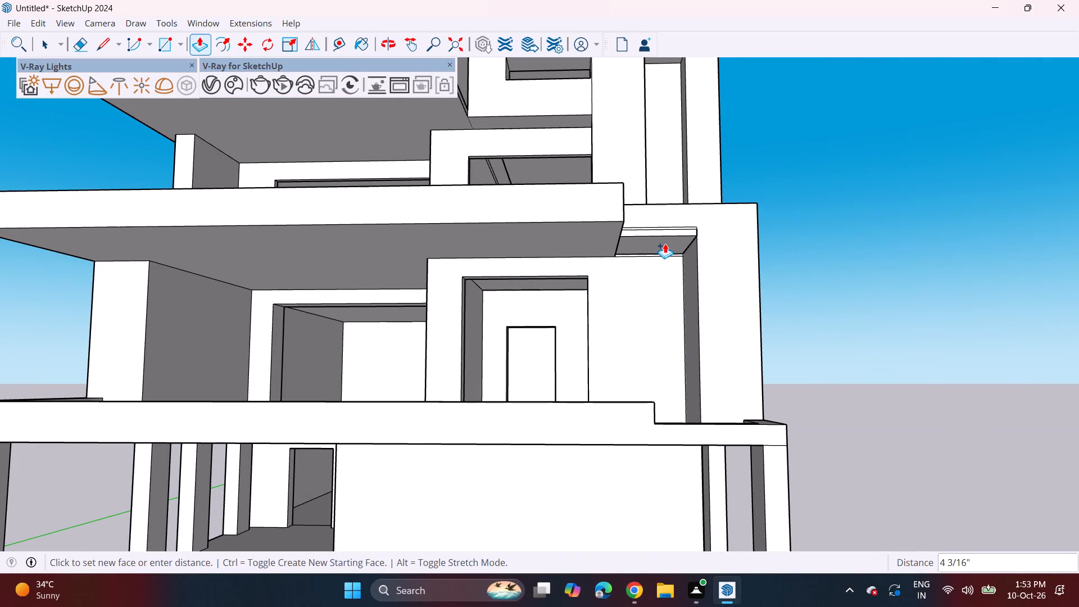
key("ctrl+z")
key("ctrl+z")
Pull the underside of the first-floor corner frame's top beam down 7 7/16" to the underside of the balcony slab.
left_click(667, 236)
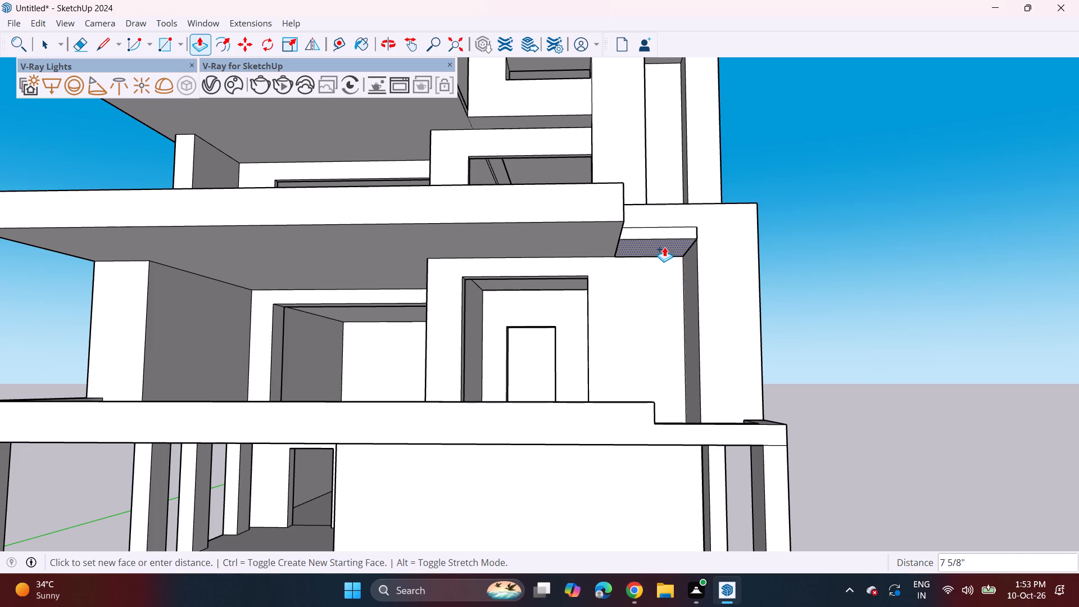
left_click(638, 250)
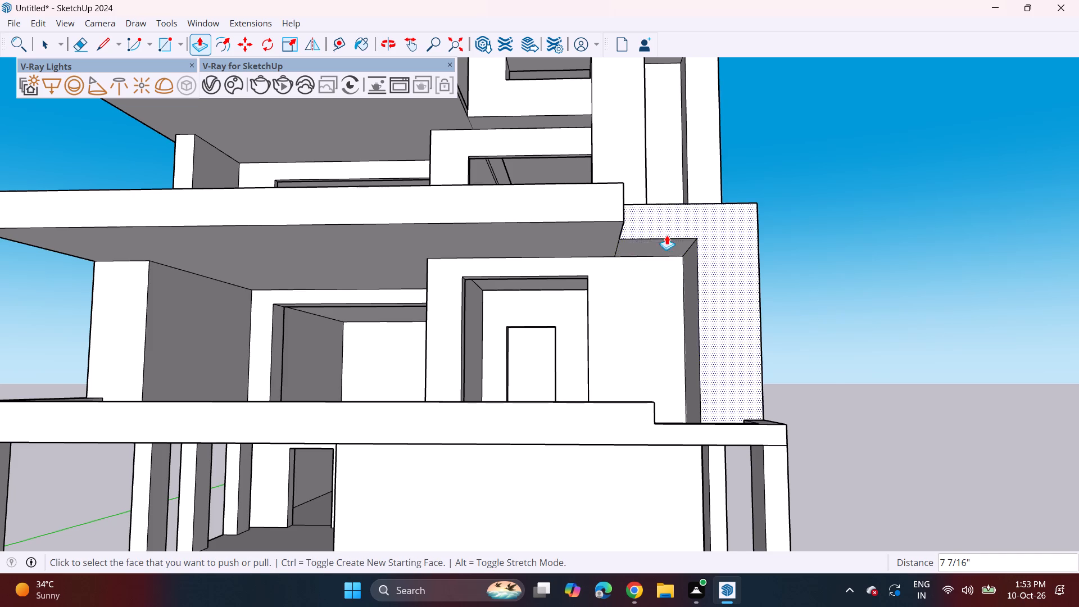
Erase the edge separating the upper balcony slab's underside from the corner frame beam's underside.
scroll(665, 244, "down", 1)
left_click_drag(72, 39, 78, 44)
left_click(616, 248)
left_click(620, 249)
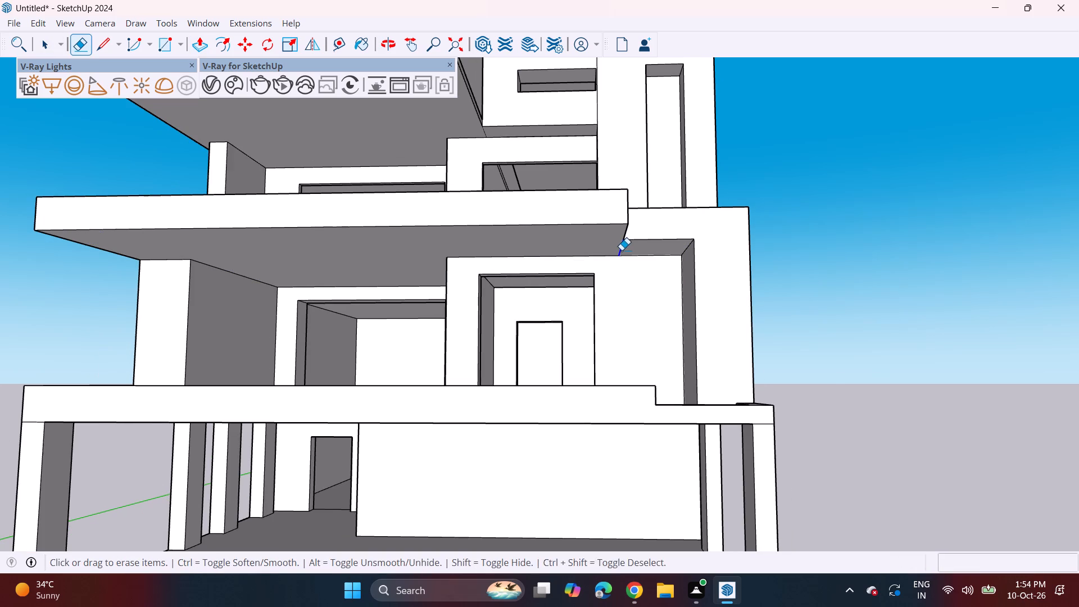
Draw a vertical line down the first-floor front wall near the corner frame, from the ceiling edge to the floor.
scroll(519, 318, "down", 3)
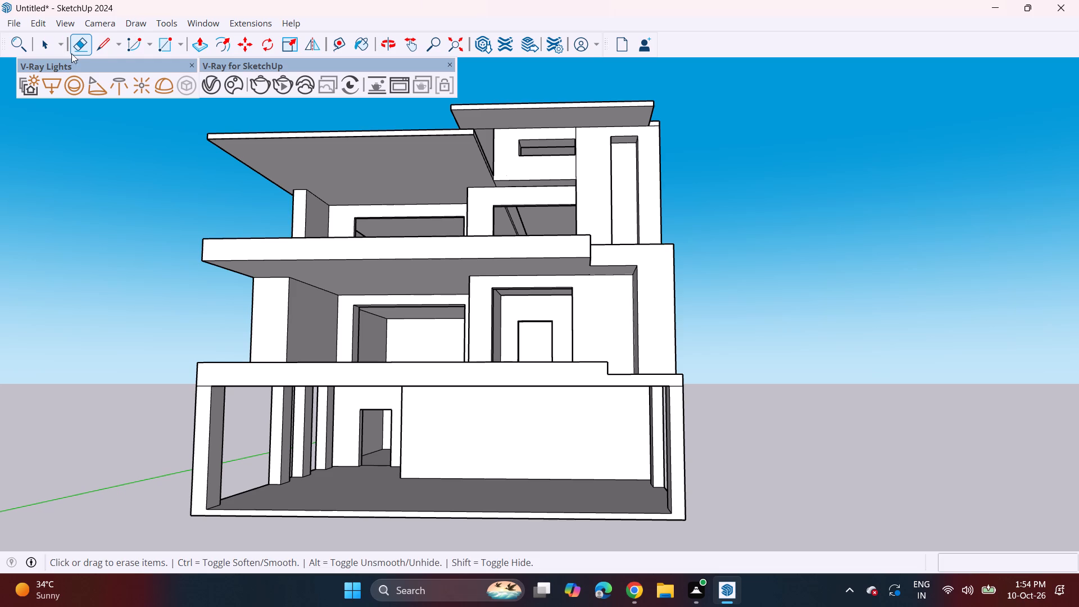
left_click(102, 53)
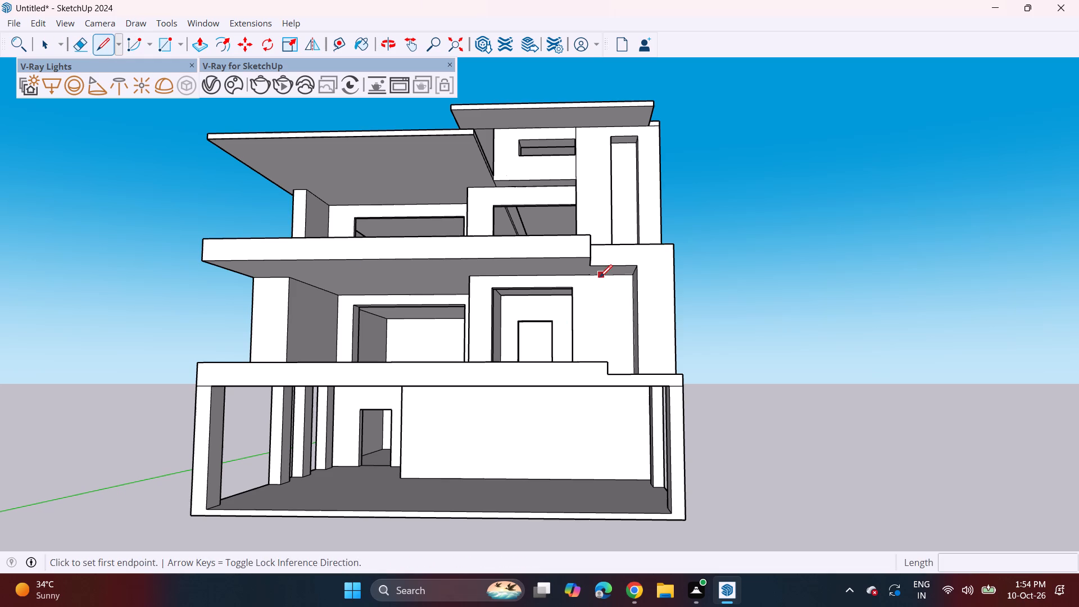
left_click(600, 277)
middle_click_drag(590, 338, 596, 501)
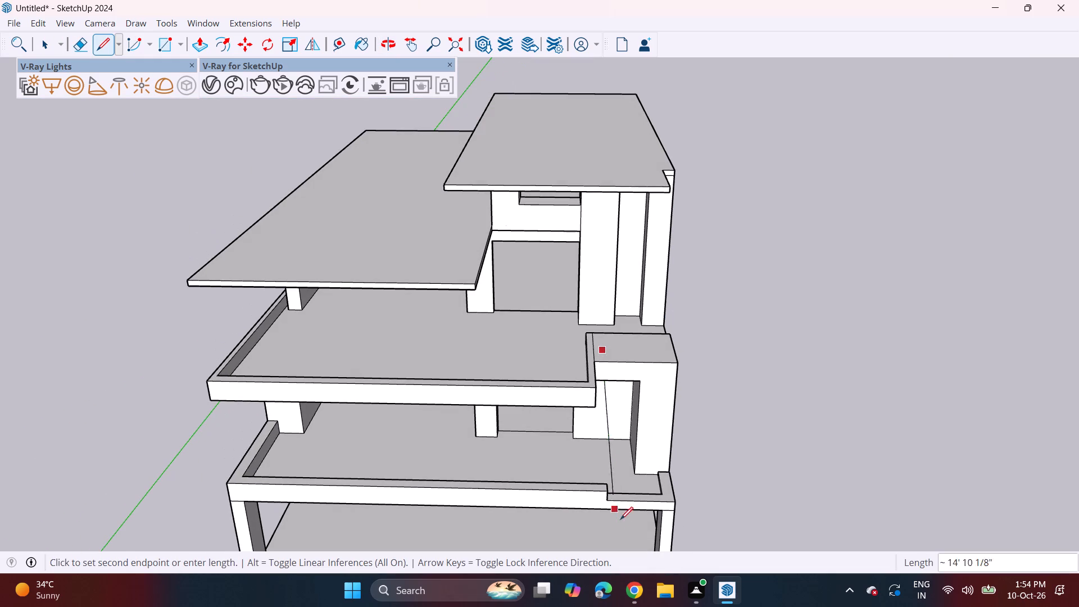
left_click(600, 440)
Draw a 10' vertical line from ceiling to floor on the first-floor front wall, closer to the door opening.
middle_click_drag(623, 454, 632, 255)
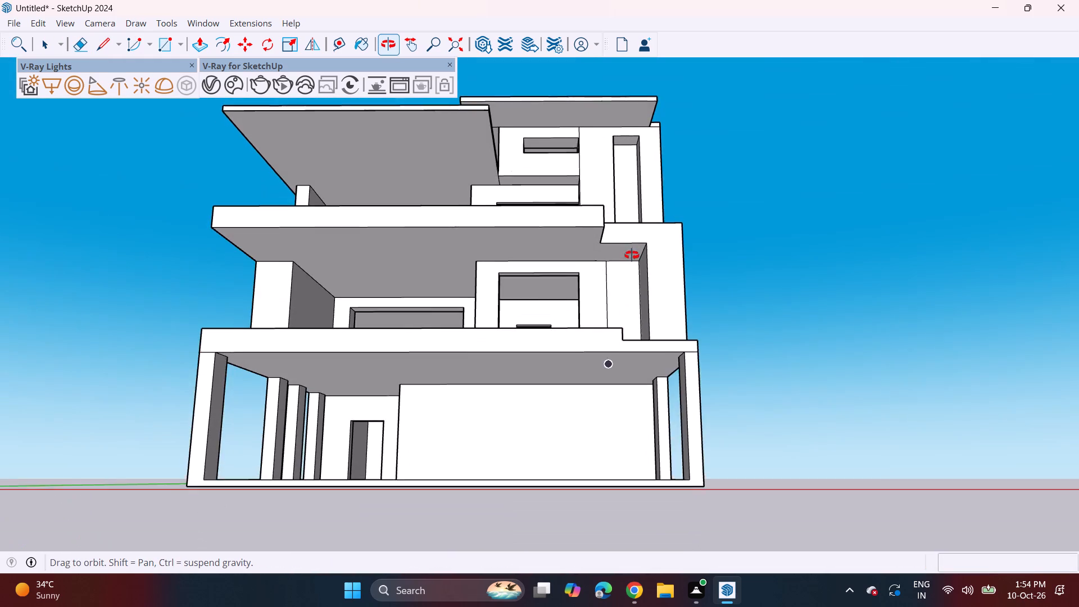
middle_click_drag(632, 255, 633, 265)
scroll(622, 301, "up", 2)
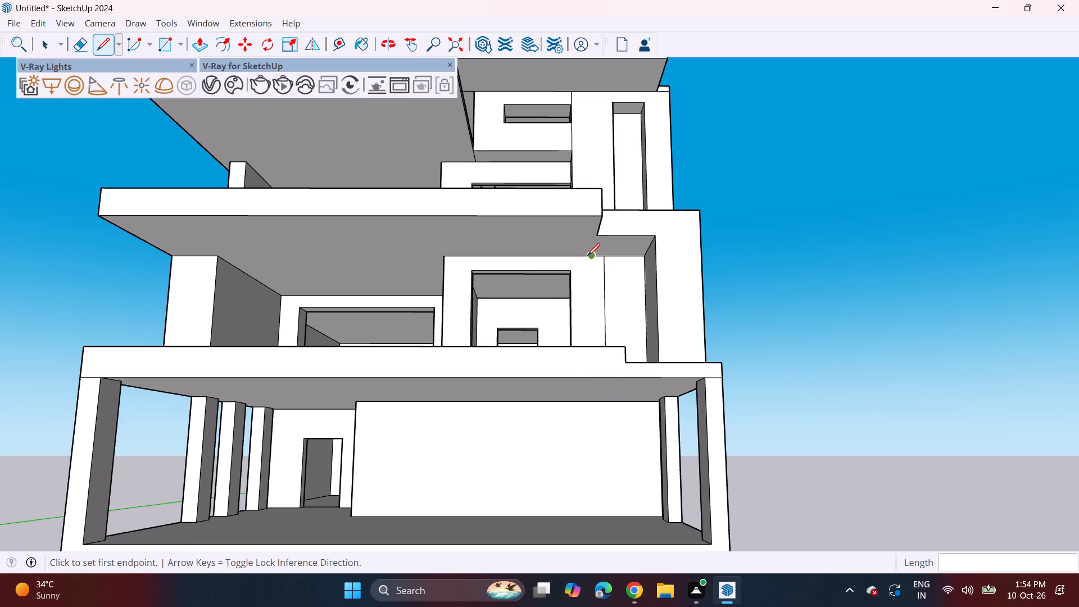
left_click_drag(587, 256, 591, 269)
middle_click_drag(582, 340, 583, 442)
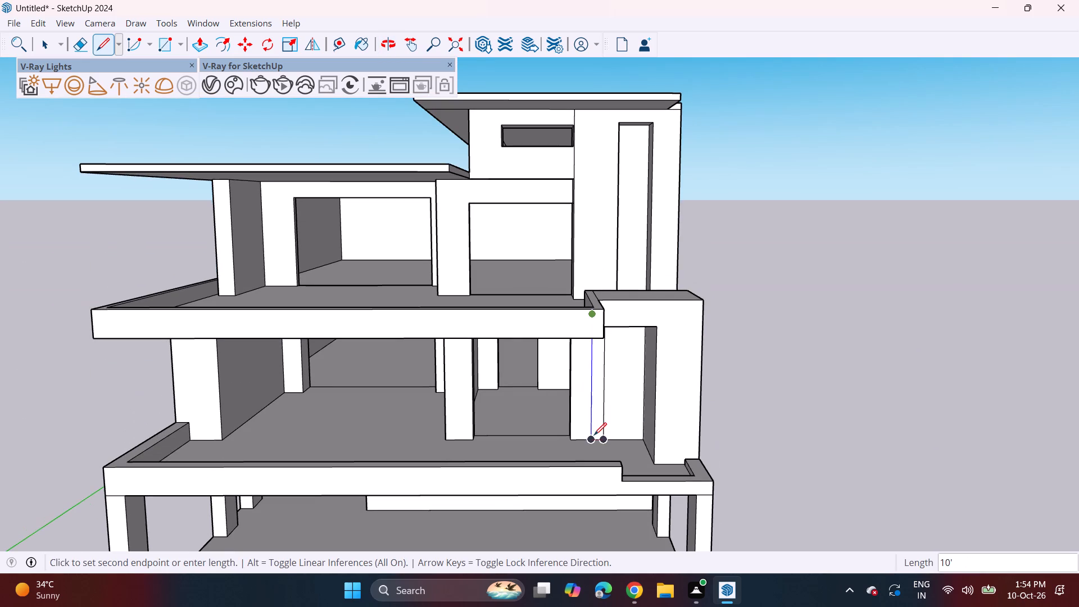
left_click(594, 435)
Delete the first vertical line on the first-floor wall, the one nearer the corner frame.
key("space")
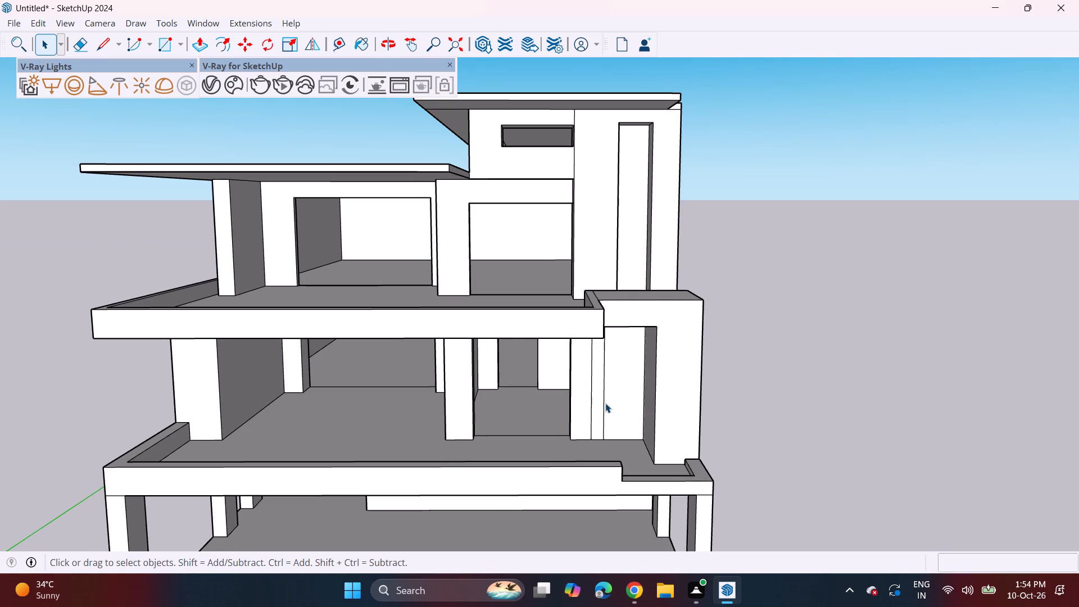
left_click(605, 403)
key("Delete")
Draw a 10' vertical line from floor to ceiling on the ground-floor front wall, about a third across from the doorway side.
middle_click_drag(584, 428, 573, 365)
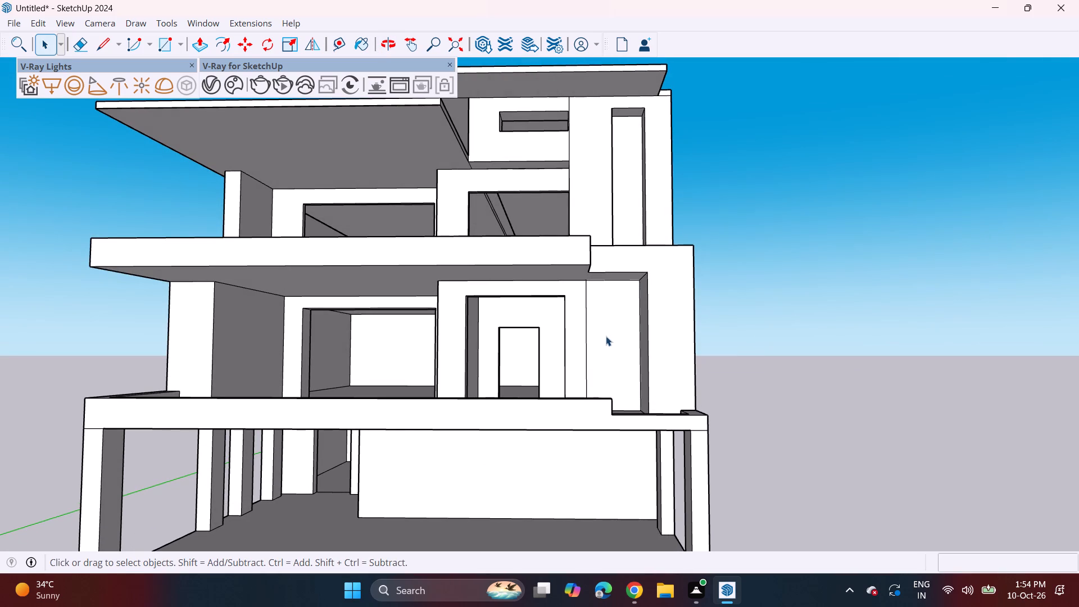
scroll(595, 358, "down", 1)
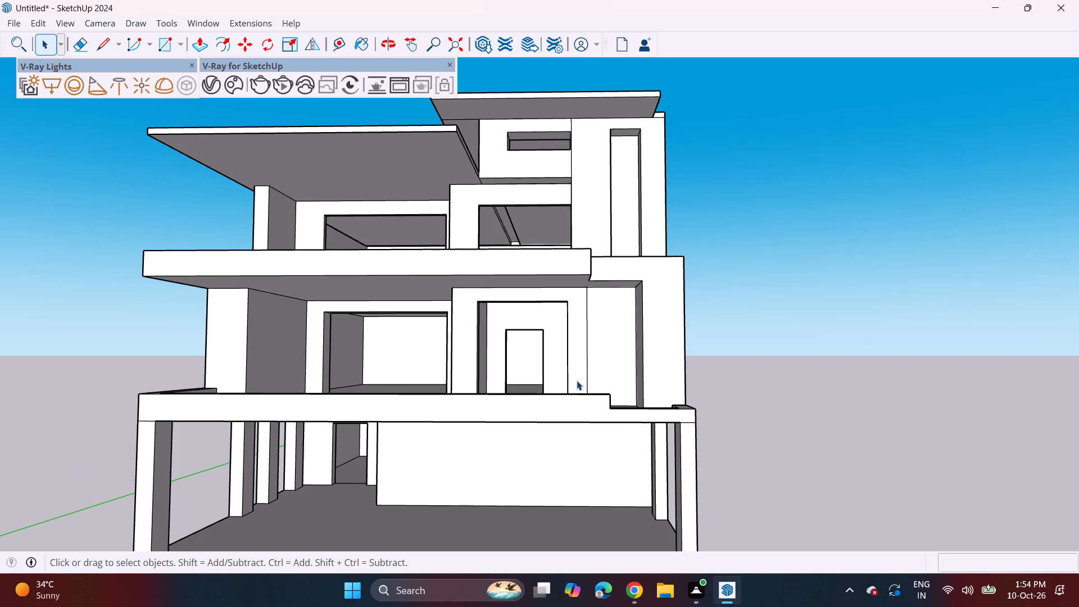
middle_click_drag(554, 395, 596, 359, "shift")
scroll(589, 367, "down", 2)
middle_click_drag(566, 380, 584, 388, "shift")
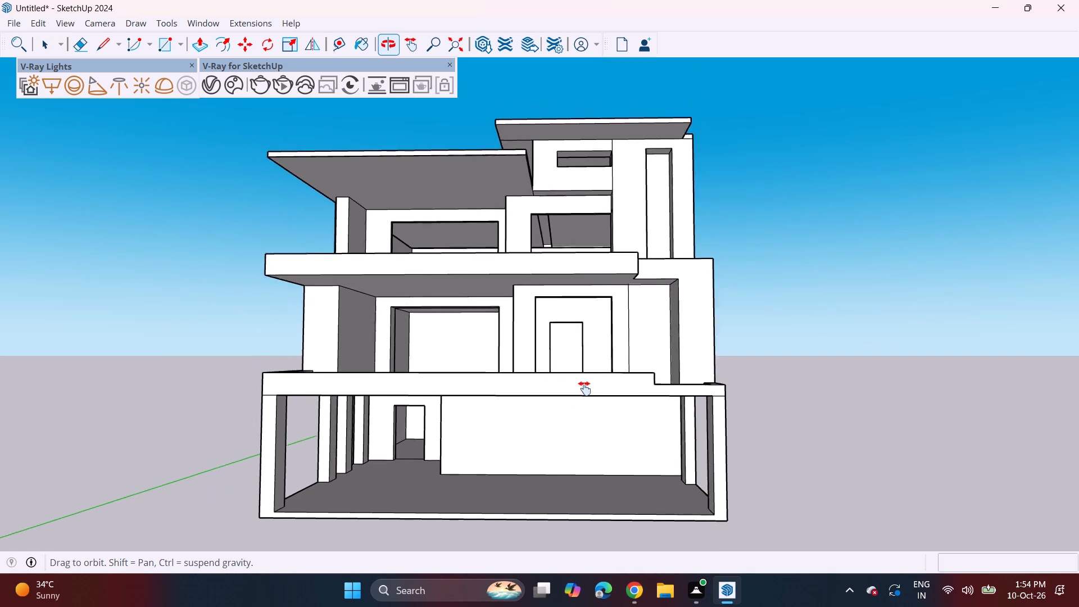
middle_click_drag(584, 388, 600, 387, "shift")
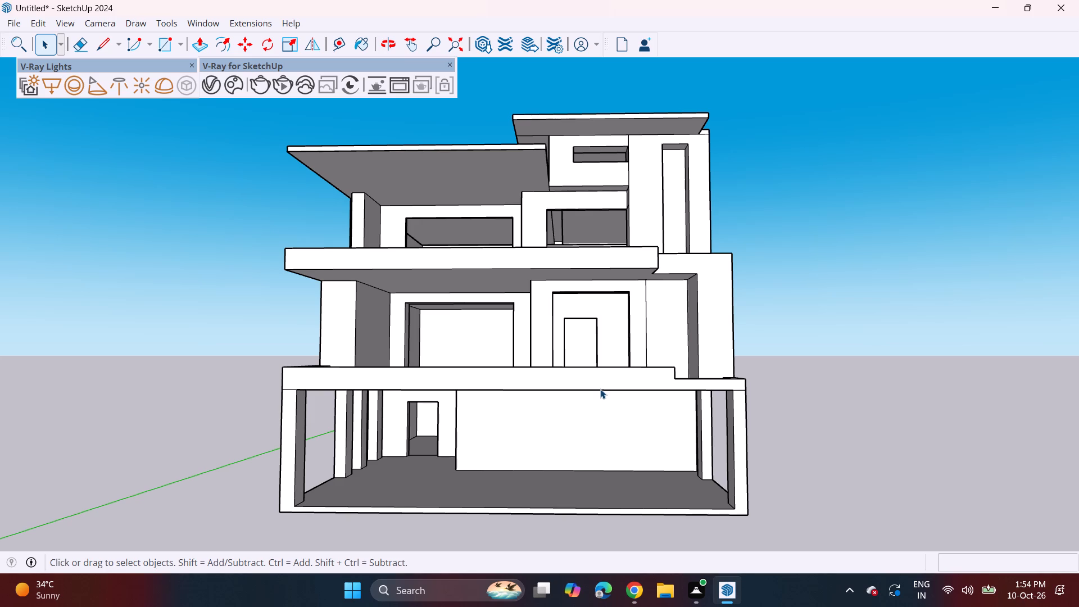
left_click(102, 35)
scroll(438, 415, "up", 3)
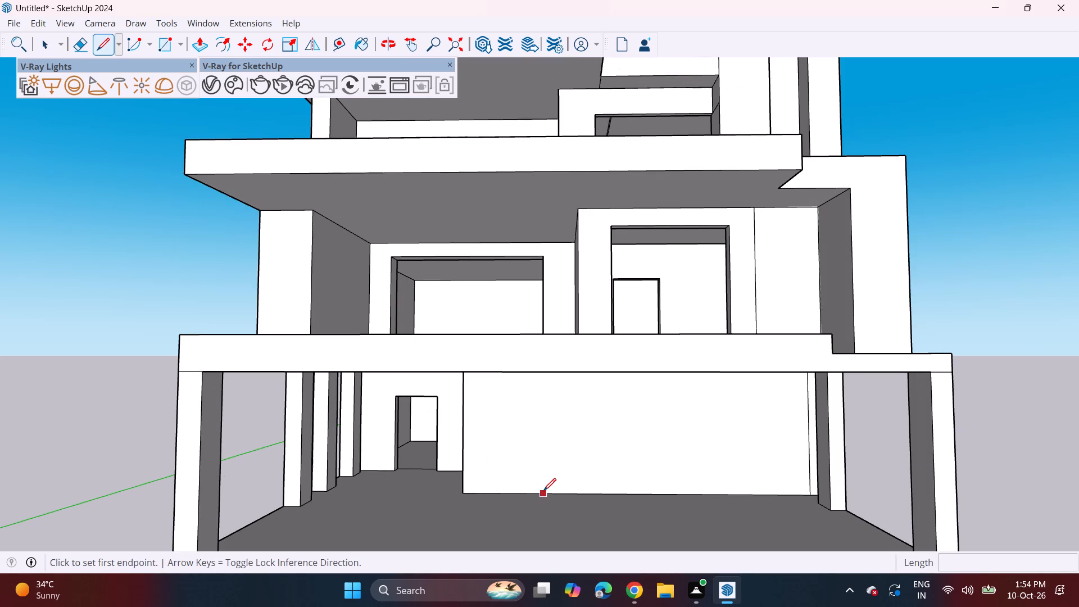
left_click(568, 493)
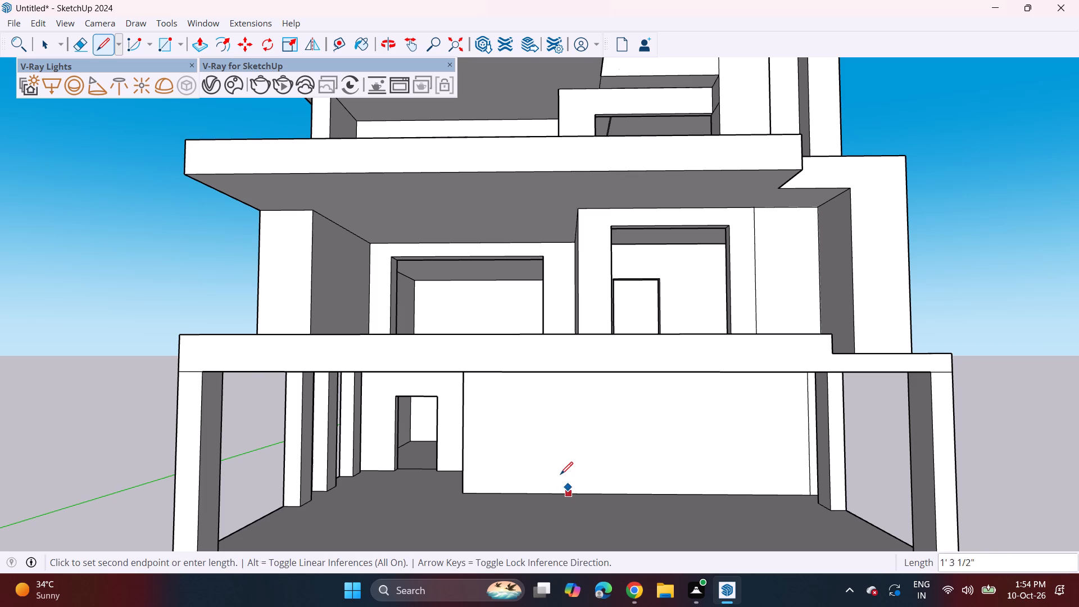
middle_click_drag(561, 465, 572, 406)
left_click(574, 355)
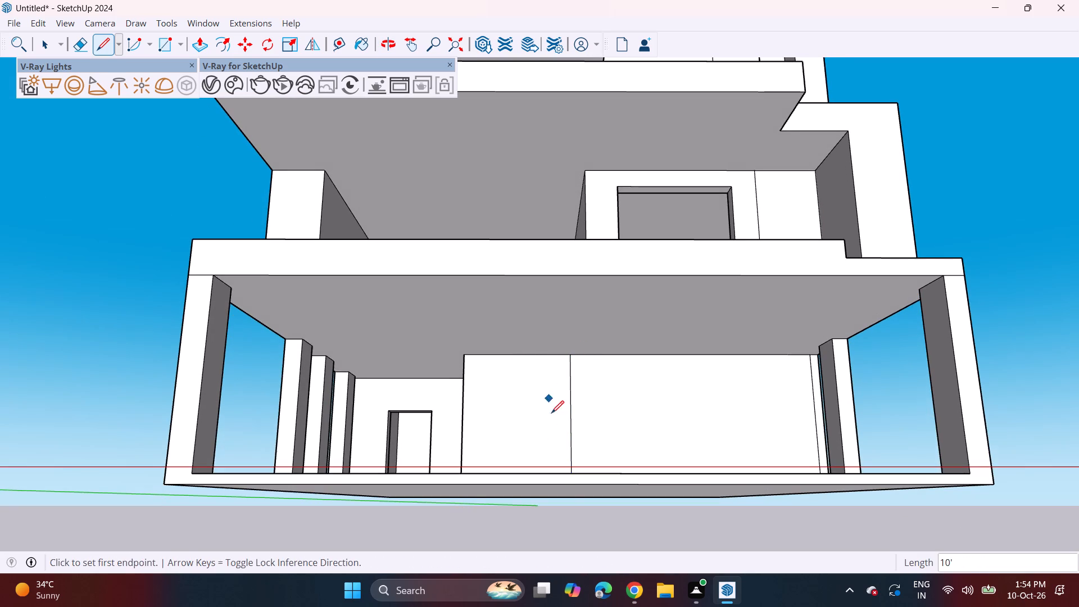
Raise the first-floor balcony parapet's top about 9 5/16" and its lower stepped section by the corner frame about 4 1/8".
middle_click_drag(555, 441, 554, 479)
scroll(551, 473, "down", 2)
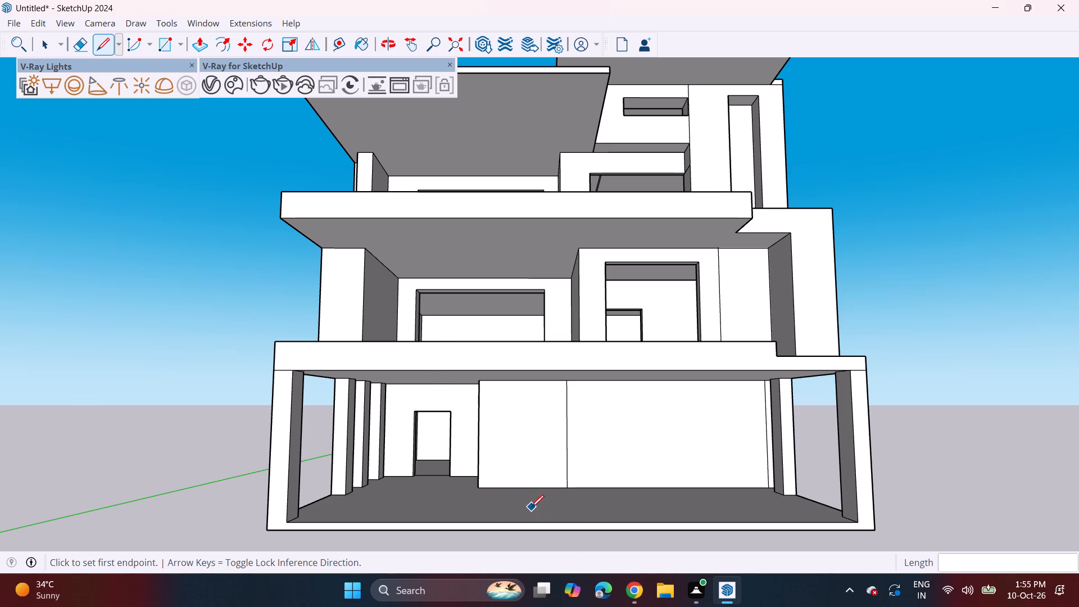
scroll(484, 522, "down", 4)
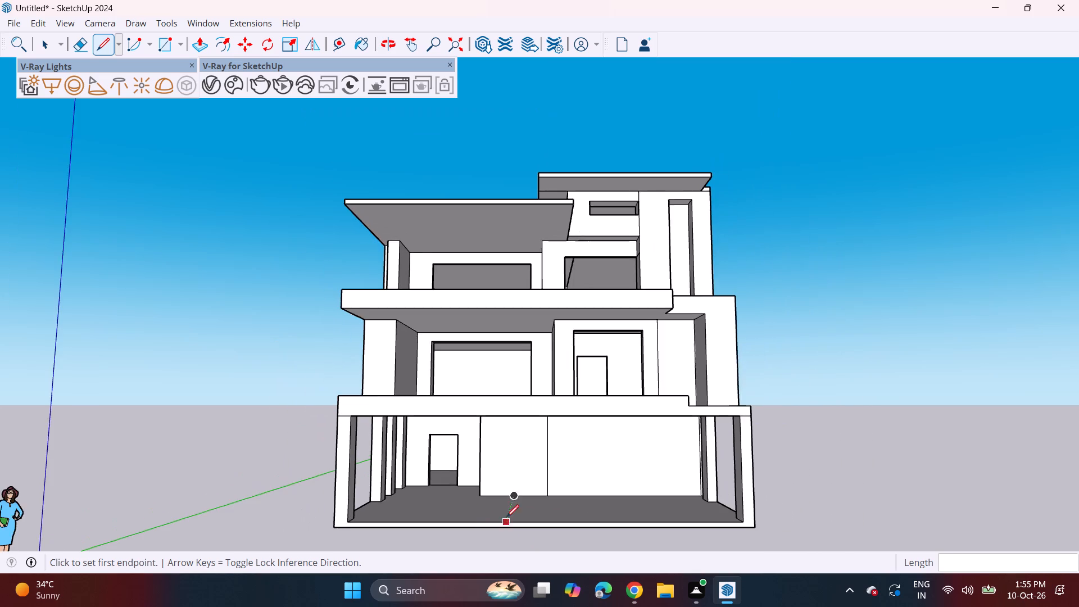
middle_click_drag(506, 517, 447, 523, "shift")
middle_click_drag(448, 515, 468, 526)
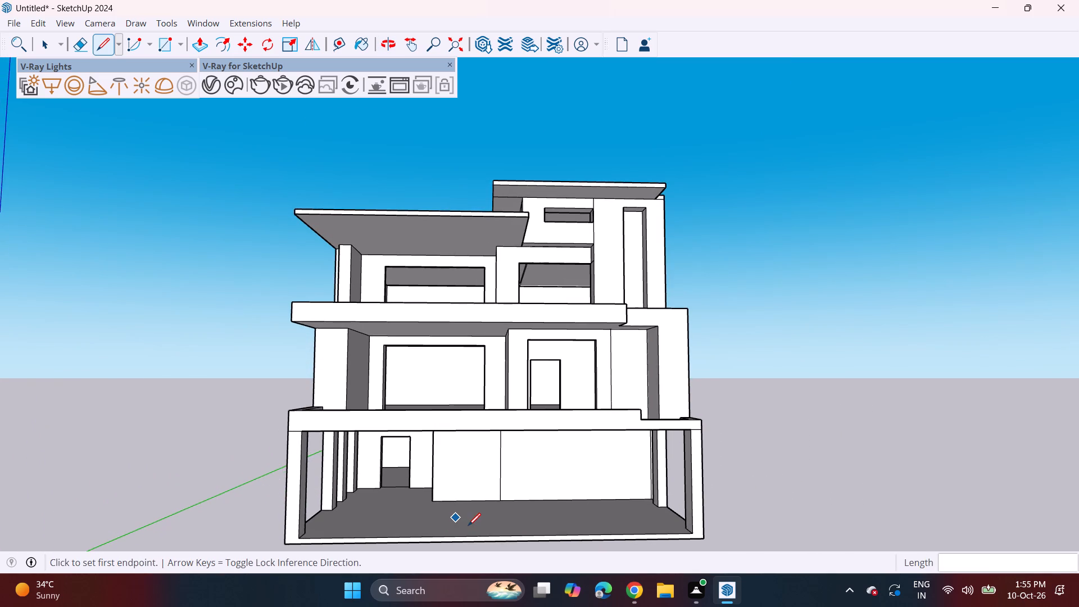
middle_click_drag(506, 451, 439, 504)
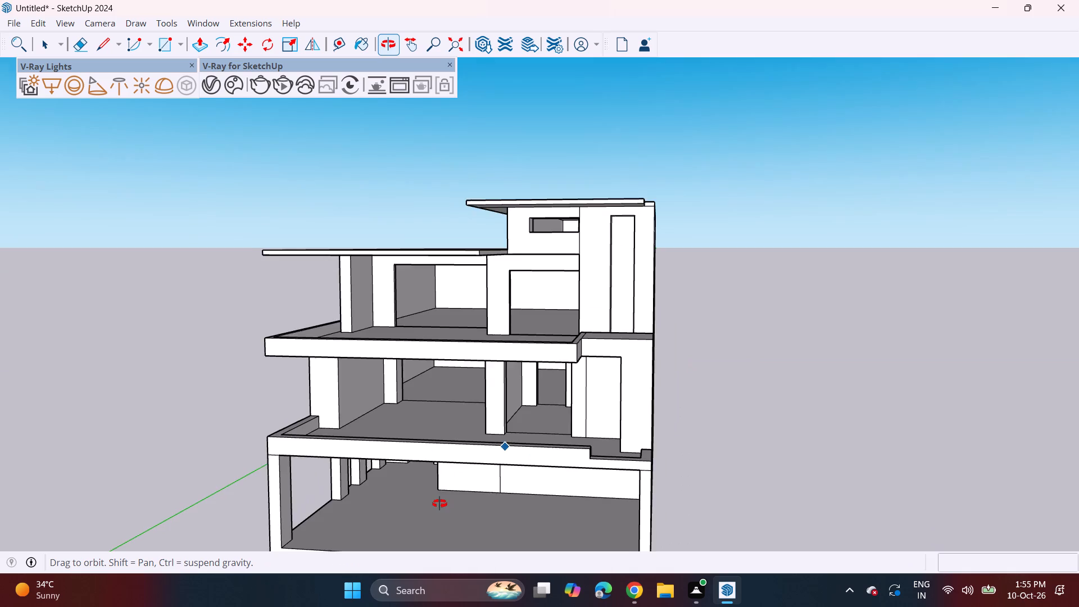
middle_click_drag(439, 504, 567, 440)
scroll(720, 406, "up", 3)
scroll(679, 424, "up", 2)
middle_click_drag(657, 443, 556, 517)
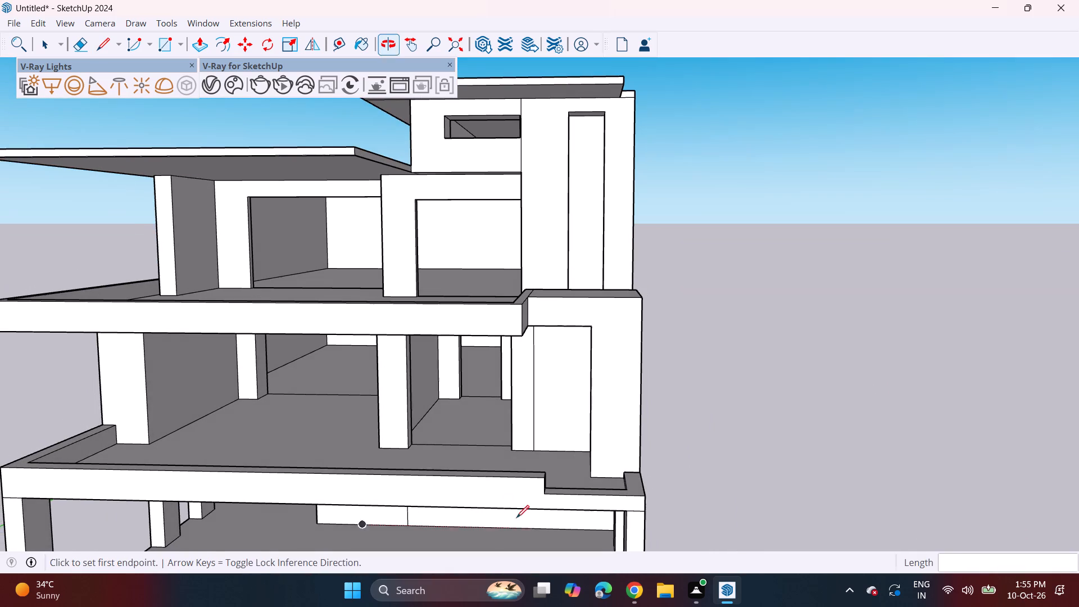
left_click(194, 47)
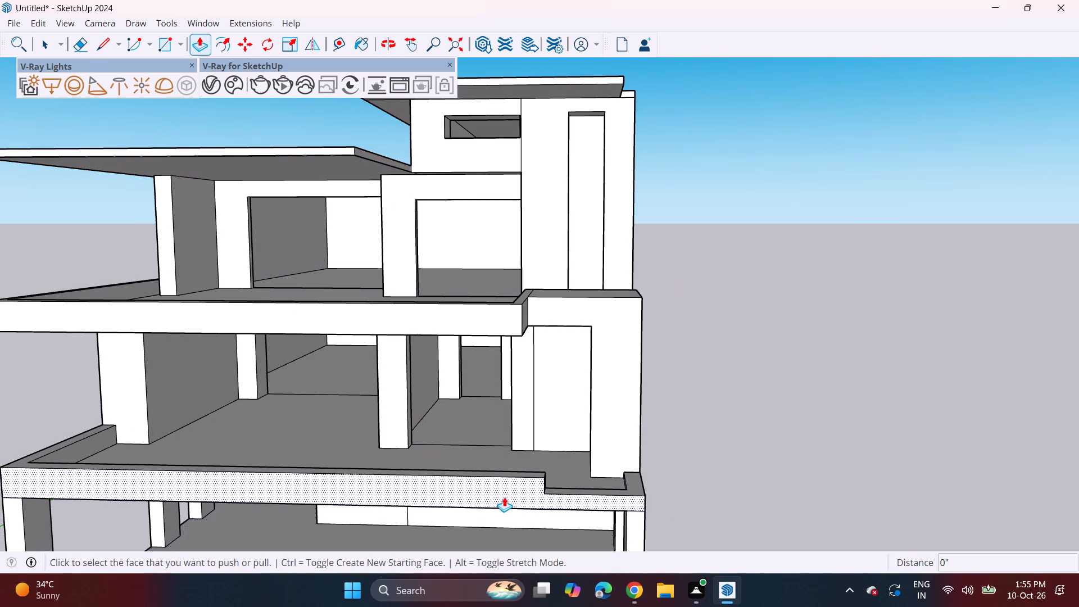
scroll(505, 488, "up", 3)
left_click(523, 469)
left_click(524, 452)
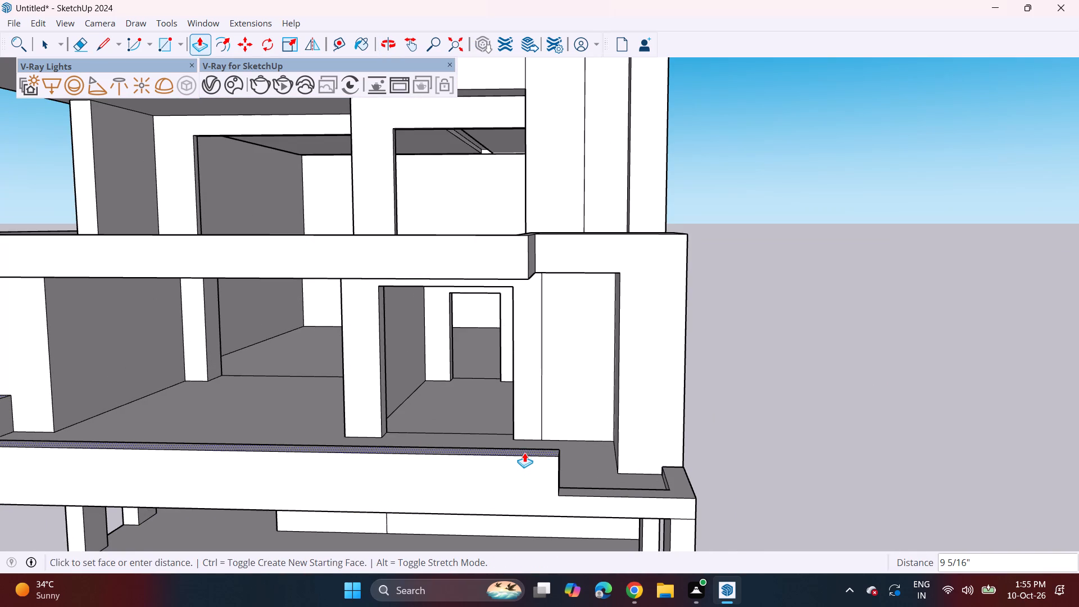
left_click(579, 491)
left_click(583, 484)
Lower the main section of the first-floor balcony parapet by about 4 5/8".
middle_click_drag(509, 526, 569, 452)
scroll(569, 452, "up", 1)
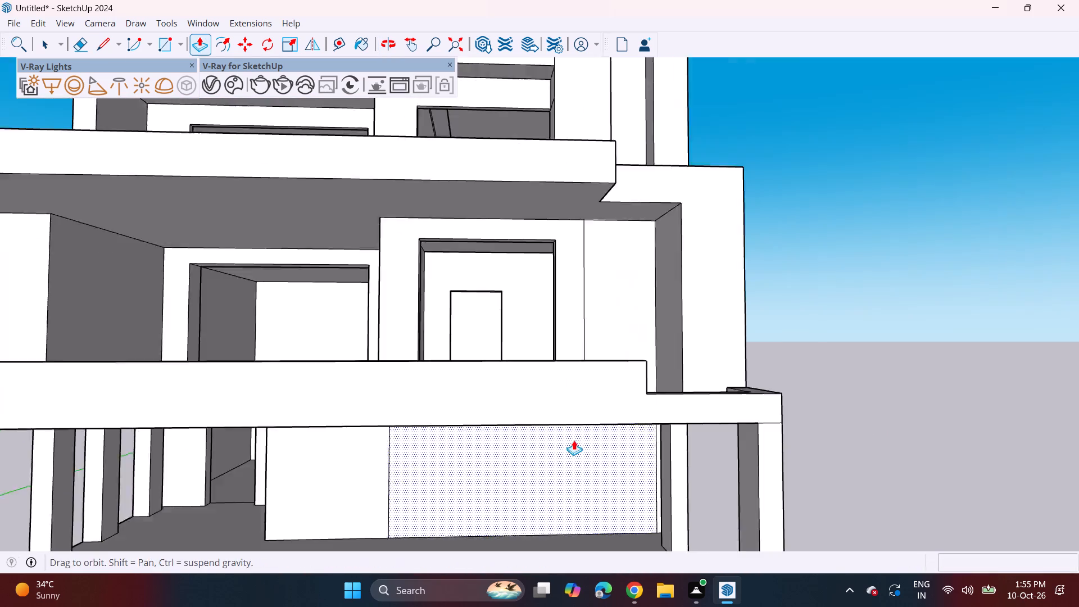
scroll(559, 444, "down", 5)
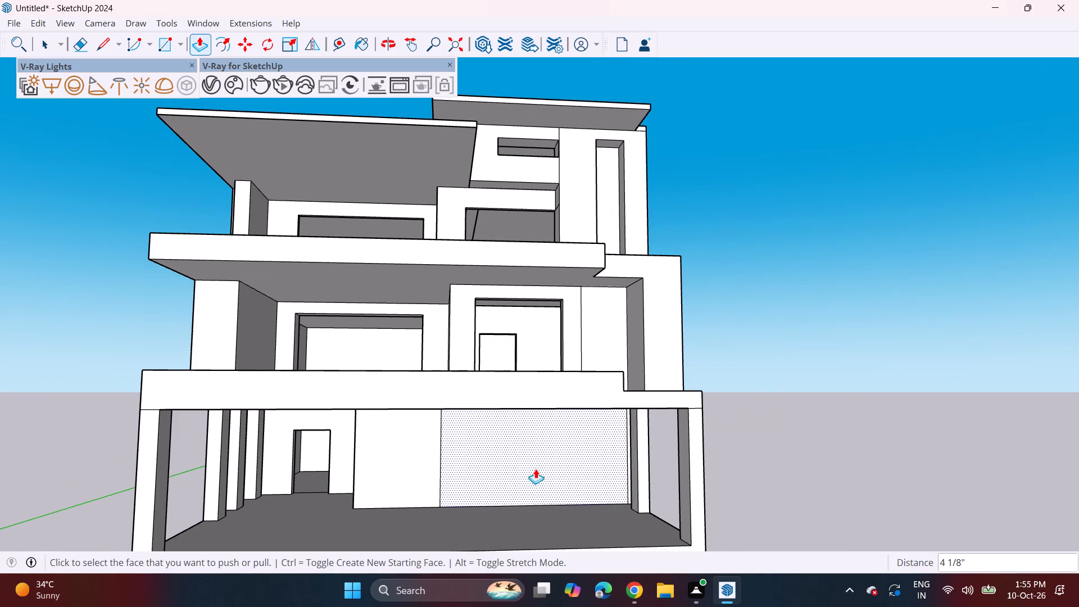
middle_click_drag(534, 478, 531, 487)
scroll(528, 473, "down", 3)
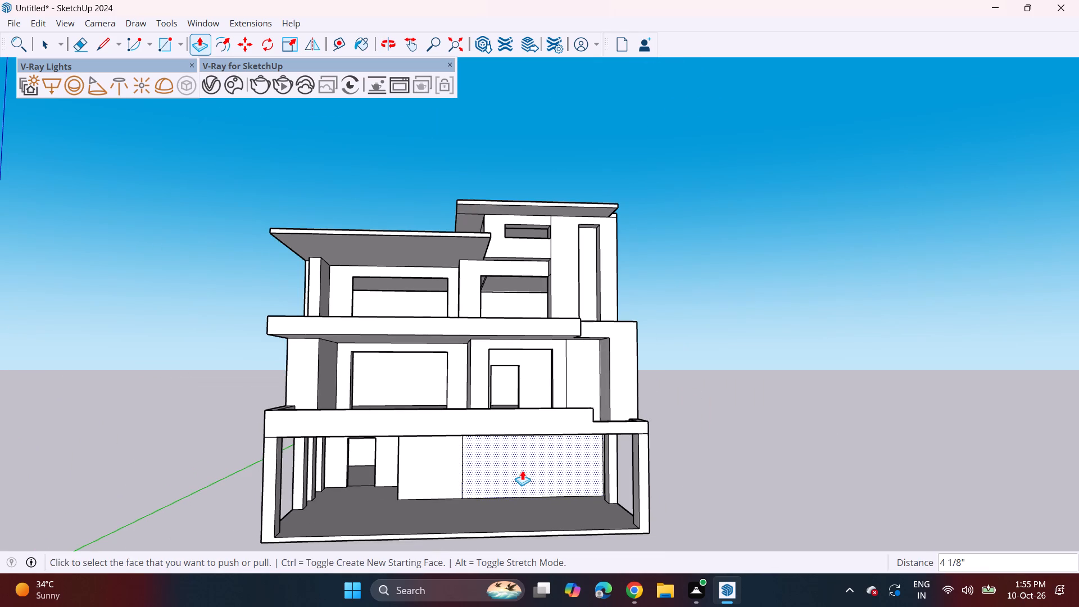
middle_click_drag(518, 469, 491, 459)
middle_click_drag(492, 463, 504, 506, "shift")
middle_click_drag(421, 488, 401, 501)
scroll(414, 494, "up", 2)
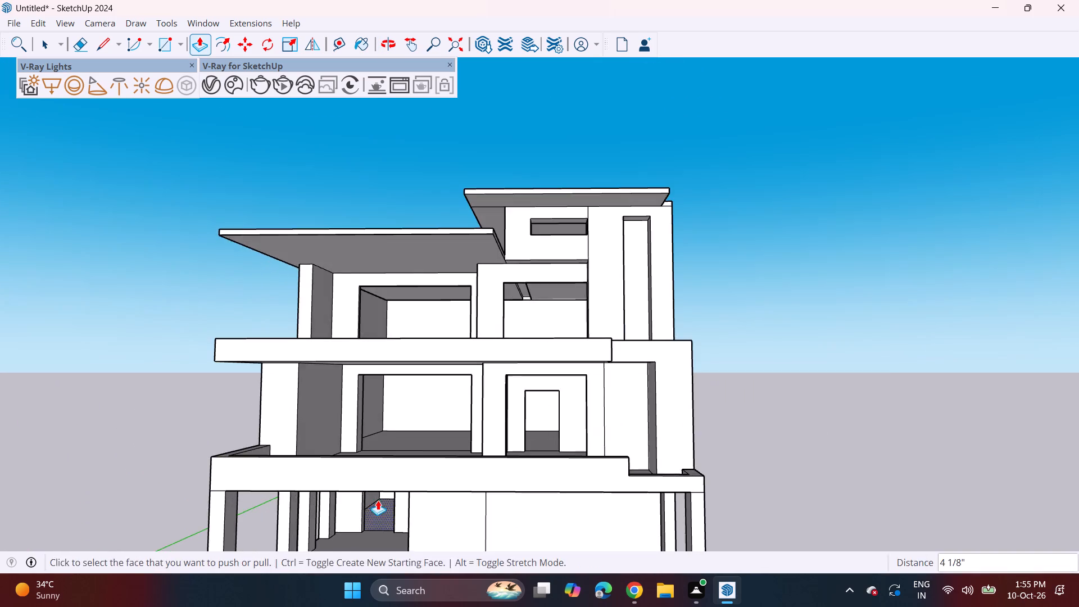
middle_click_drag(374, 502, 341, 552)
scroll(213, 486, "up", 4)
left_click(219, 483)
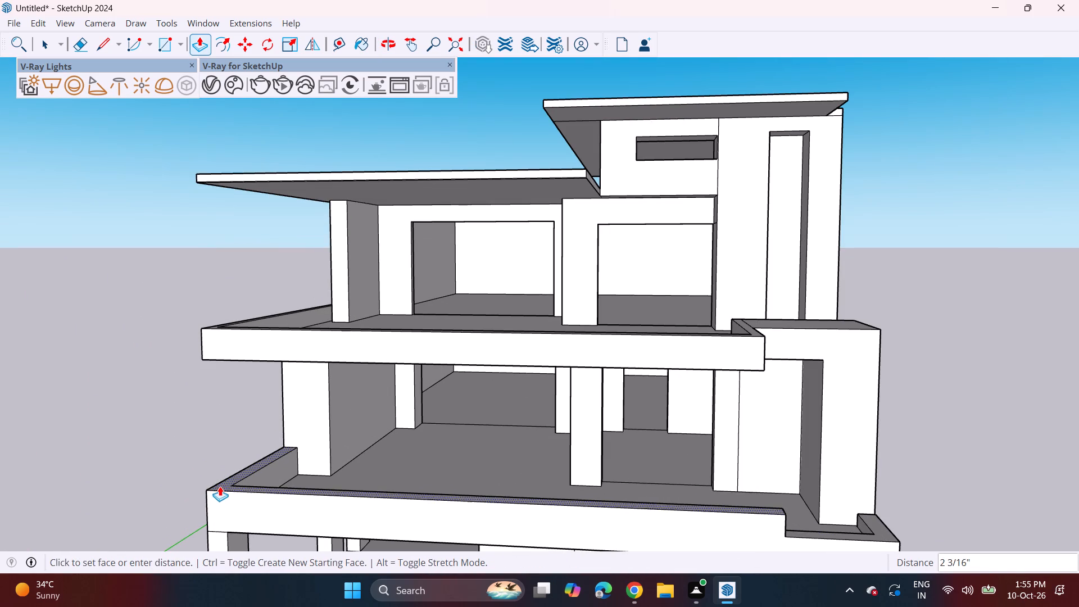
left_click(224, 489)
Raise the upper balcony parapet's top about 3 11/16" and repeat the same push/pull on the corner frame's top face.
middle_click_drag(302, 416, 280, 511)
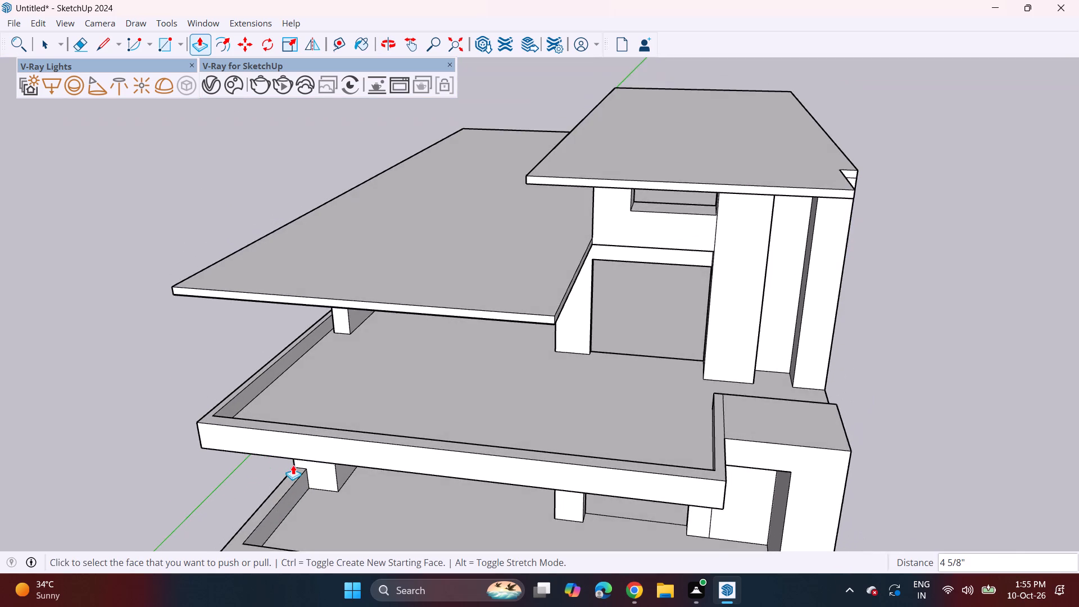
scroll(298, 447, "up", 4)
left_click(313, 422)
left_click(318, 414)
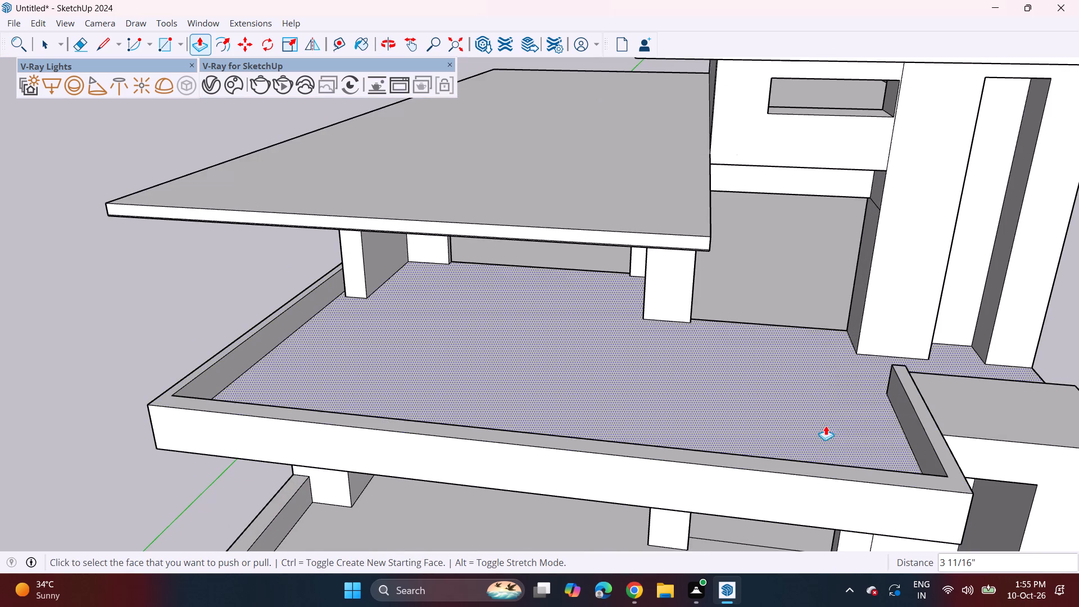
double_click(1052, 417)
Raise the head of the wide second-floor opening behind the upper balcony by about 3 15/16".
middle_click_drag(911, 487, 913, 391)
scroll(903, 382, "down", 6)
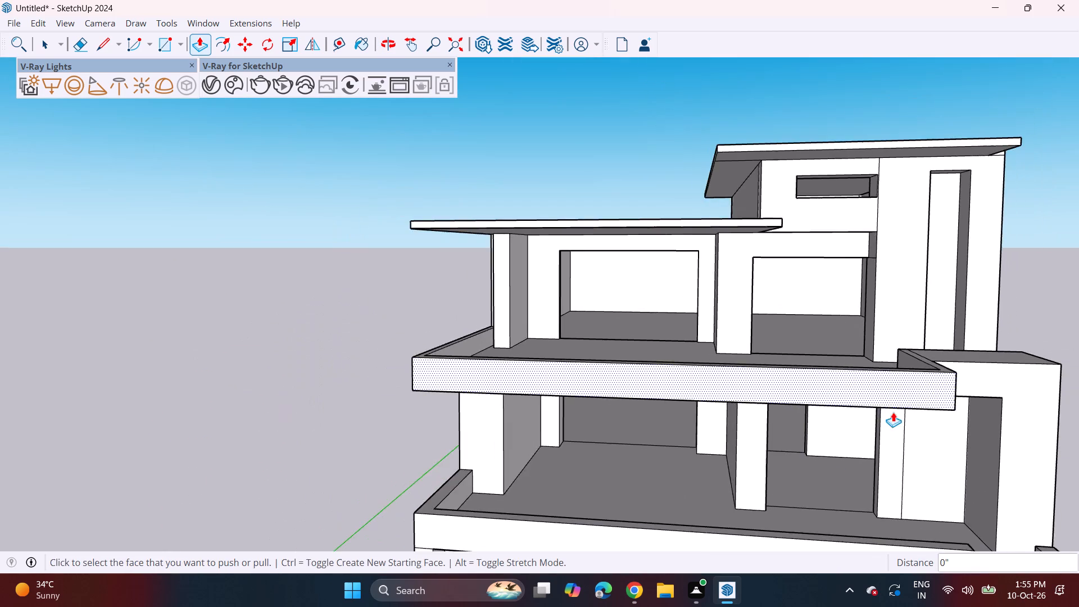
middle_click_drag(824, 486, 849, 418)
scroll(837, 424, "down", 4)
middle_click_drag(869, 429, 772, 420)
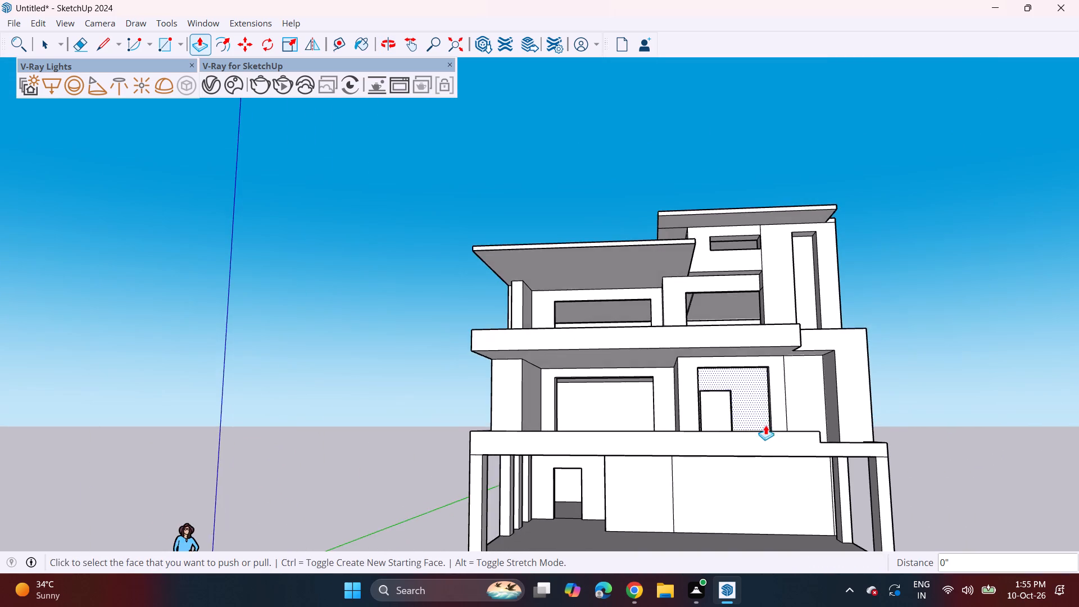
scroll(765, 428, "down", 2)
middle_click_drag(764, 440, 609, 434)
middle_click_drag(610, 432, 624, 440)
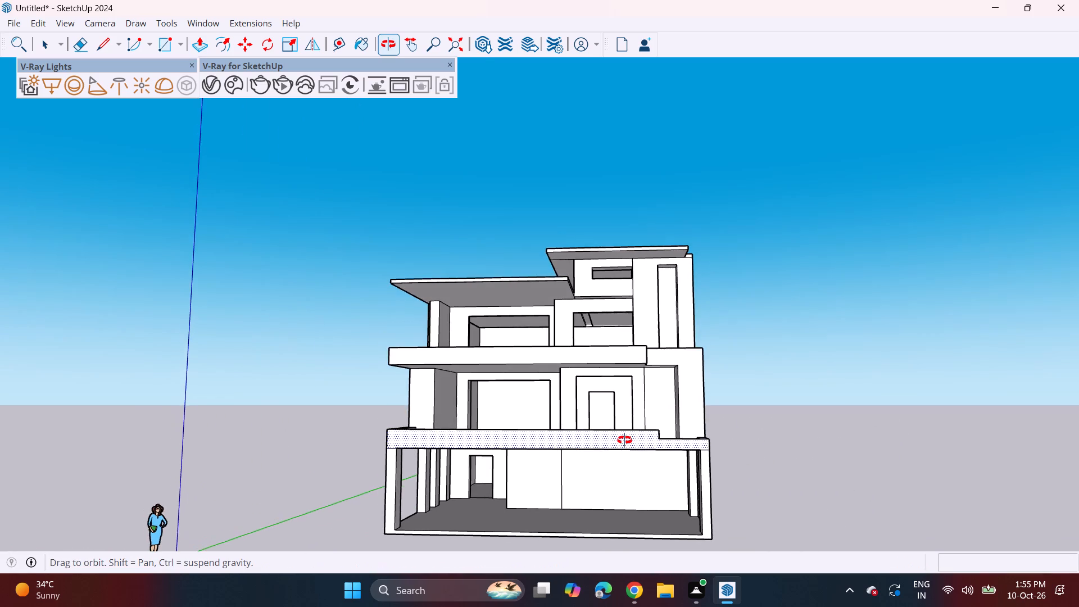
middle_click_drag(624, 440, 646, 446)
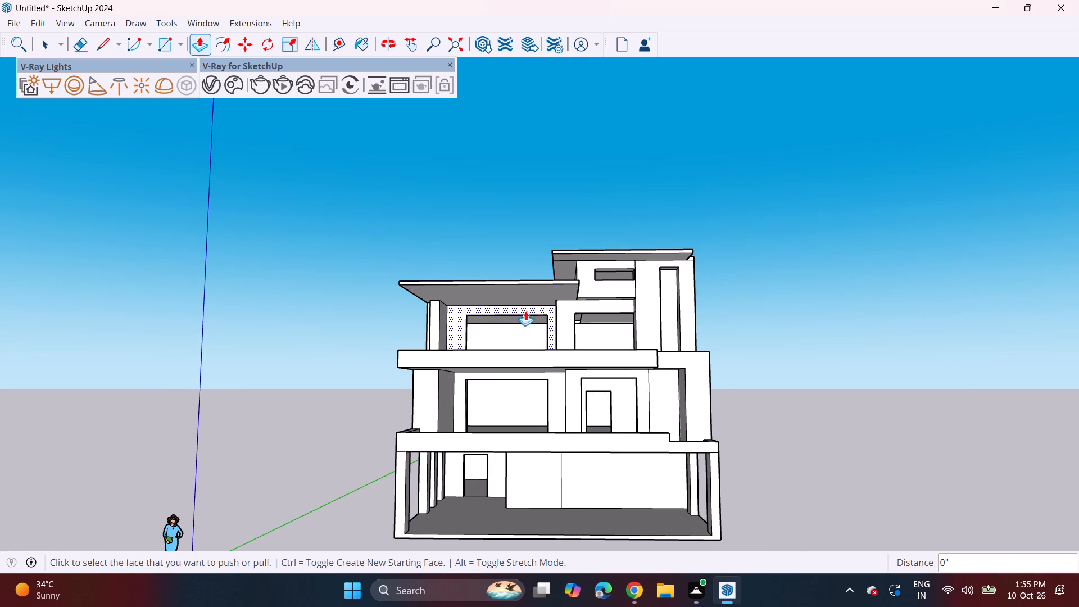
scroll(514, 316, "up", 13)
middle_click_drag(511, 319, 516, 298)
left_click(535, 238)
left_click(536, 228)
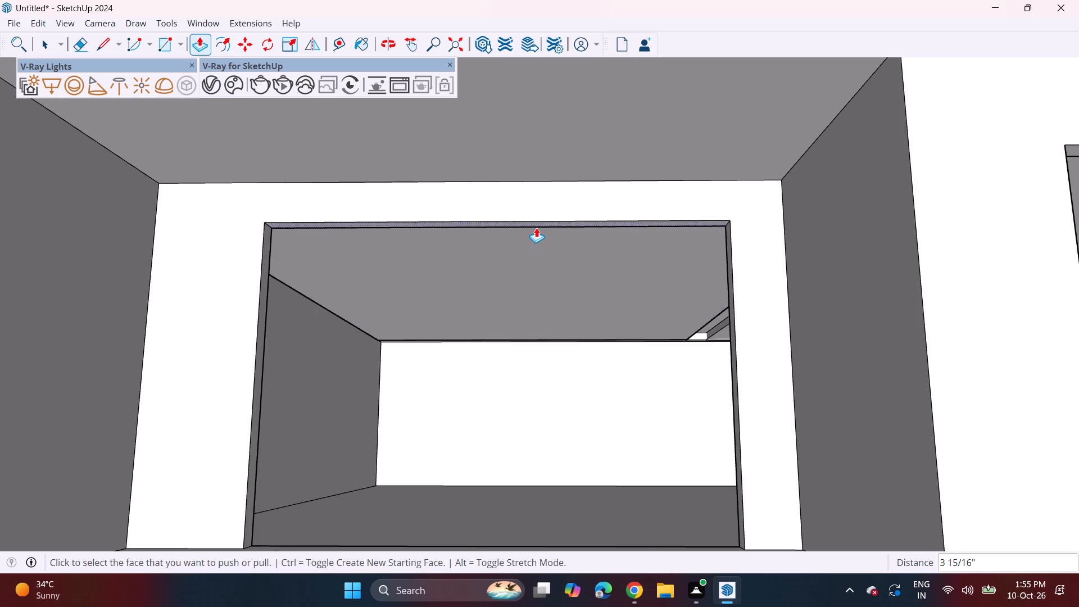
Lower the upper balcony parapet's top face by about 4 15/16".
scroll(534, 280, "down", 19)
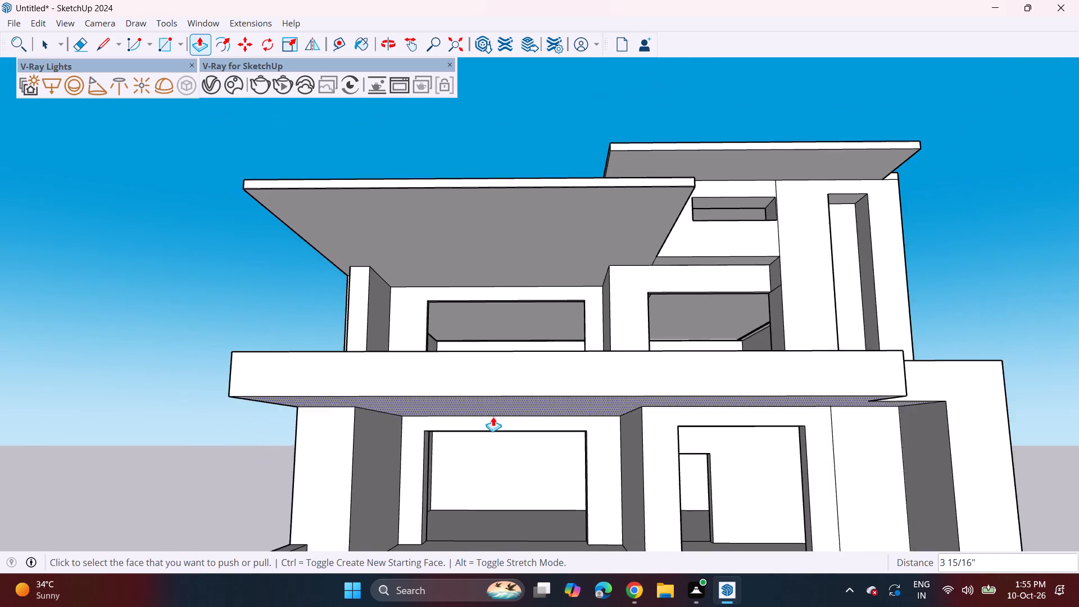
scroll(493, 416, "down", 5)
middle_click_drag(495, 409, 481, 538)
scroll(423, 470, "up", 5)
scroll(370, 456, "up", 3)
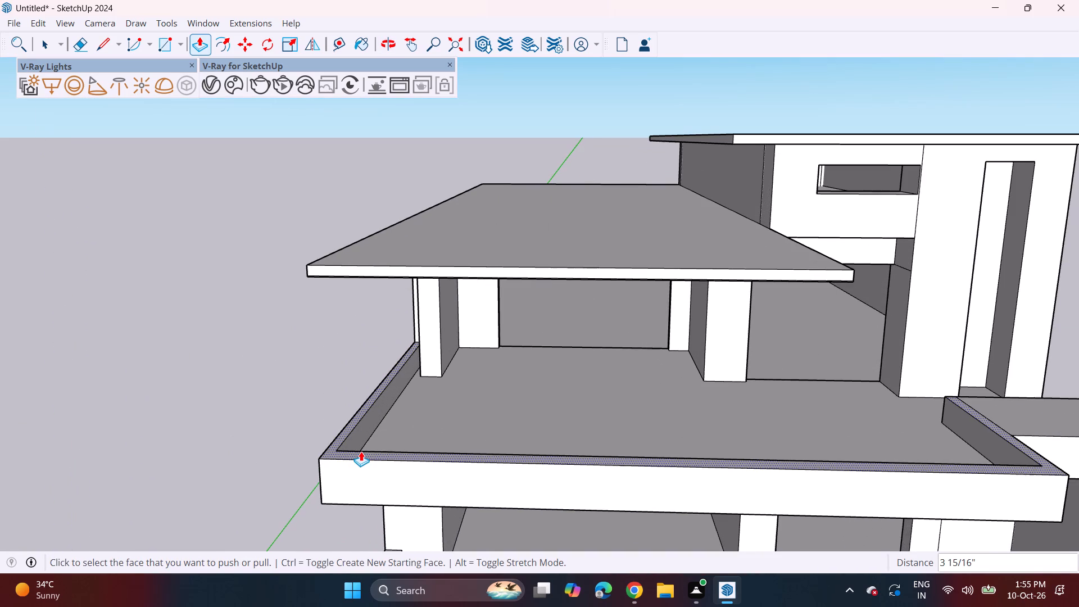
left_click(361, 451)
left_click(361, 460)
Lower the main section of the first-floor balcony parapet by about 2 1/2".
middle_click_drag(468, 481, 497, 387)
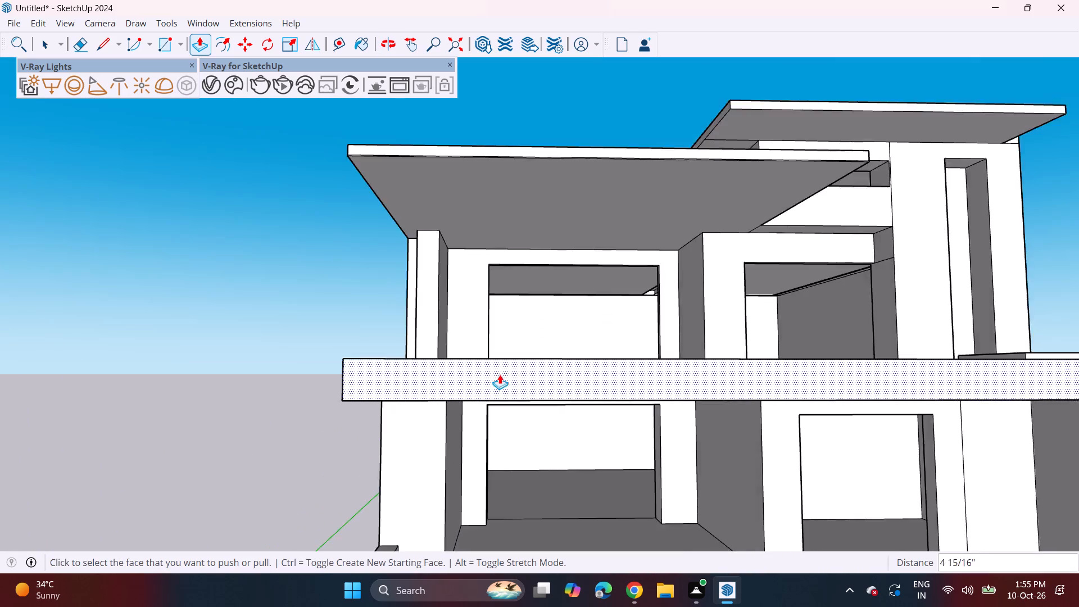
scroll(497, 378, "down", 9)
middle_click_drag(671, 444, 599, 434, "shift")
middle_click_drag(581, 430, 579, 421)
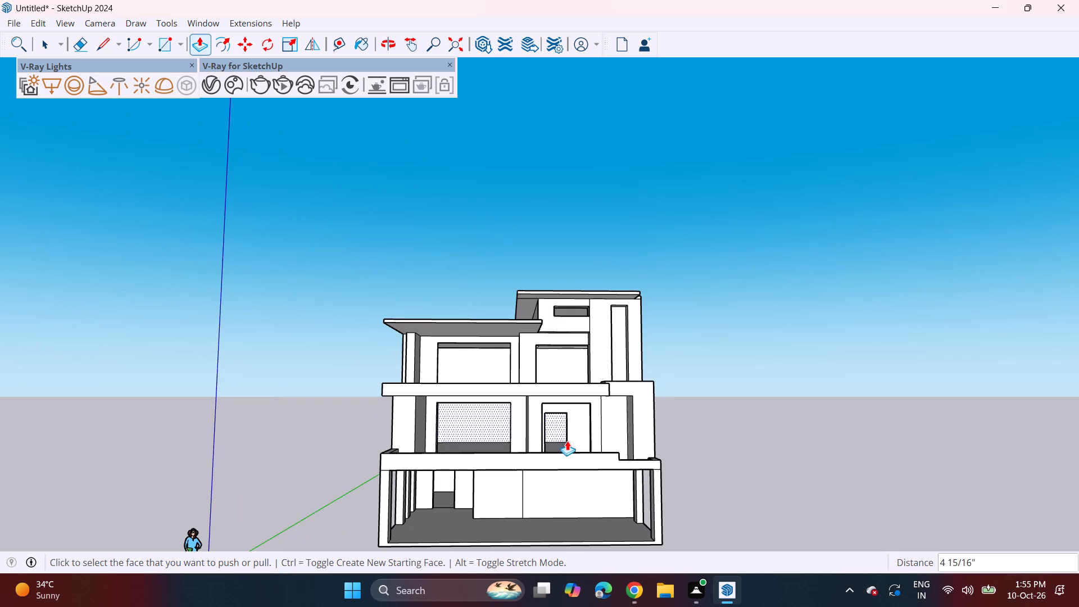
middle_click_drag(559, 445, 529, 514)
scroll(557, 495, "up", 9)
left_click(583, 469)
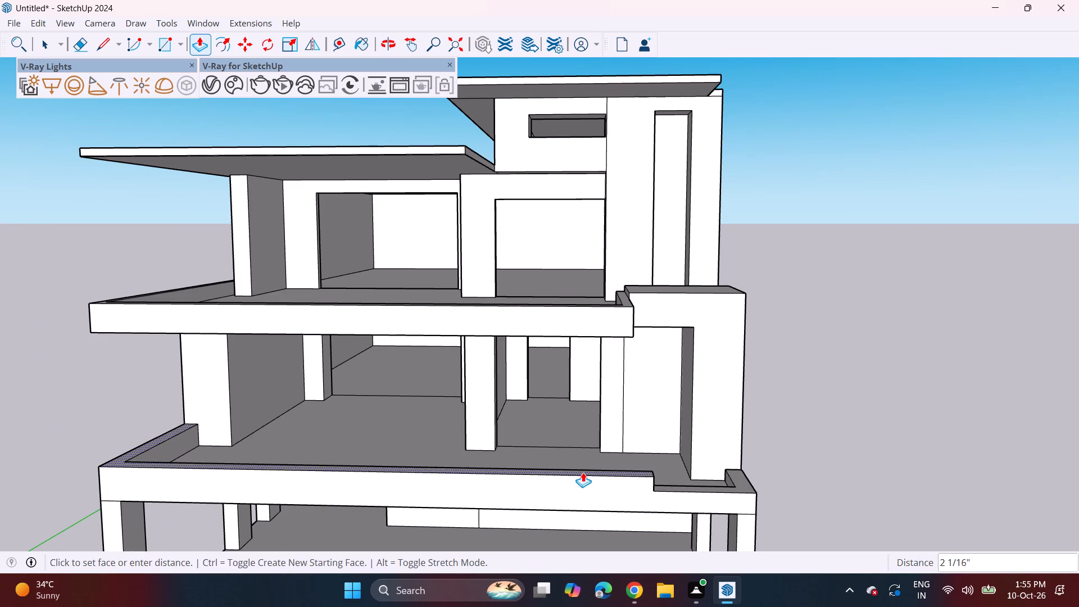
left_click(583, 473)
Draw a vertical line about 1' 3 7/16" long down the first-floor balcony's front face where the parapet height steps.
middle_click_drag(600, 489, 603, 447)
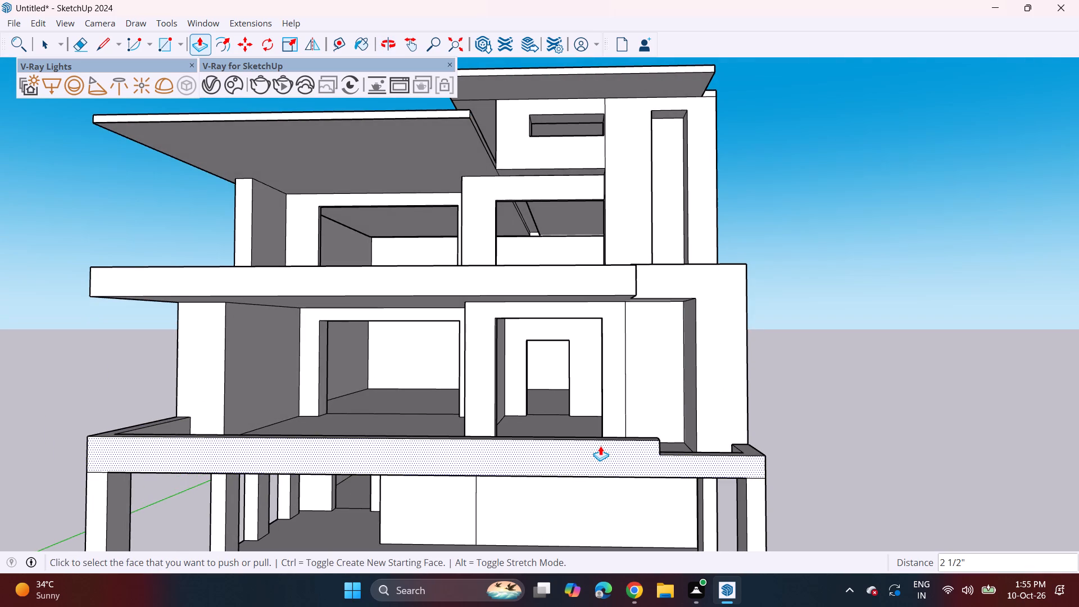
middle_click_drag(678, 454, 667, 440)
scroll(656, 449, "up", 3)
middle_click_drag(648, 451, 539, 467)
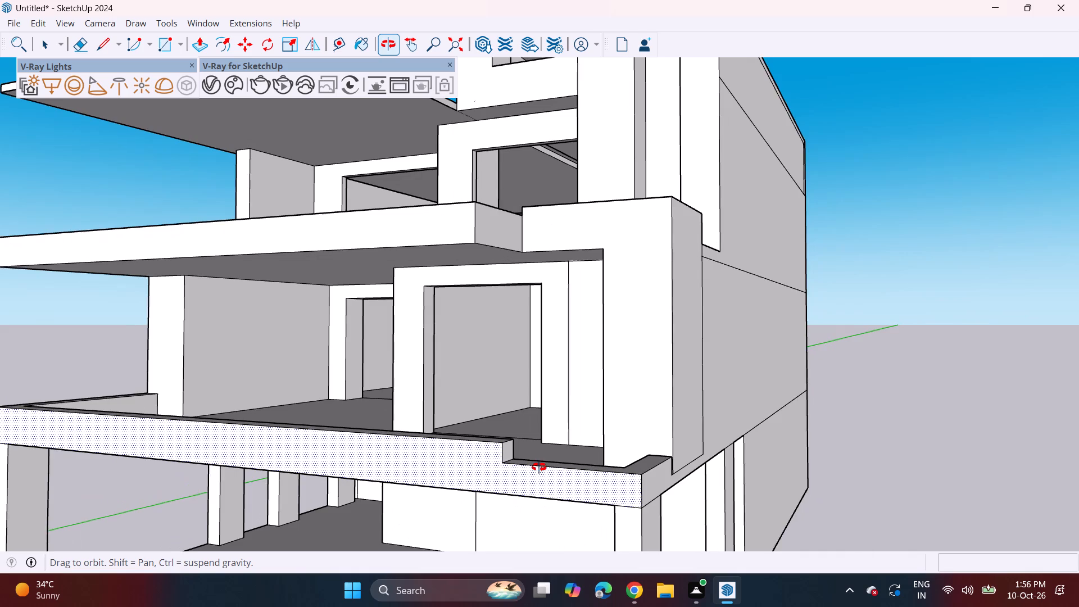
middle_click_drag(539, 467, 485, 477)
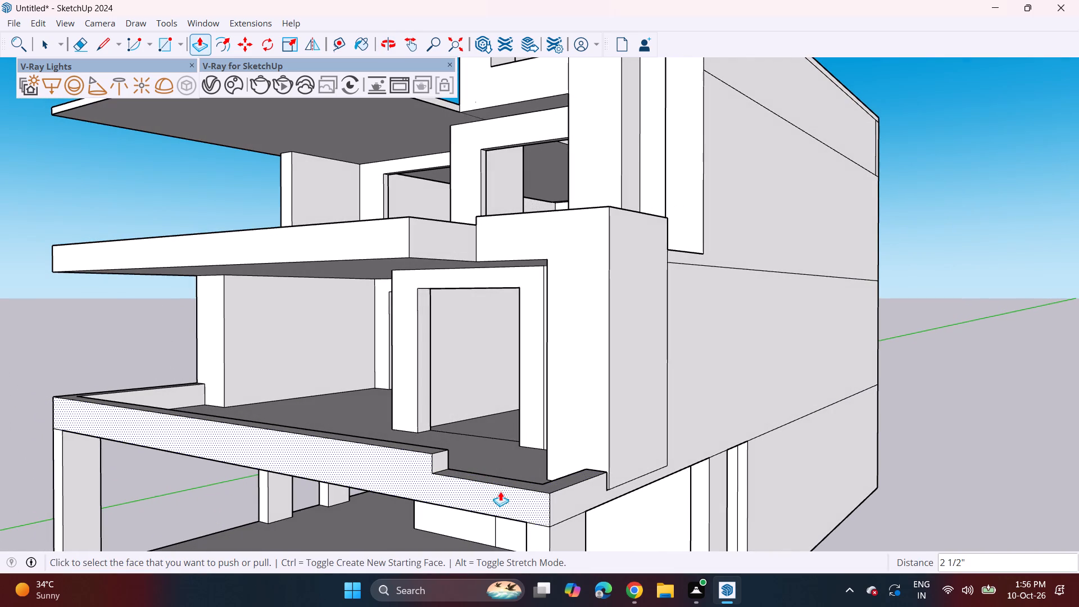
left_click(99, 50)
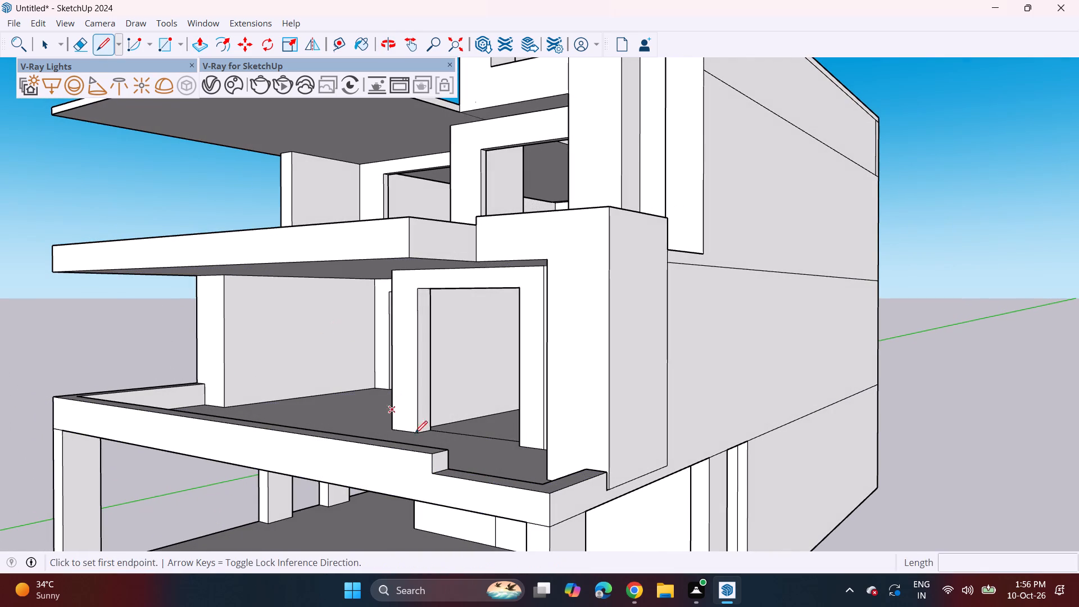
left_click_drag(432, 470, 434, 483)
left_click(434, 504)
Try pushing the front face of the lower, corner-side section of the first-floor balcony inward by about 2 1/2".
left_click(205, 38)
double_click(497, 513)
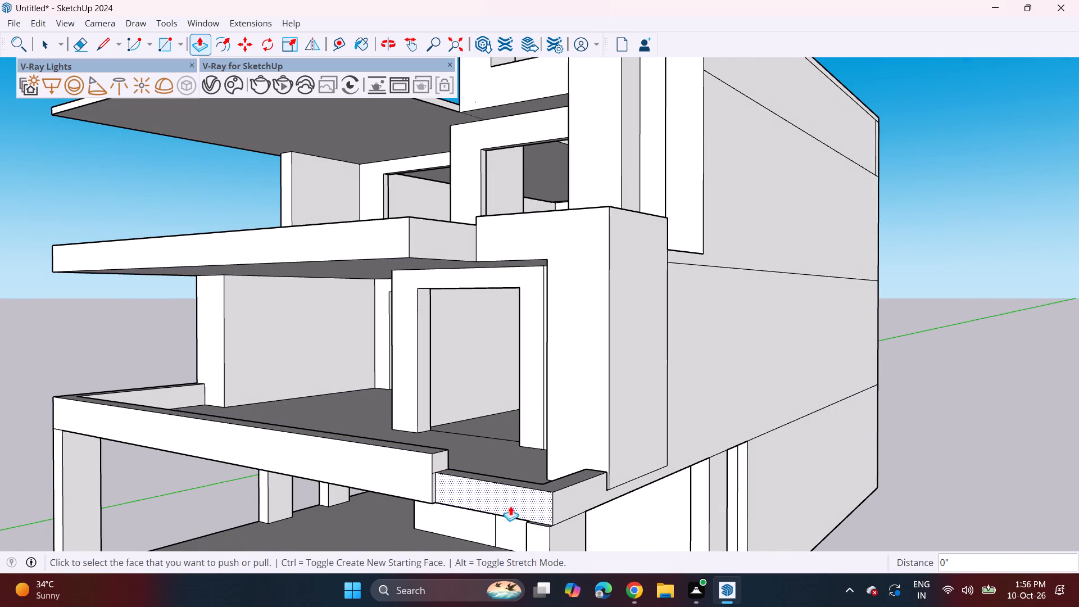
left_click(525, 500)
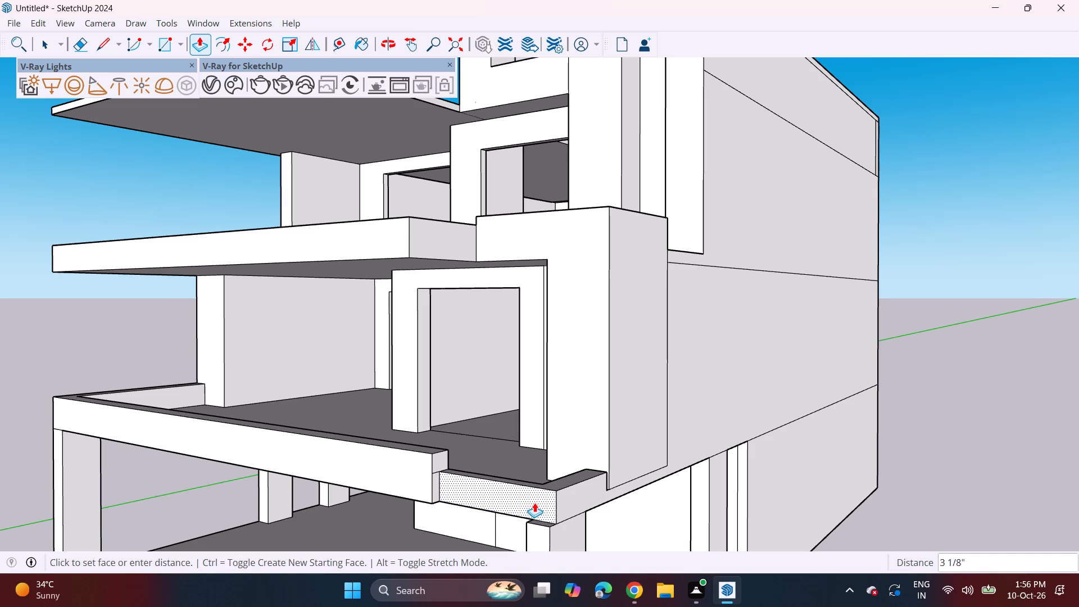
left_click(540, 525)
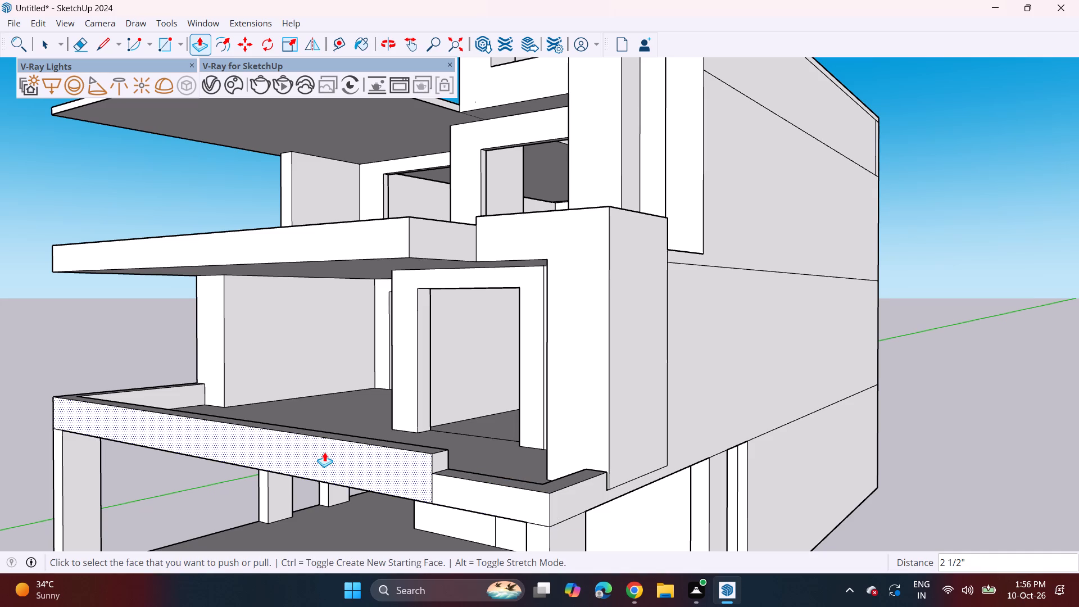
Extend the front face of the first-floor balcony's main section outward by about 1' 11 15/16".
left_click(344, 467)
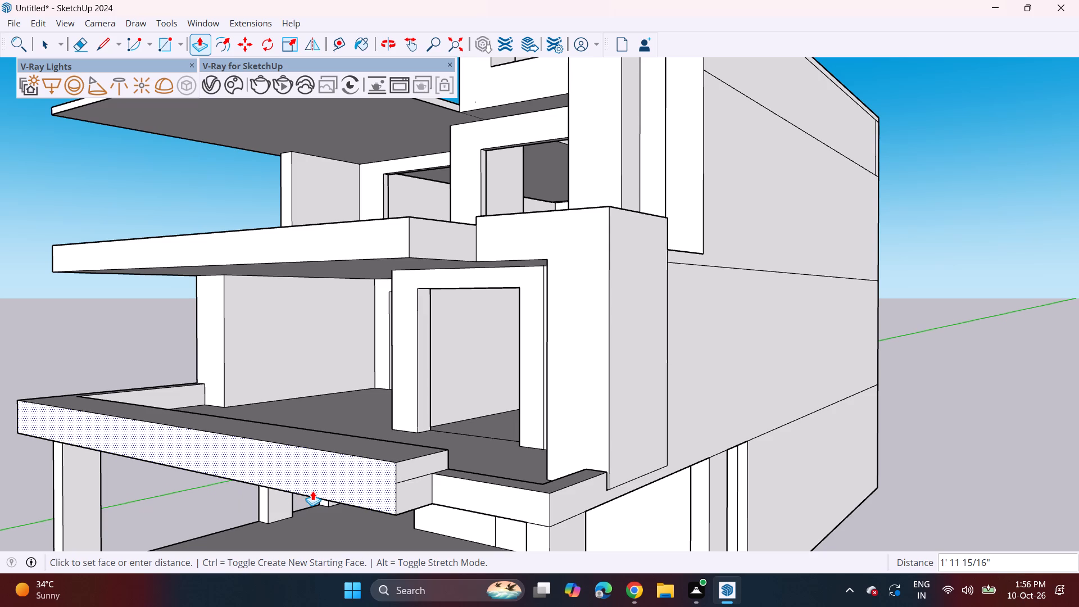
left_click(312, 491)
Extend the upper balcony's front face outward by about 1' 11 15/16", in line with the first-floor balcony's front.
middle_click_drag(339, 488, 459, 436)
double_click(498, 165)
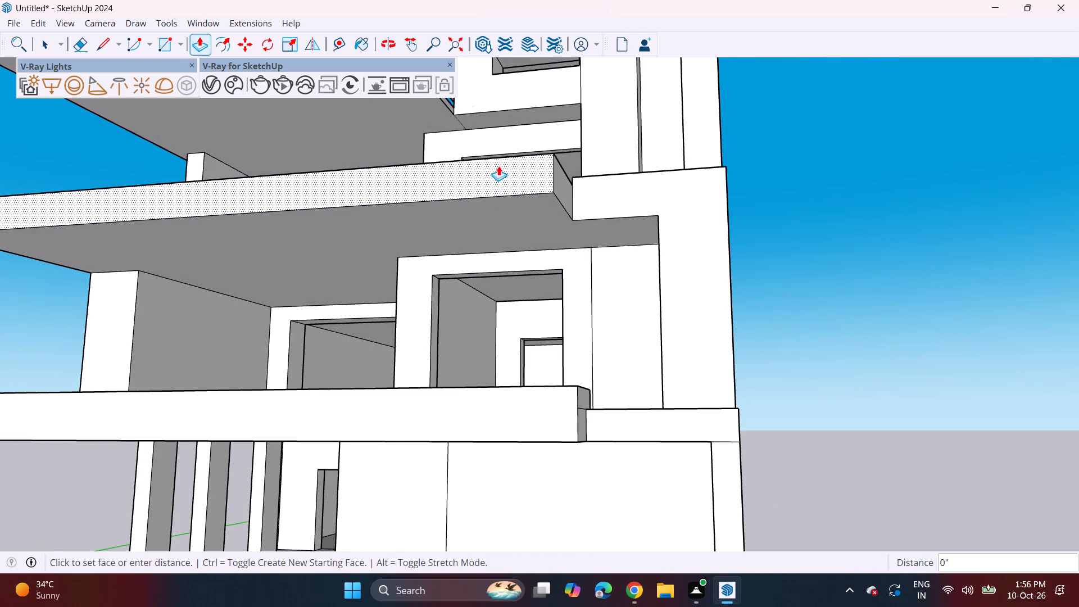
left_click(461, 406)
Draw a horizontal band rectangle about 9 1/4" by 33' 11 7/8" across the front face of the first-floor balcony's main section.
scroll(482, 377, "down", 2)
middle_click_drag(456, 409, 521, 390)
scroll(518, 393, "down", 3)
middle_click_drag(491, 408, 506, 442)
scroll(501, 416, "down", 2)
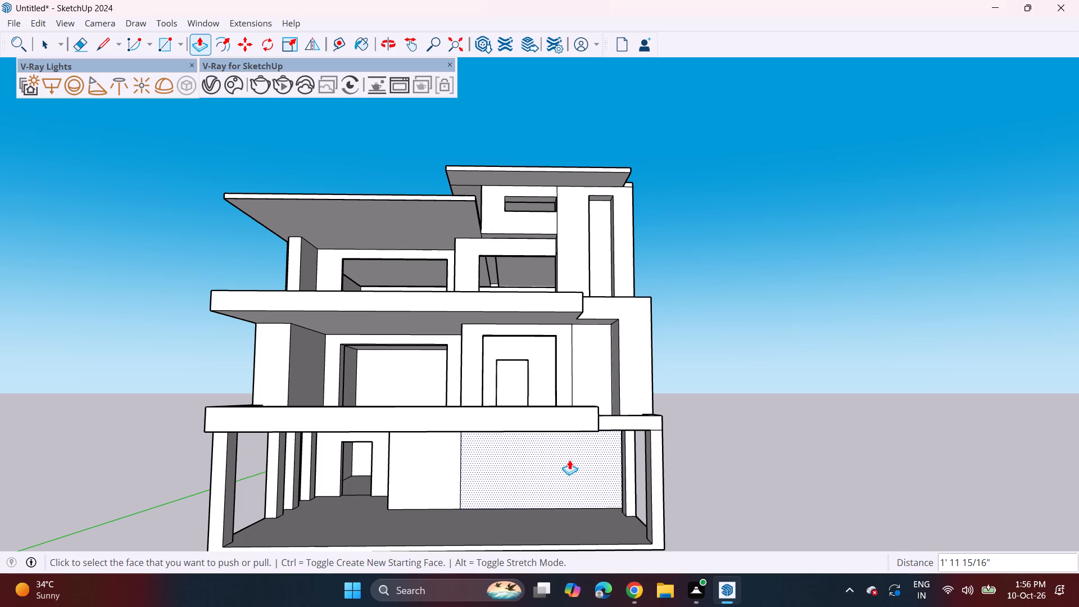
scroll(555, 469, "down", 2)
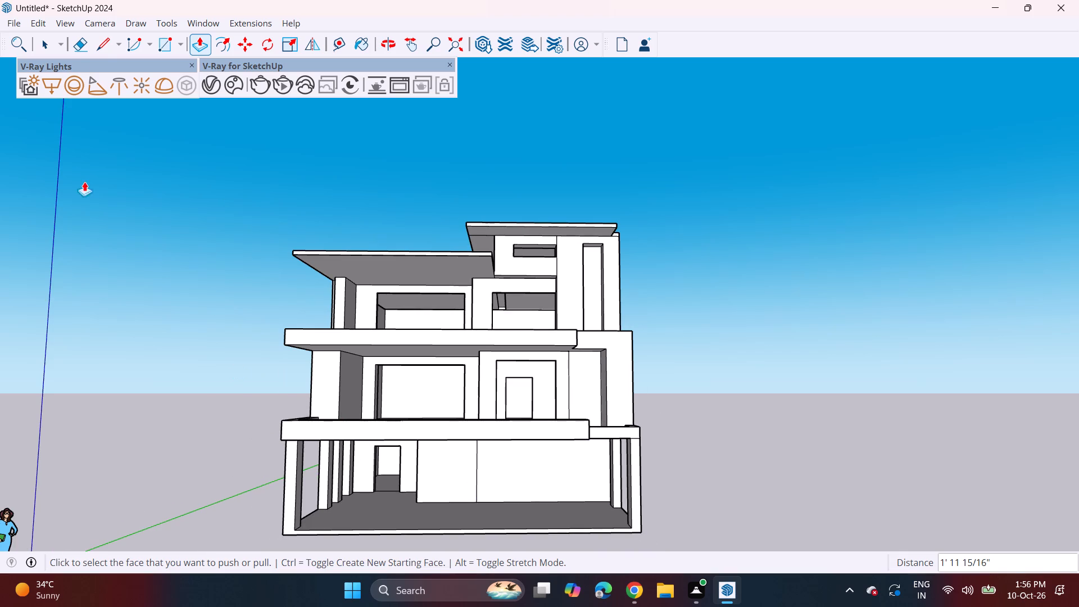
left_click(164, 41)
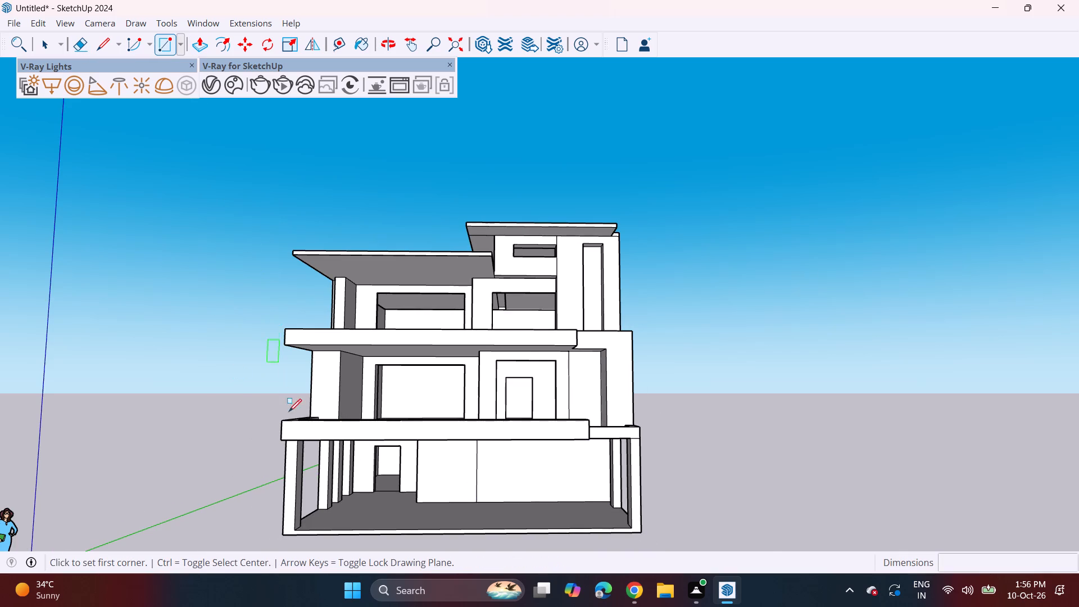
scroll(327, 476, "up", 3)
scroll(264, 418, "up", 6)
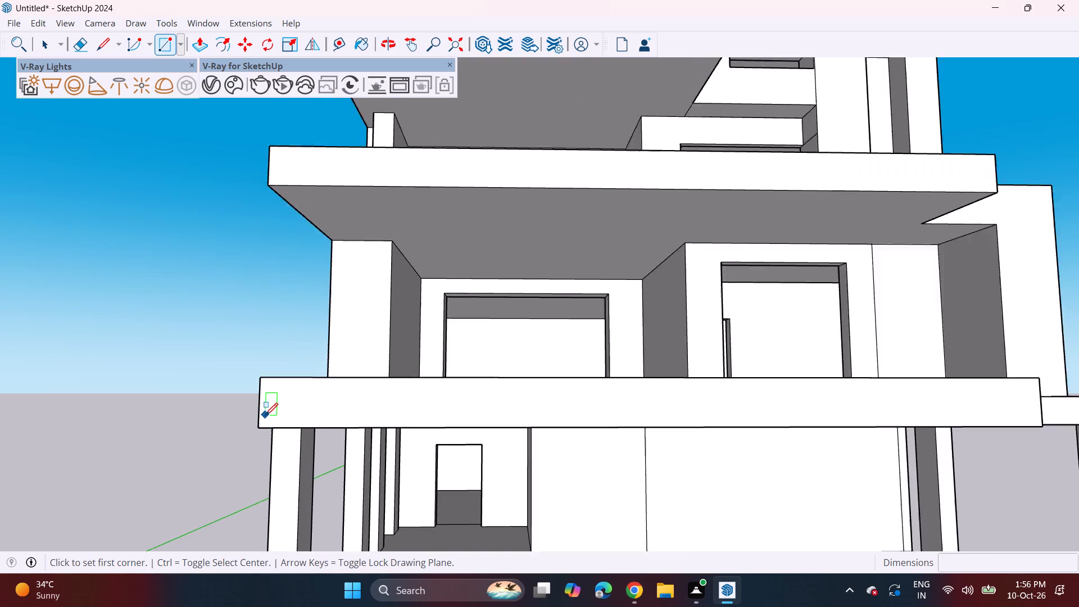
scroll(265, 415, "up", 3)
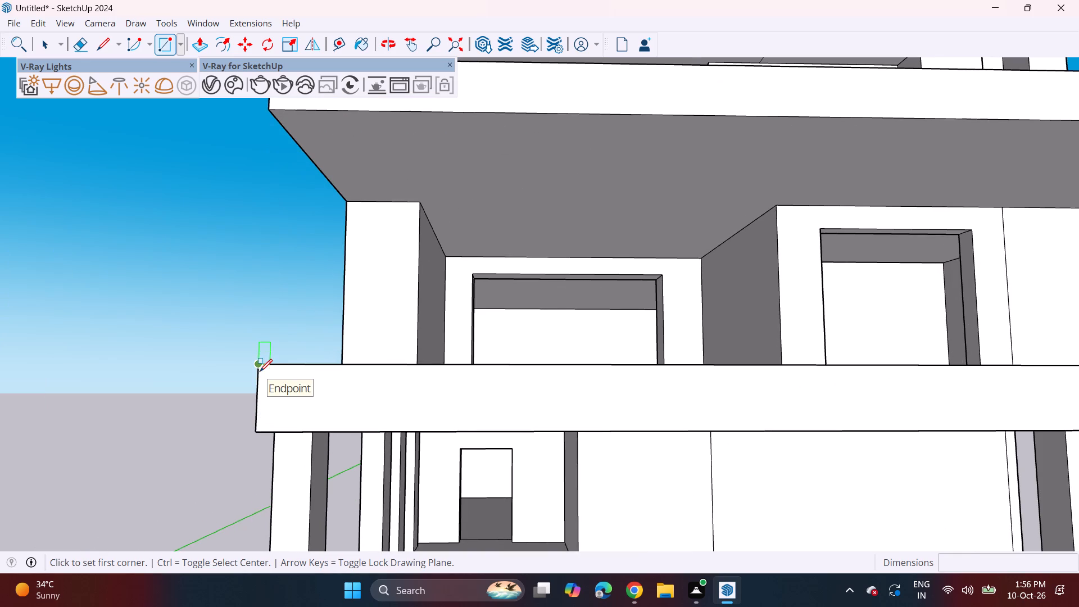
left_click(260, 373)
scroll(407, 397, "down", 3)
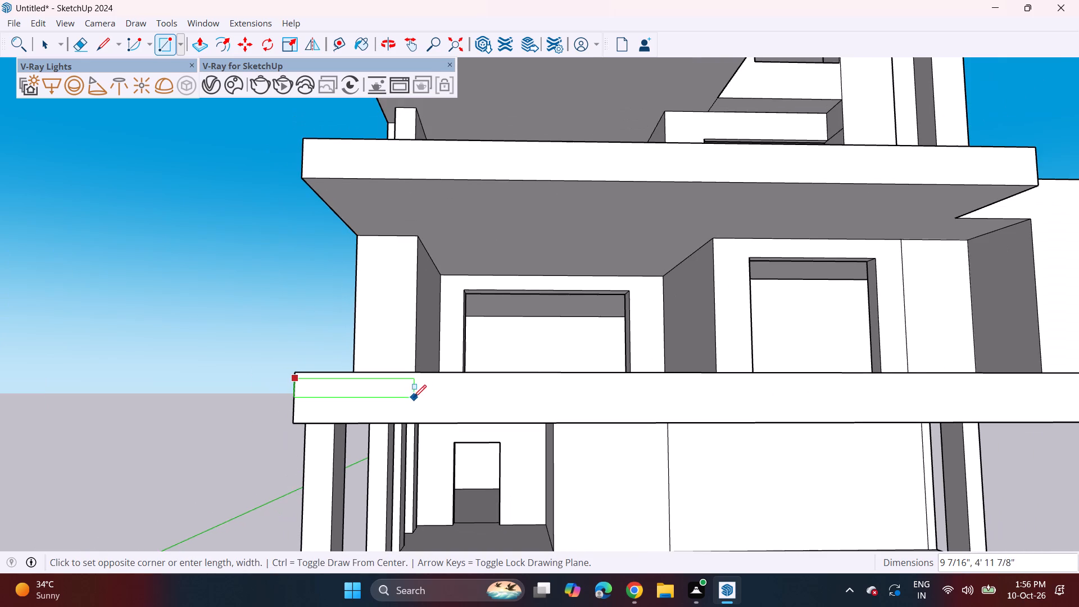
middle_click_drag(419, 396, 199, 414)
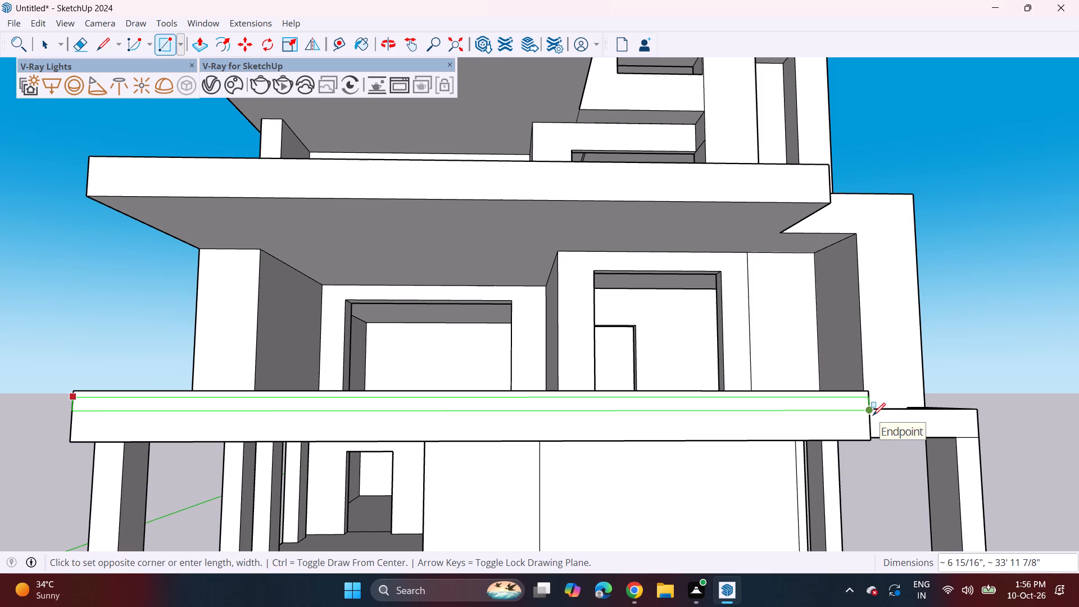
scroll(872, 415, "up", 9)
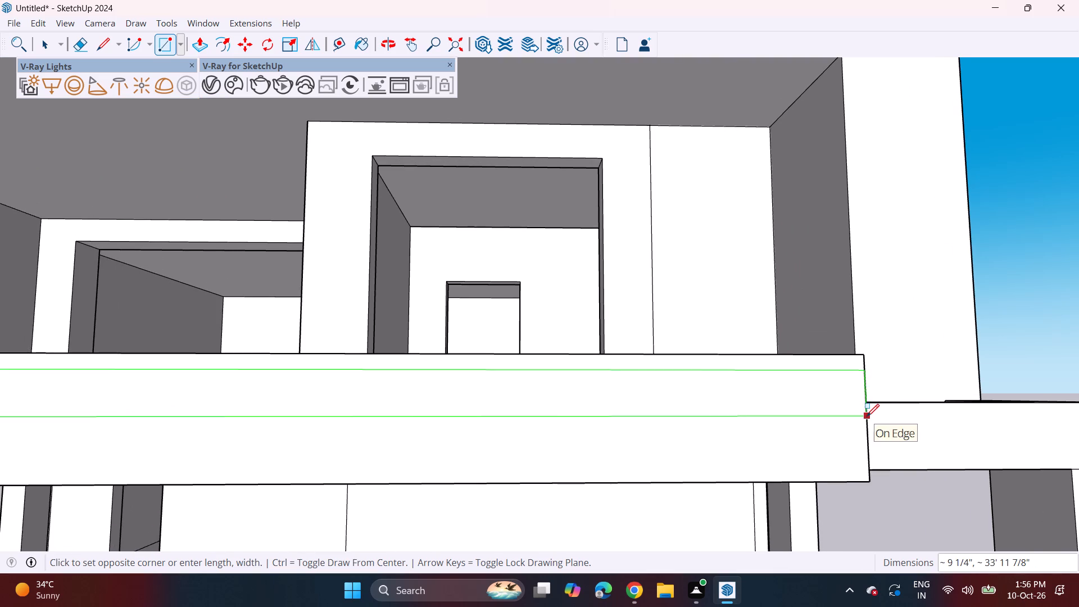
left_click(867, 416)
Pull the horizontal band on the first-floor balcony's front outward by about 4 1/8".
scroll(708, 391, "down", 13)
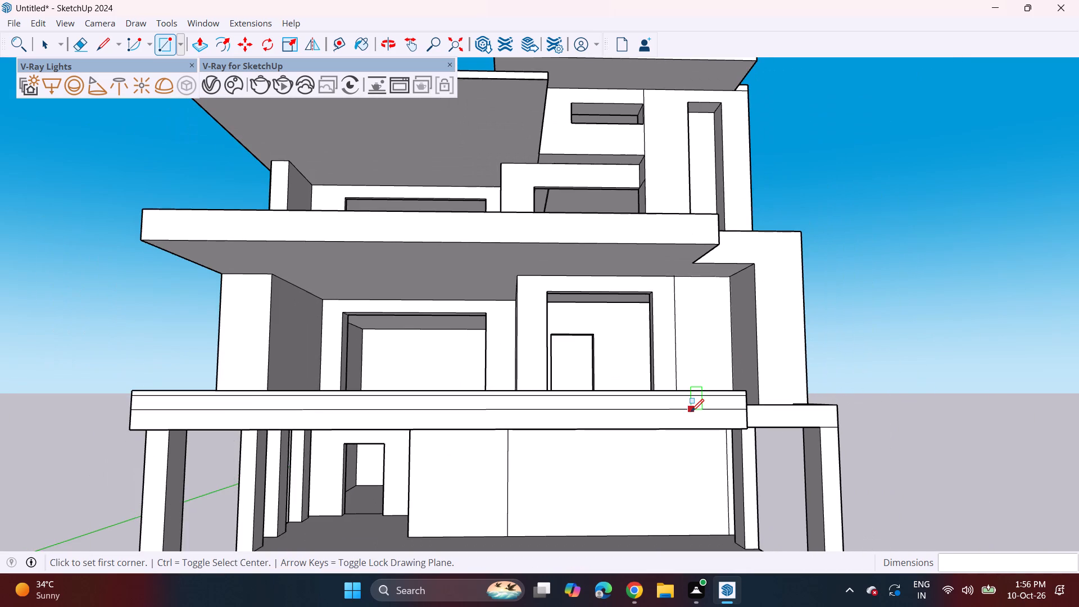
middle_click_drag(691, 411, 331, 543)
key("space")
middle_click_drag(331, 477, 352, 462)
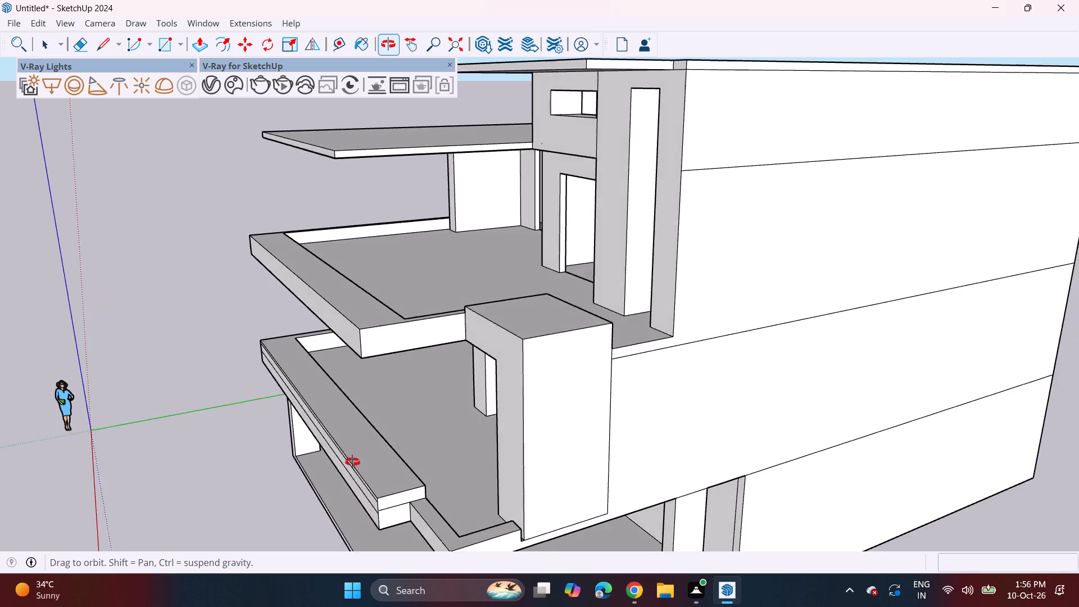
middle_click_drag(352, 462, 437, 406)
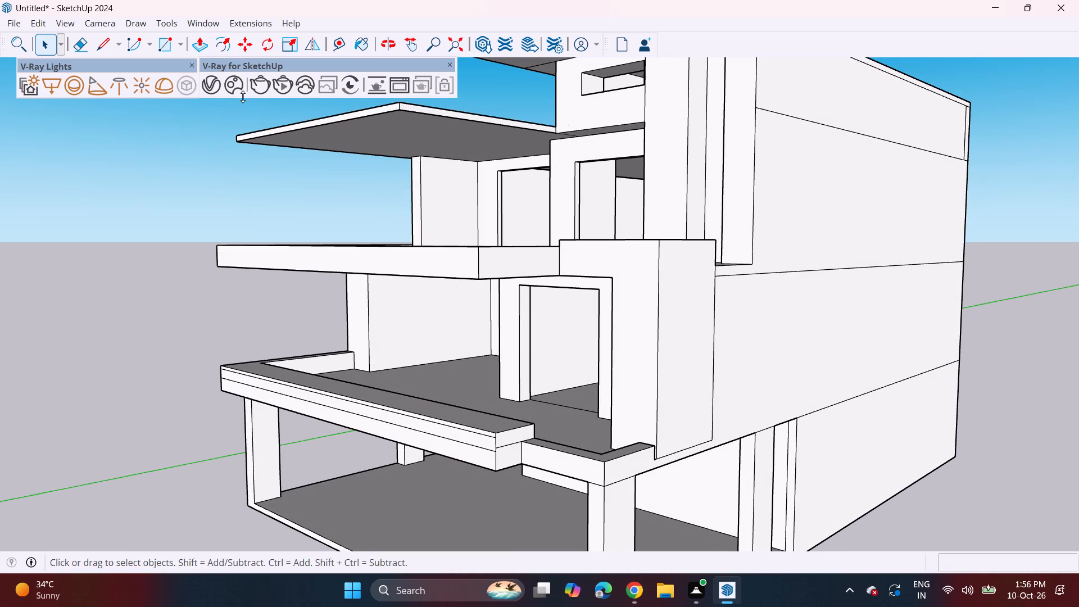
left_click_drag(201, 42, 202, 47)
scroll(443, 441, "up", 3)
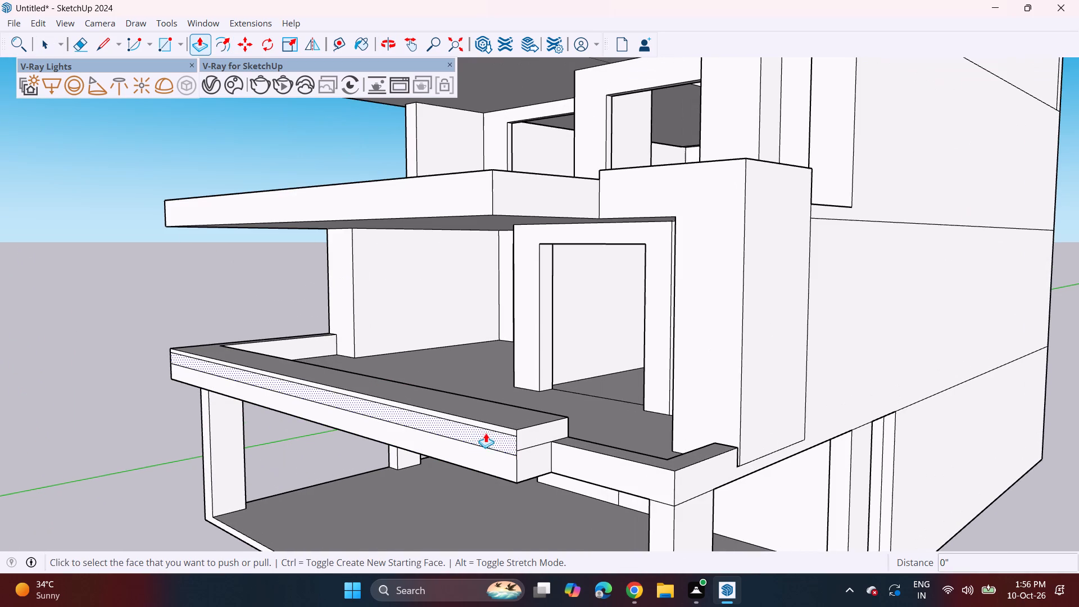
left_click(487, 437)
left_click(481, 442)
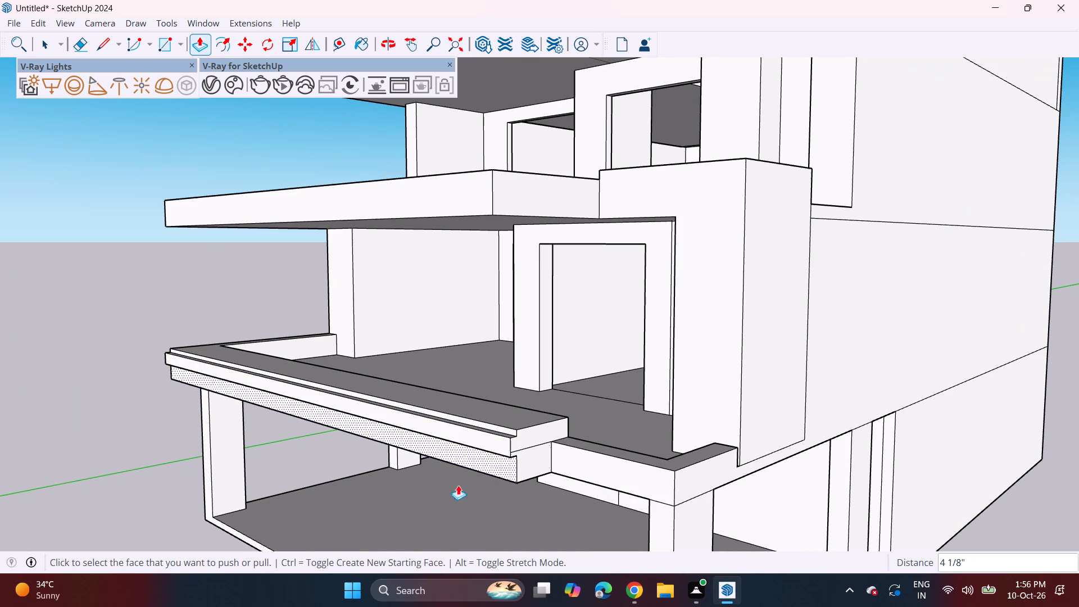
Push the projecting band on the first-floor balcony's front back by about 2".
middle_click_drag(433, 473, 637, 435)
scroll(637, 435, "down", 3)
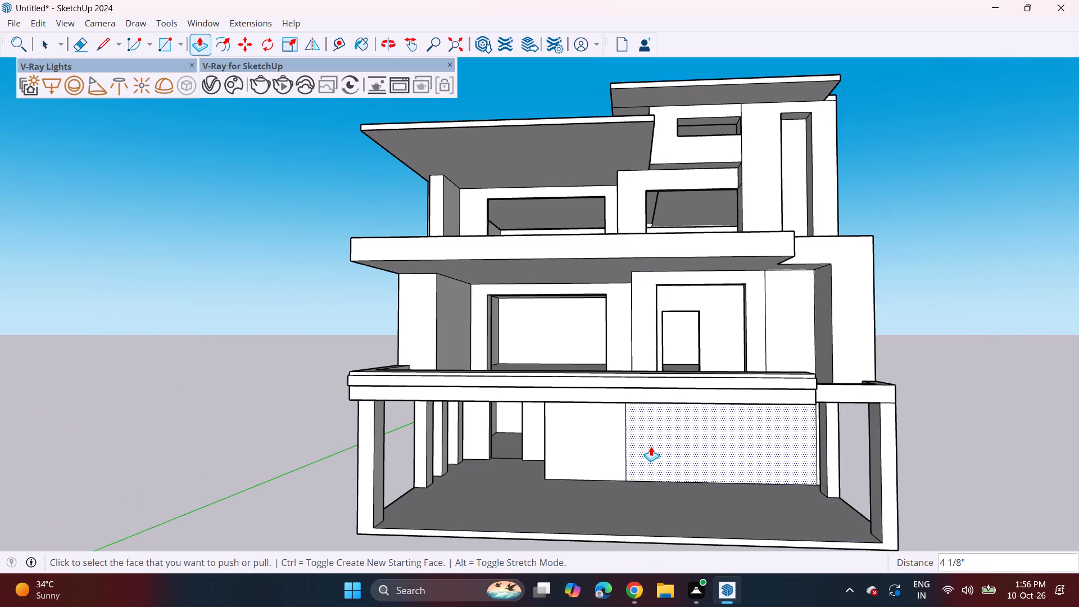
middle_click_drag(642, 446, 471, 455, "shift")
middle_click_drag(463, 452, 229, 474)
scroll(292, 409, "up", 6)
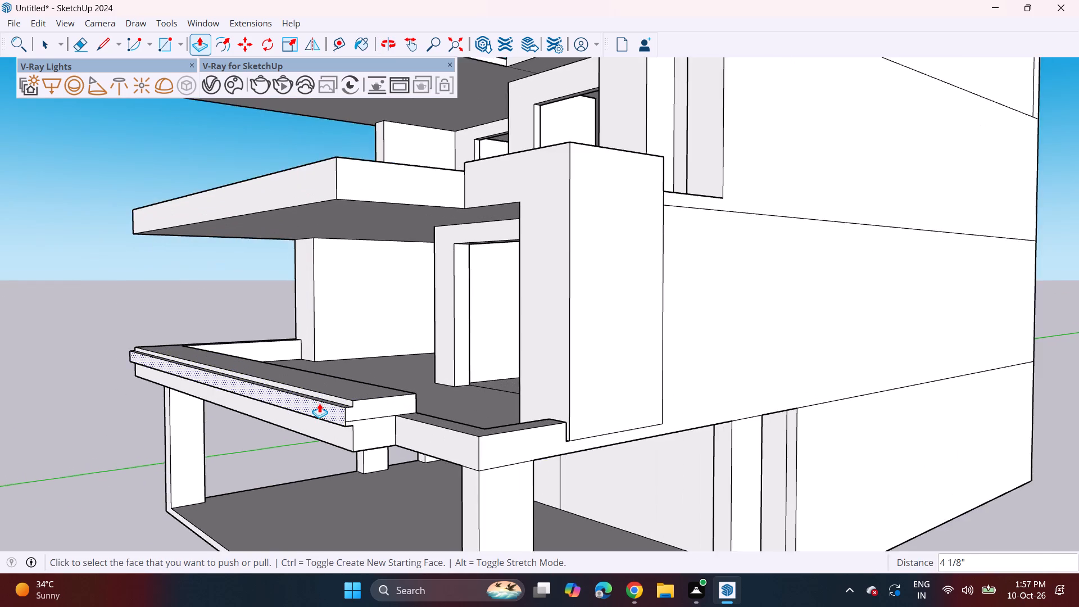
scroll(319, 403, "up", 3)
left_click(319, 403)
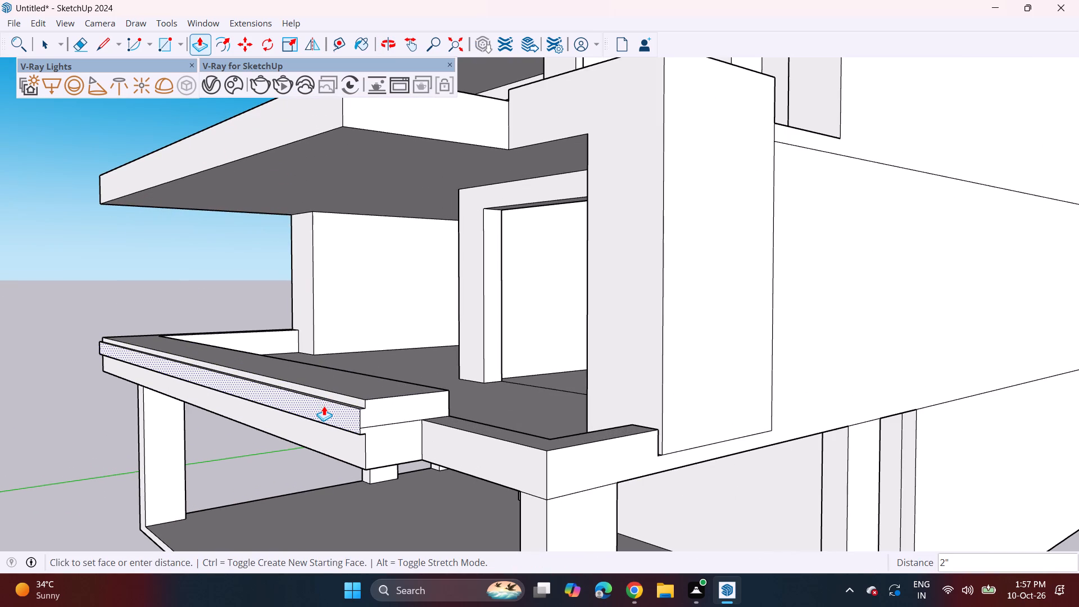
left_click(324, 406)
Erase the leftover seam edge on the end face of the first-floor balcony's extended main section.
middle_click_drag(285, 443, 299, 445)
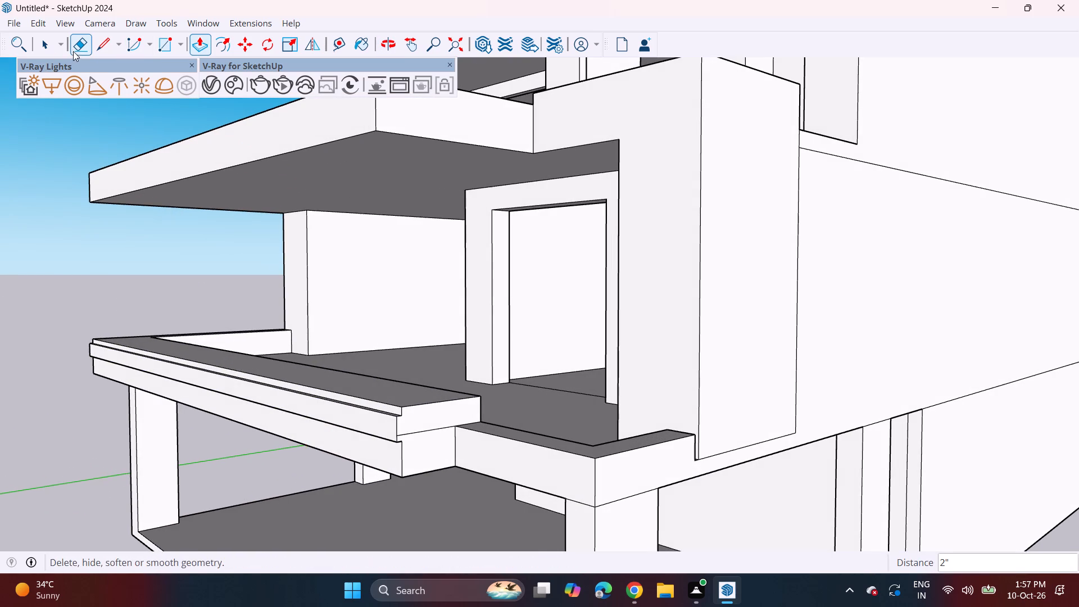
left_click(88, 44)
left_click(409, 432)
left_click(414, 438)
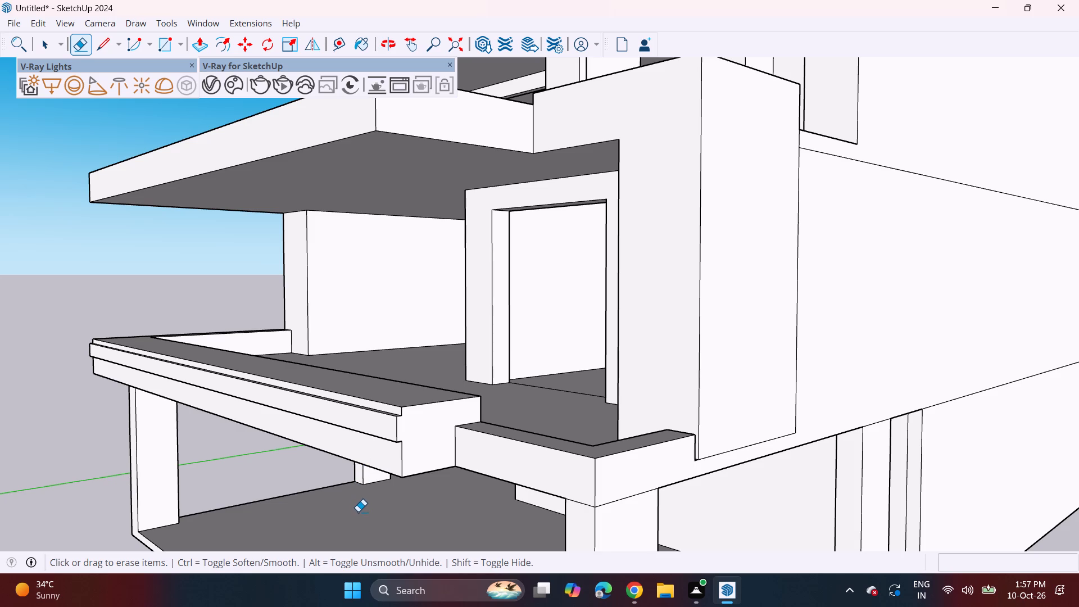
Examine the banded first-floor balcony and the overall front elevation from several angles.
middle_click_drag(298, 474, 490, 463)
scroll(406, 454, "up", 1)
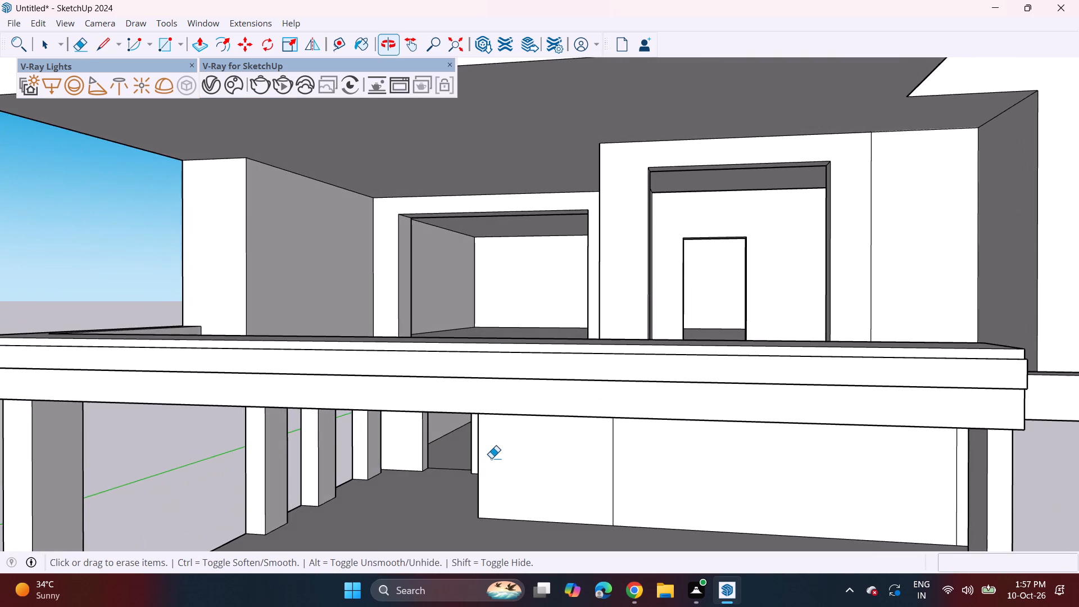
scroll(491, 458, "down", 3)
middle_click_drag(486, 465, 537, 456)
scroll(511, 453, "down", 3)
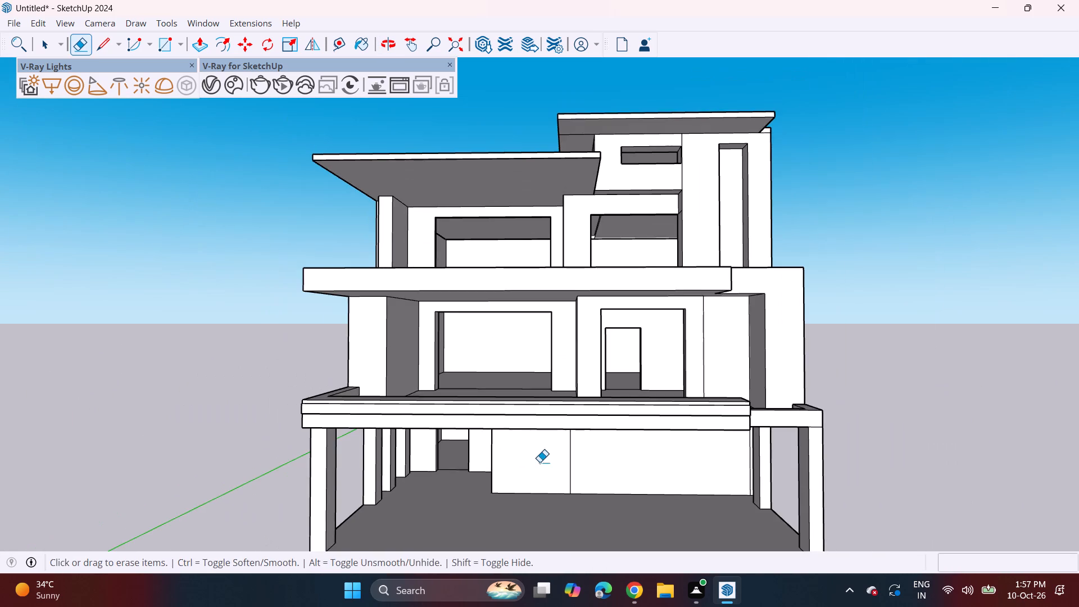
middle_click_drag(538, 463, 450, 407, "shift")
scroll(450, 406, "down", 3)
middle_click_drag(452, 422, 483, 430)
middle_click_drag(491, 410, 489, 459, "shift")
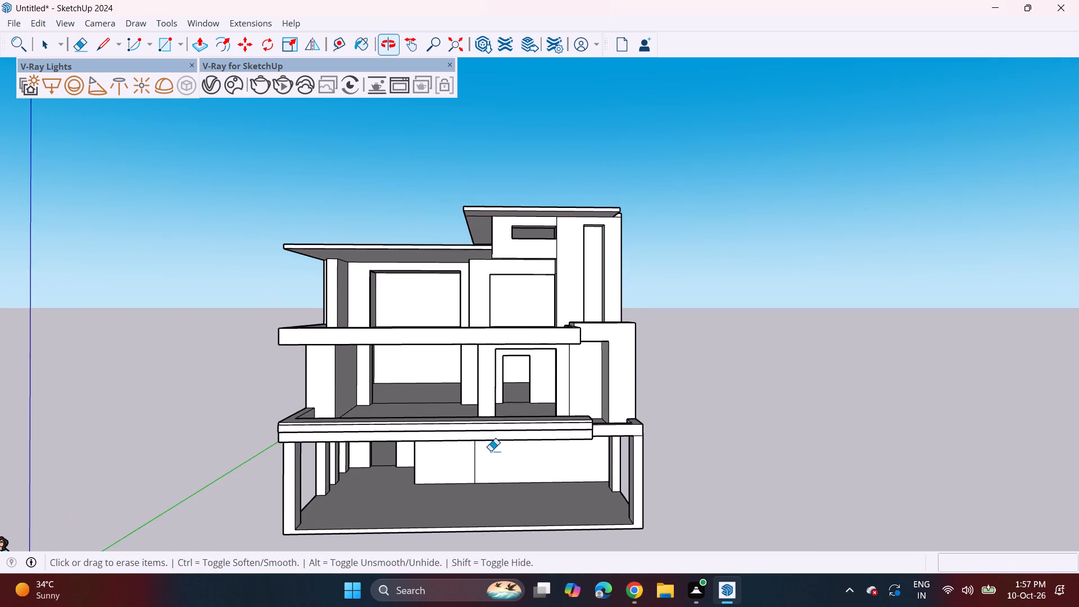
middle_click_drag(489, 446, 490, 418)
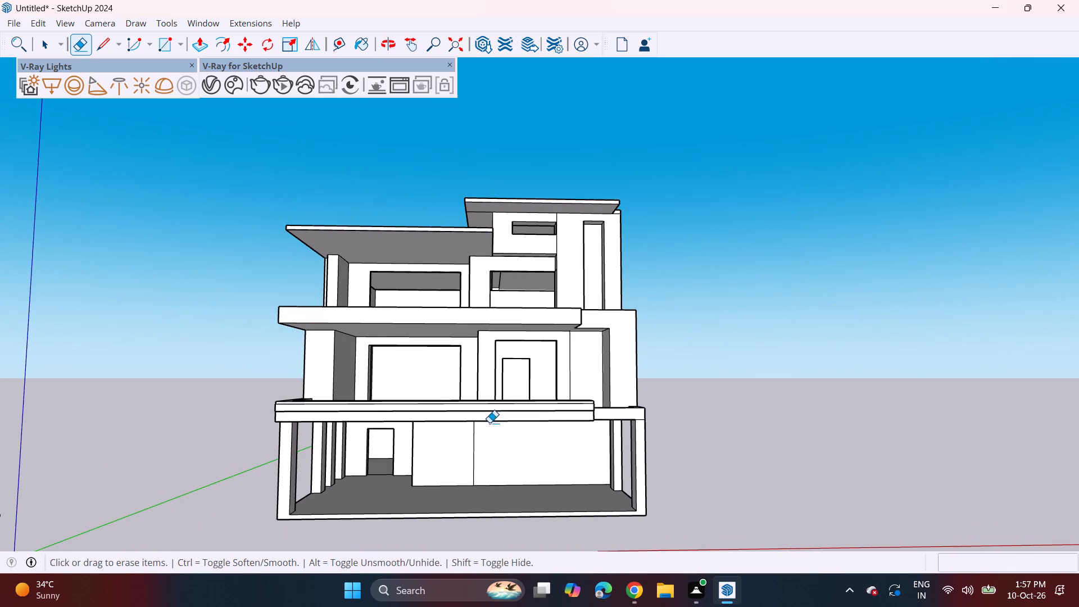
Import the PENTEK Slimmest Steel Sliding Door + Window model from Downloads and place it beside the first-floor doorway opening.
left_click(11, 21)
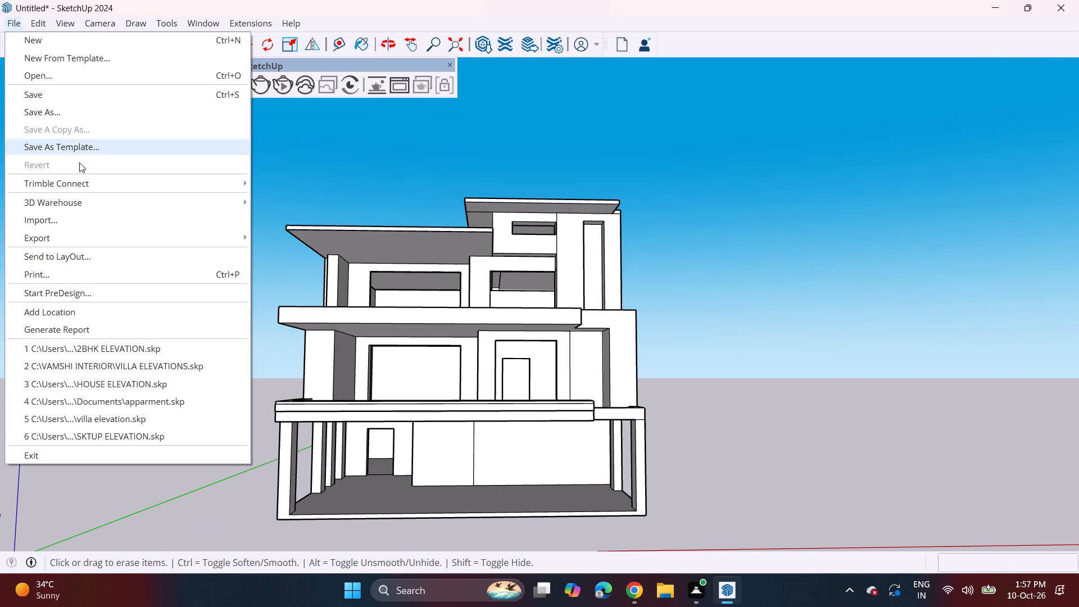
left_click(84, 225)
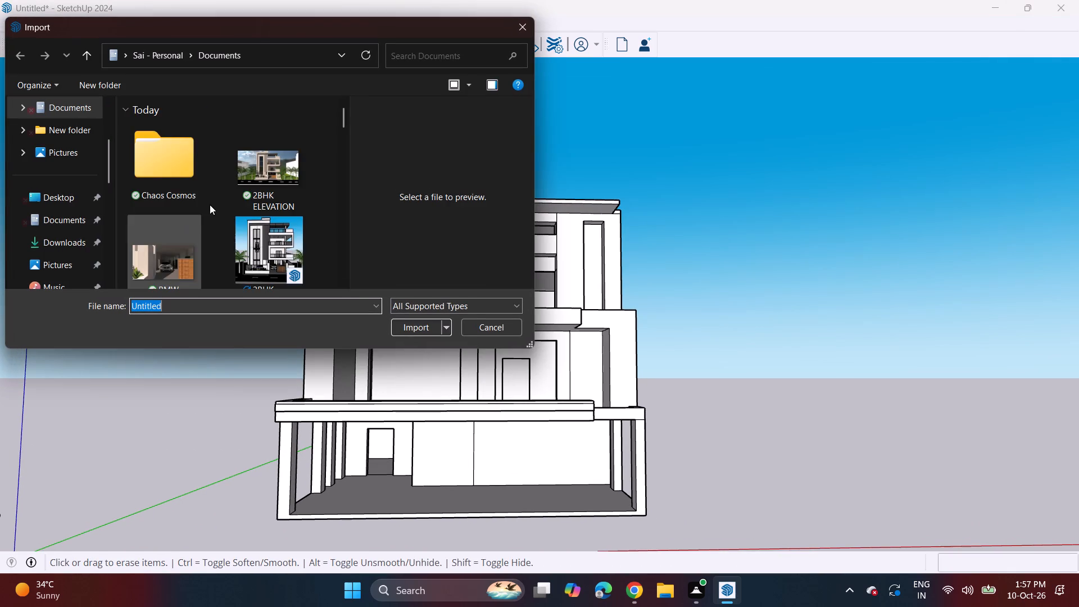
scroll(211, 213, "down", 4)
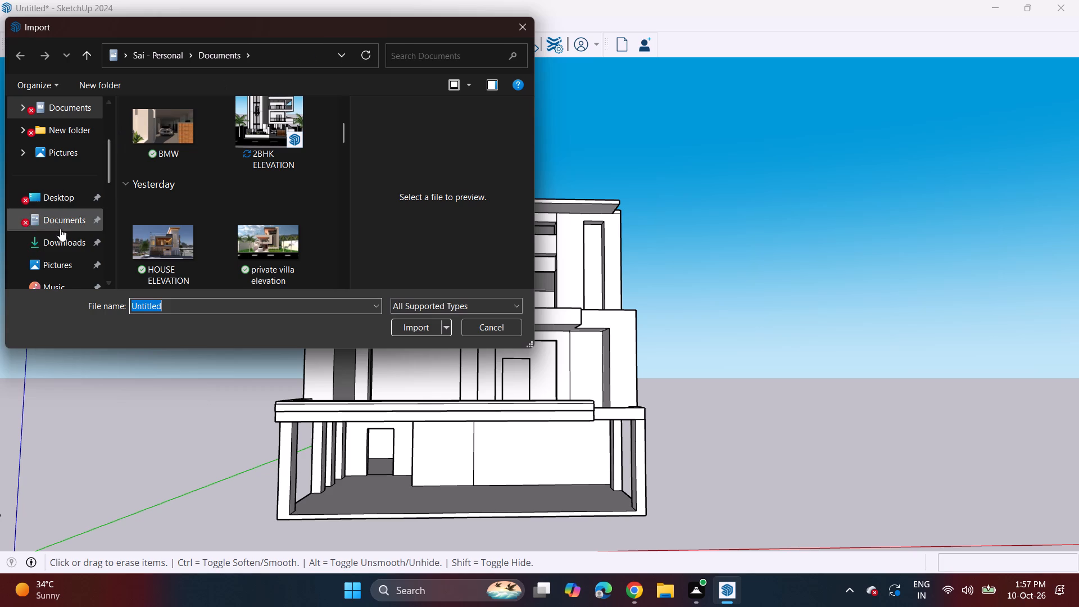
left_click(62, 234)
scroll(210, 194, "down", 3)
scroll(221, 191, "up", 3)
scroll(222, 197, "down", 1)
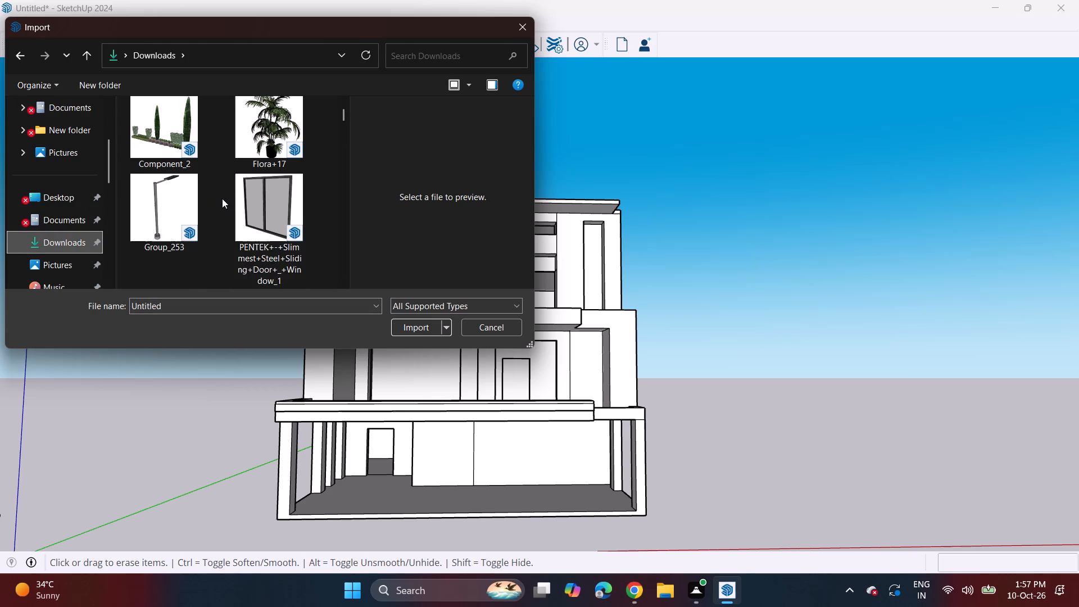
left_click(271, 212)
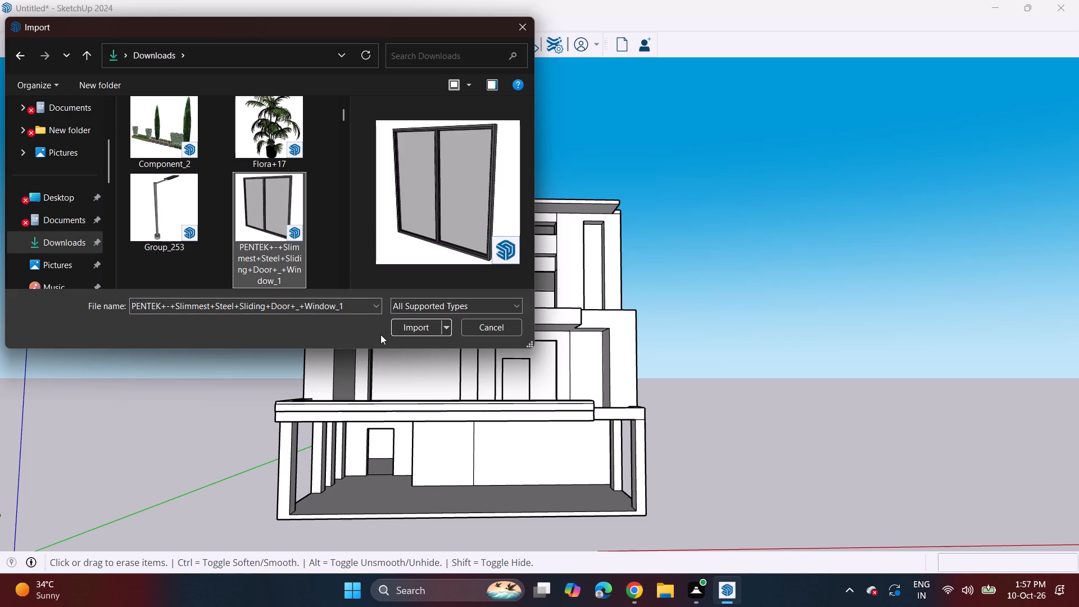
left_click(407, 330)
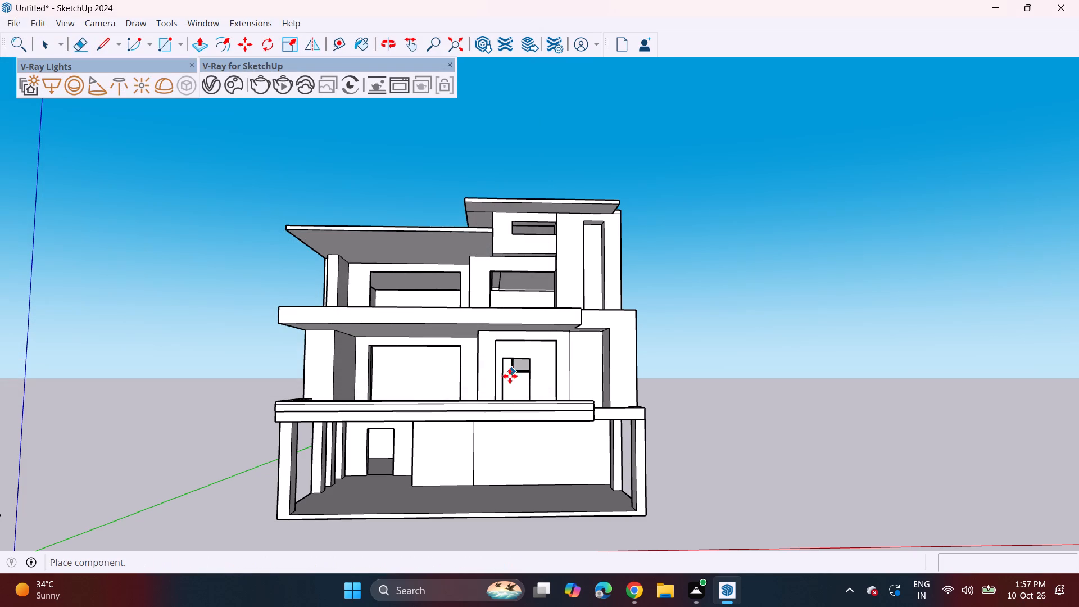
middle_click_drag(507, 402, 519, 439)
scroll(505, 420, "up", 5)
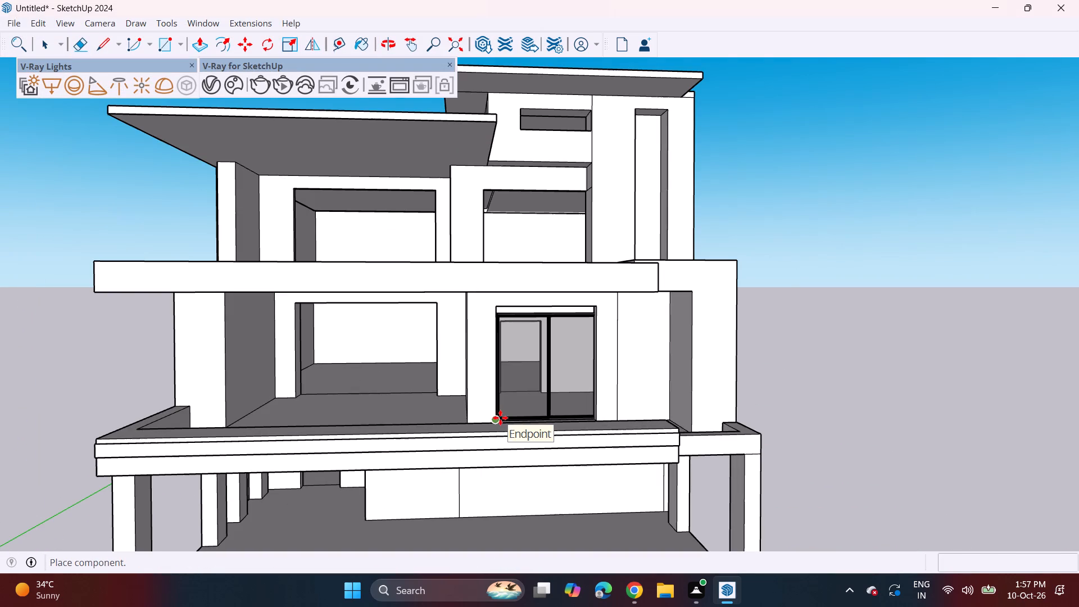
left_click(621, 421)
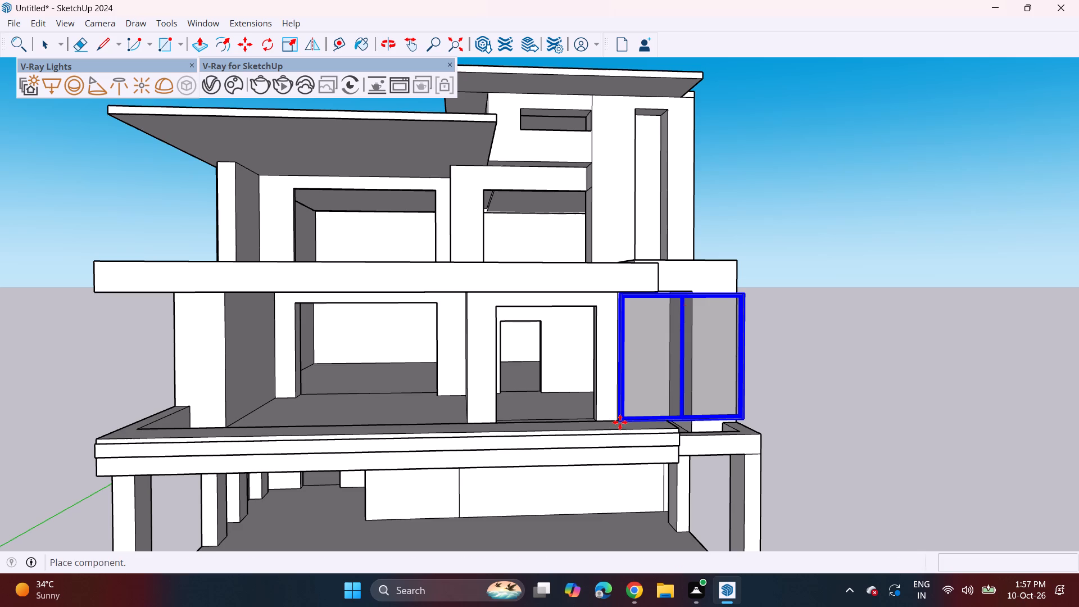
Import the Curtains model from Downloads and place it in the empty space beside the building.
left_click(9, 24)
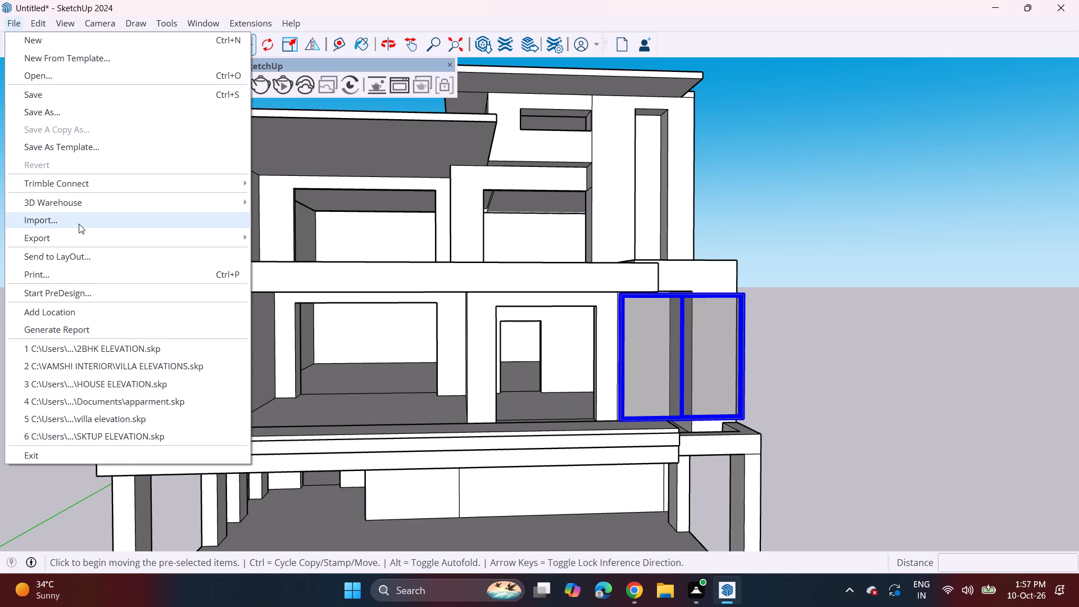
left_click(79, 224)
scroll(262, 219, "down", 7)
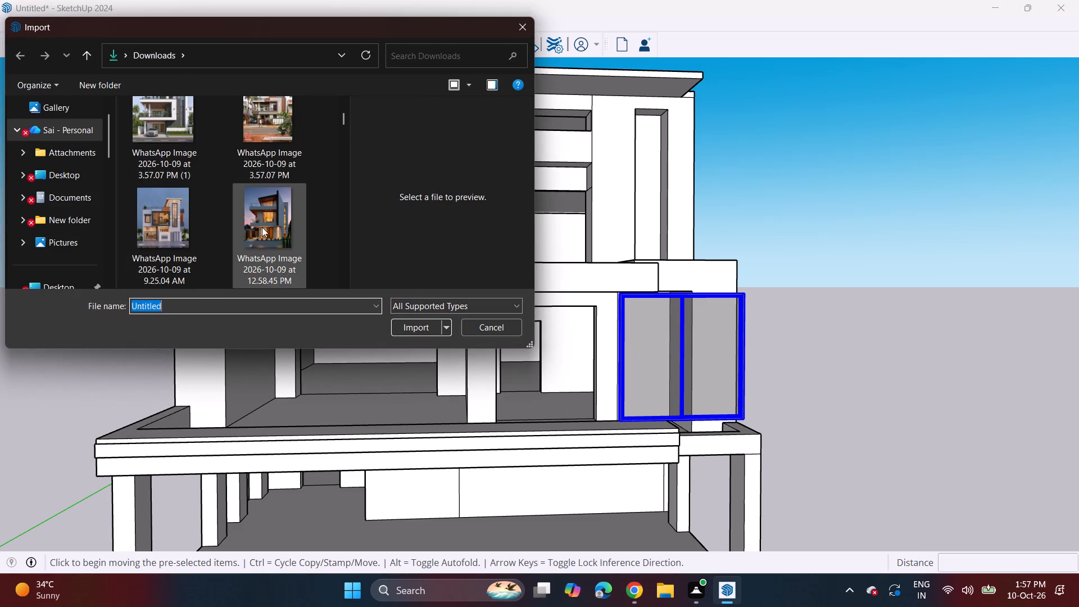
scroll(262, 227, "down", 7)
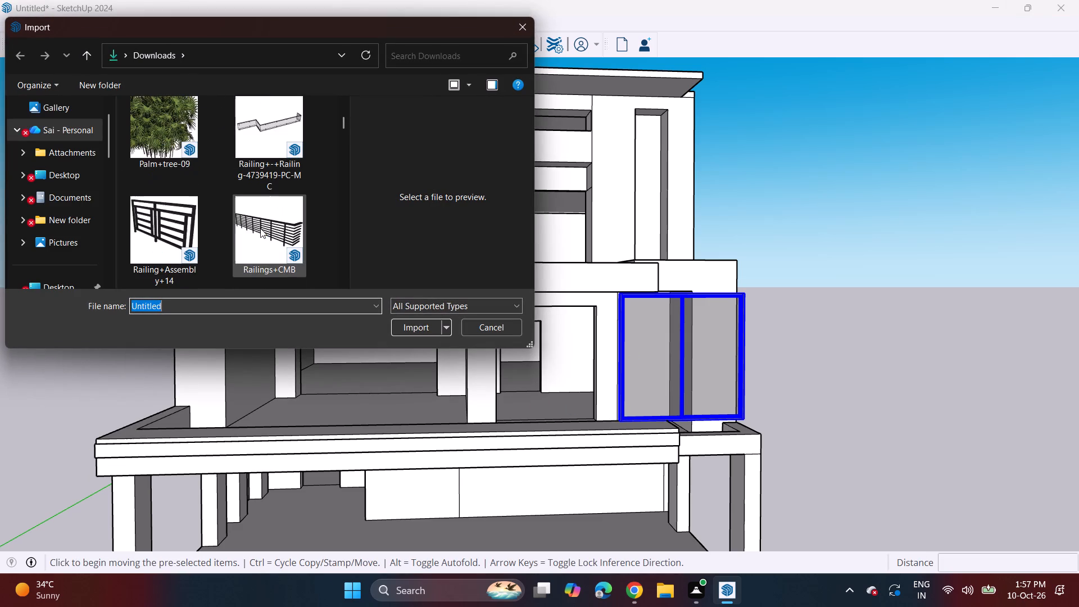
scroll(260, 228, "down", 11)
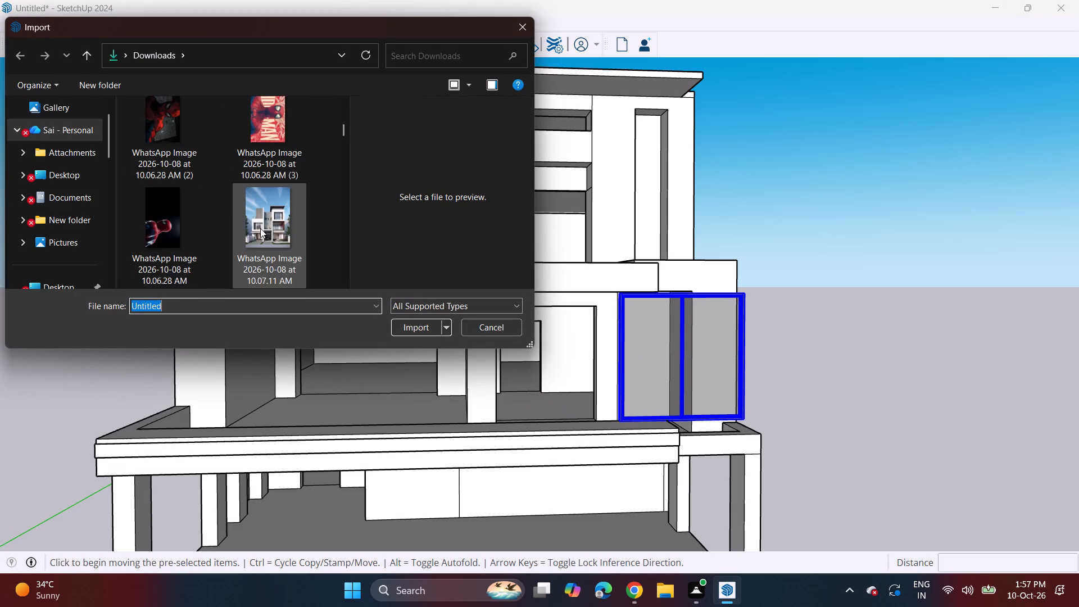
scroll(260, 229, "down", 8)
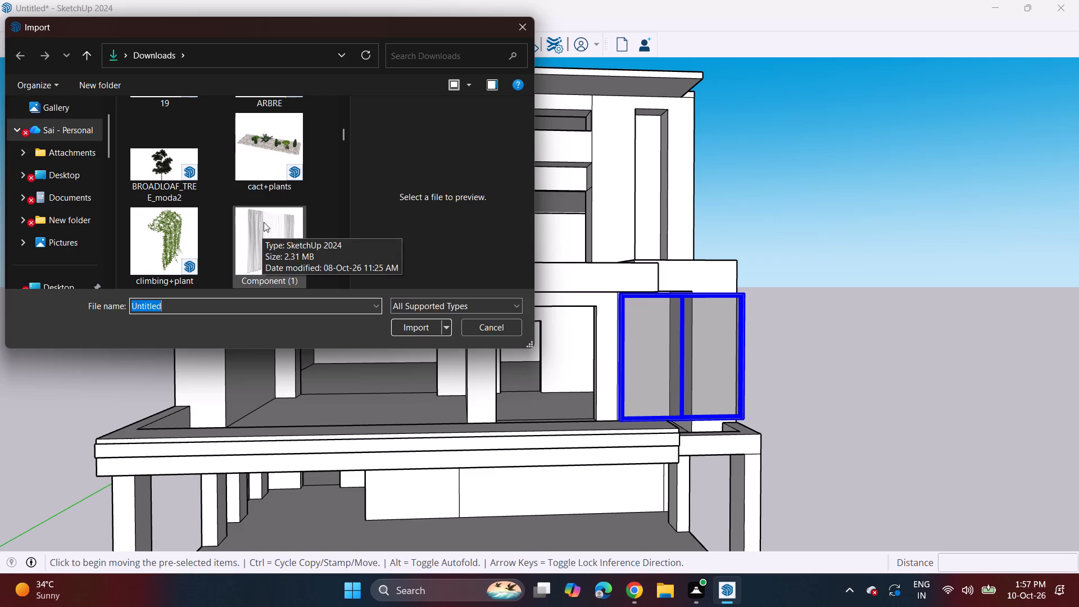
scroll(264, 225, "down", 4)
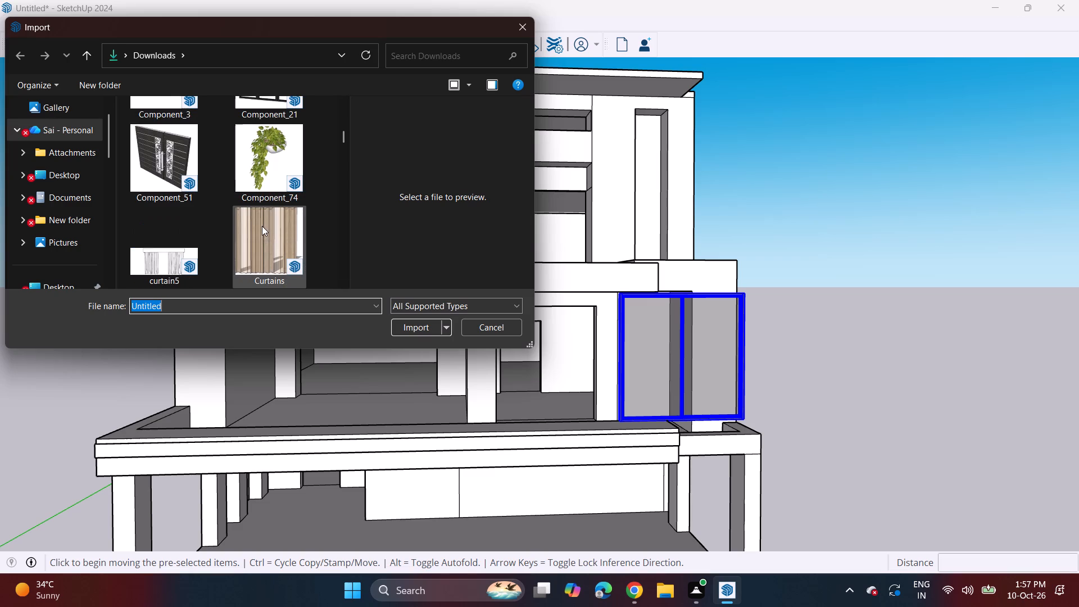
scroll(262, 226, "down", 1)
left_click(257, 166)
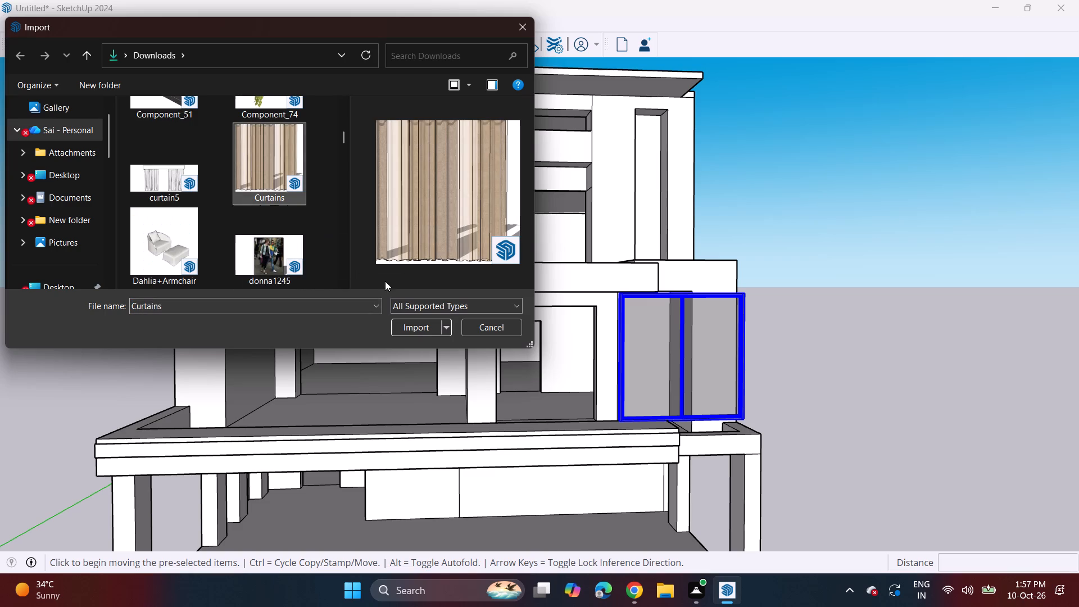
left_click(420, 327)
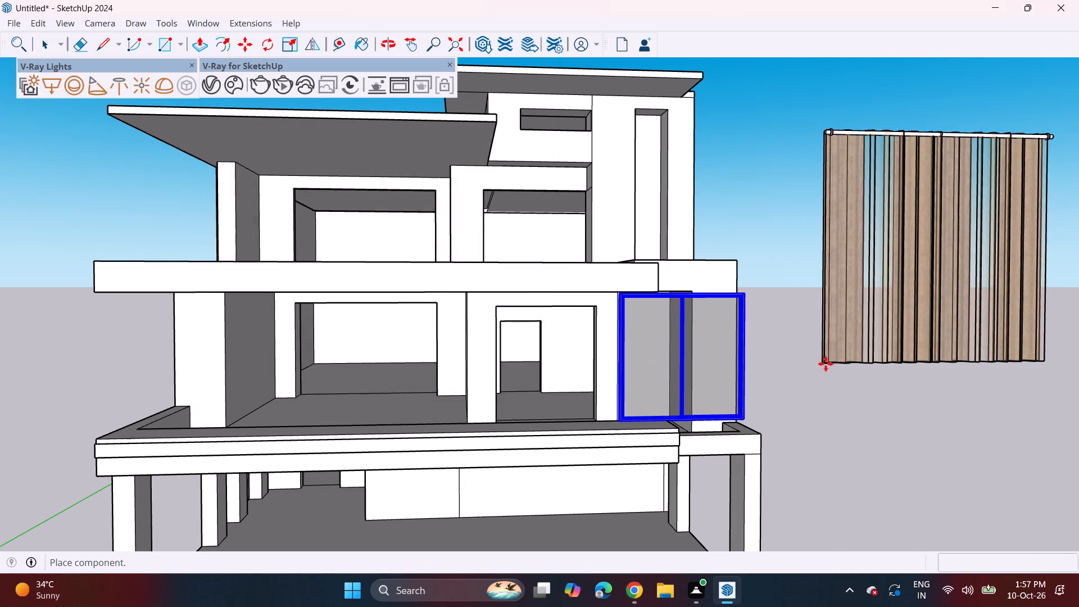
left_click(823, 366)
Import the curtain5 model from Downloads and place it near the beige curtains beside the building.
left_click(16, 29)
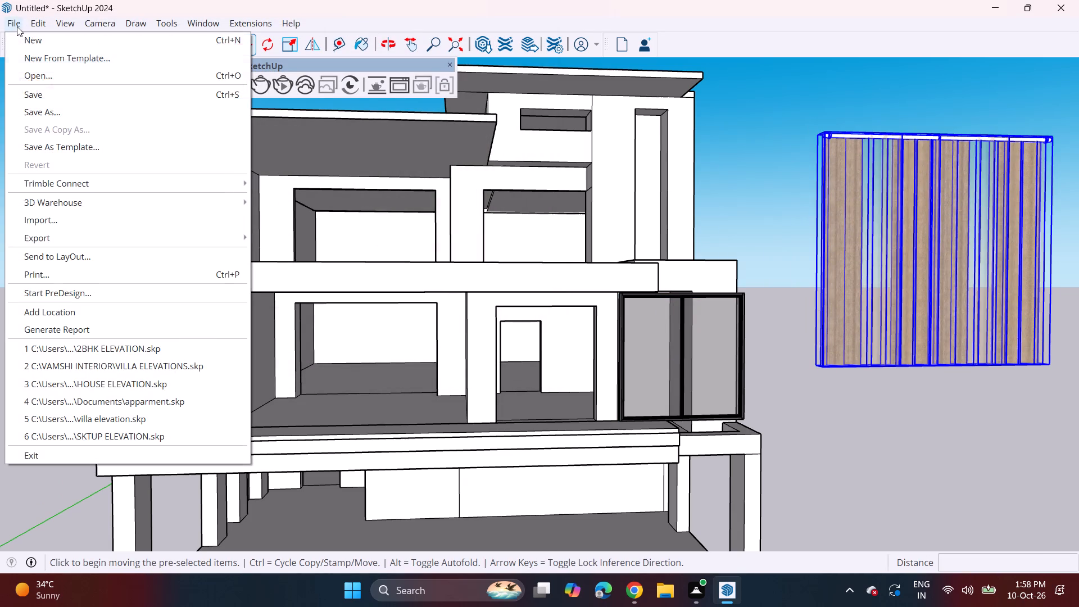
left_click(64, 219)
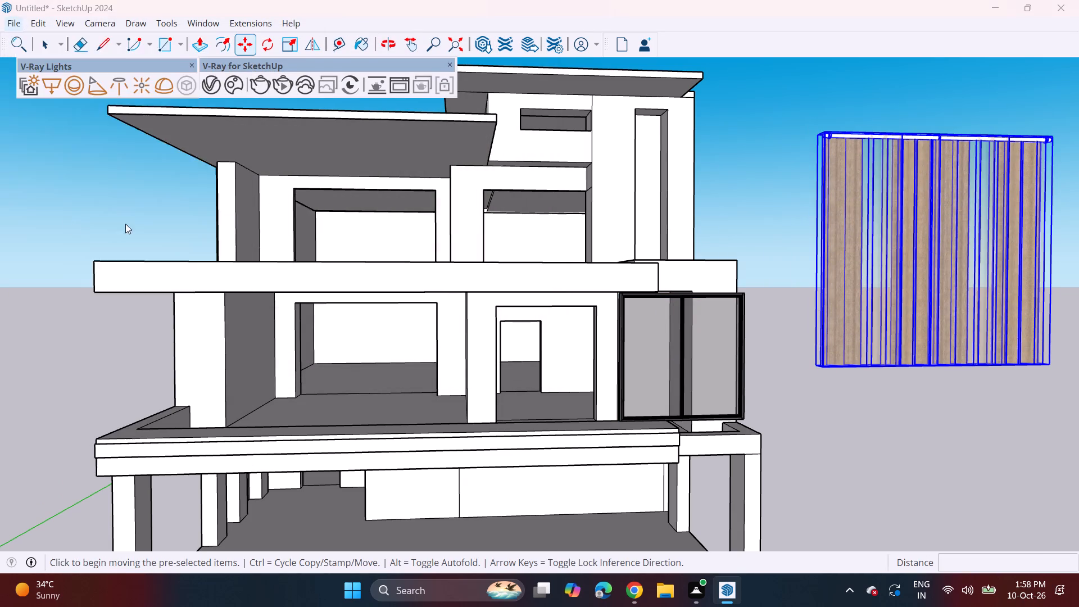
scroll(393, 211, "down", 4)
scroll(264, 189, "down", 19)
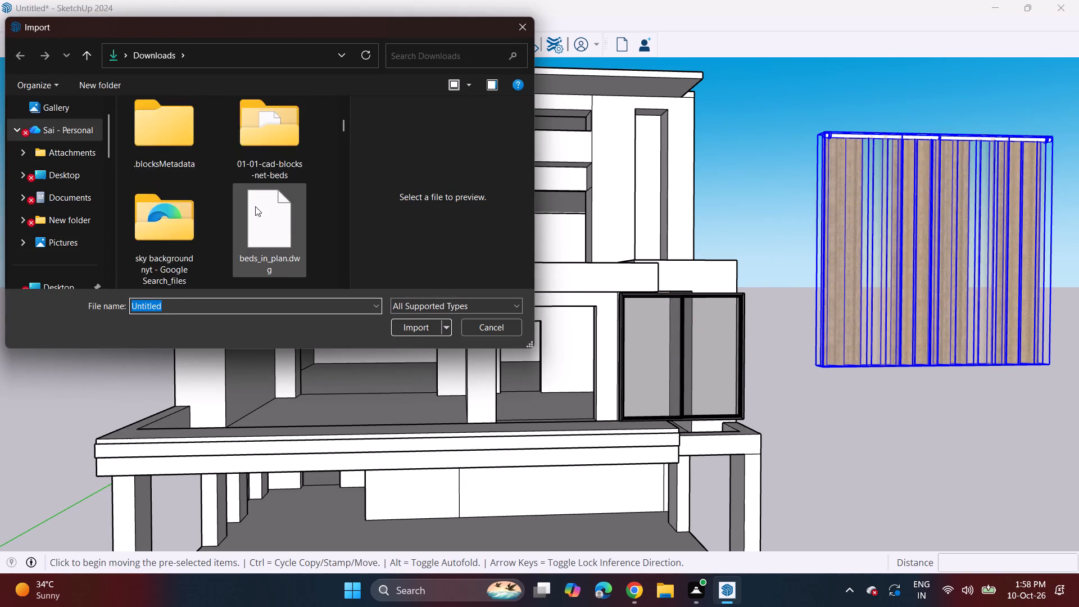
scroll(255, 206, "down", 19)
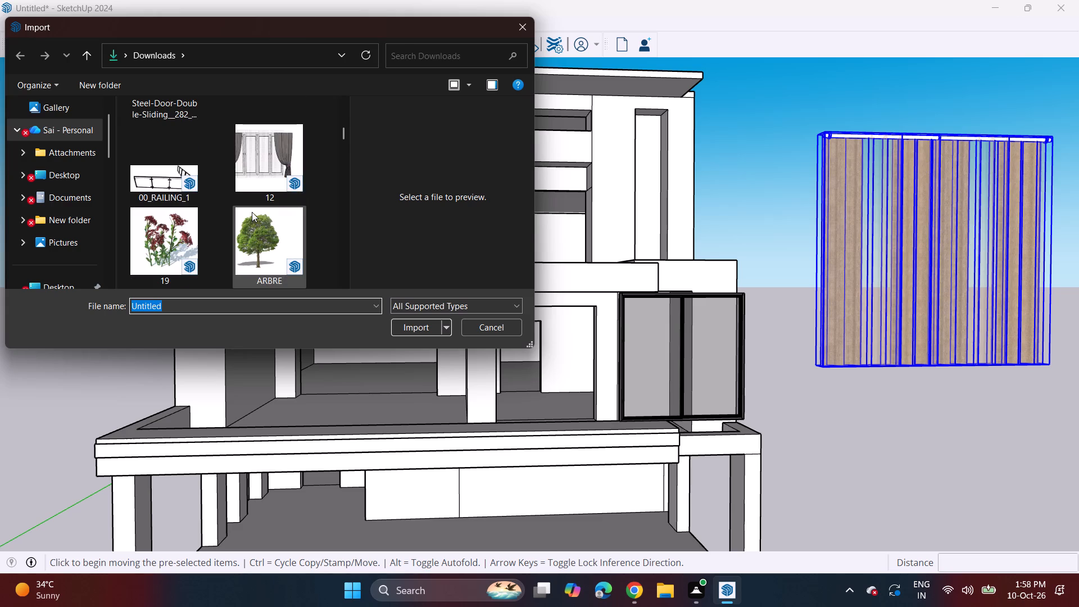
scroll(252, 211, "up", 3)
scroll(251, 212, "down", 1)
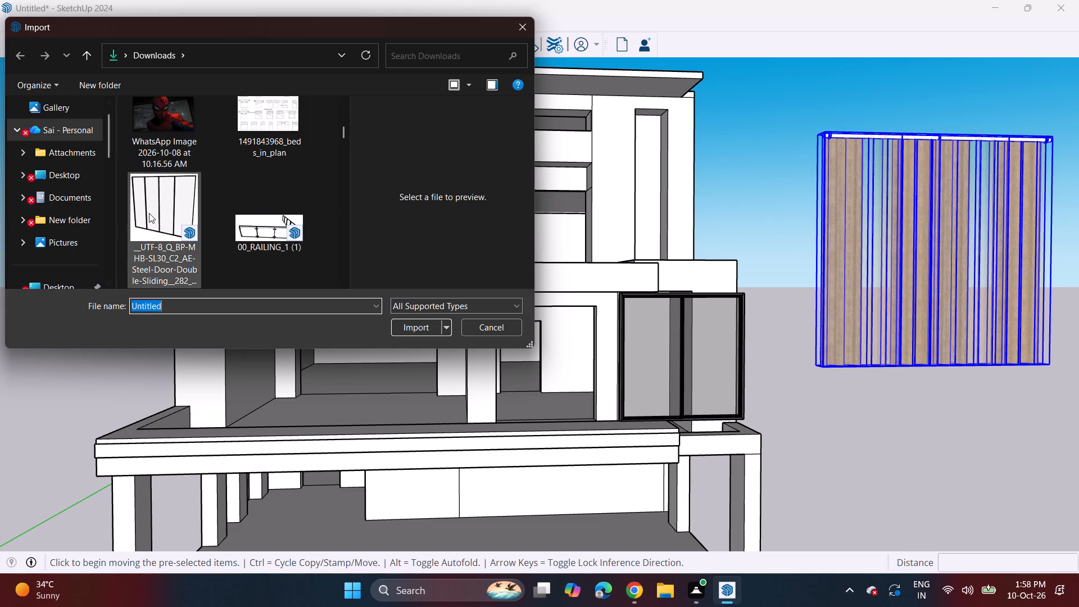
scroll(243, 209, "down", 10)
scroll(248, 206, "up", 3)
scroll(249, 207, "down", 4)
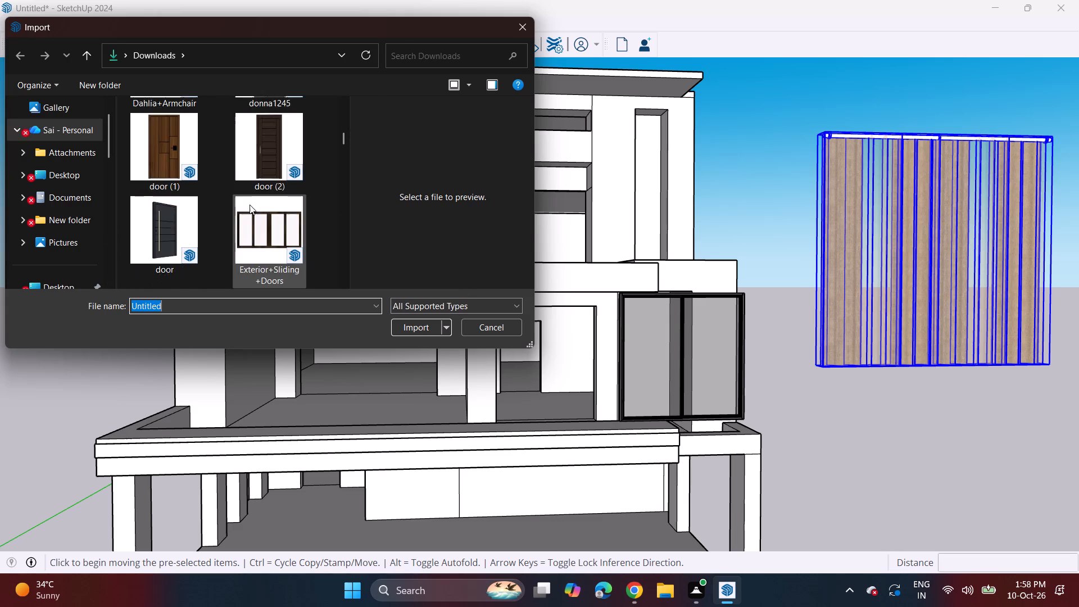
scroll(250, 202, "up", 3)
scroll(236, 212, "down", 1)
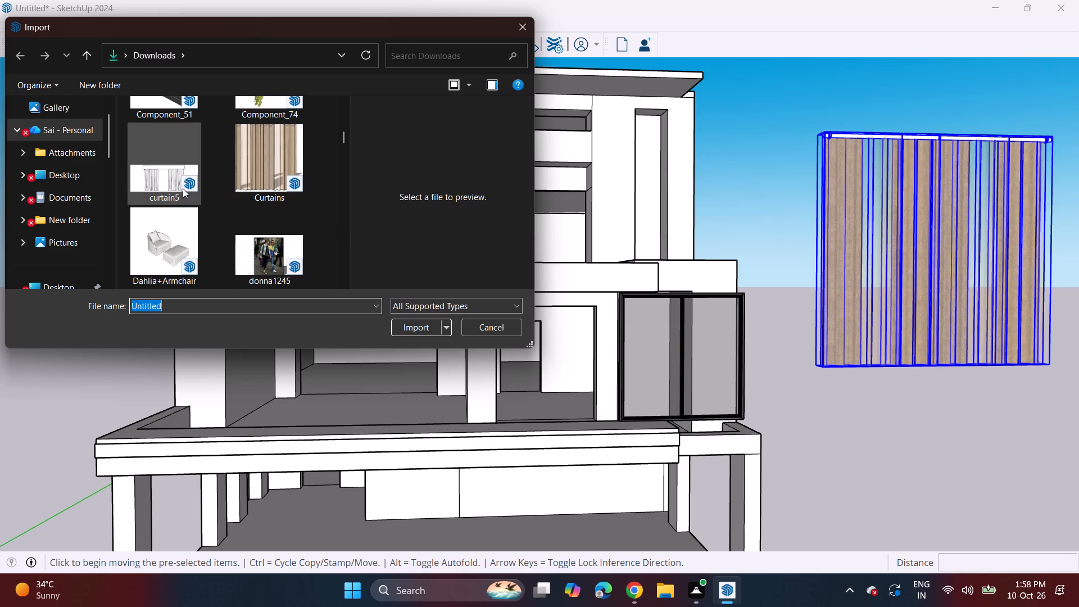
left_click(175, 176)
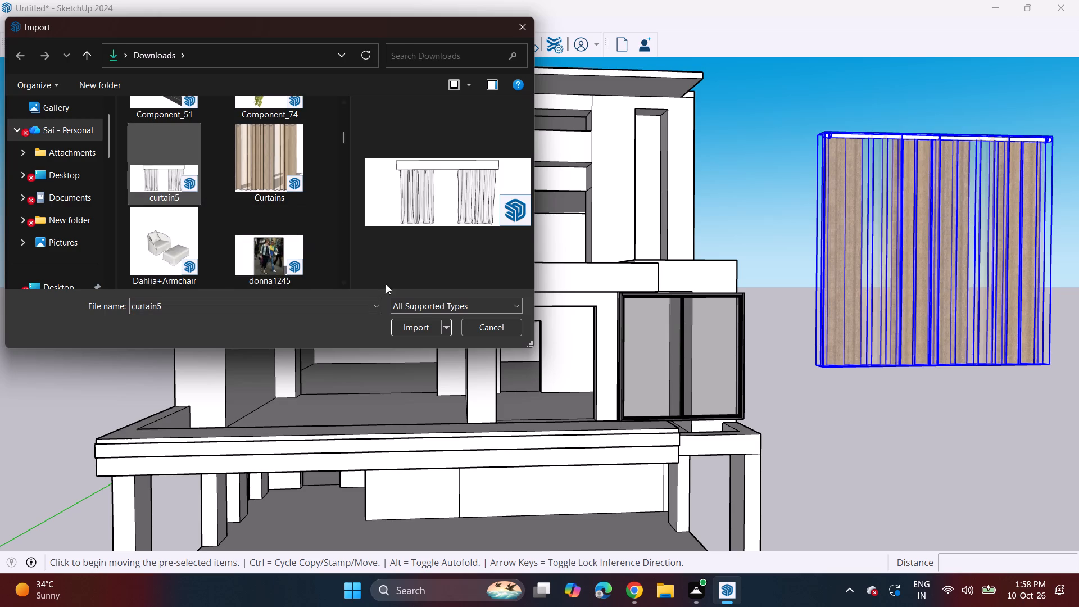
left_click(412, 323)
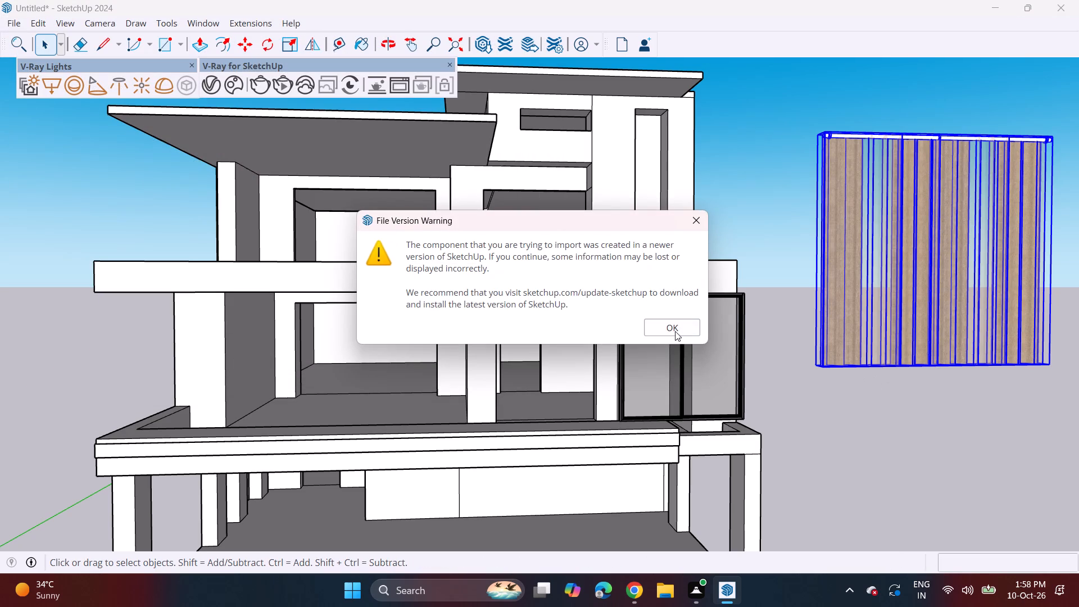
left_click(675, 331)
left_click(1009, 453)
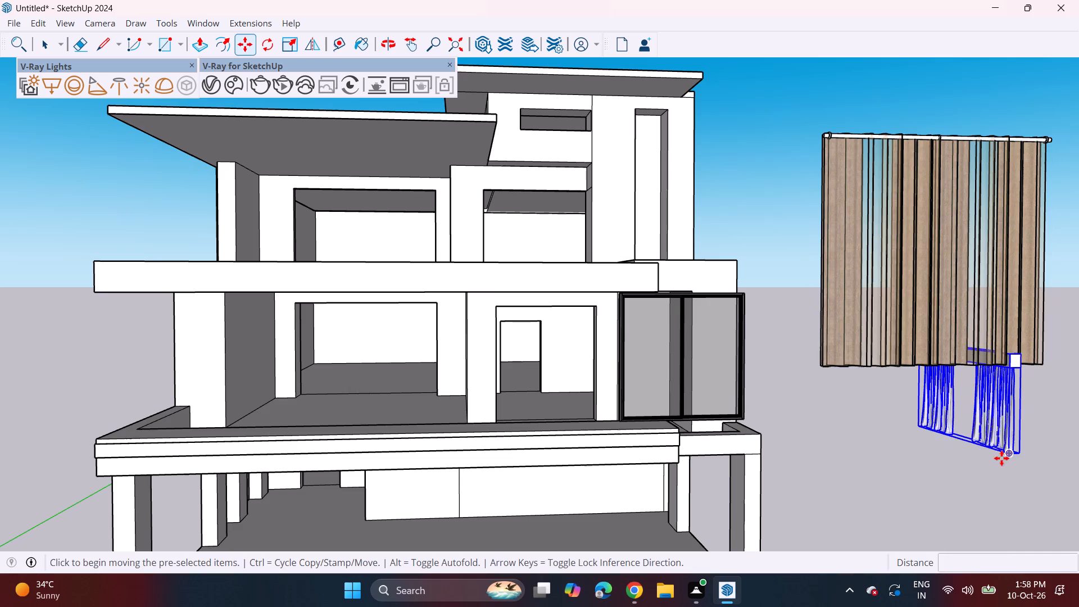
Import the door (2) model from Downloads and place it at the inner doorway behind the first-floor front opening.
left_click(6, 22)
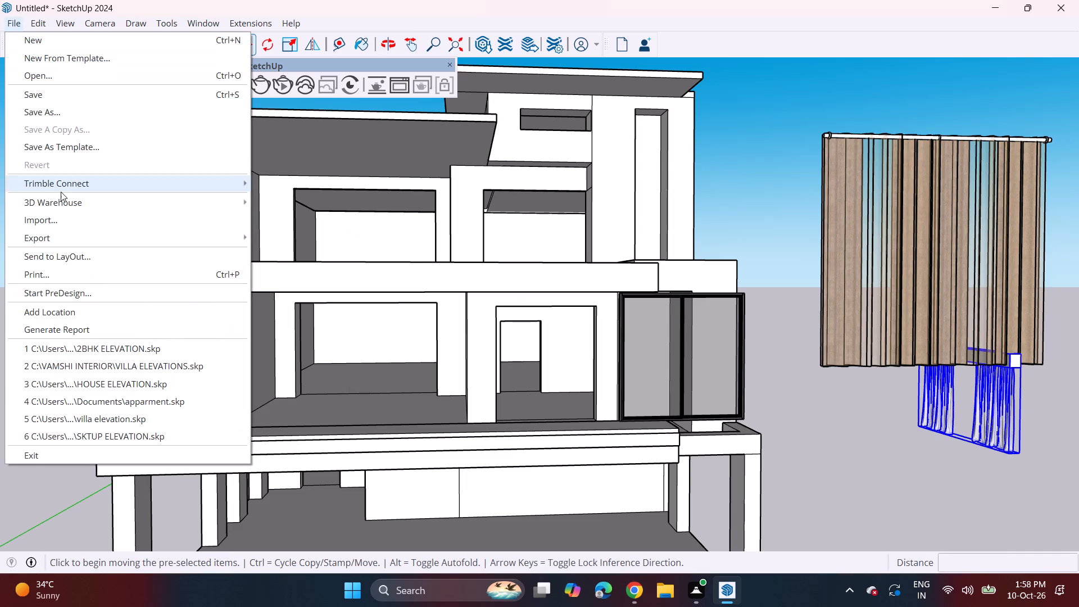
left_click(57, 213)
scroll(203, 194, "down", 8)
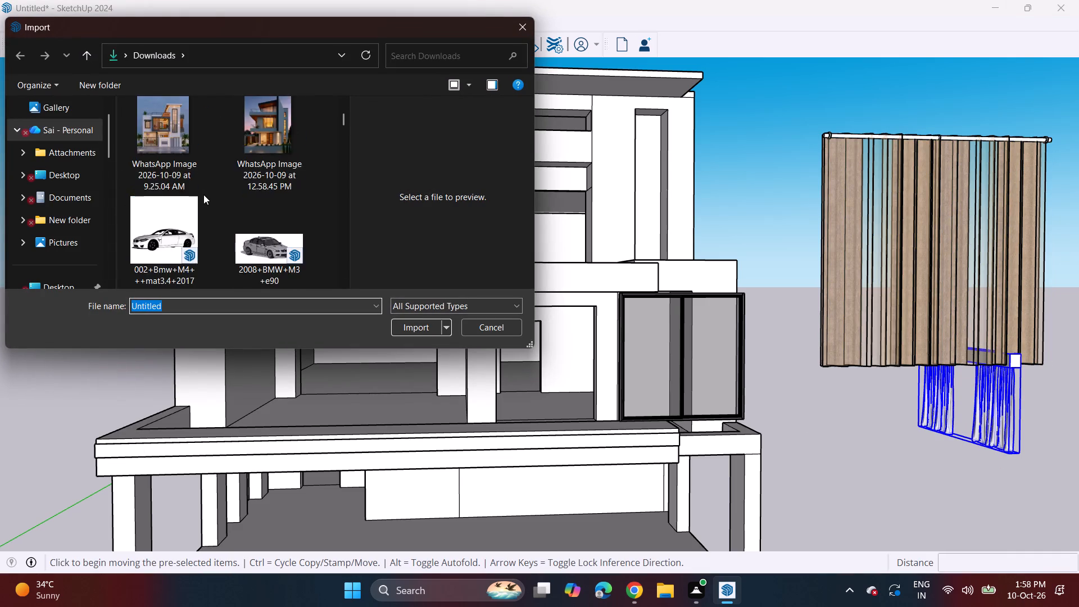
scroll(207, 189, "down", 14)
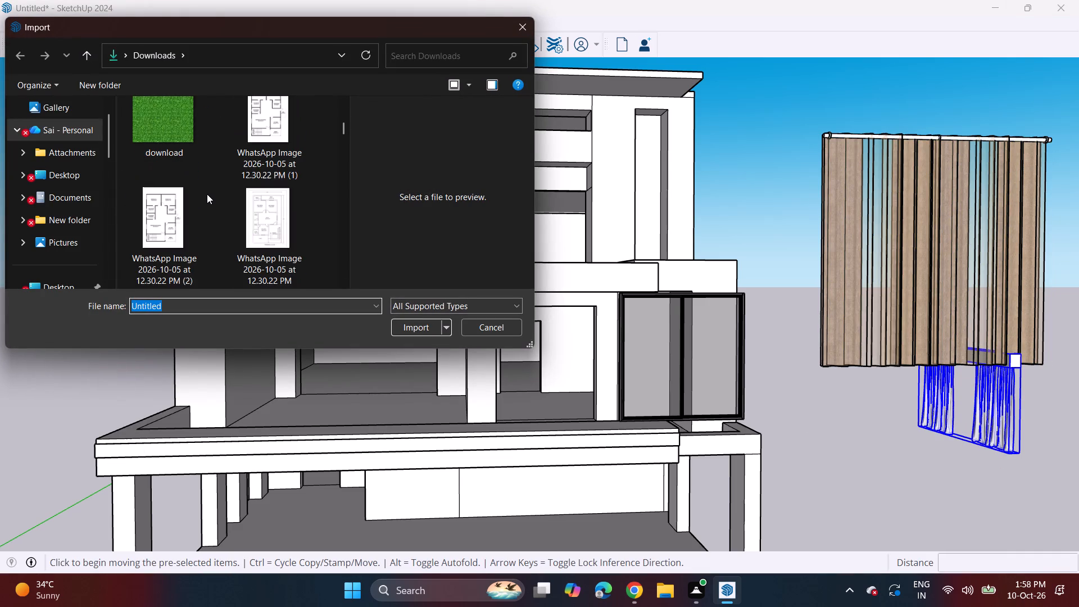
scroll(206, 192, "down", 12)
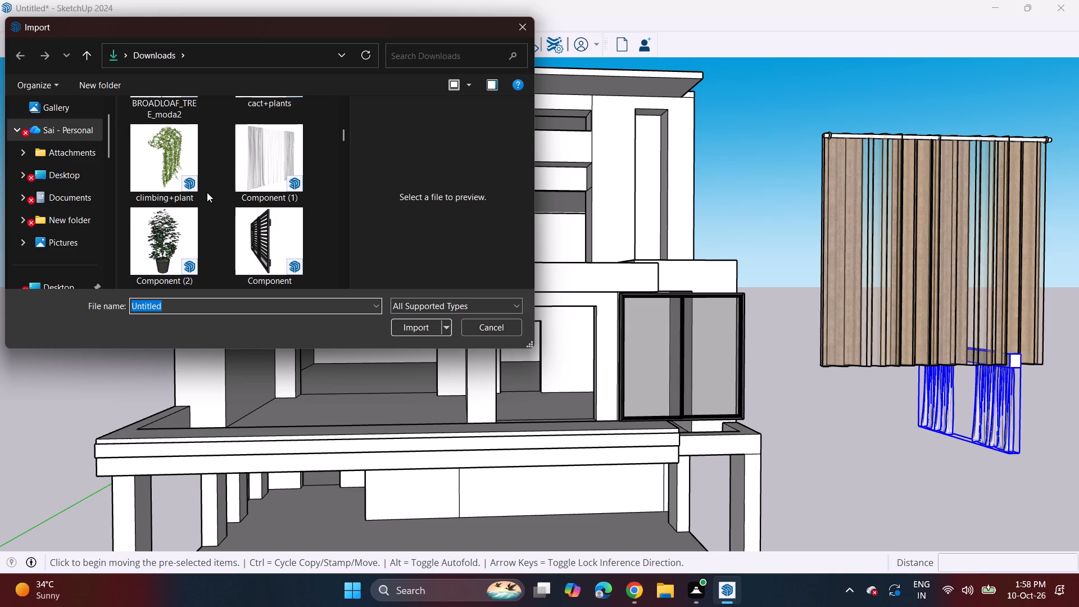
scroll(206, 196, "down", 6)
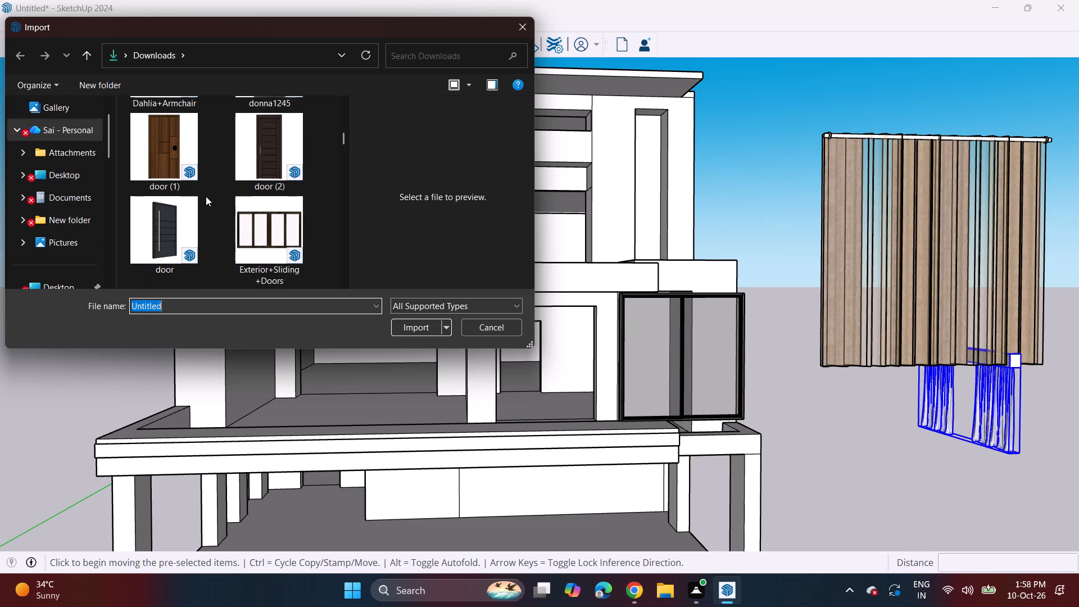
left_click(241, 162)
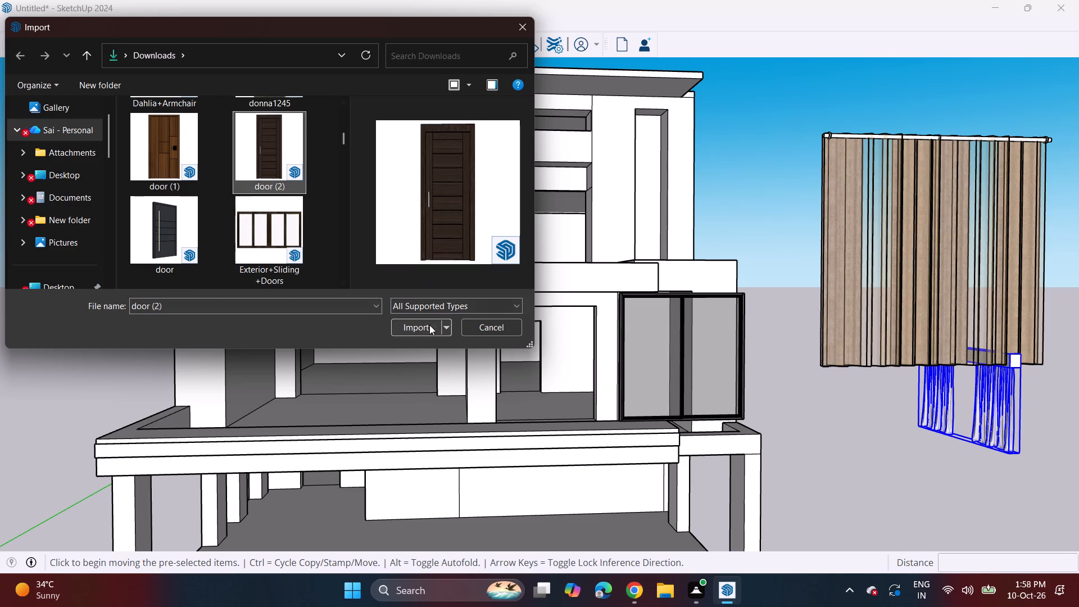
left_click(429, 325)
left_click(538, 407)
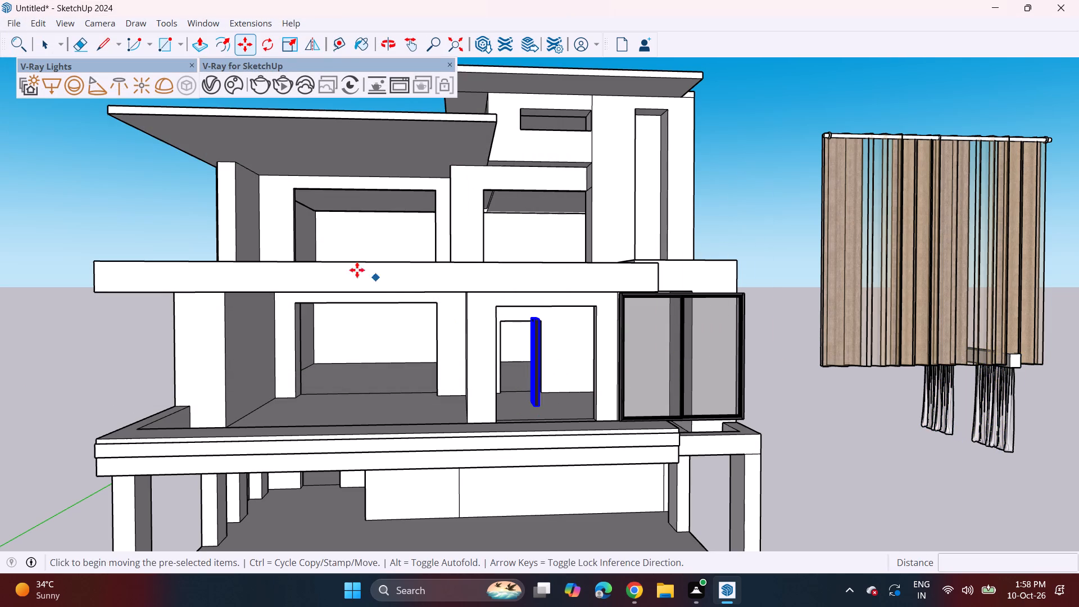
Import the Sliding+Door model from Downloads and place it beside the building, just above the steel sliding door.
left_click(13, 25)
left_click(71, 221)
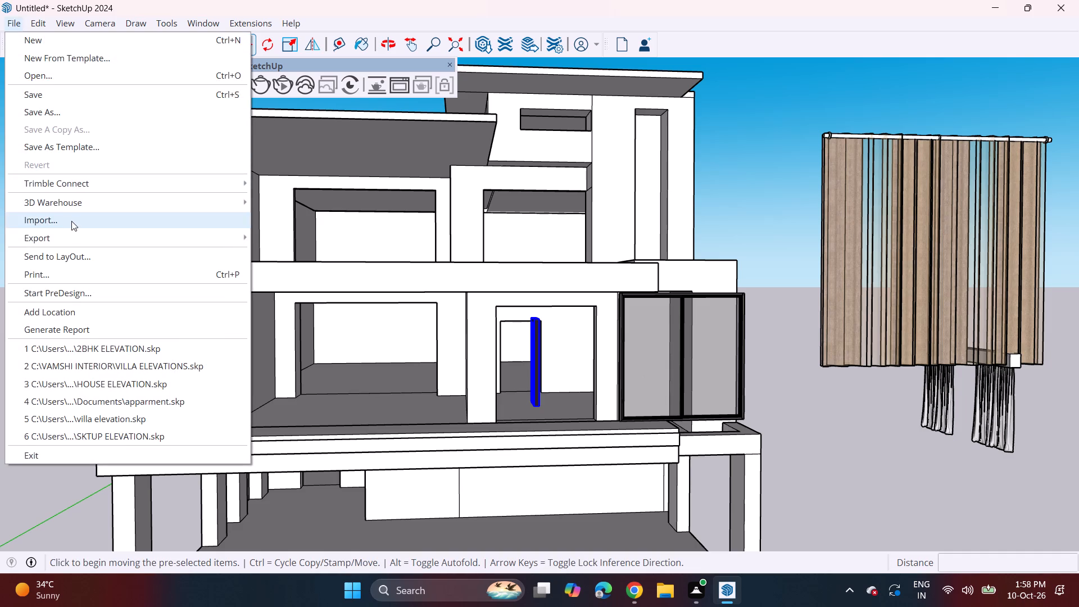
scroll(260, 200, "down", 18)
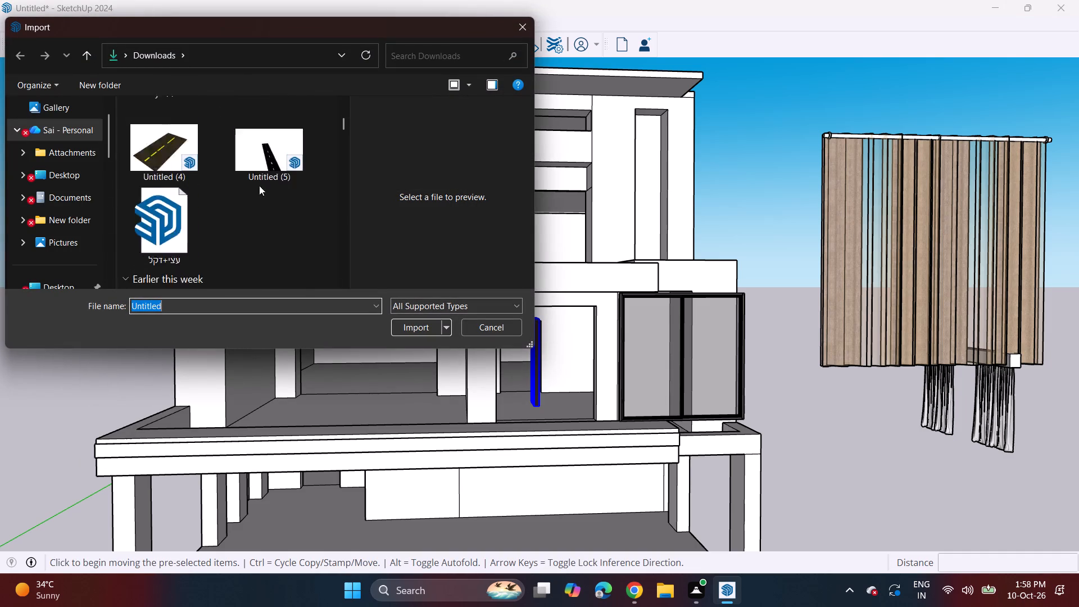
scroll(256, 187, "down", 16)
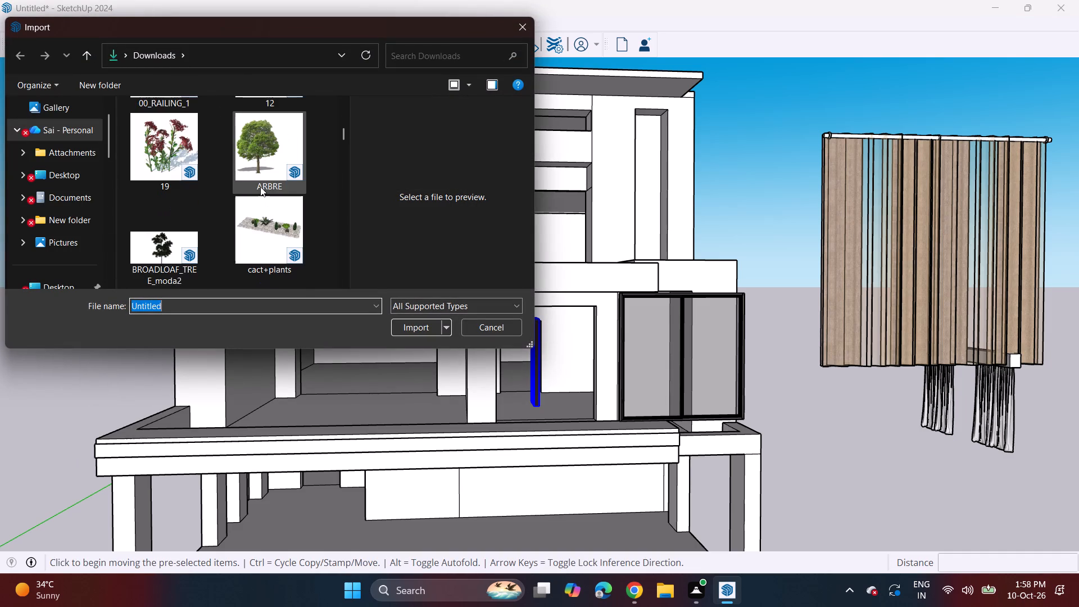
scroll(260, 190, "down", 5)
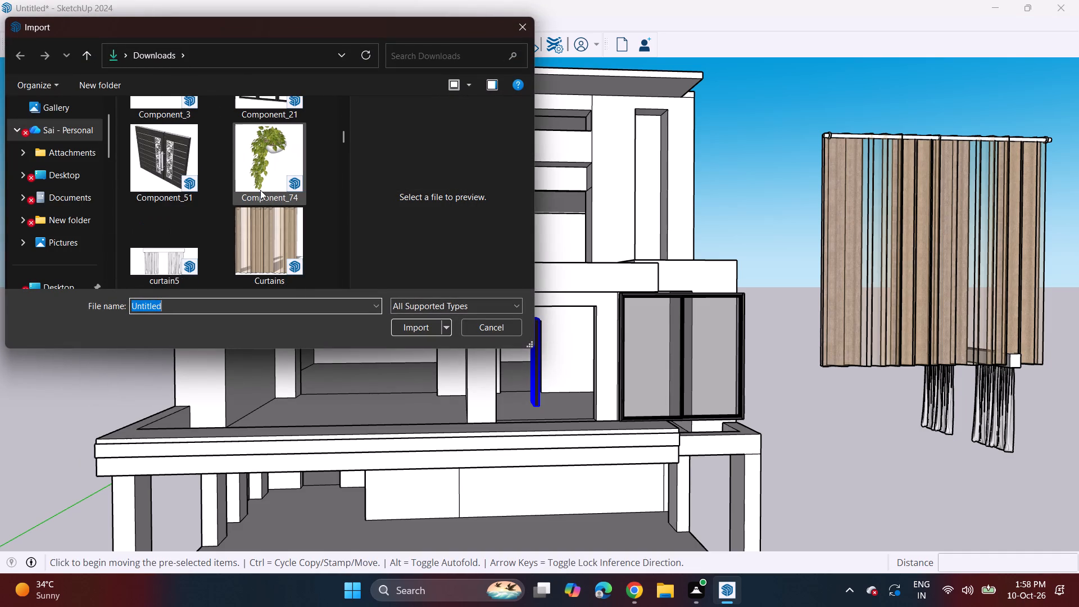
scroll(260, 190, "down", 3)
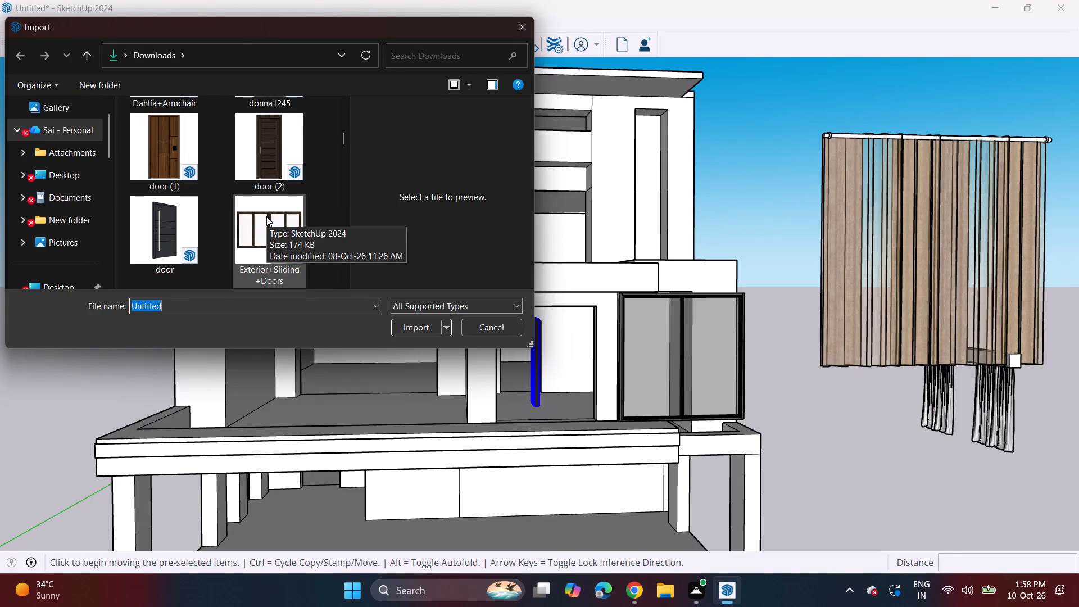
left_click(266, 216)
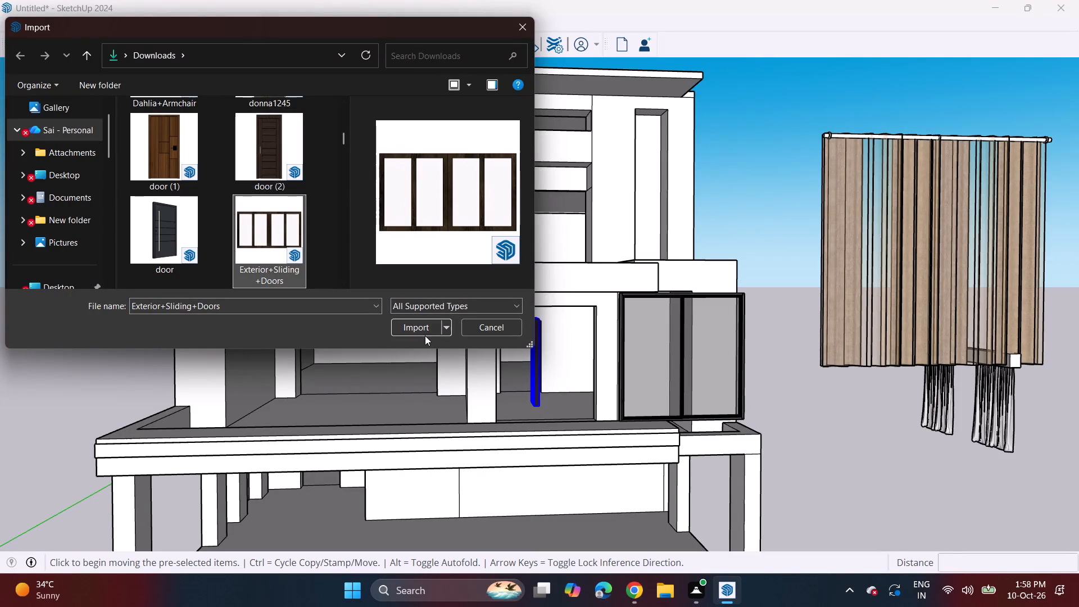
scroll(210, 191, "down", 3)
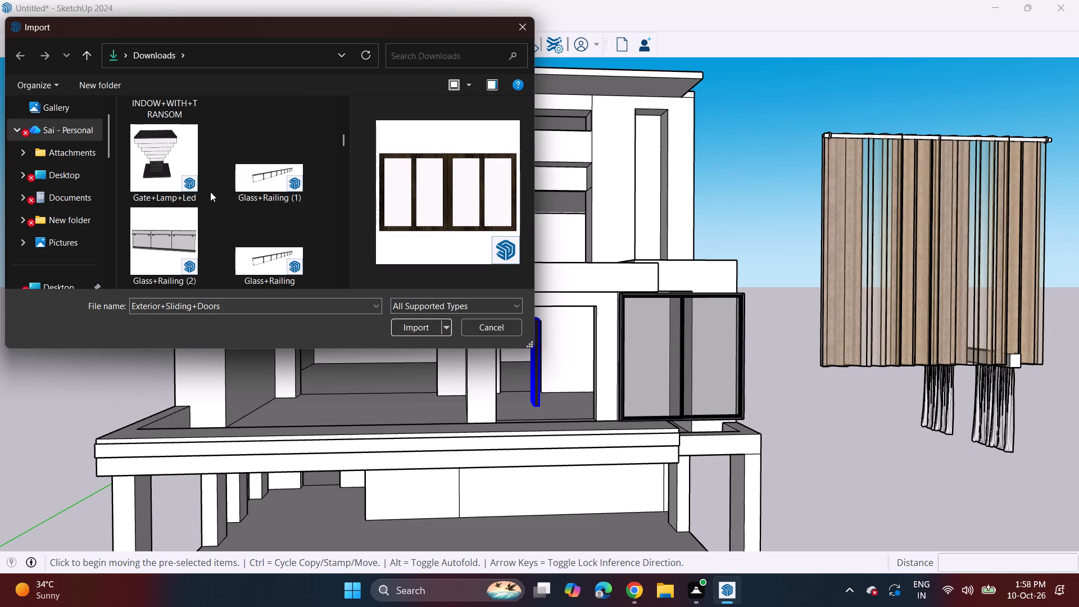
scroll(212, 192, "down", 2)
scroll(209, 191, "up", 1)
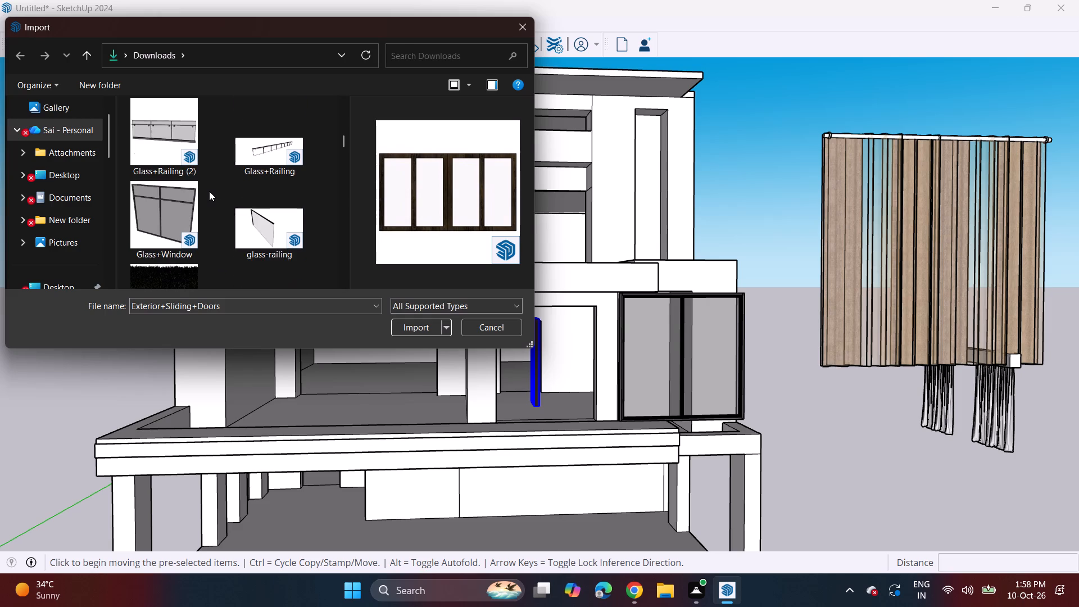
scroll(210, 193, "down", 4)
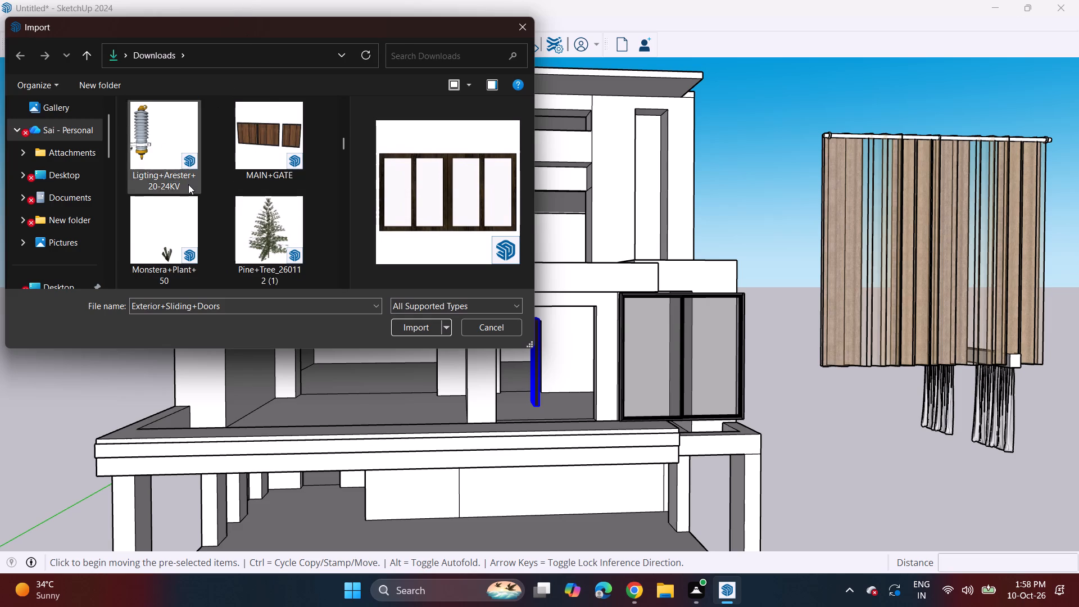
scroll(188, 184, "down", 8)
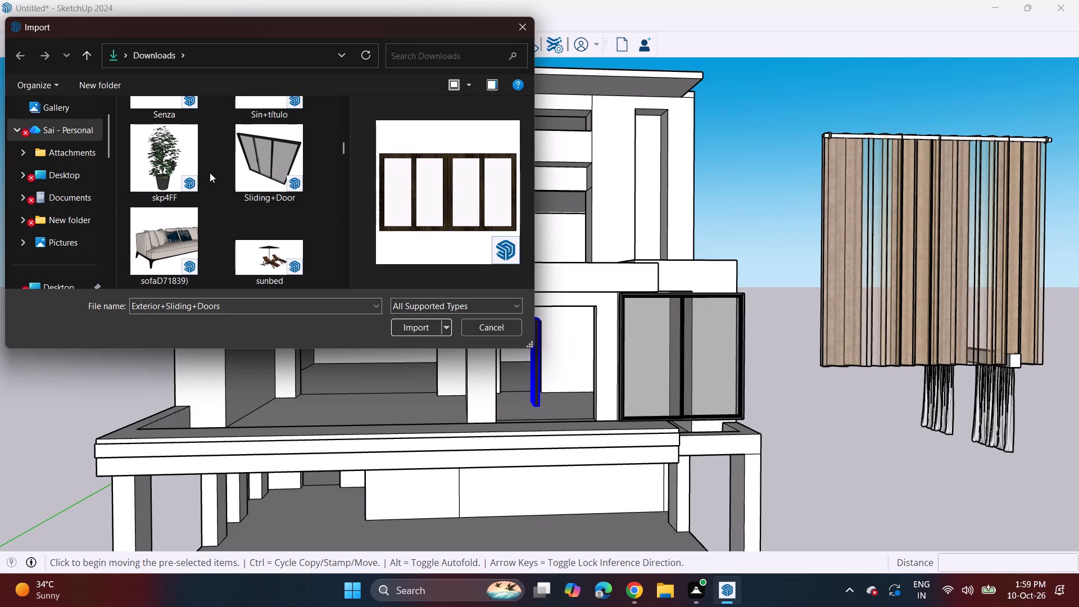
scroll(210, 173, "down", 1)
scroll(210, 171, "up", 2)
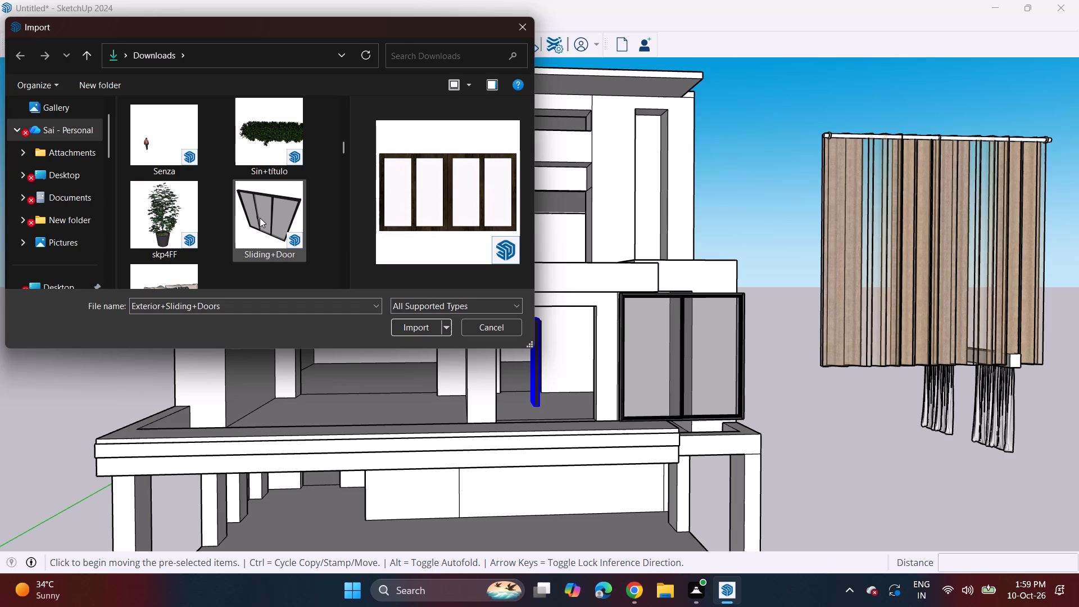
left_click(260, 218)
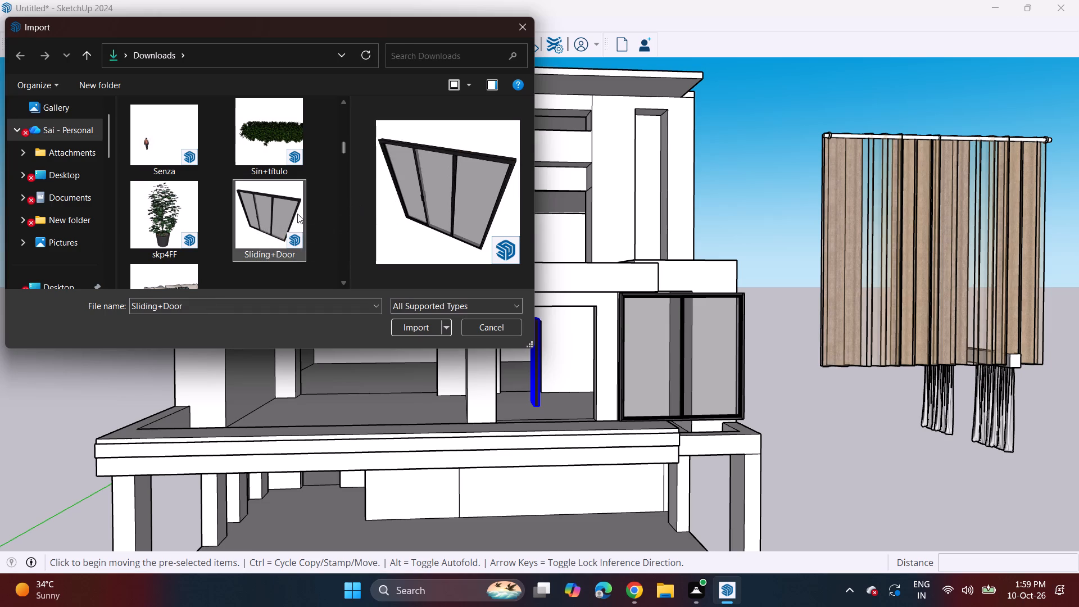
left_click(412, 324)
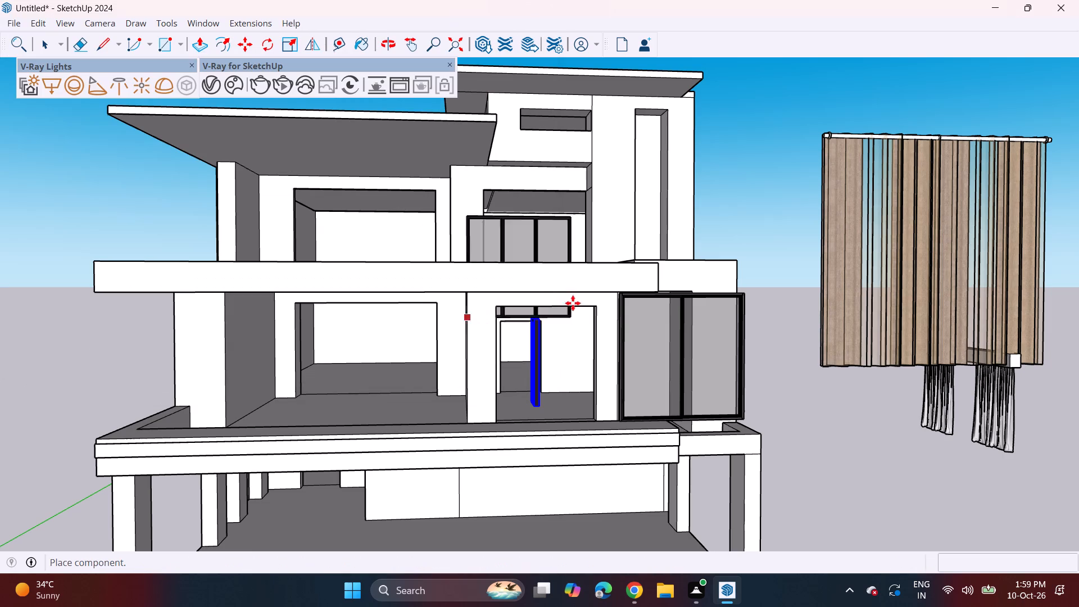
left_click(709, 293)
Import the BP-MHB-SL30_C2_AE-Steel-Door-Double-Sliding model from Downloads and place it on the front edge of the second-floor balcony slab.
left_click(12, 20)
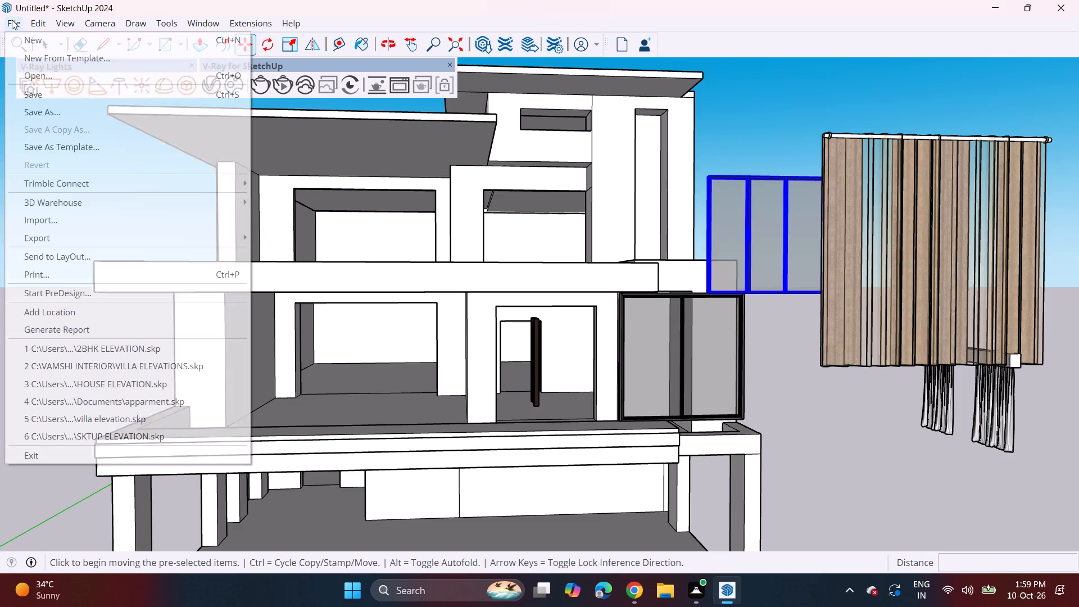
left_click(74, 218)
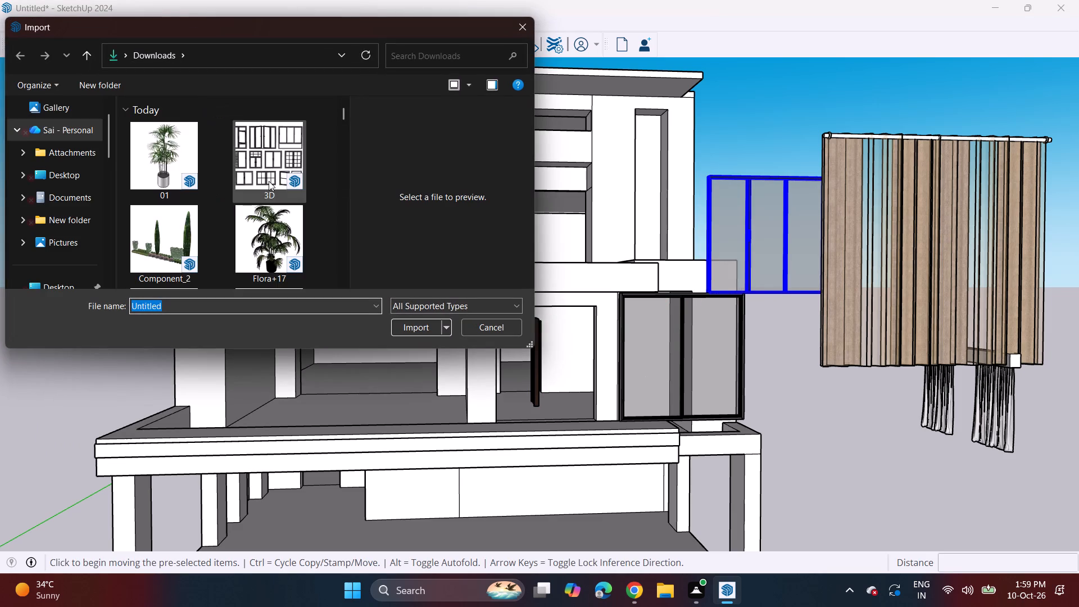
scroll(268, 185, "down", 20)
scroll(268, 185, "down", 14)
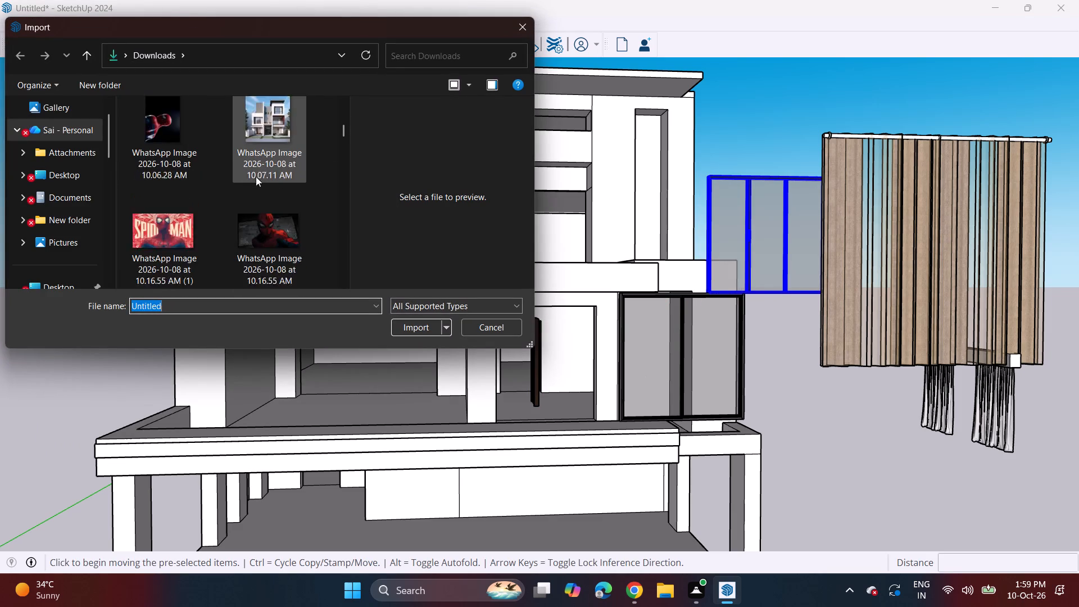
scroll(256, 176, "down", 9)
scroll(253, 170, "up", 3)
left_click(161, 224)
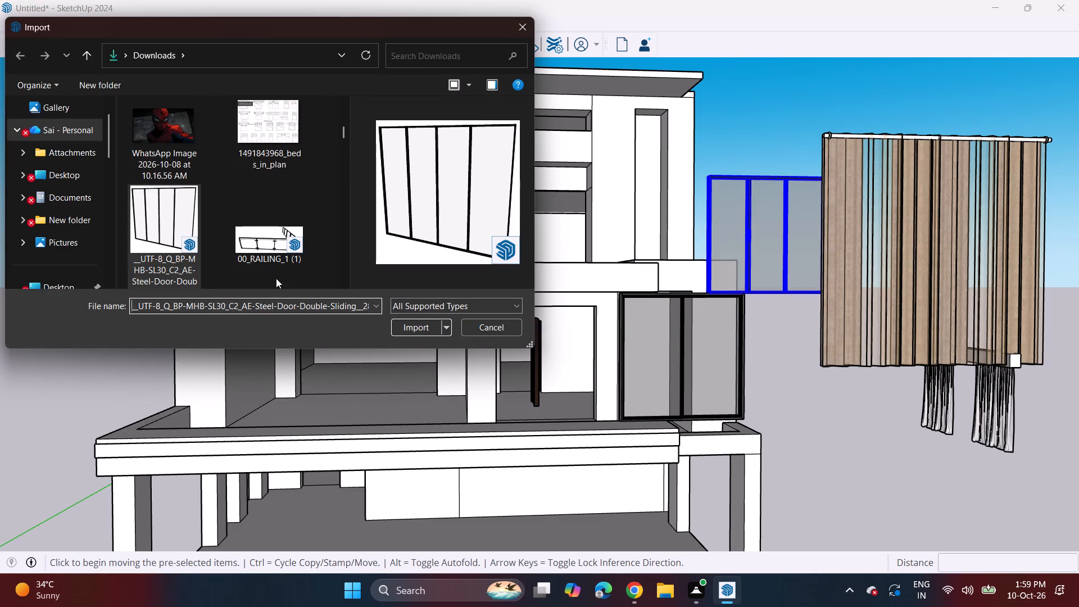
left_click(424, 329)
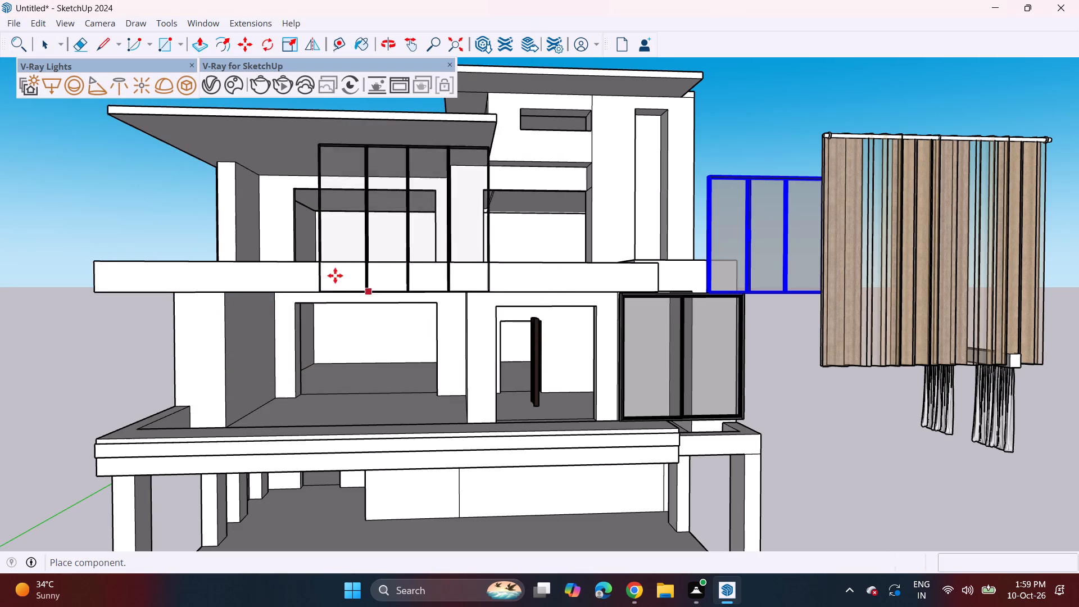
left_click(321, 264)
Move the four-panel steel sliding door by its bottom corner to the outer bottom corner of the wide second-floor opening.
middle_click_drag(321, 260, 460, 295)
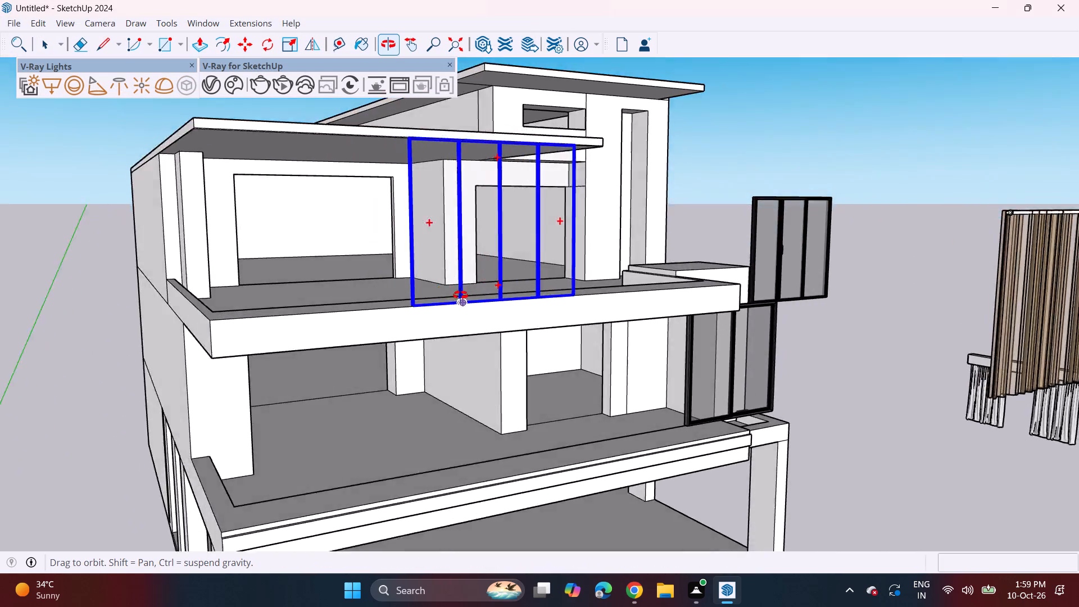
middle_click_drag(460, 295, 581, 309)
scroll(562, 306, "up", 5)
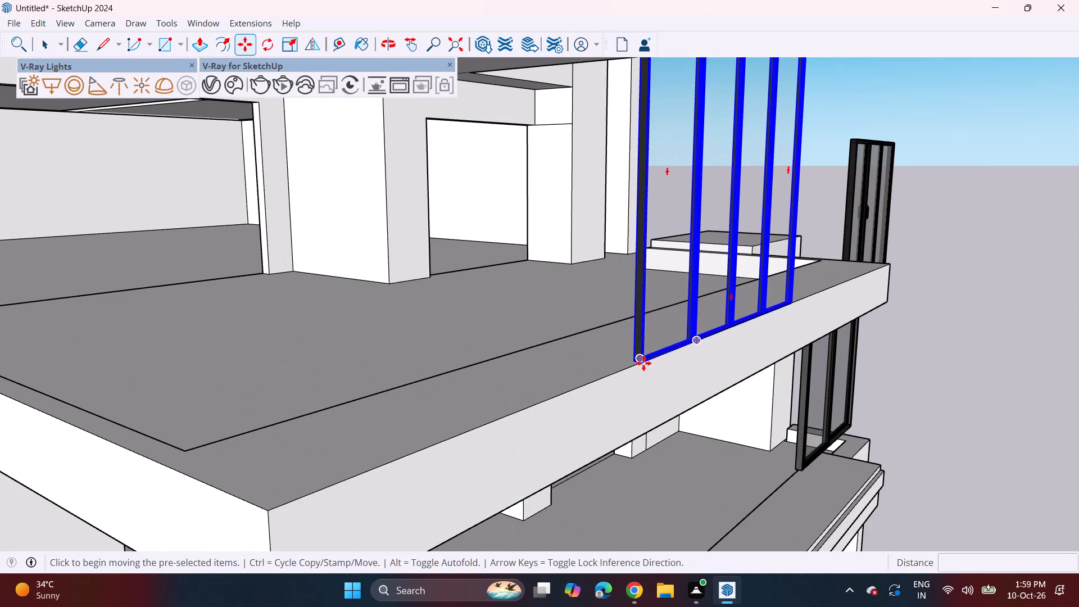
left_click(643, 363)
middle_click_drag(118, 286, 173, 325)
middle_click_drag(166, 327, 210, 295, "shift")
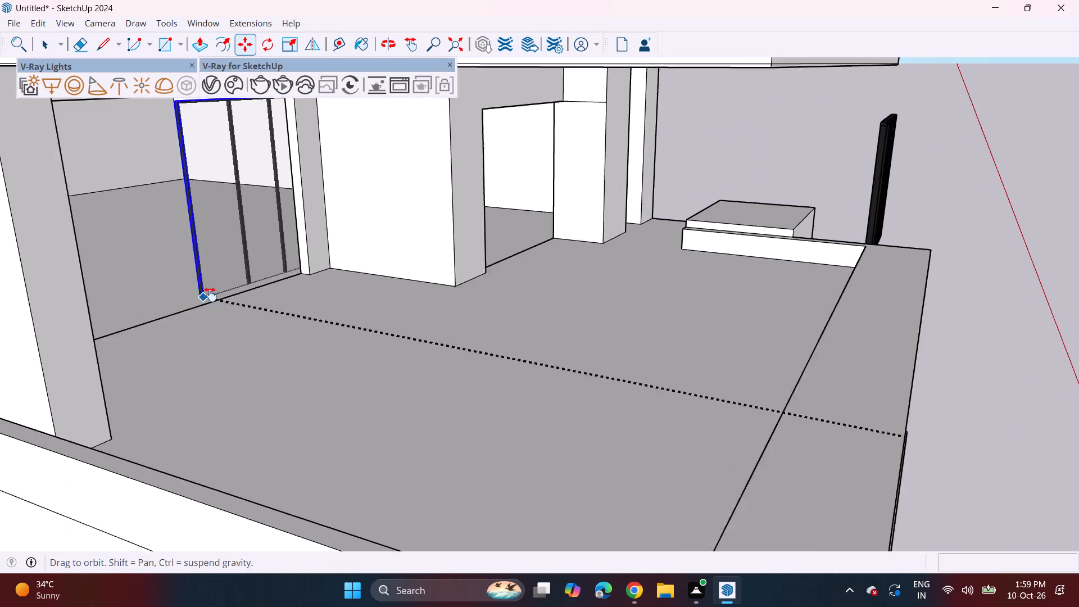
middle_click_drag(210, 295, 250, 281, "shift")
middle_click_drag(256, 283, 64, 271)
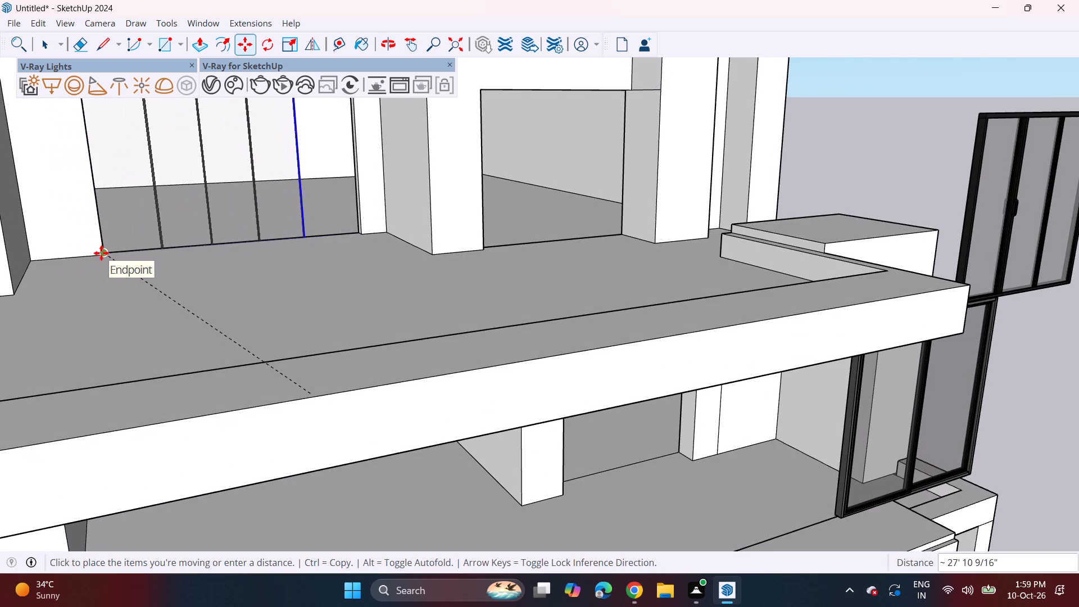
left_click(111, 253)
middle_click_drag(267, 172, 296, 245, "shift")
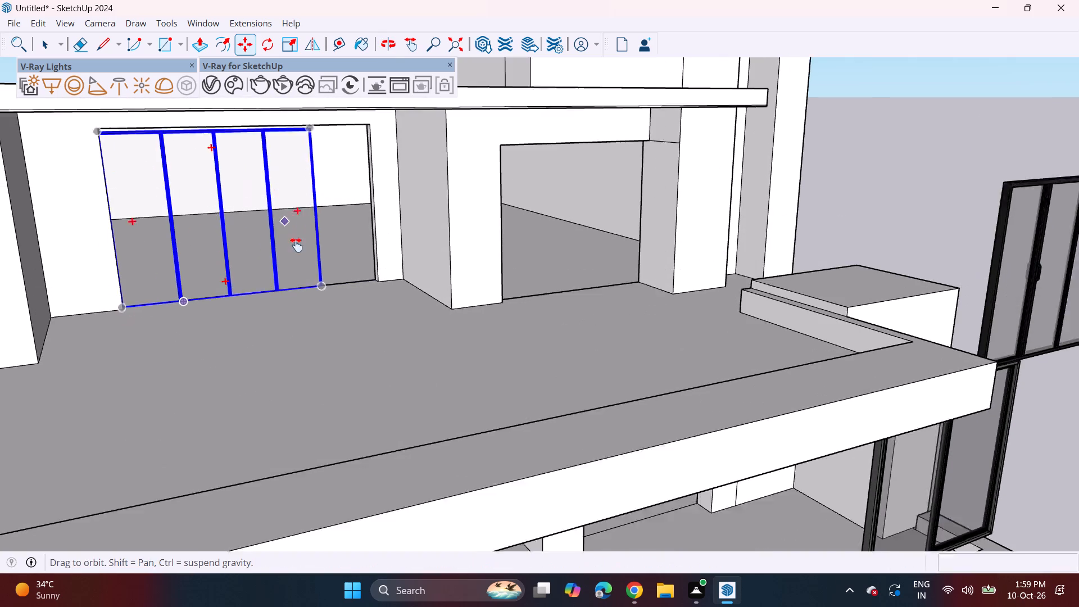
middle_click_drag(296, 245, 297, 247, "shift")
key("space")
left_click(309, 354)
Import the Exterior+Sliding+Doors model from Downloads and place it on the second-floor balcony floor in front of the wide opening.
middle_click_drag(323, 329, 297, 286)
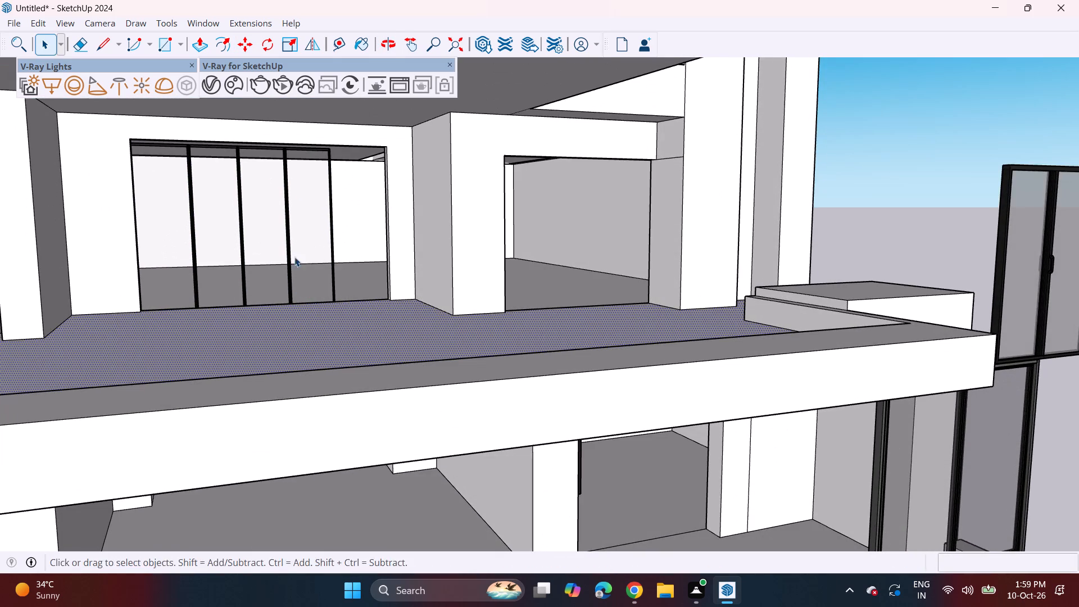
middle_click_drag(294, 257, 273, 293)
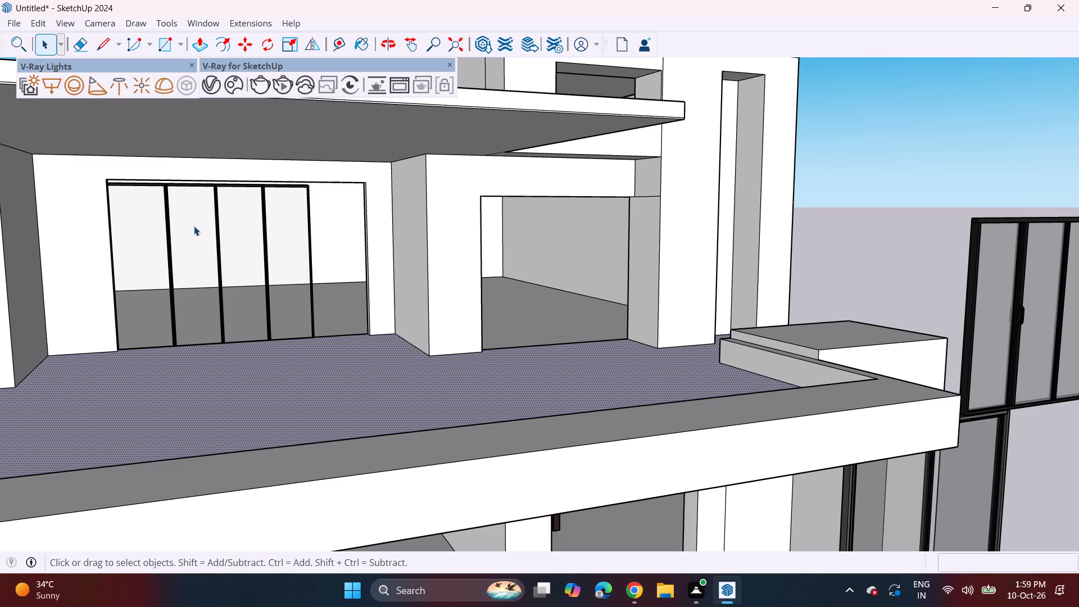
middle_click_drag(194, 226, 155, 234)
middle_click_drag(282, 246, 207, 245)
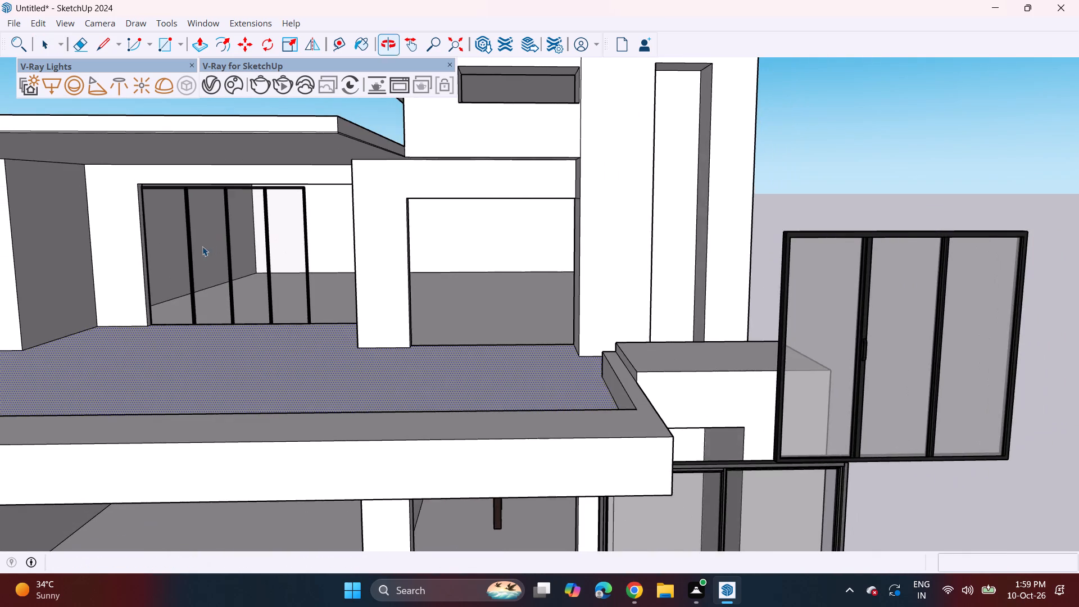
scroll(271, 257, "up", 3)
left_click(10, 24)
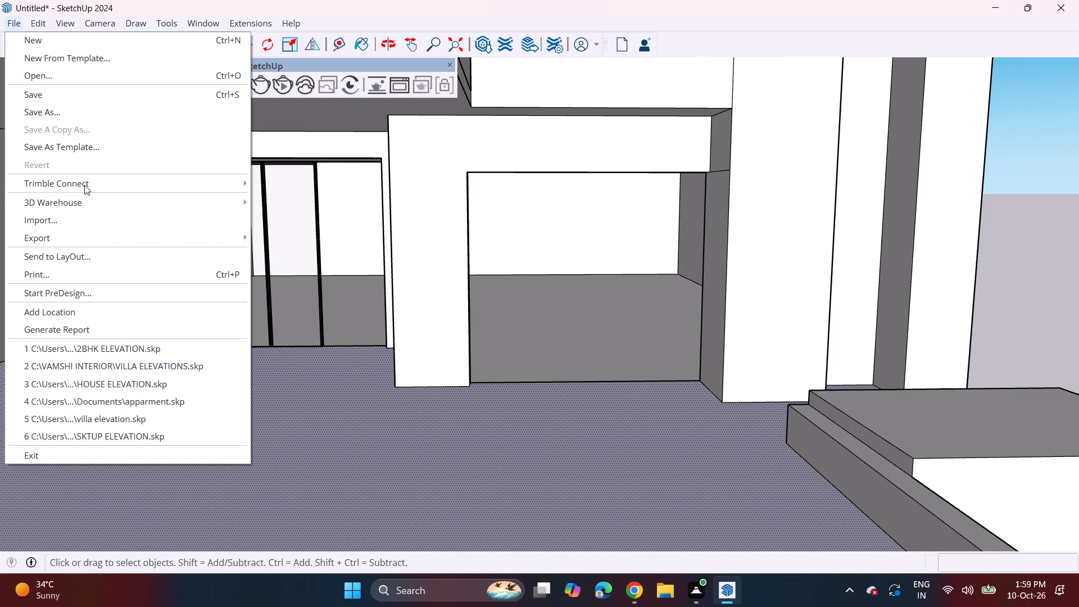
left_click(94, 223)
scroll(237, 224, "down", 16)
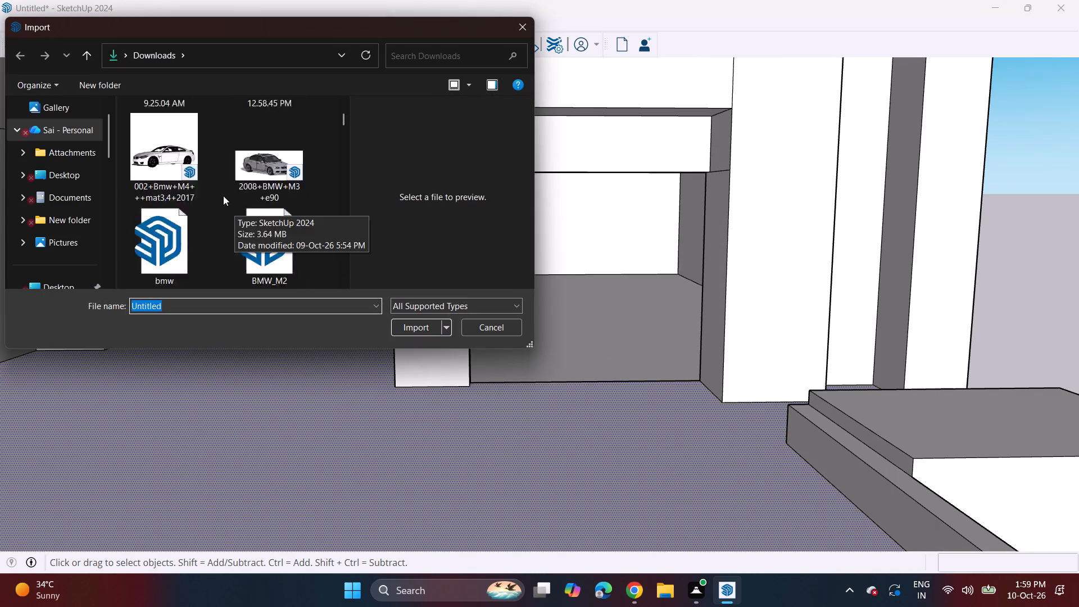
scroll(223, 196, "down", 20)
scroll(223, 196, "down", 11)
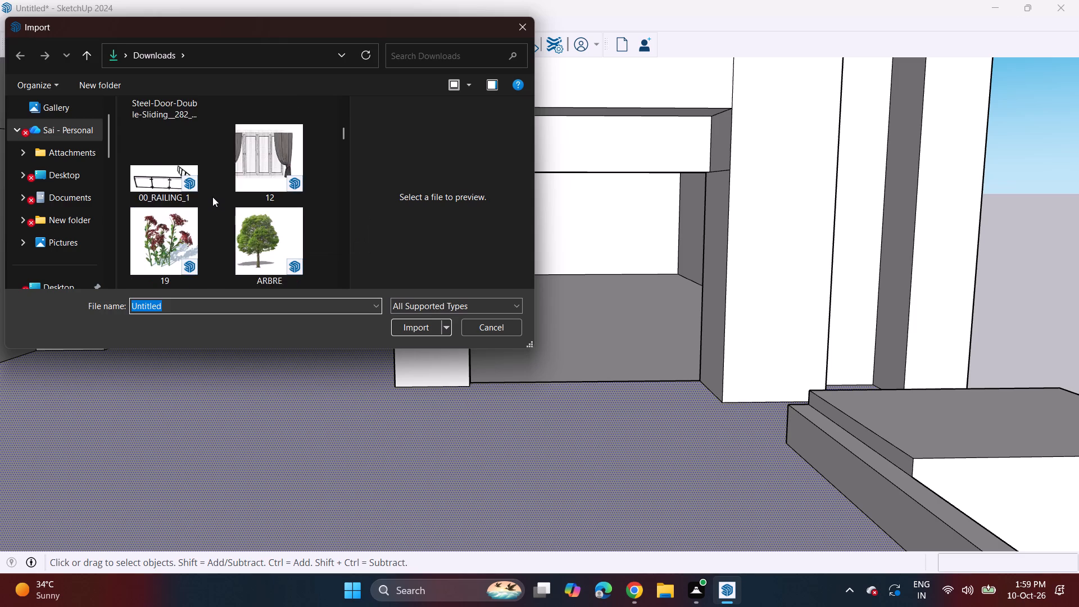
scroll(212, 198, "down", 16)
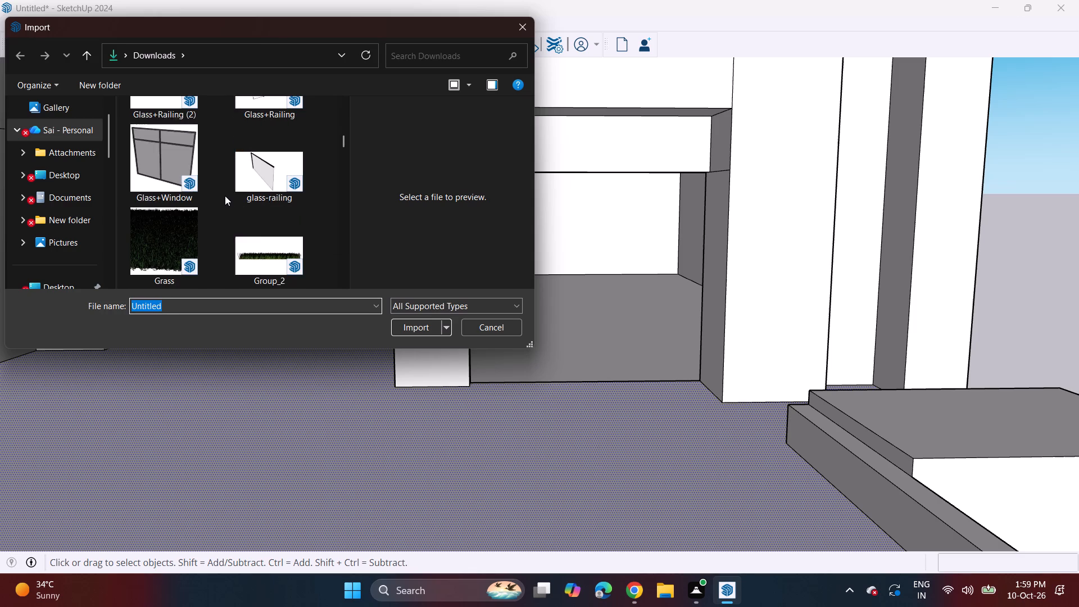
scroll(223, 198, "down", 8)
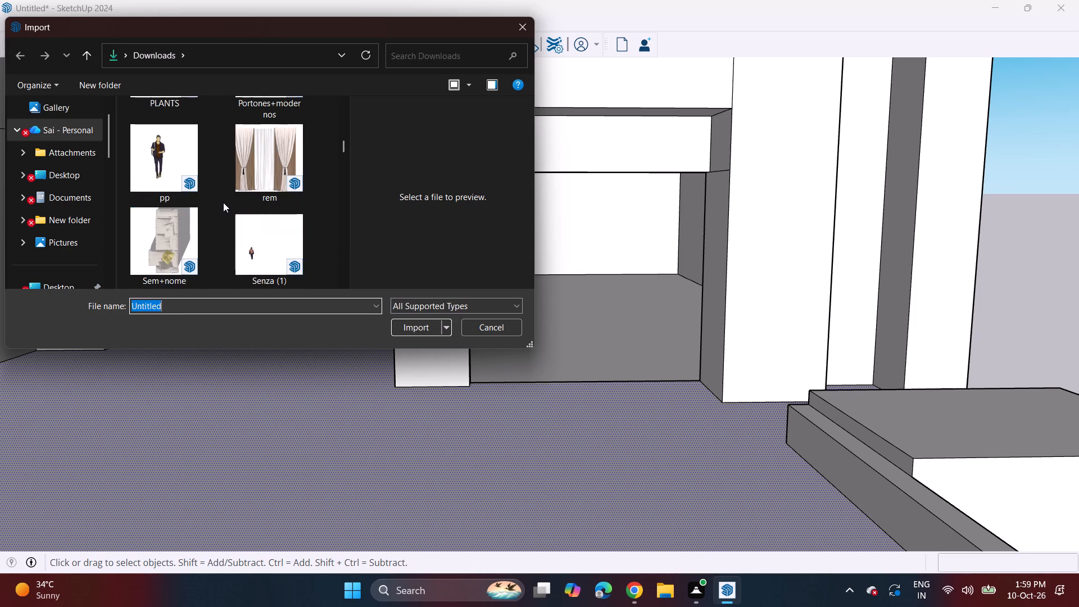
scroll(223, 203, "down", 11)
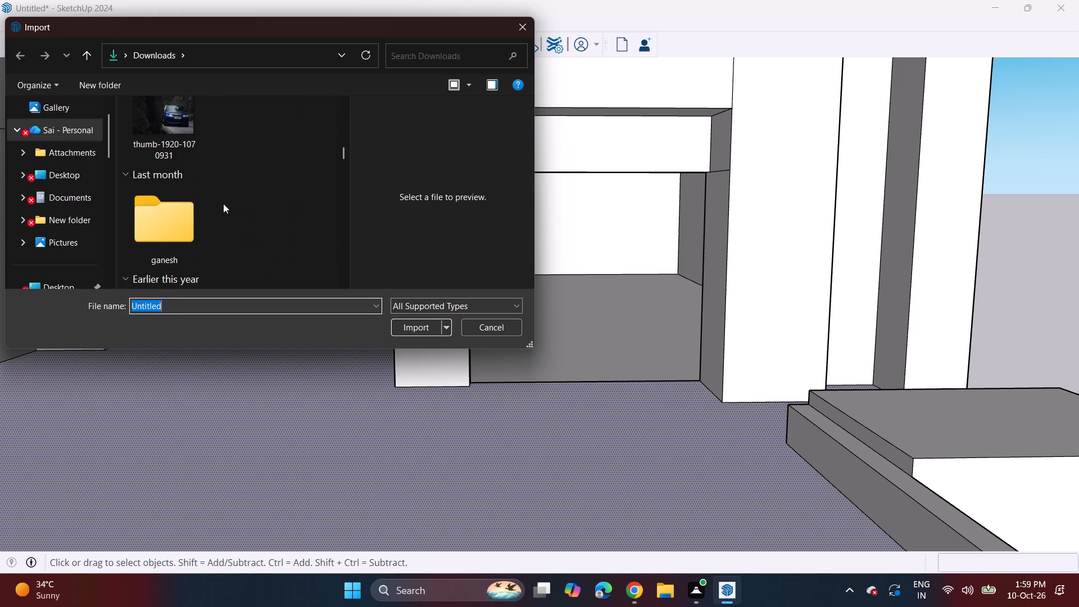
scroll(265, 249, "down", 1)
scroll(266, 229, "up", 10)
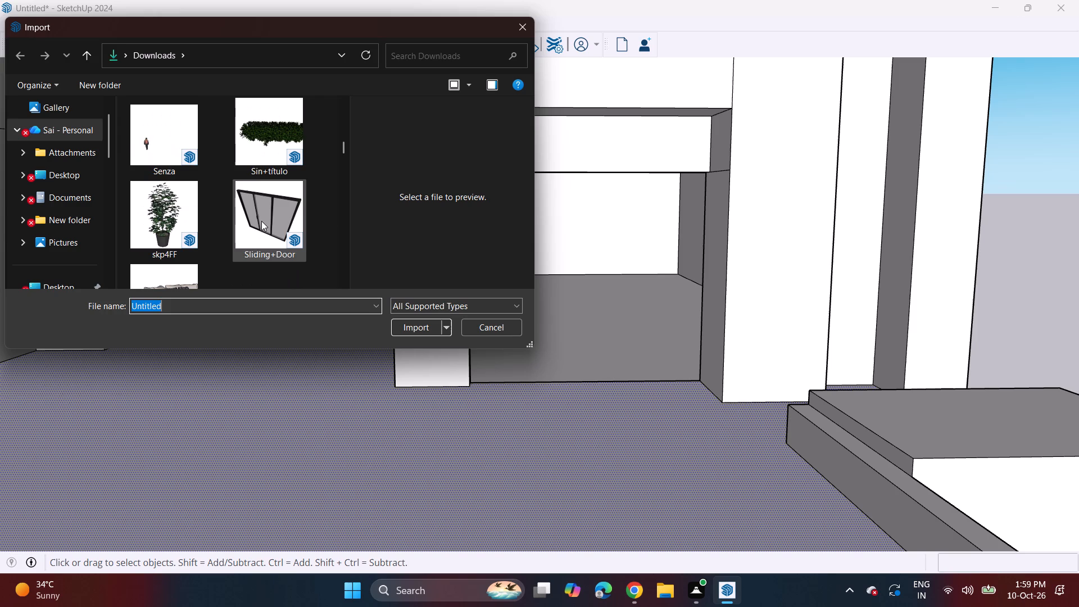
scroll(261, 221, "up", 7)
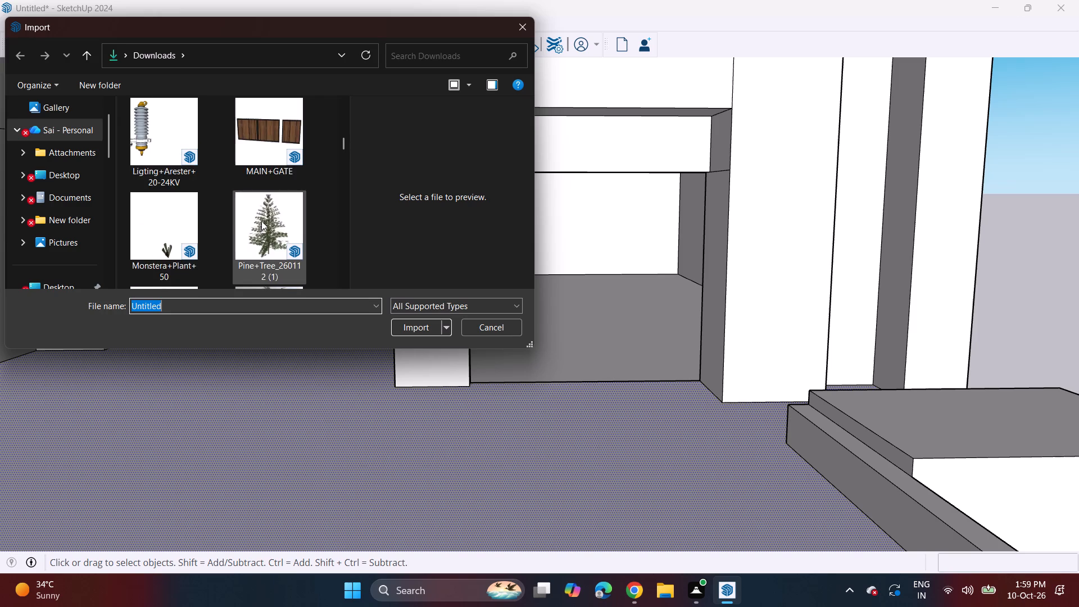
scroll(261, 221, "up", 5)
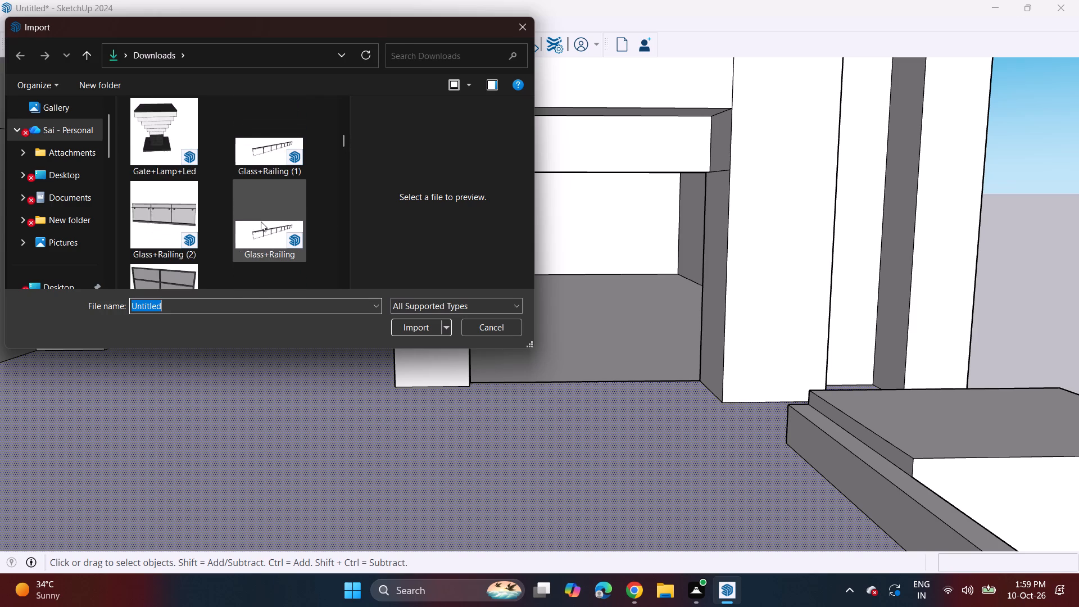
scroll(261, 221, "up", 4)
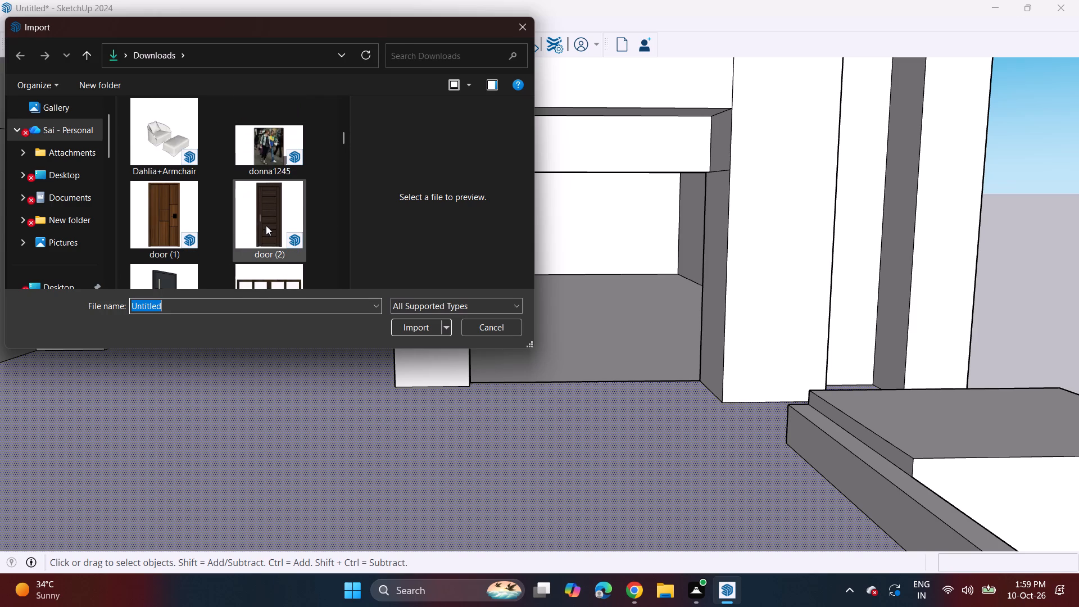
scroll(266, 225, "down", 2)
left_click(281, 126)
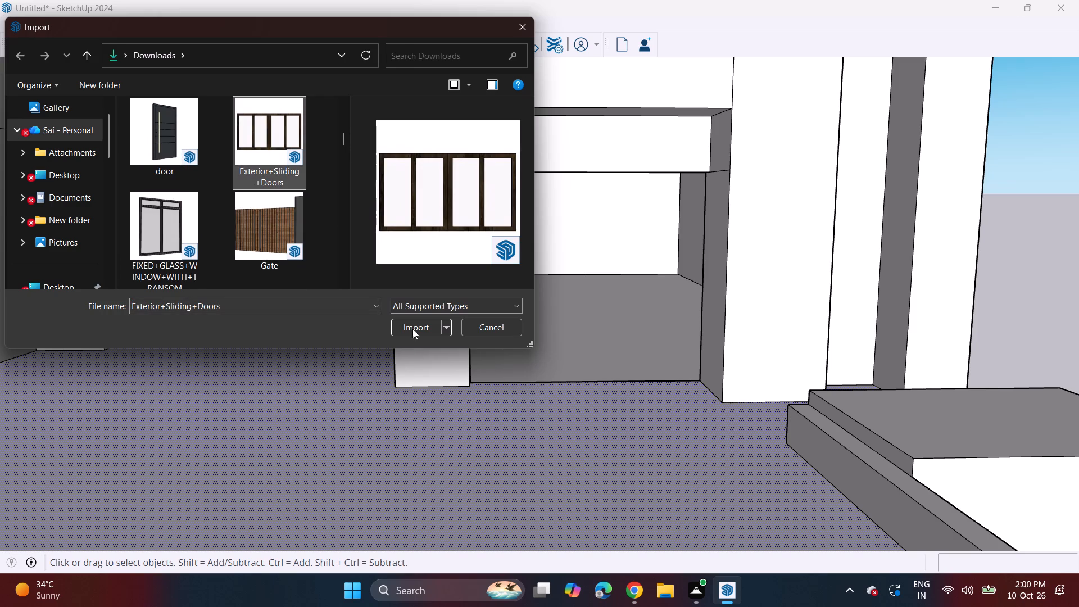
left_click(412, 327)
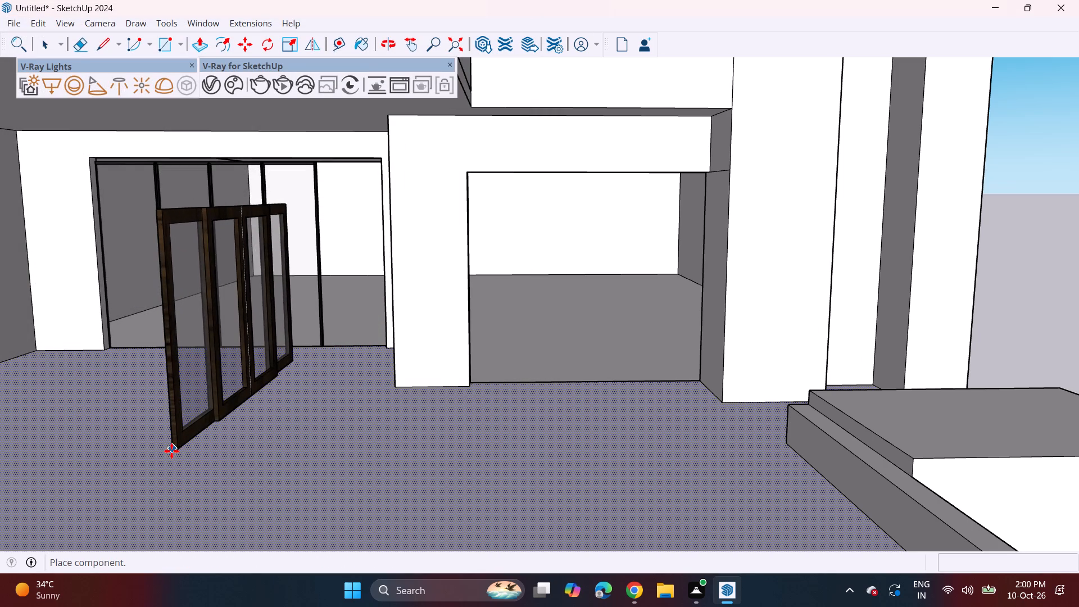
left_click(171, 452)
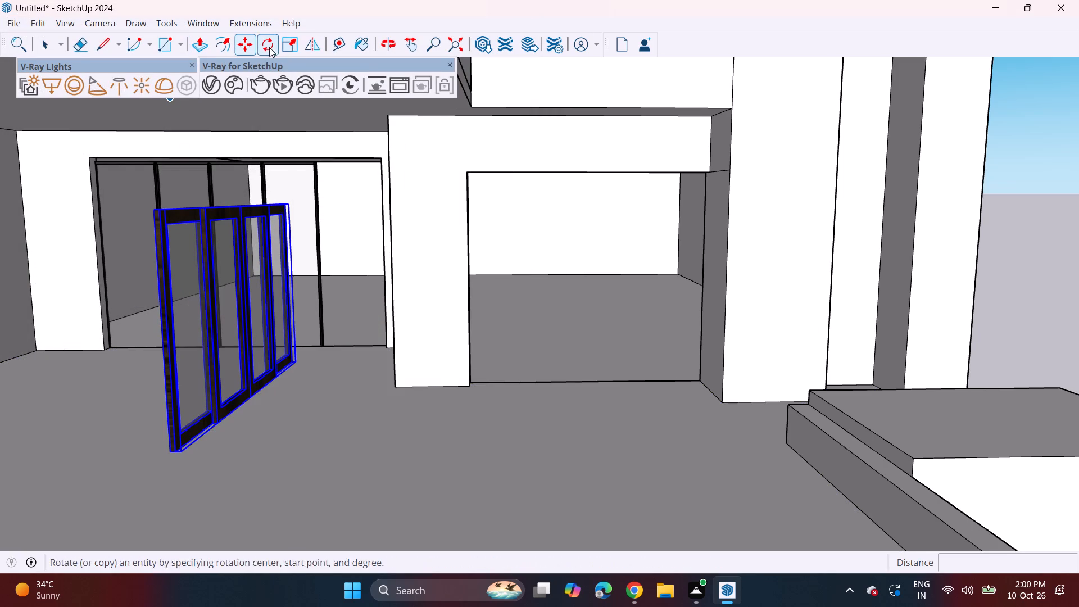
Rotate the imported wooden sliding door 90° on the floor plane so it runs parallel to the front wall.
left_click(269, 47)
left_click(287, 436)
left_click(315, 439)
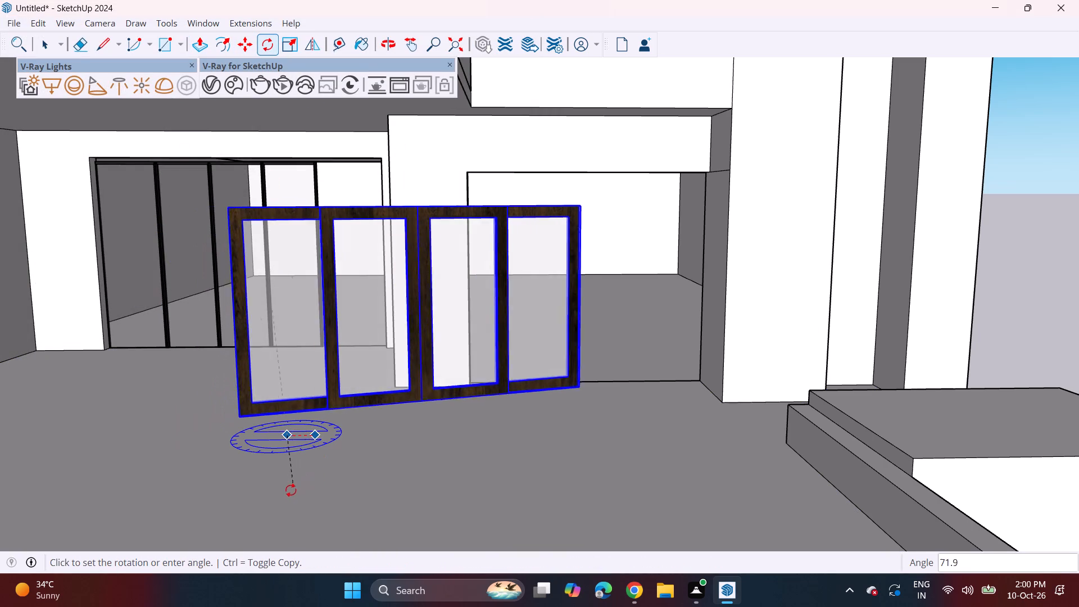
left_click(225, 508)
Move the black four-panel steel sliding door out of the wide second-floor opening onto the balcony in front.
middle_click_drag(229, 442, 377, 441)
scroll(436, 438, "down", 2)
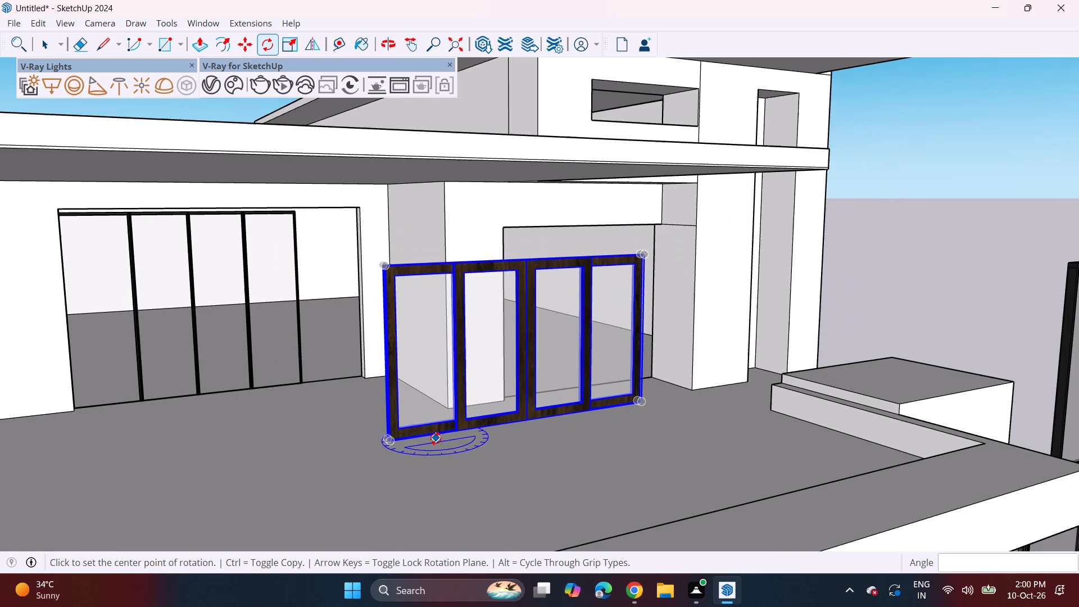
scroll(436, 438, "down", 1)
middle_click_drag(402, 447, 464, 450, "shift")
key("space")
left_click(235, 352)
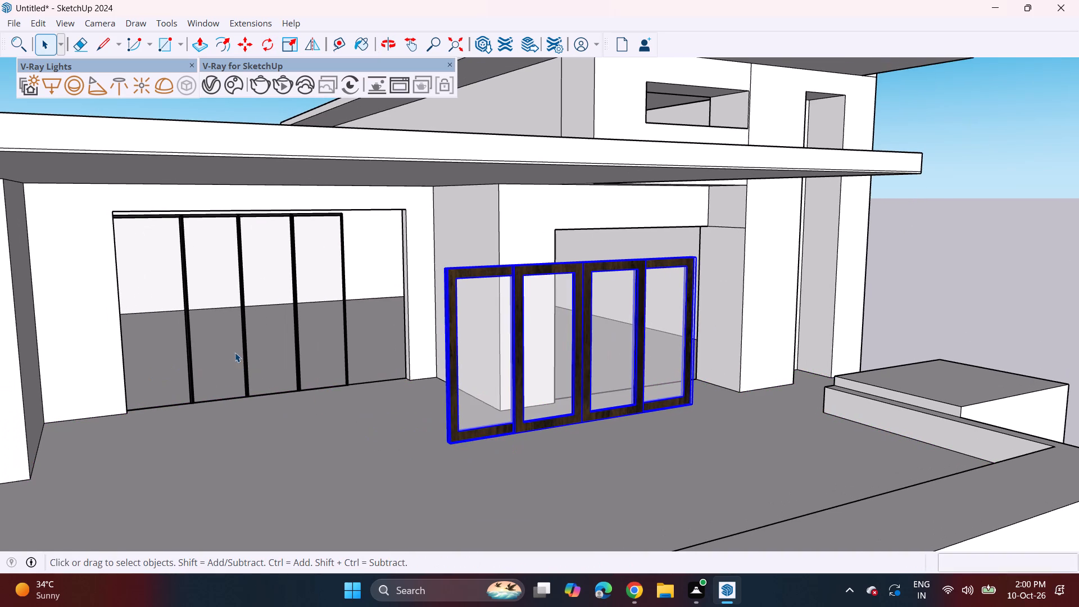
key("m")
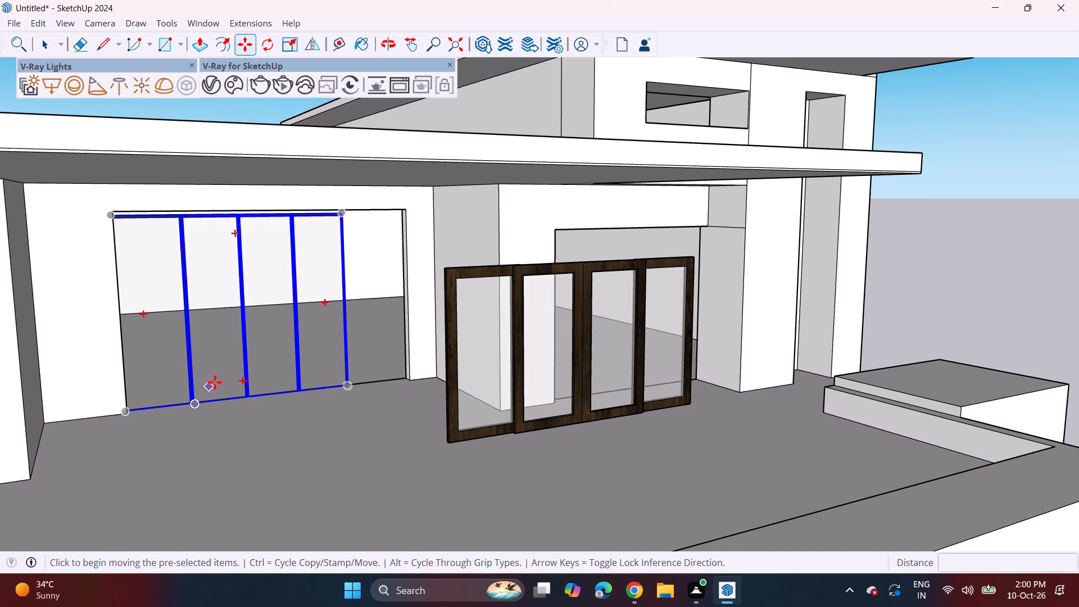
left_click(216, 380)
left_click(564, 487)
Move the wooden sliding door by its outer top corner to the matching top corner of the wide second-floor opening.
middle_click_drag(347, 464, 393, 463)
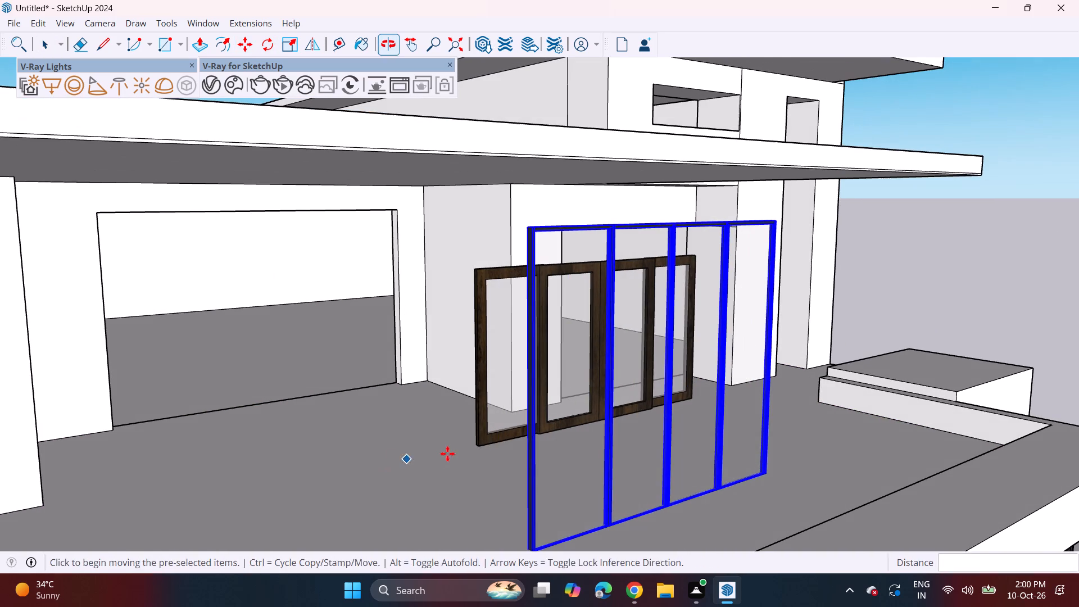
key("space")
left_click(497, 435)
key("m")
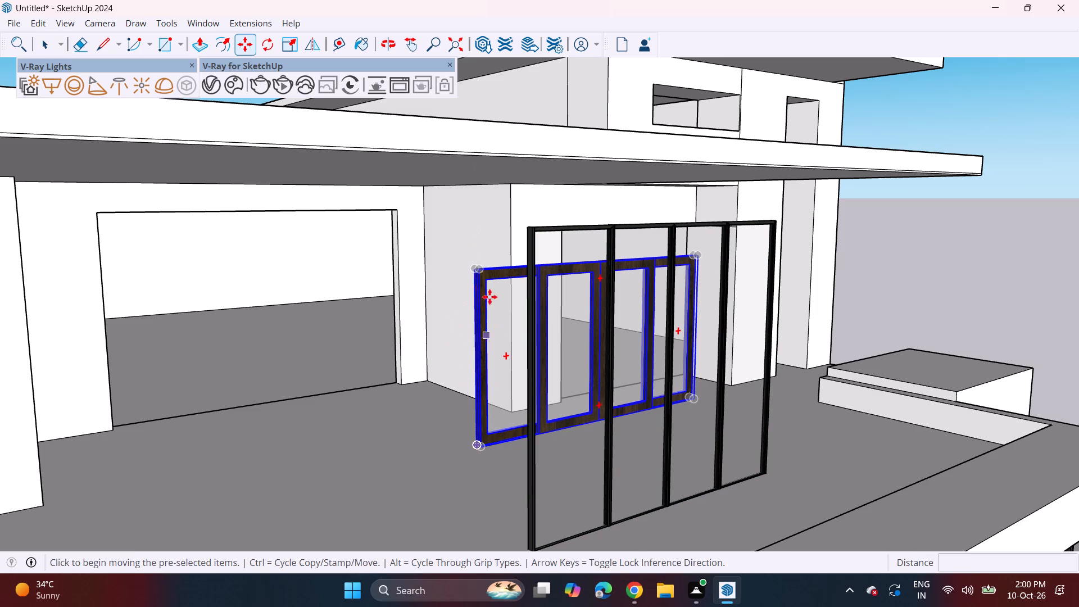
left_click(481, 270)
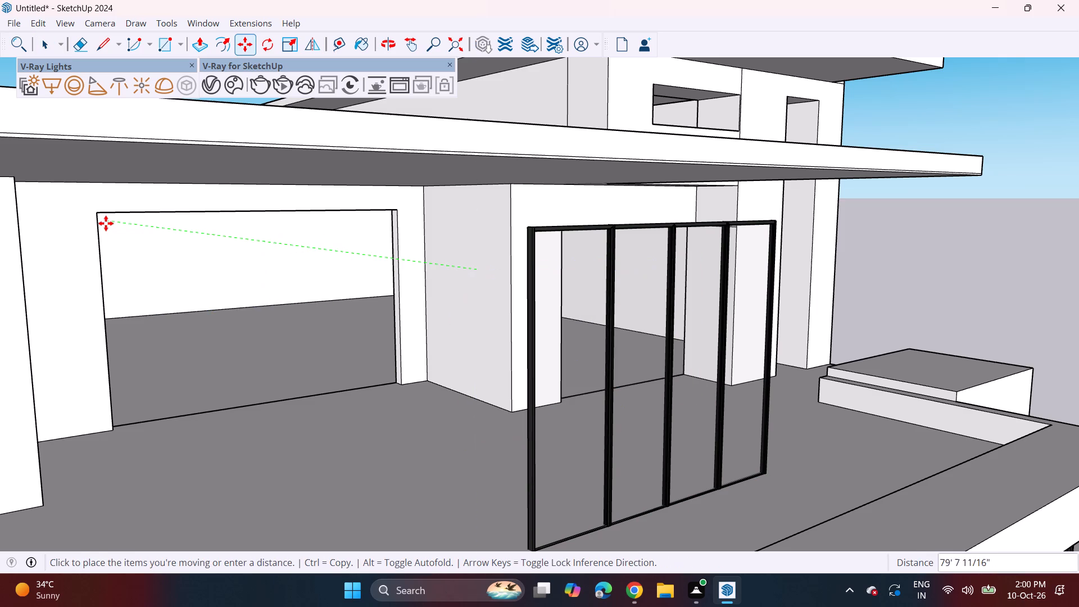
left_click(100, 215)
Scale the wooden sliding door uniformly by about 1.1 from its bottom corner so it spans the opening's width.
middle_click_drag(283, 306, 241, 294)
scroll(209, 281, "down", 4)
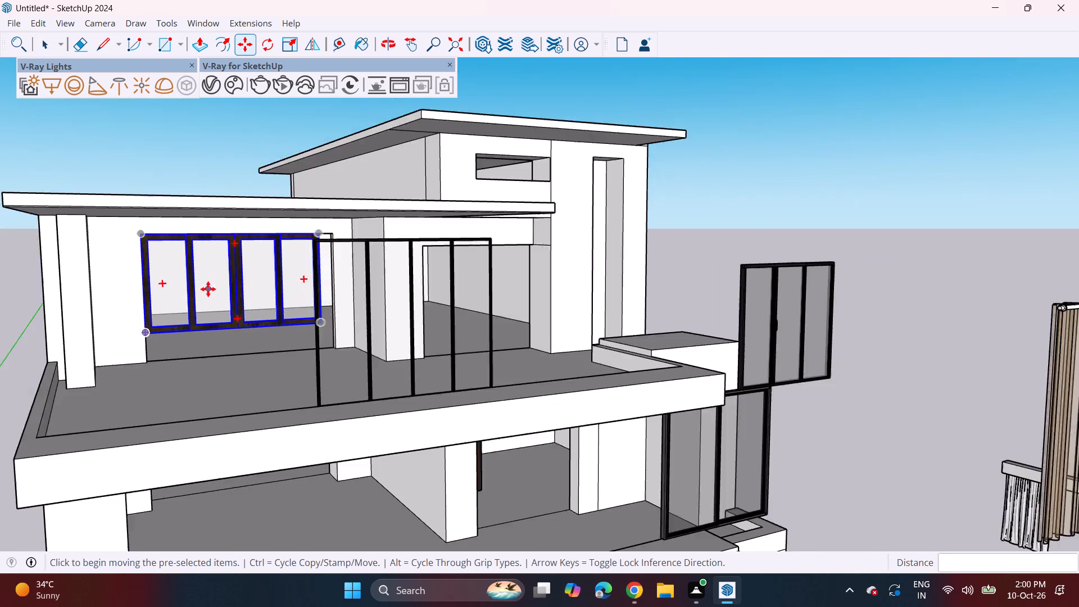
scroll(208, 289, "down", 7)
middle_click_drag(226, 314, 167, 291)
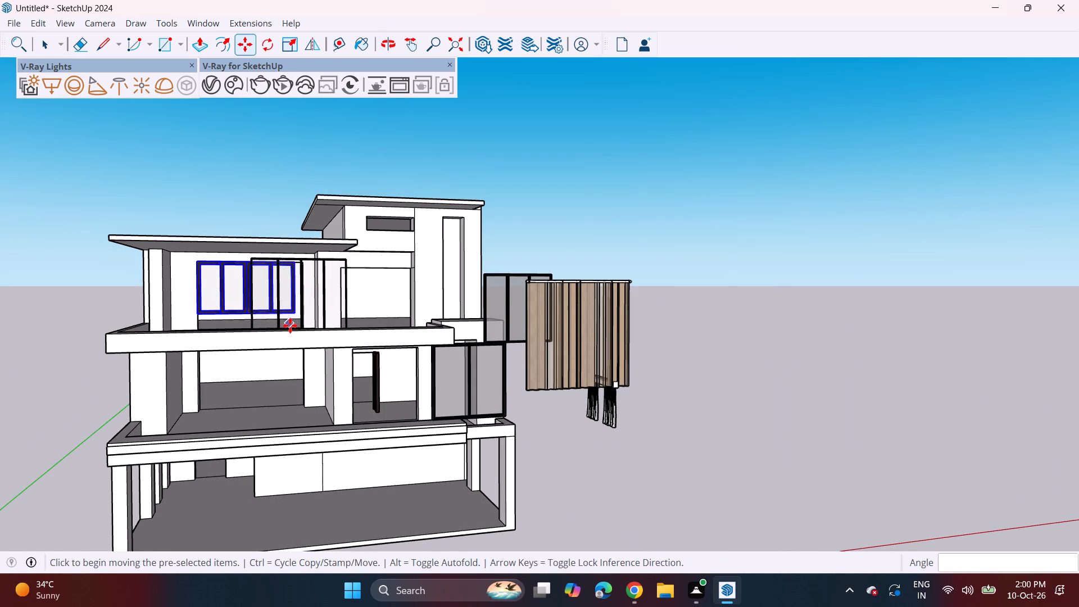
scroll(216, 264, "up", 2)
middle_click_drag(225, 296, 375, 303)
scroll(269, 314, "up", 4)
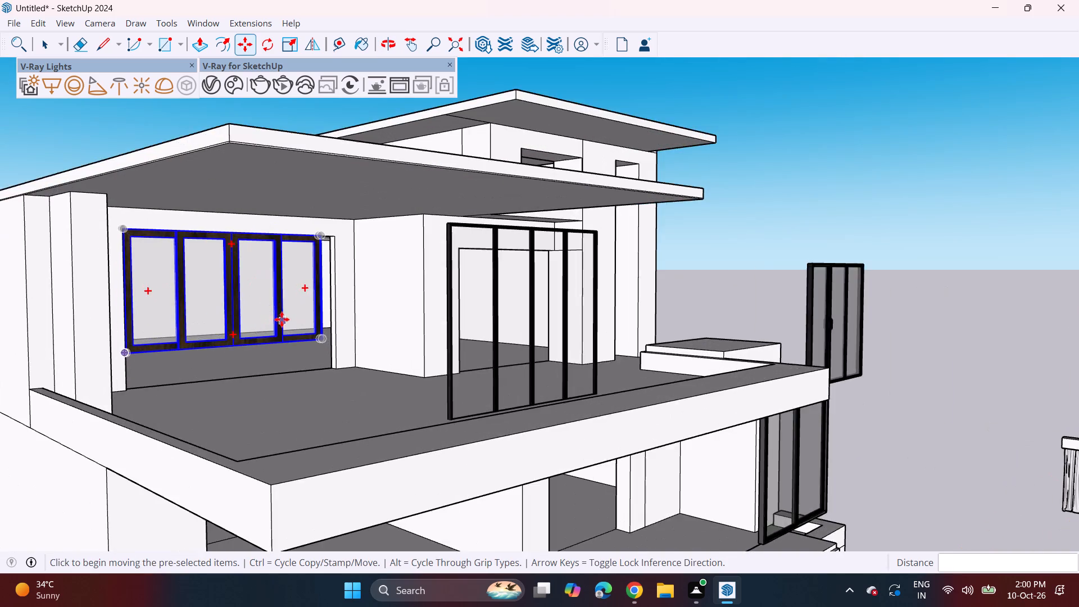
scroll(282, 319, "up", 2)
left_click(282, 47)
middle_click_drag(417, 306, 412, 312)
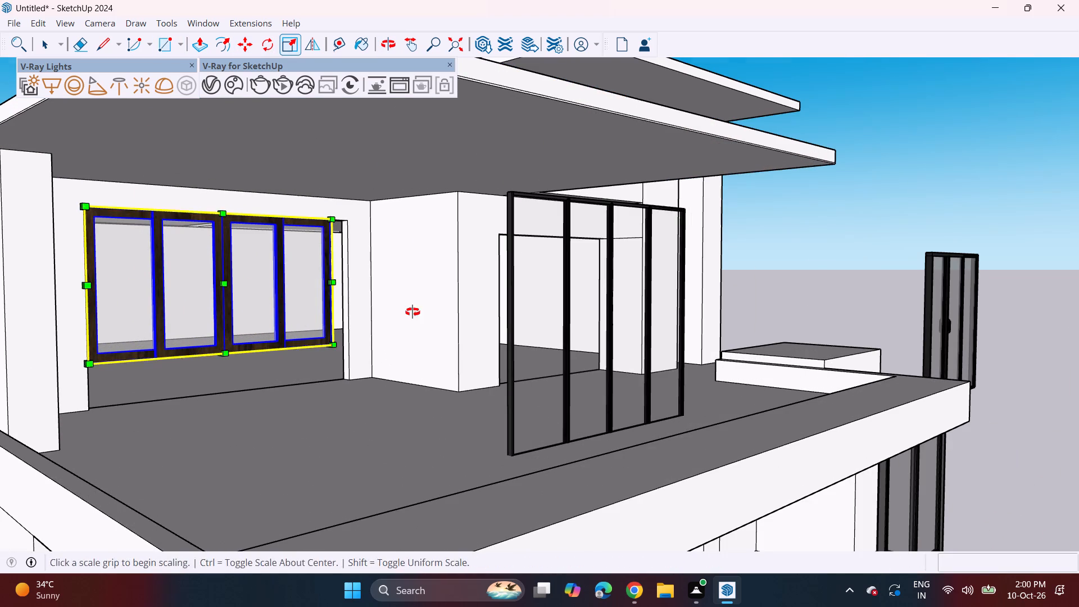
middle_click_drag(412, 312, 332, 337)
scroll(336, 359, "up", 7)
middle_click_drag(334, 352, 289, 335)
scroll(341, 352, "up", 5)
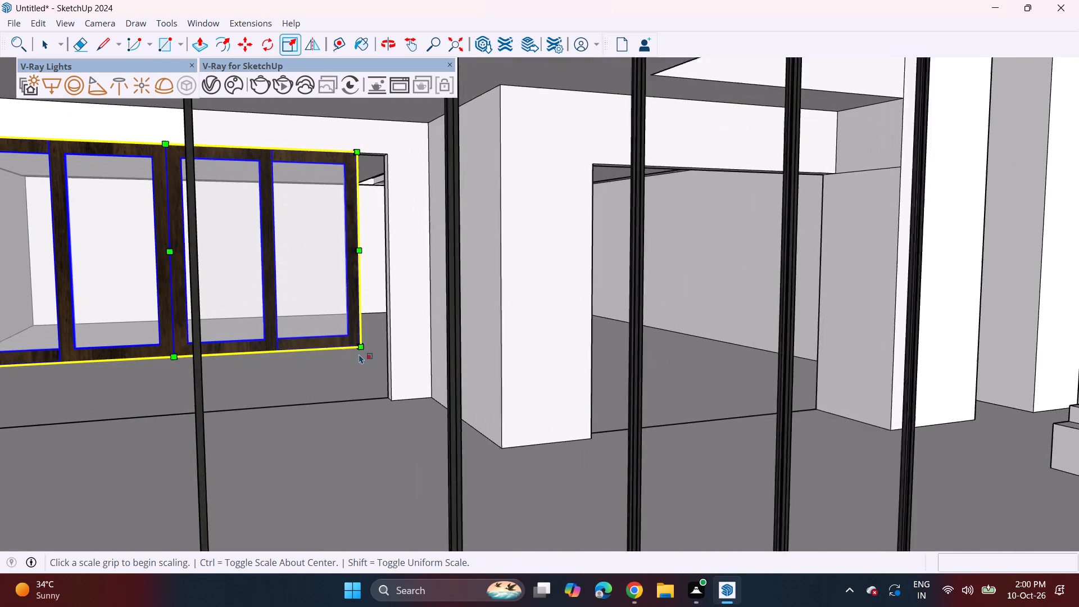
scroll(359, 354, "up", 2)
left_click(368, 348)
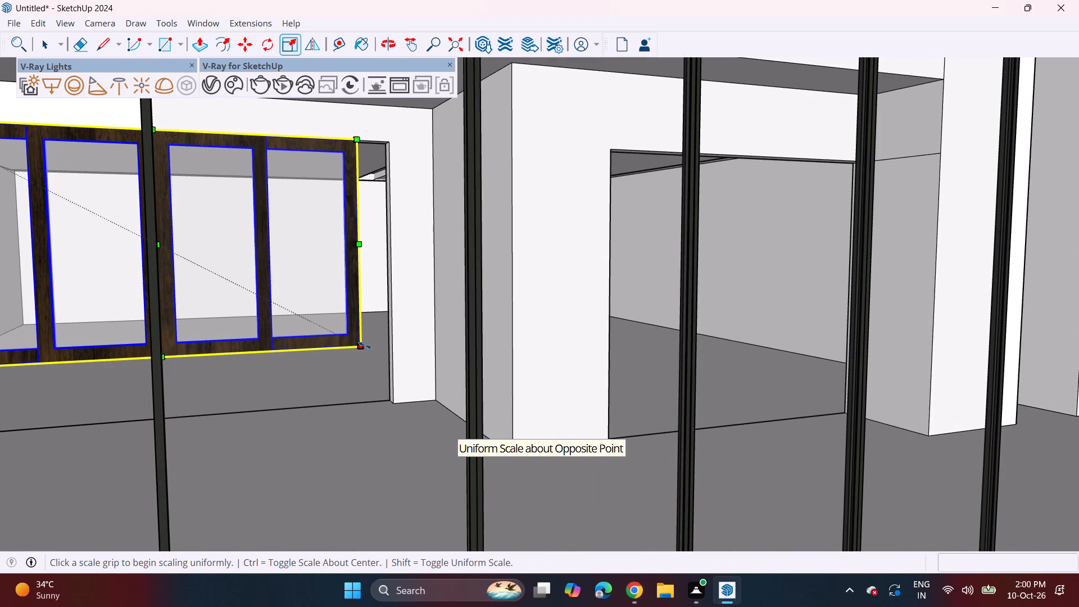
left_click(365, 345)
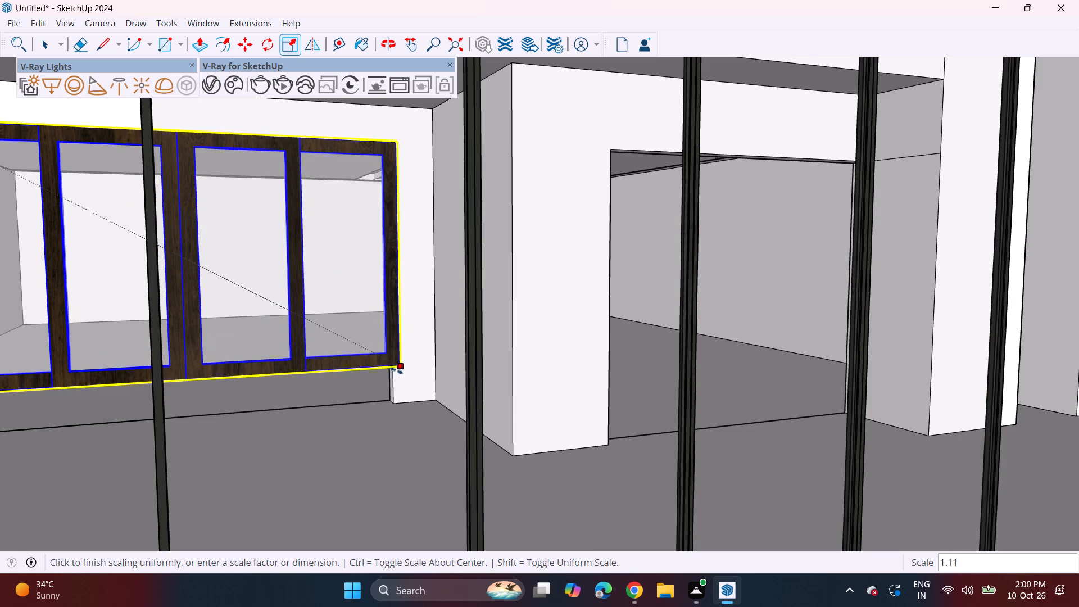
left_click(383, 391)
Reposition the wooden sliding door so its front top corner sits exactly on the top corner of the wide second-floor opening.
middle_click_drag(175, 315, 192, 324)
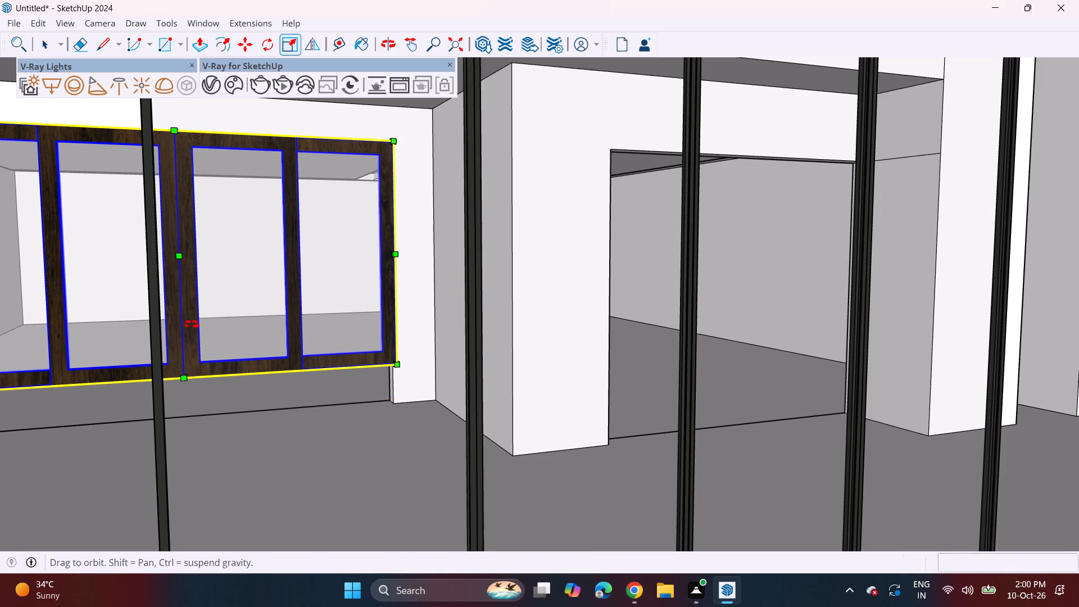
middle_click_drag(192, 324, 324, 352)
middle_click_drag(223, 338, 790, 418, "shift")
middle_click_drag(179, 327, 471, 400)
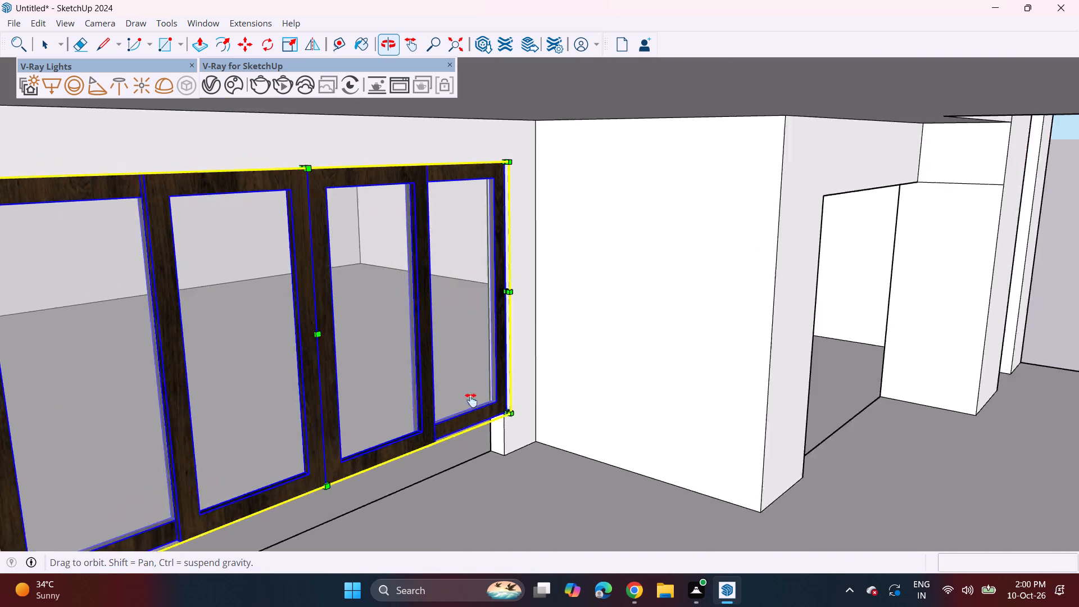
middle_click_drag(471, 400, 557, 390)
middle_click_drag(581, 374, 547, 359)
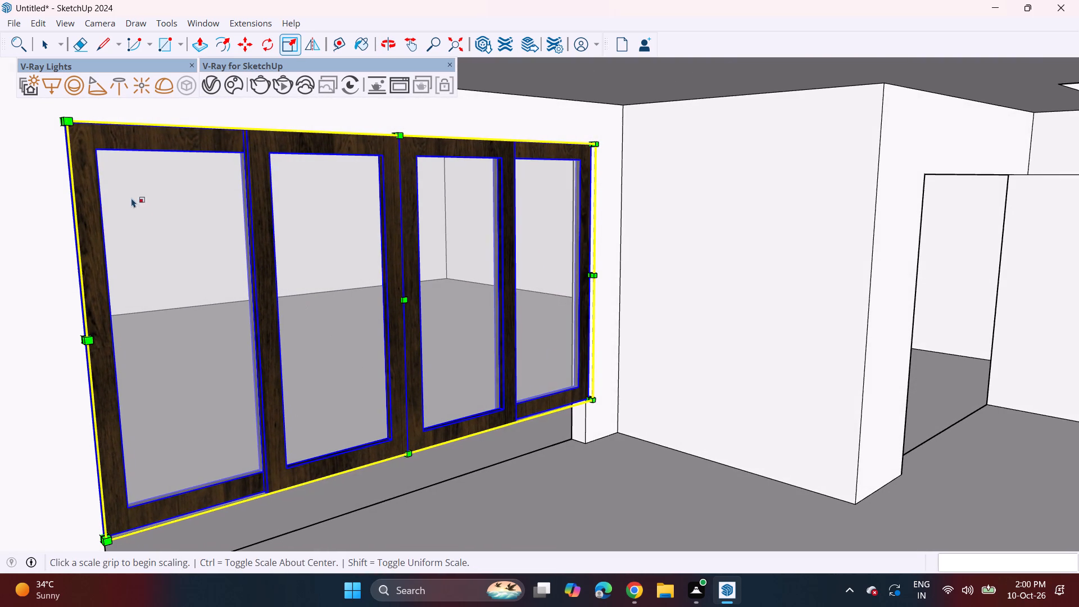
scroll(29, 160, "up", 6)
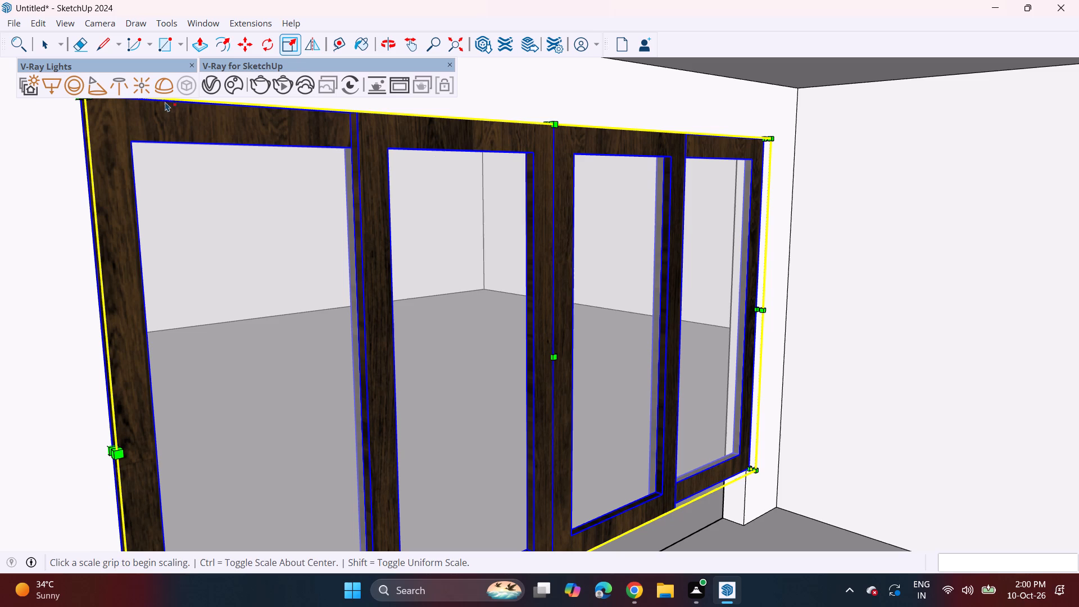
left_click(246, 47)
middle_click_drag(122, 162, 181, 250)
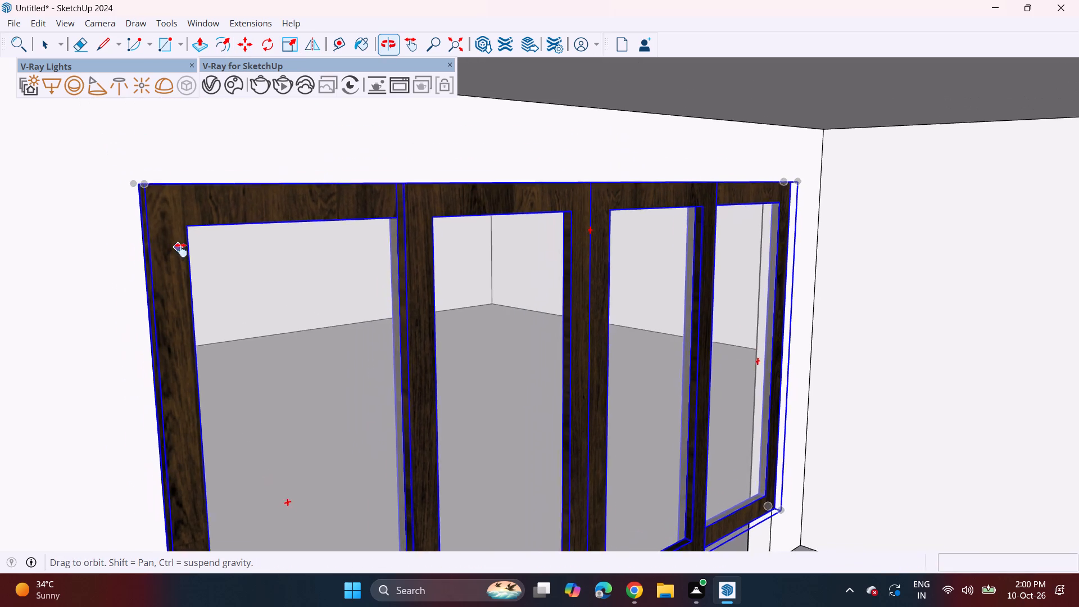
middle_click_drag(181, 250, 215, 303)
left_click(197, 246)
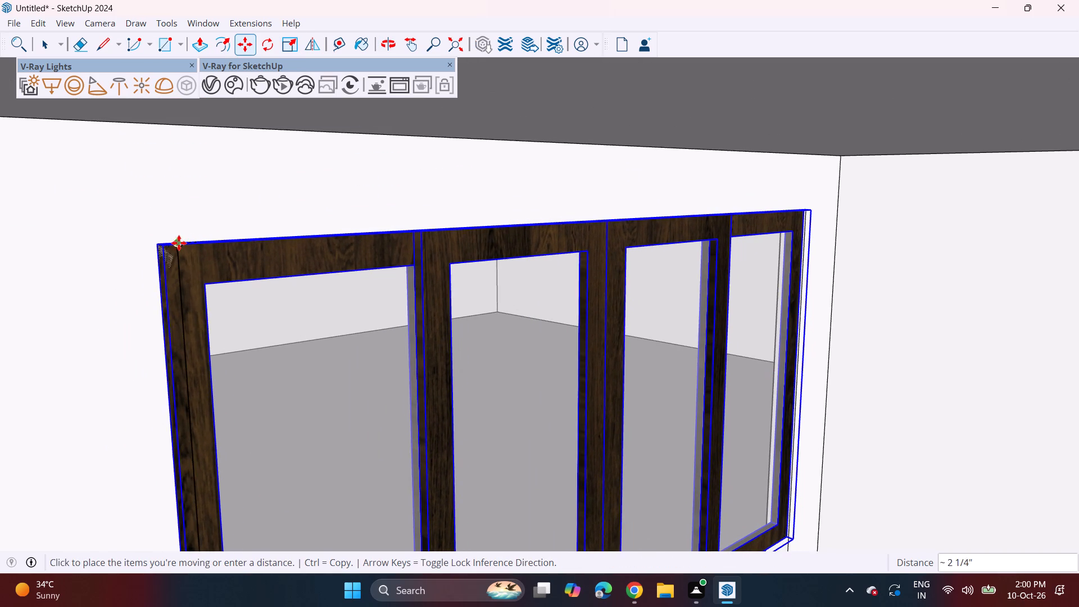
left_click(256, 253)
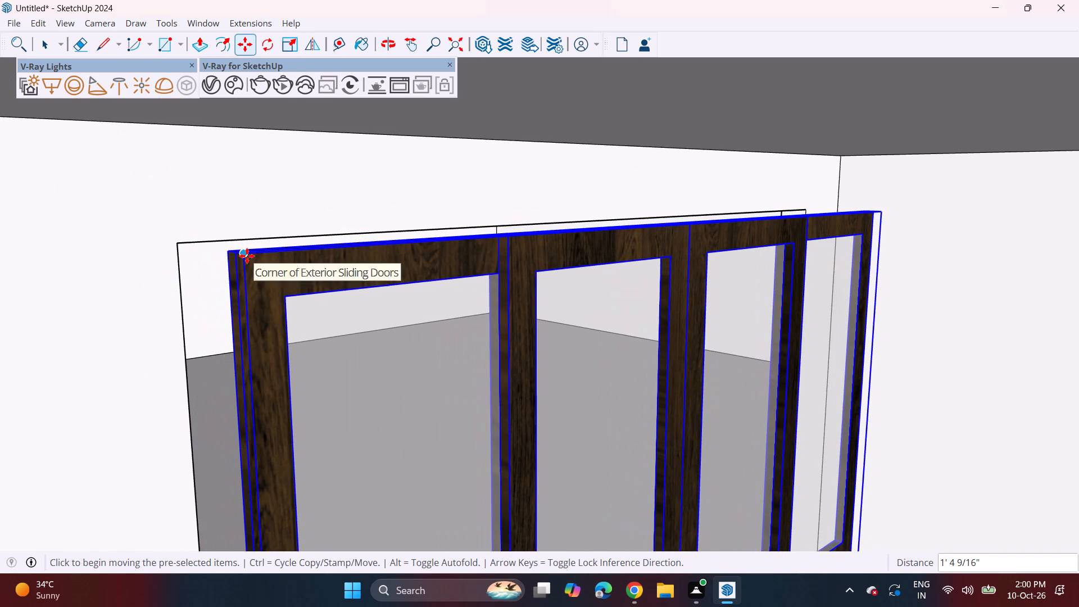
left_click(247, 256)
left_click(179, 247)
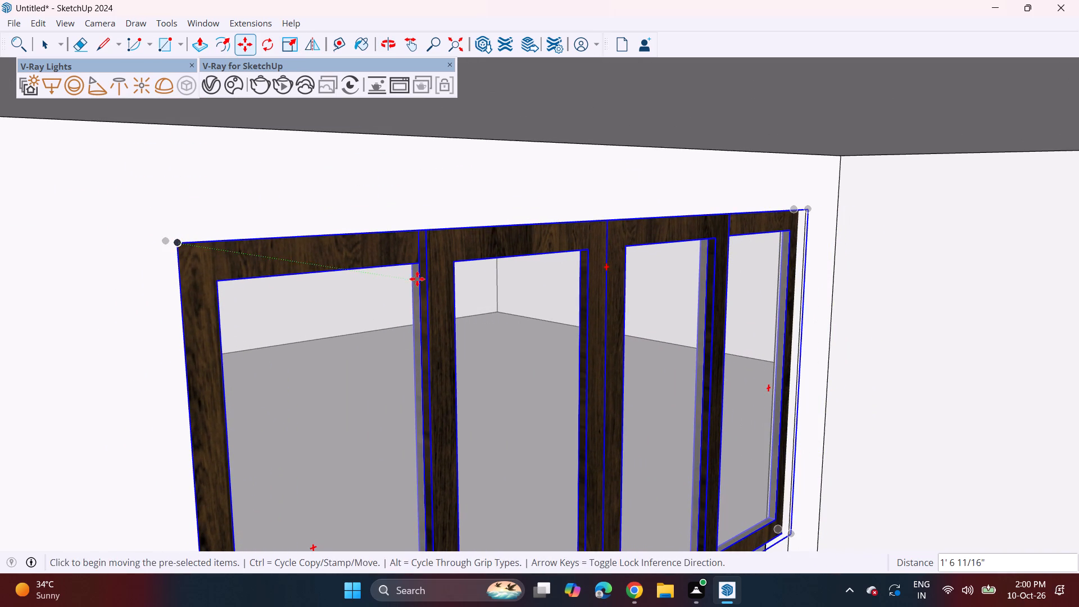
Stretch the wooden sliding door downward by a blue-axis scale of about 1.18 so it reaches the balcony floor, and deselect it.
middle_click_drag(417, 279, 179, 231)
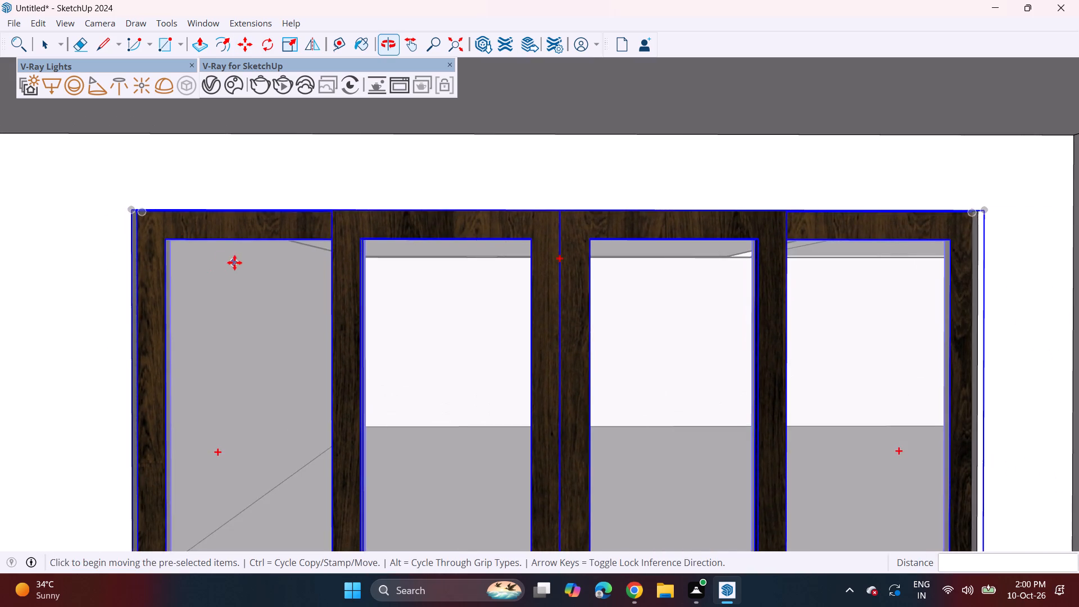
scroll(235, 265, "down", 6)
middle_click_drag(353, 353, 312, 211, "shift")
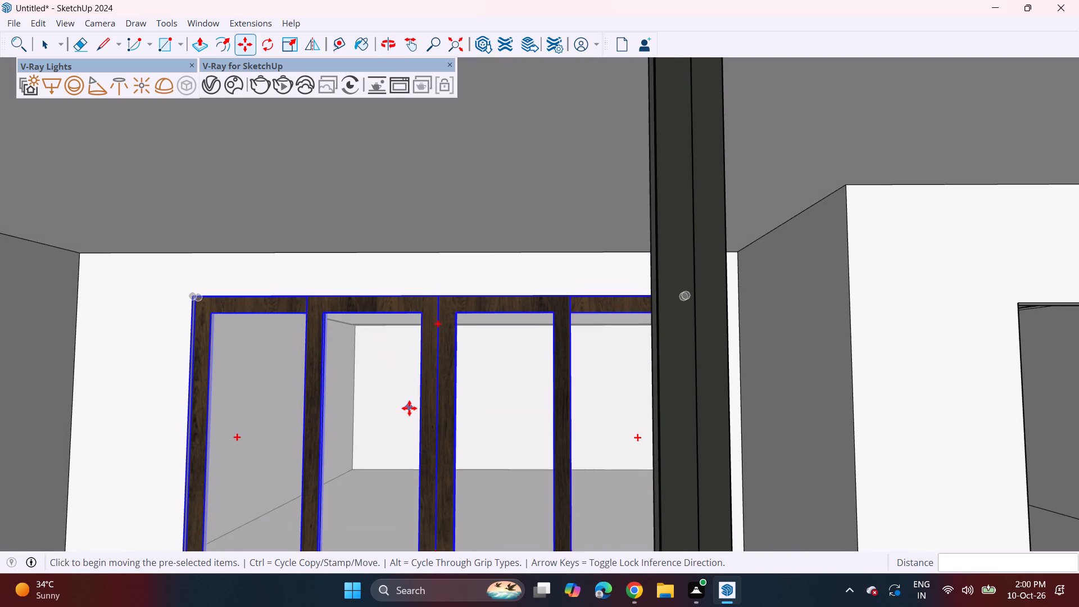
middle_click_drag(409, 408, 346, 284)
middle_click_drag(420, 411, 377, 300, "ctrl")
middle_click_drag(377, 300, 390, 391, "ctrl")
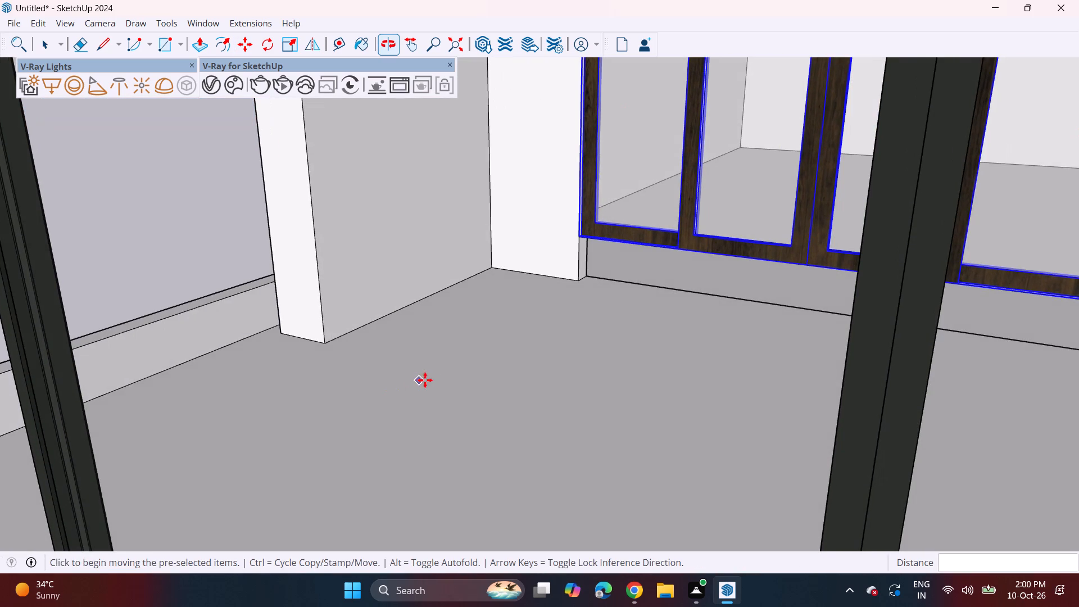
middle_click_drag(519, 363, 619, 304)
scroll(611, 289, "down", 7)
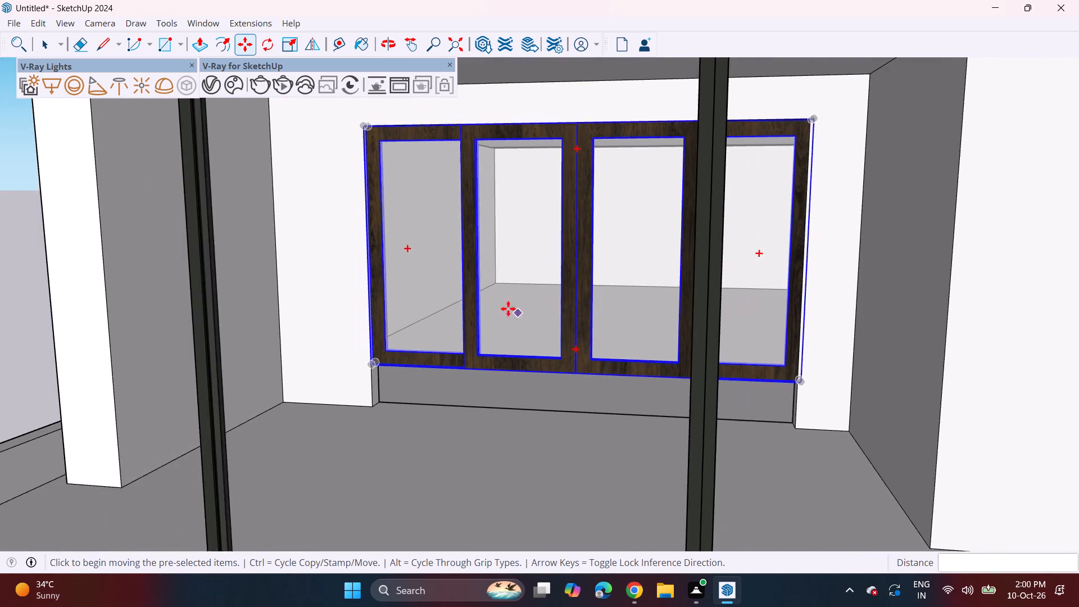
scroll(508, 309, "down", 17)
middle_click_drag(372, 303, 491, 286)
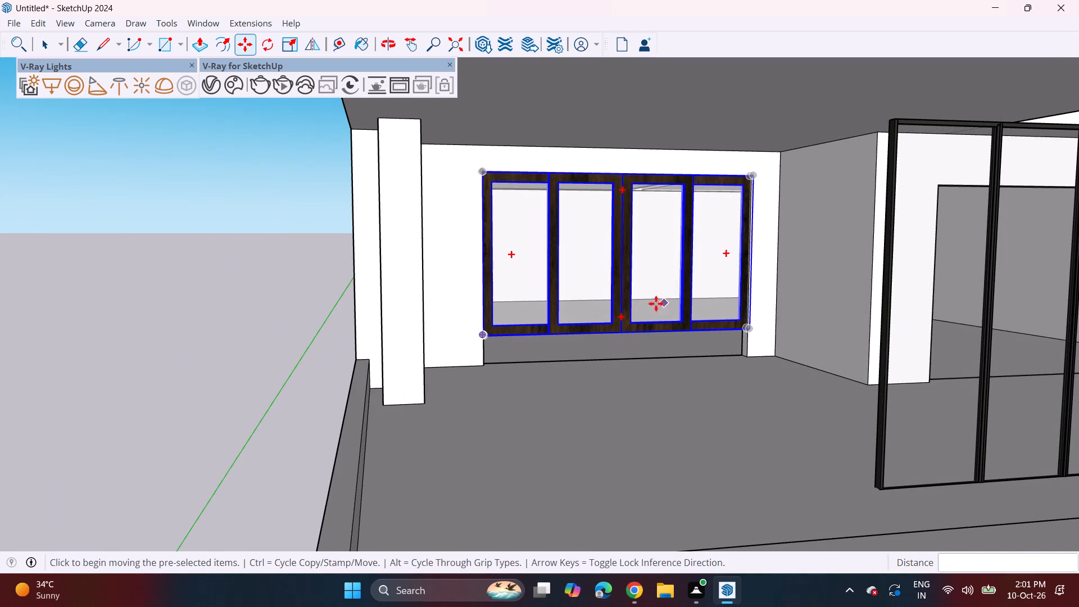
middle_click_drag(563, 301, 552, 306, "shift")
middle_click_drag(548, 309, 453, 298, "shift")
scroll(521, 332, "up", 5)
middle_click_drag(521, 359, 519, 300)
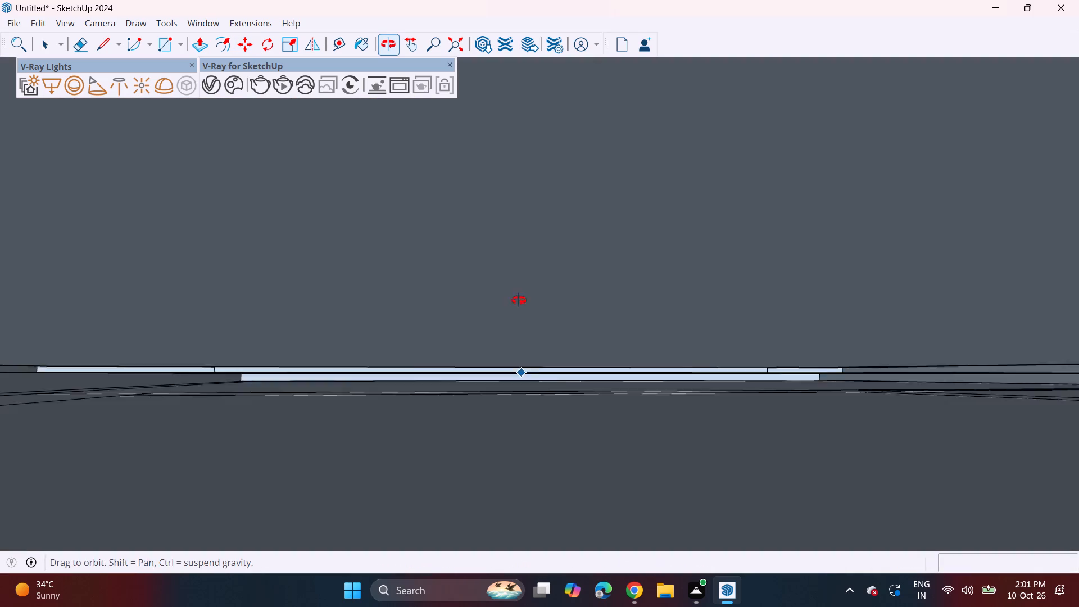
middle_click_drag(519, 300, 519, 296)
middle_click_drag(519, 286, 545, 407, "shift")
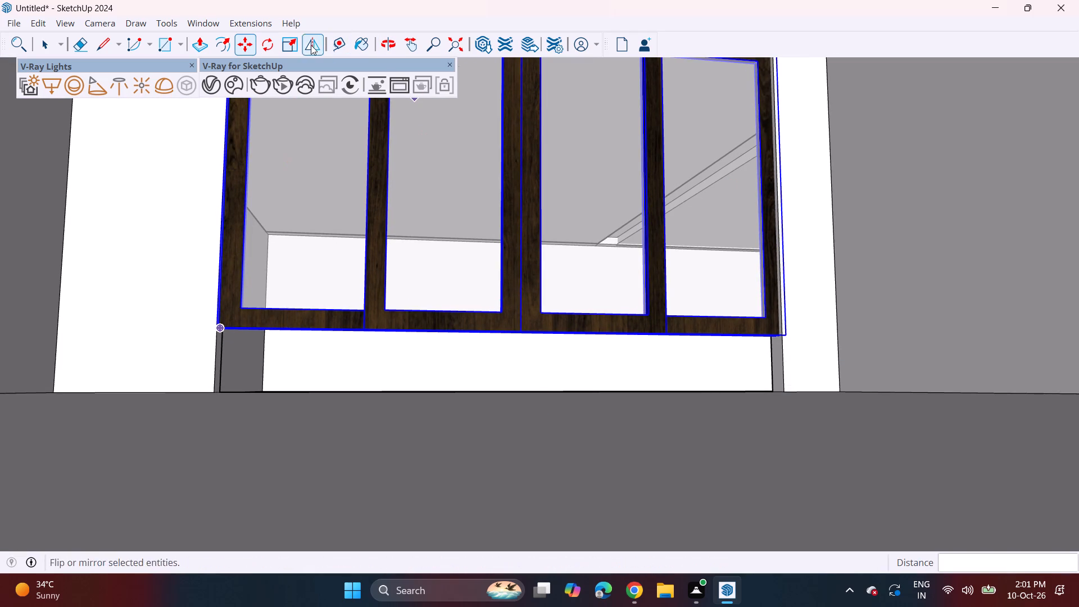
left_click(283, 47)
scroll(496, 328, "up", 3)
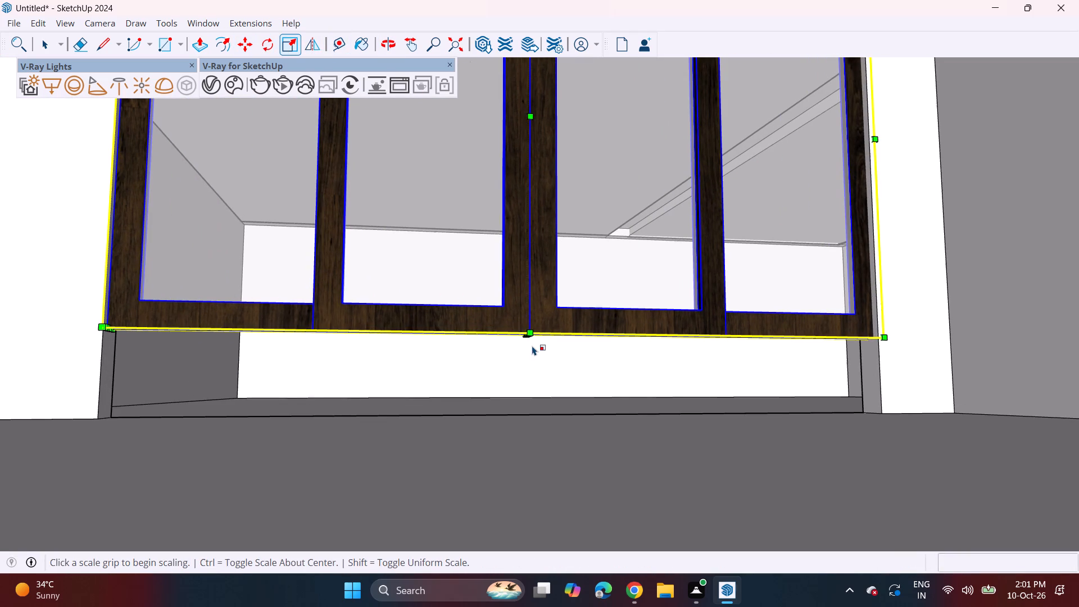
middle_click_drag(523, 334, 634, 345)
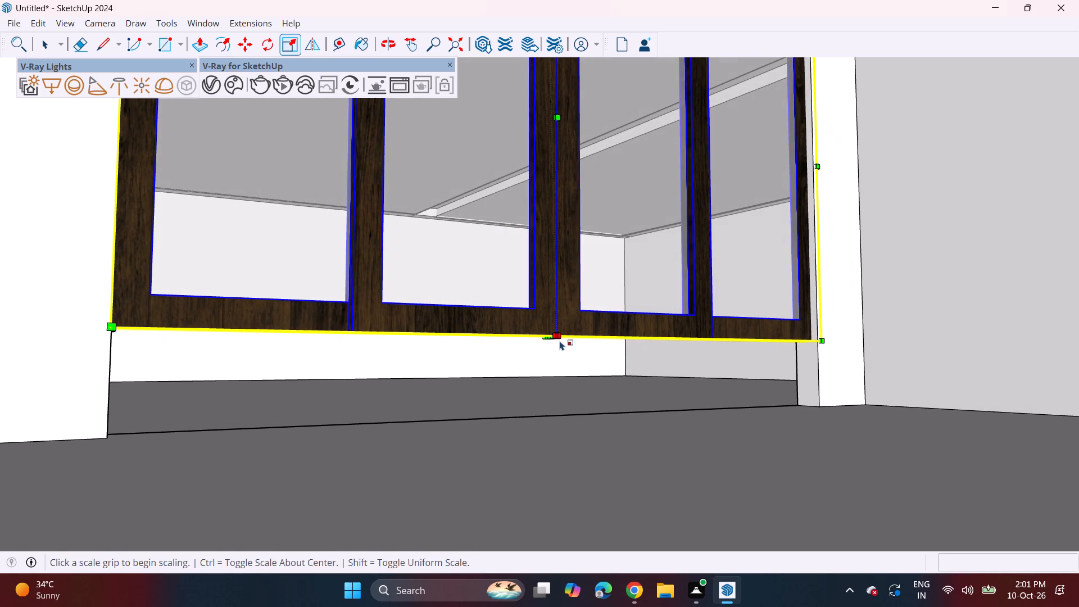
left_click(551, 337)
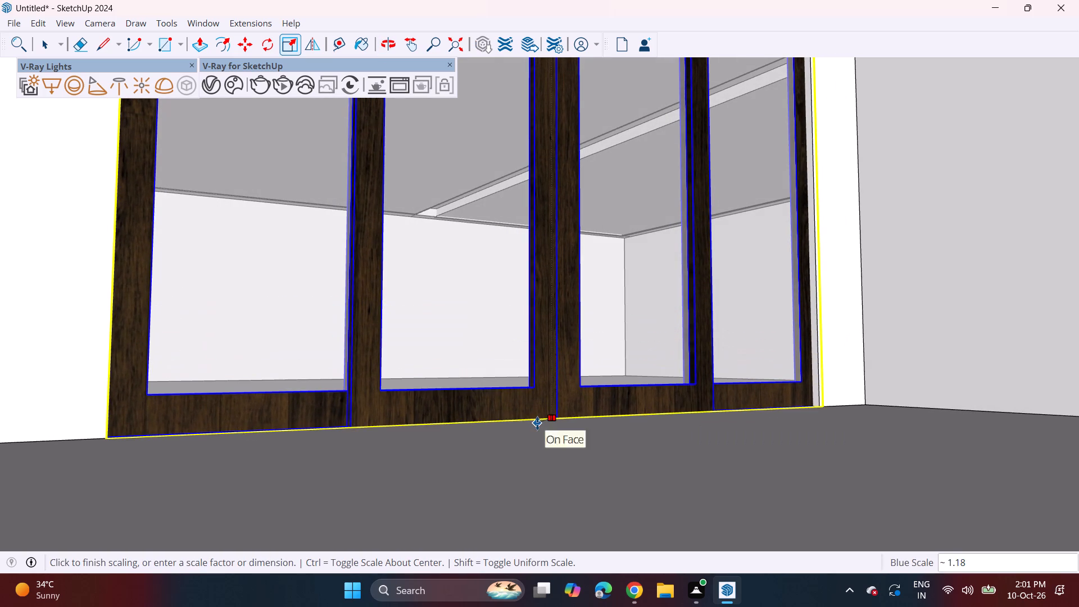
left_click(537, 423)
middle_click_drag(708, 423, 553, 457)
scroll(537, 434, "down", 18)
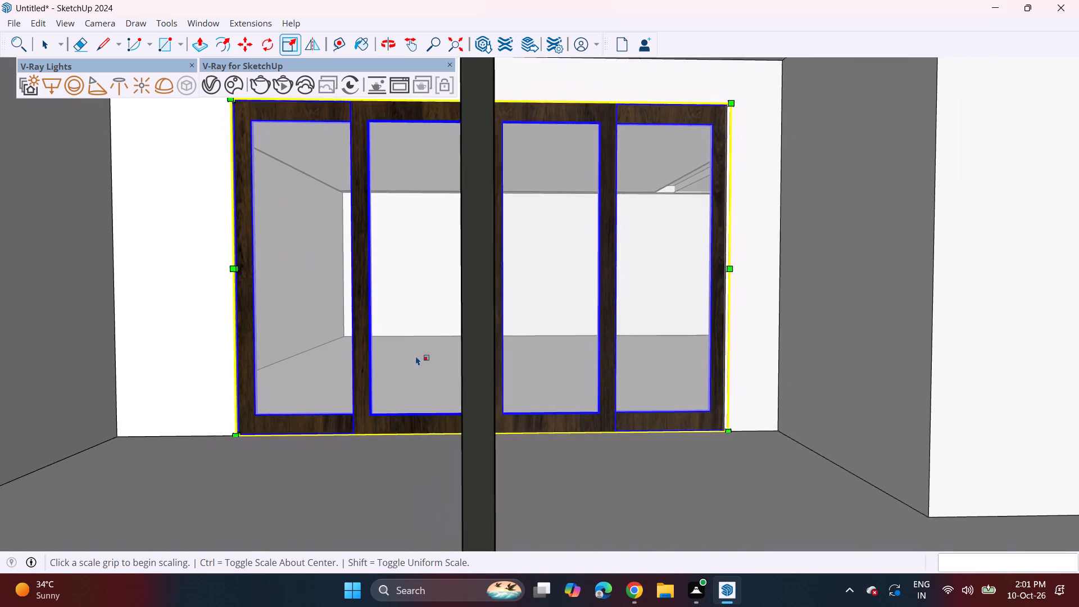
scroll(416, 356, "down", 20)
scroll(416, 356, "down", 4)
key("space")
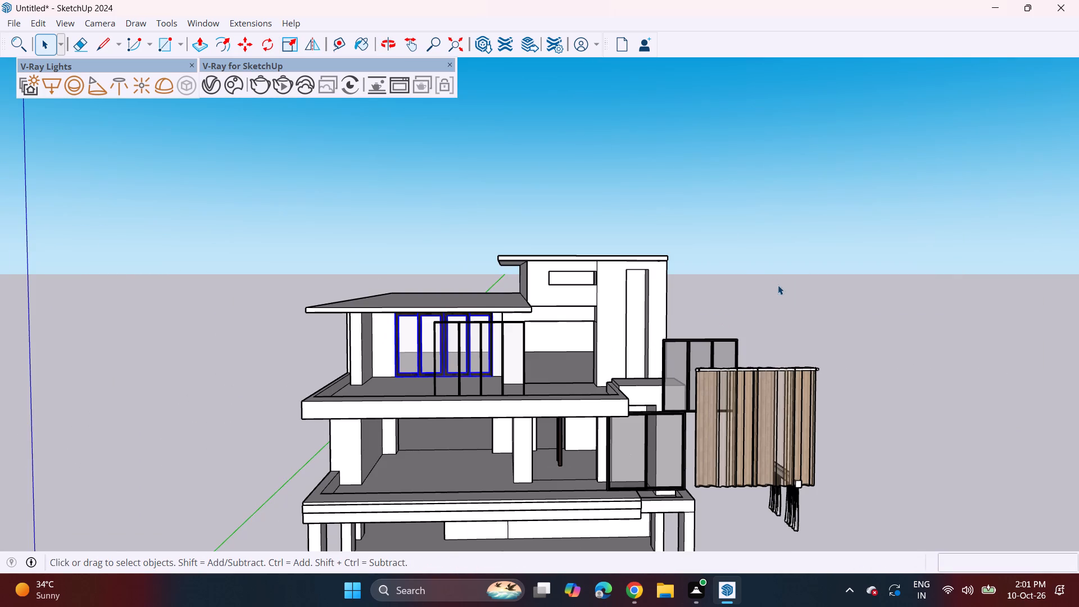
left_click(778, 285)
Move the black four-panel steel sliding door from the second-floor balcony down to the first-floor balcony, in front of the wide opening.
middle_click_drag(492, 400, 487, 366)
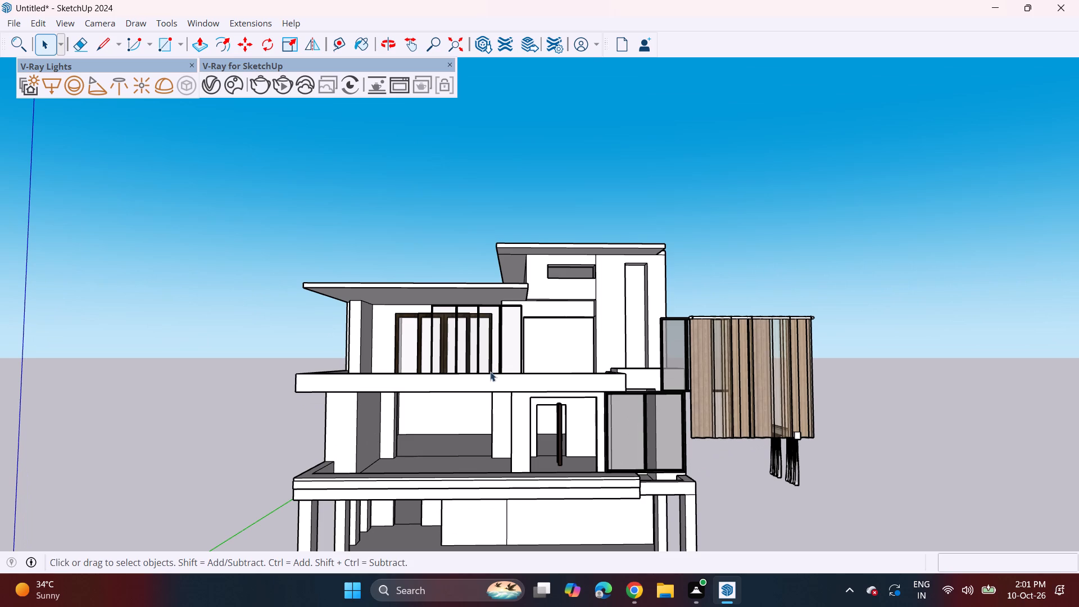
left_click(485, 332)
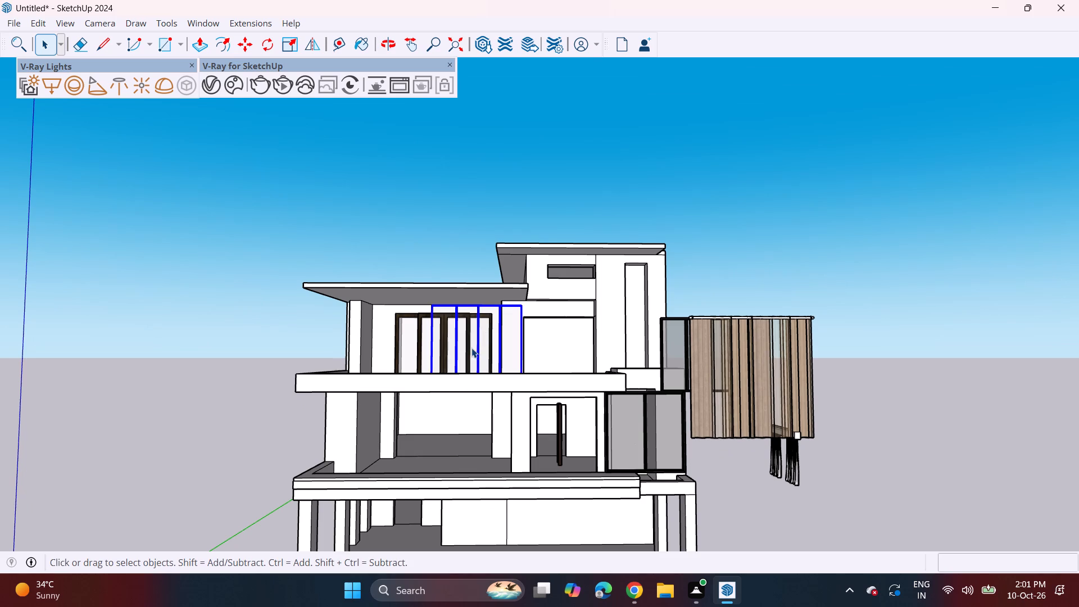
key("m")
left_click(521, 309)
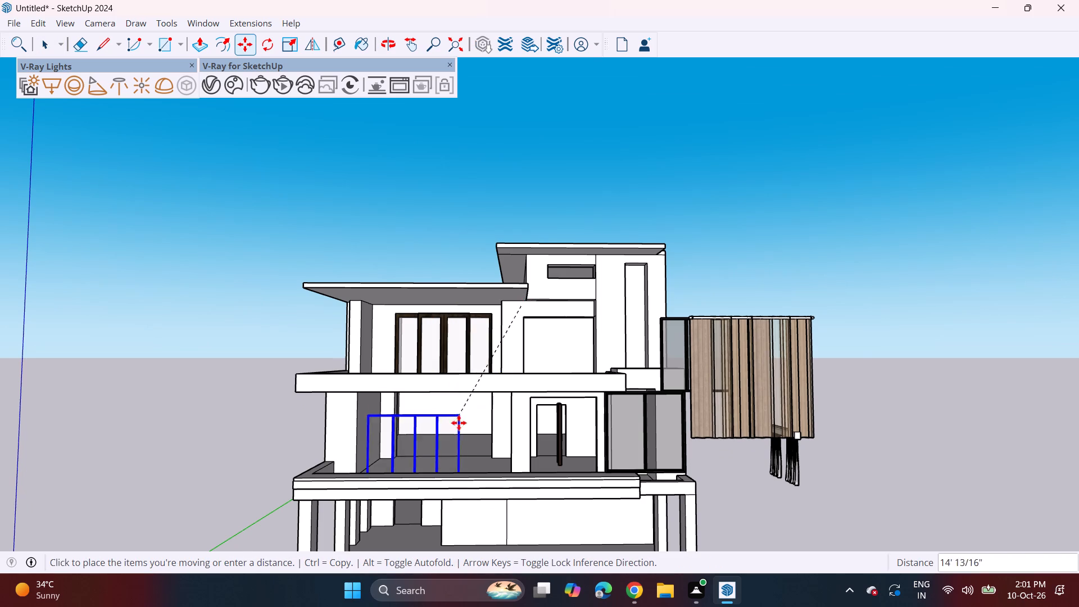
scroll(483, 414, "up", 20)
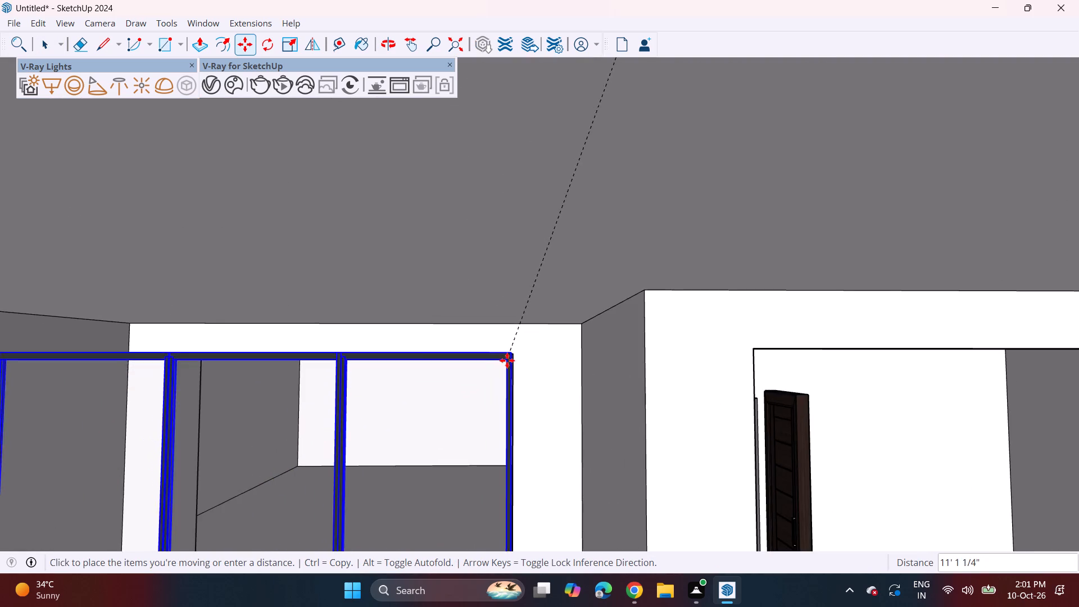
middle_click_drag(506, 361, 430, 393)
middle_click_drag(435, 375, 453, 311)
scroll(538, 451, "up", 8)
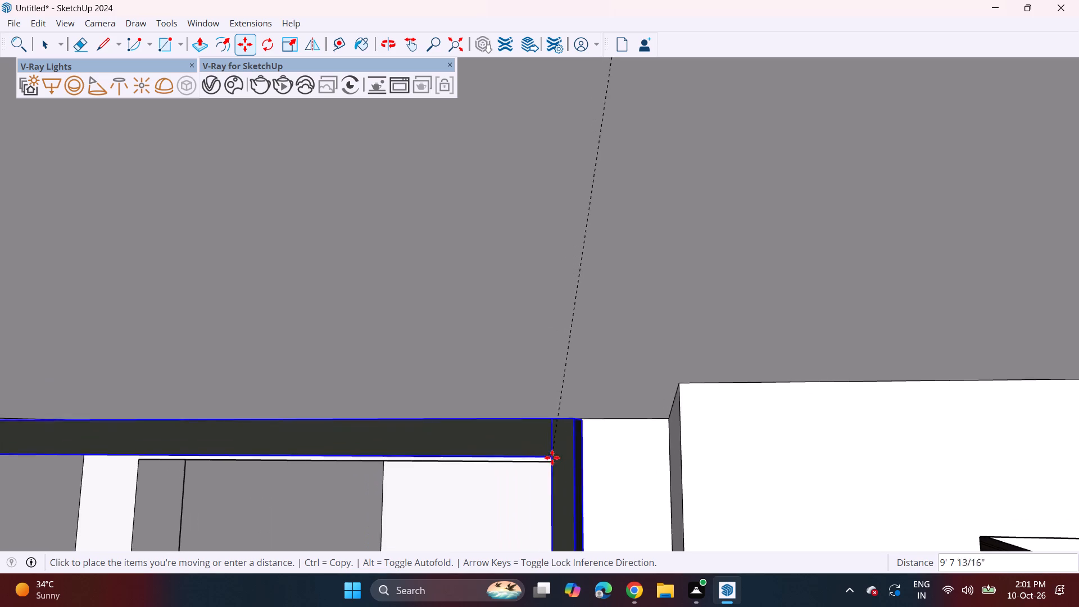
scroll(552, 457, "up", 2)
middle_click_drag(534, 466, 308, 488)
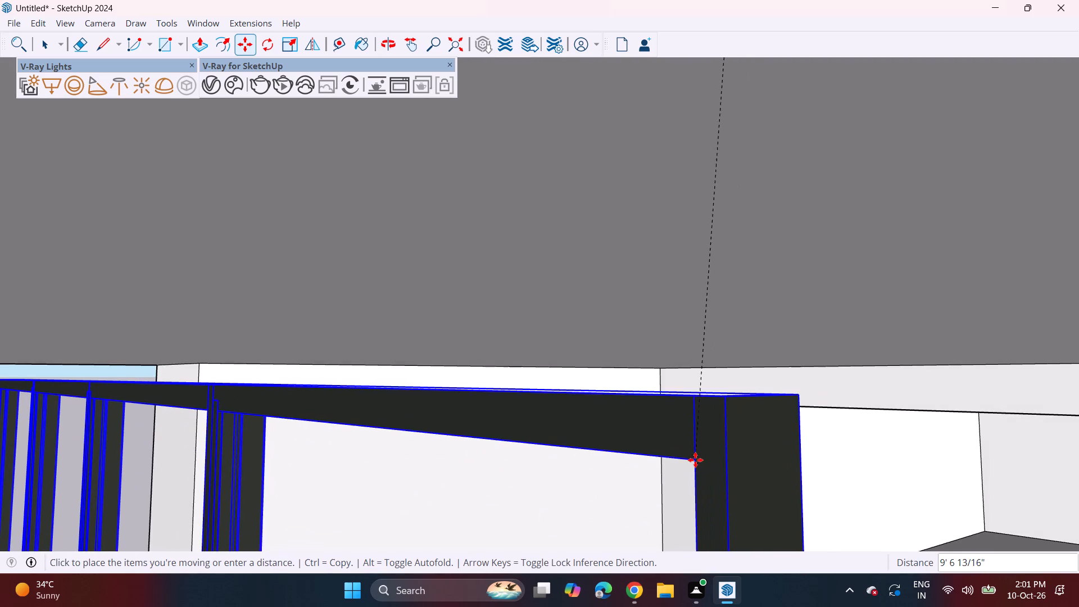
left_click(695, 460)
scroll(710, 454, "down", 6)
middle_click_drag(707, 477, 300, 375, "shift")
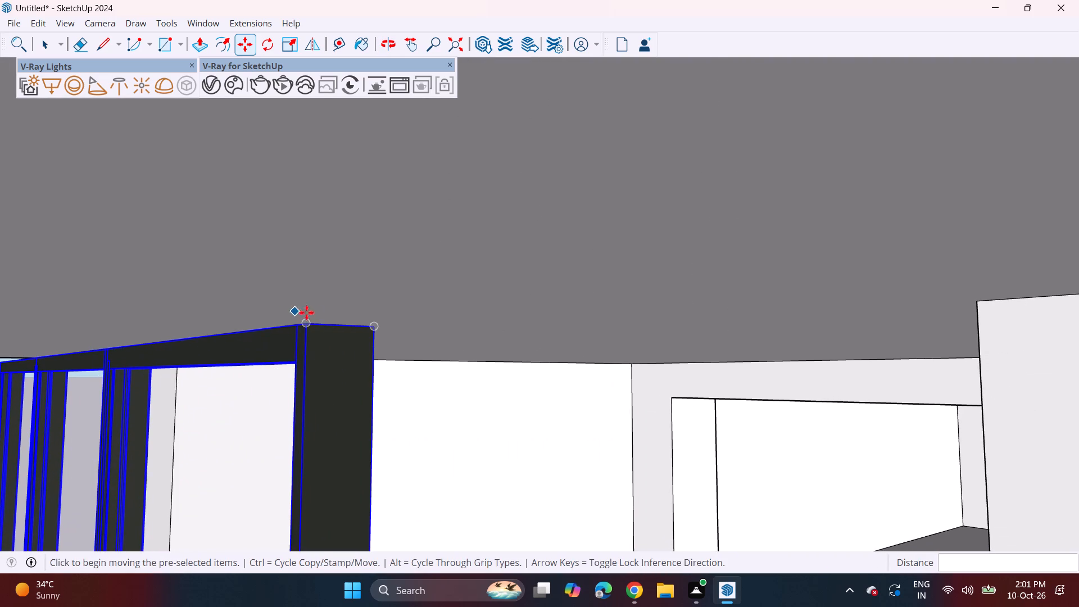
left_click_drag(311, 325, 316, 328)
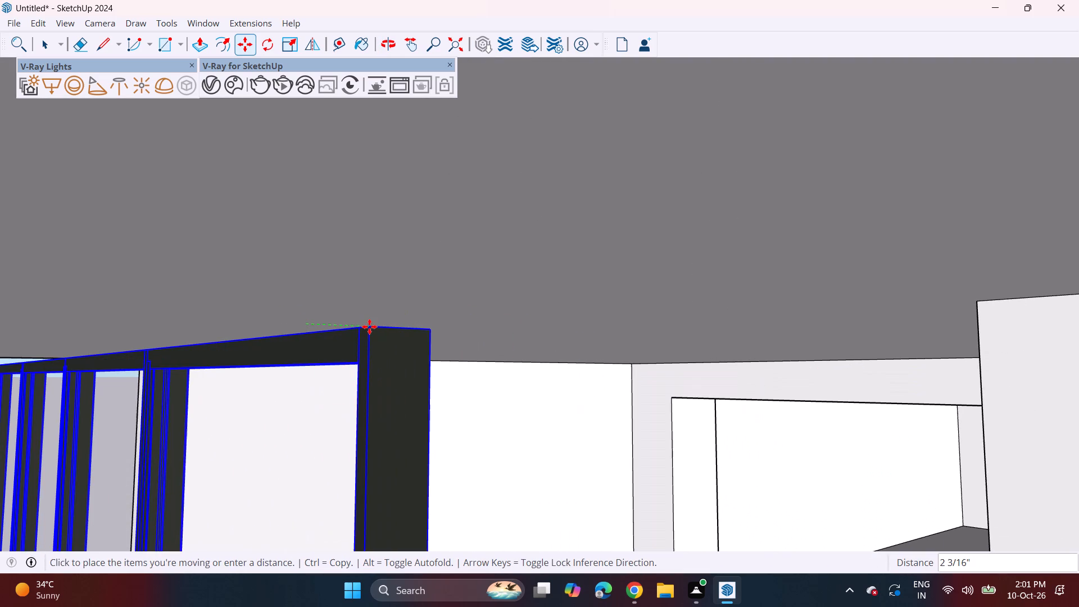
left_click(369, 327)
Move the black steel sliding door by its outer top corner to the matching top corner of the wide first-floor opening.
middle_click_drag(231, 426, 560, 415)
scroll(225, 427, "down", 4)
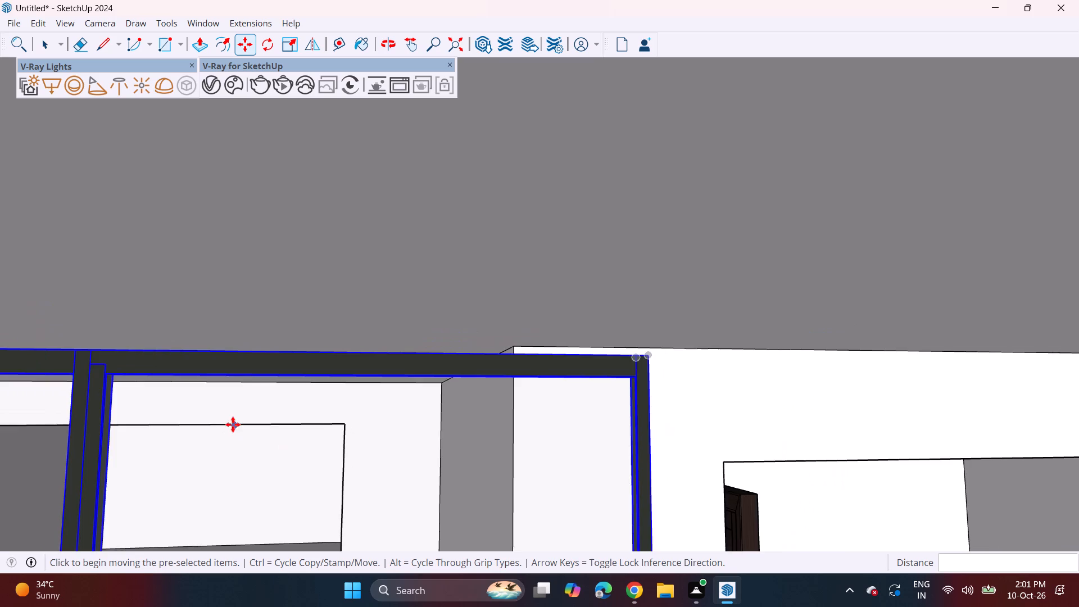
scroll(233, 424, "down", 19)
middle_click_drag(0, 456, 911, 354)
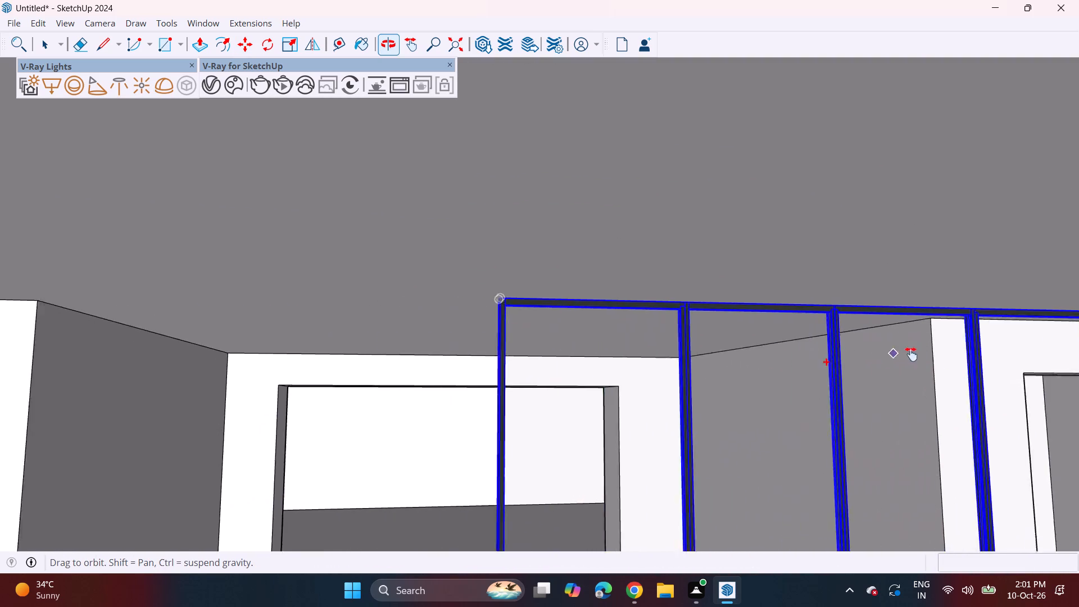
middle_click_drag(911, 354, 1078, 350)
left_click(702, 297)
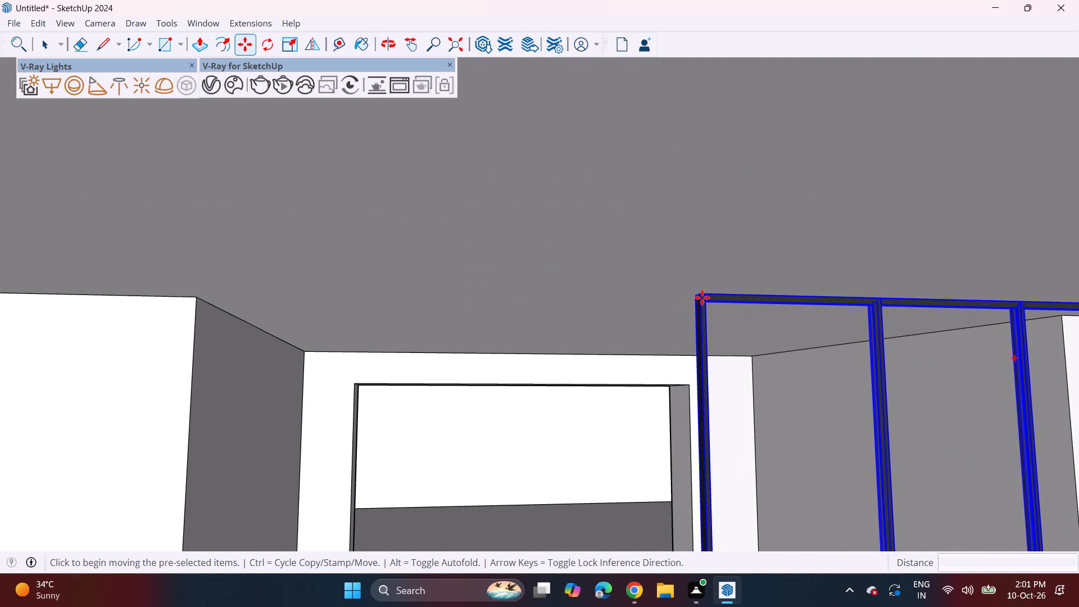
scroll(366, 395, "up", 4)
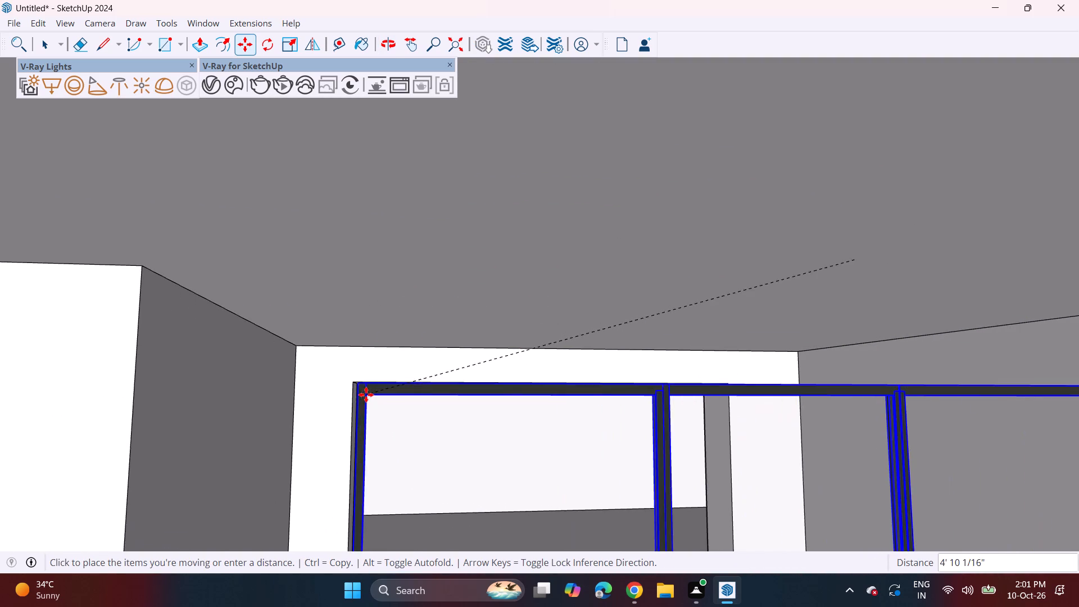
middle_click_drag(370, 396, 456, 422)
scroll(231, 372, "up", 5)
scroll(187, 349, "down", 3)
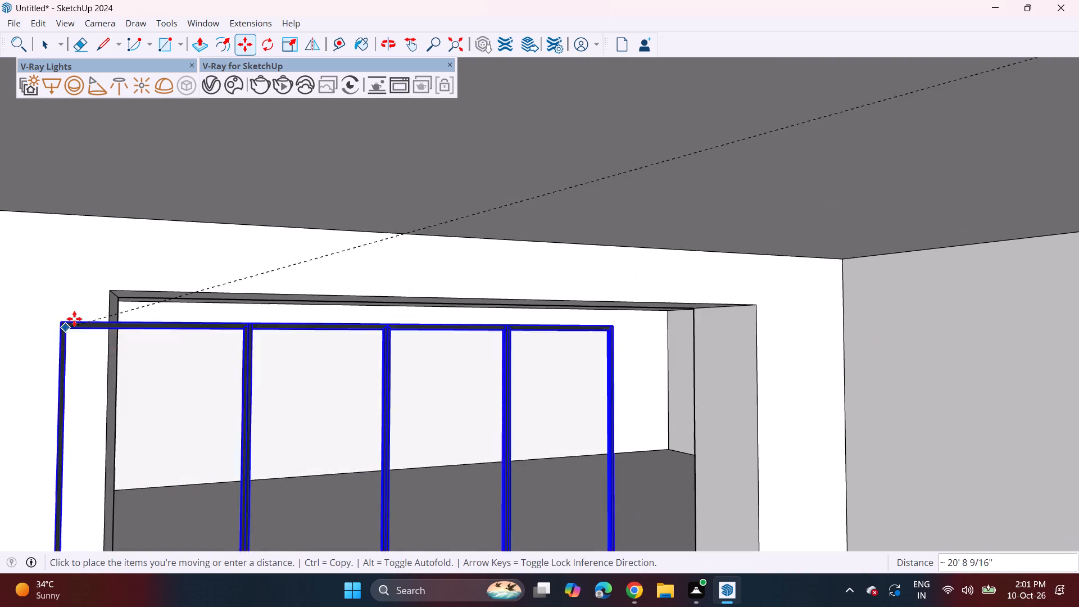
left_click(121, 301)
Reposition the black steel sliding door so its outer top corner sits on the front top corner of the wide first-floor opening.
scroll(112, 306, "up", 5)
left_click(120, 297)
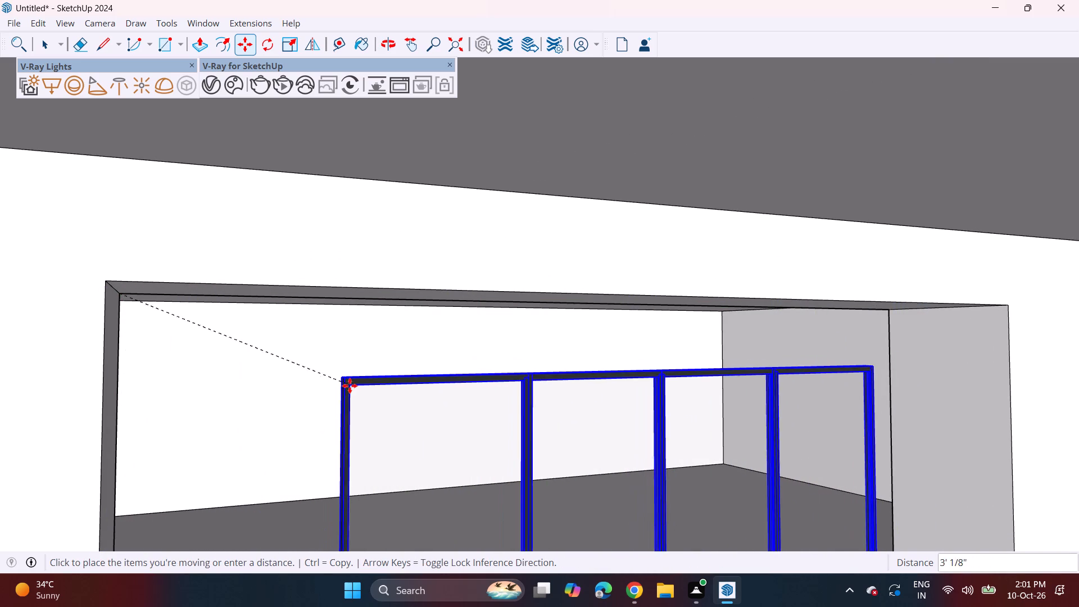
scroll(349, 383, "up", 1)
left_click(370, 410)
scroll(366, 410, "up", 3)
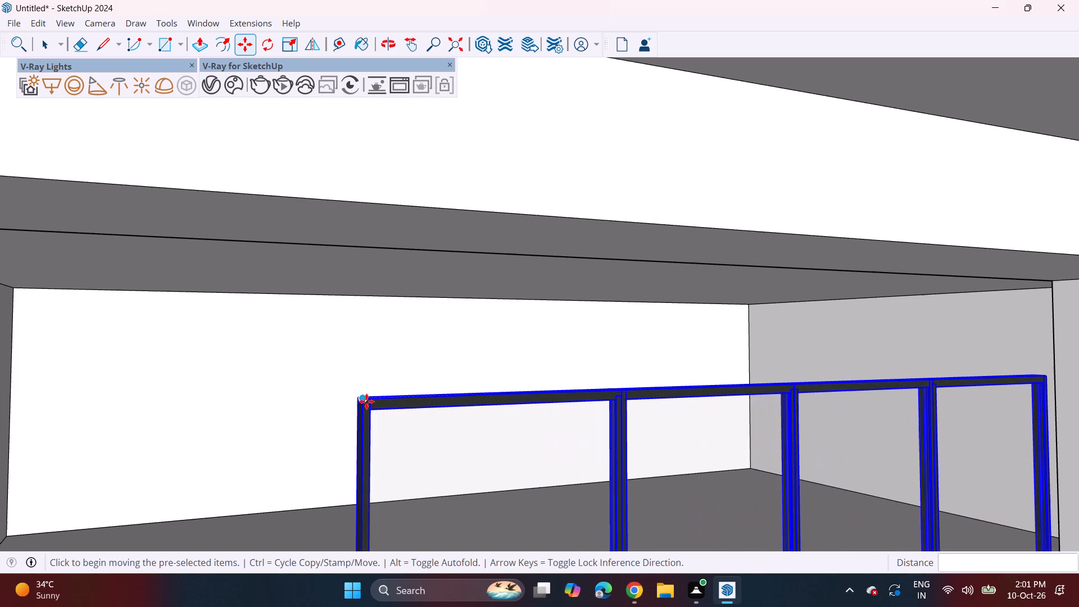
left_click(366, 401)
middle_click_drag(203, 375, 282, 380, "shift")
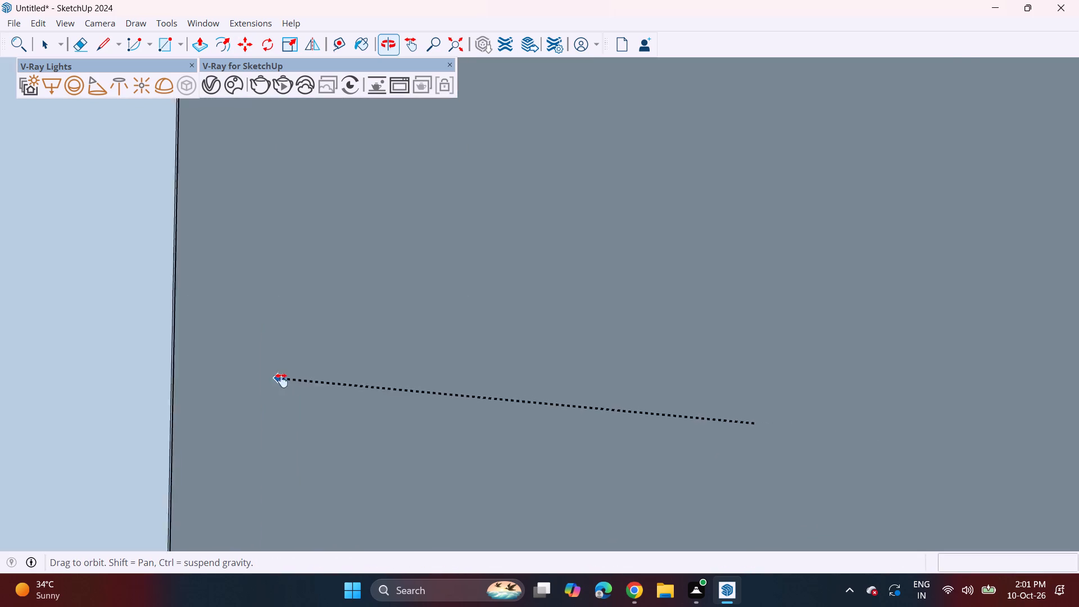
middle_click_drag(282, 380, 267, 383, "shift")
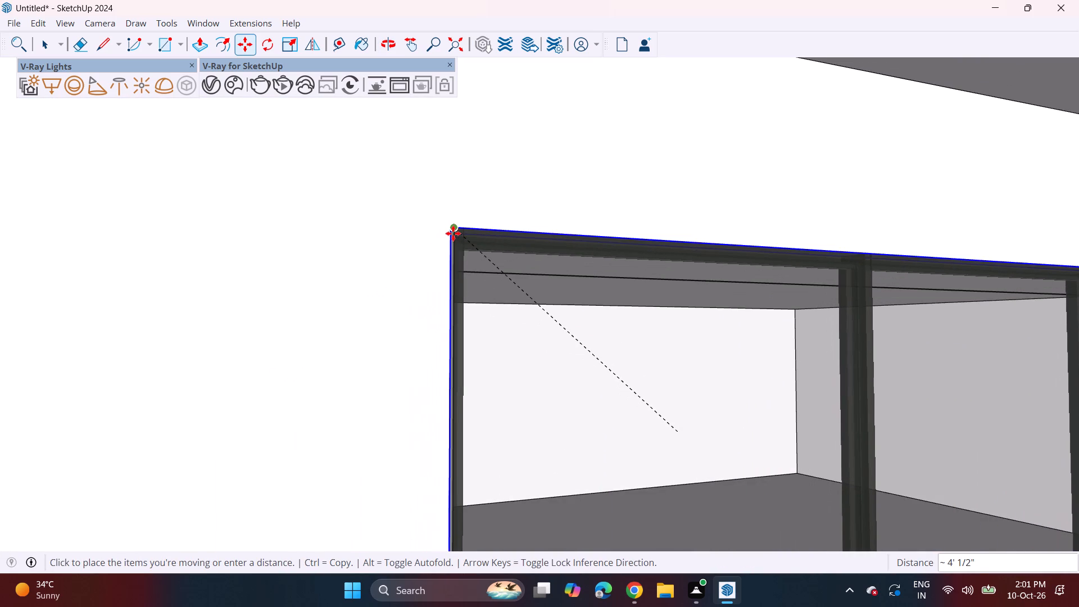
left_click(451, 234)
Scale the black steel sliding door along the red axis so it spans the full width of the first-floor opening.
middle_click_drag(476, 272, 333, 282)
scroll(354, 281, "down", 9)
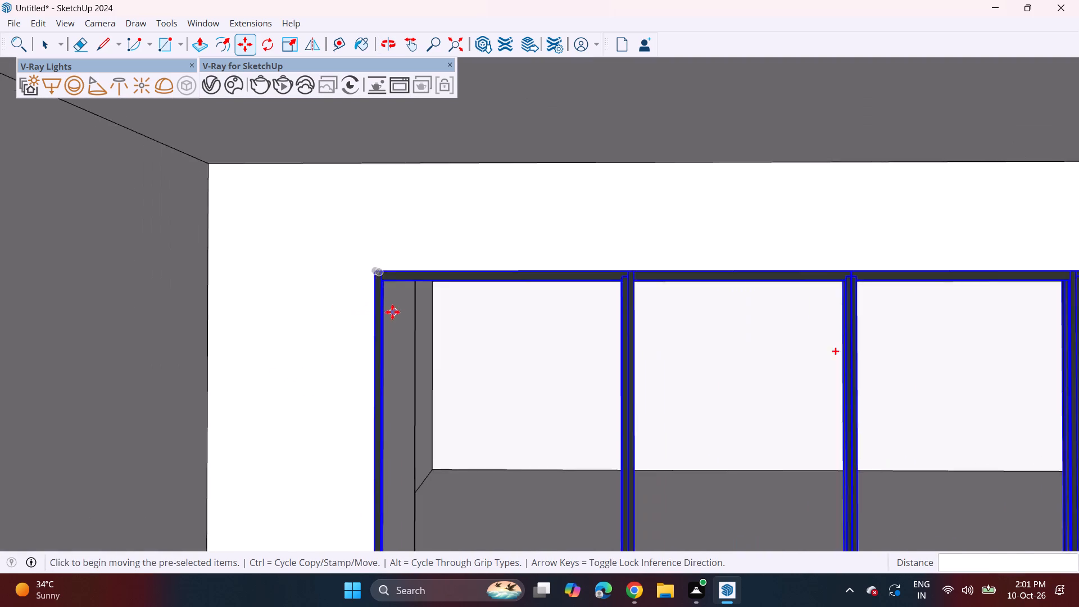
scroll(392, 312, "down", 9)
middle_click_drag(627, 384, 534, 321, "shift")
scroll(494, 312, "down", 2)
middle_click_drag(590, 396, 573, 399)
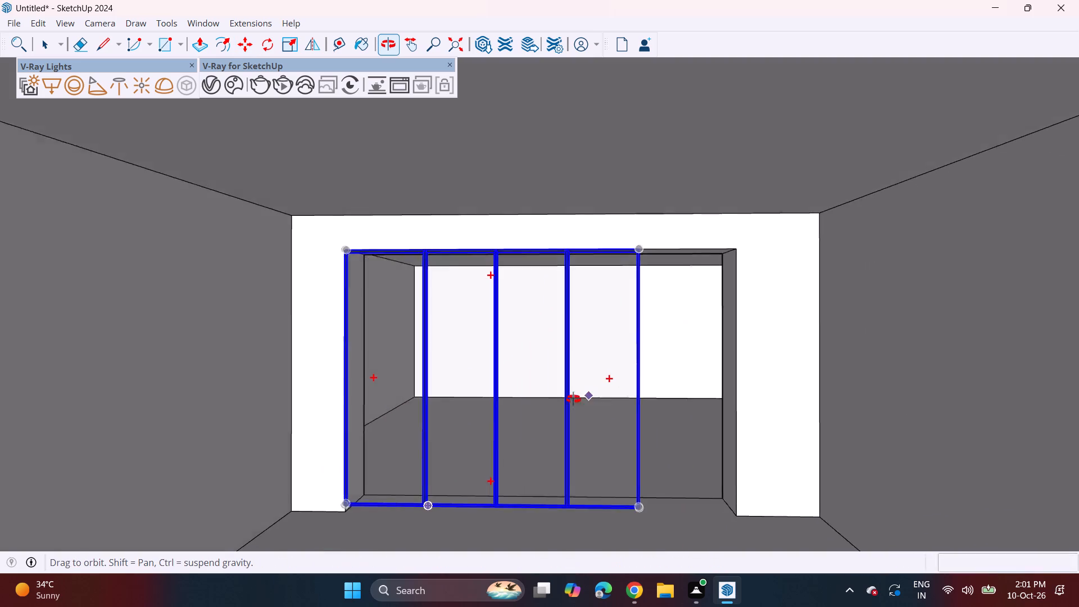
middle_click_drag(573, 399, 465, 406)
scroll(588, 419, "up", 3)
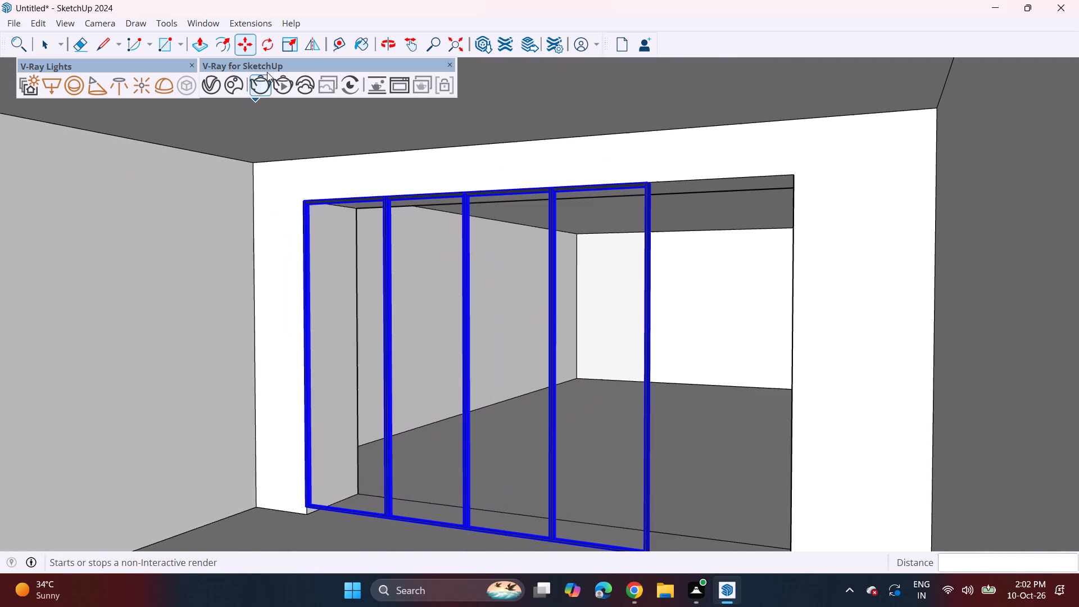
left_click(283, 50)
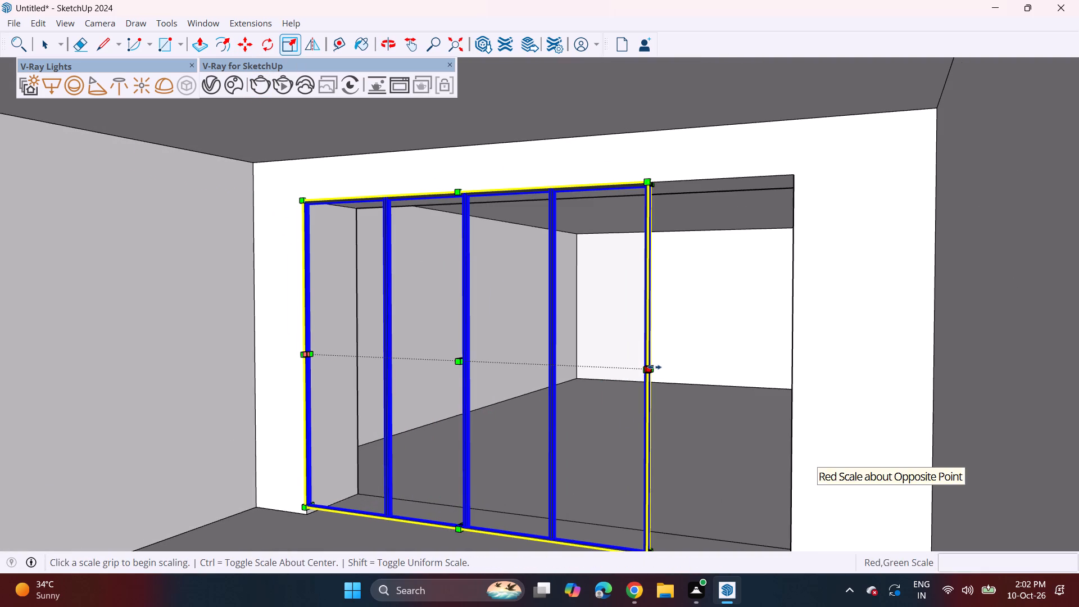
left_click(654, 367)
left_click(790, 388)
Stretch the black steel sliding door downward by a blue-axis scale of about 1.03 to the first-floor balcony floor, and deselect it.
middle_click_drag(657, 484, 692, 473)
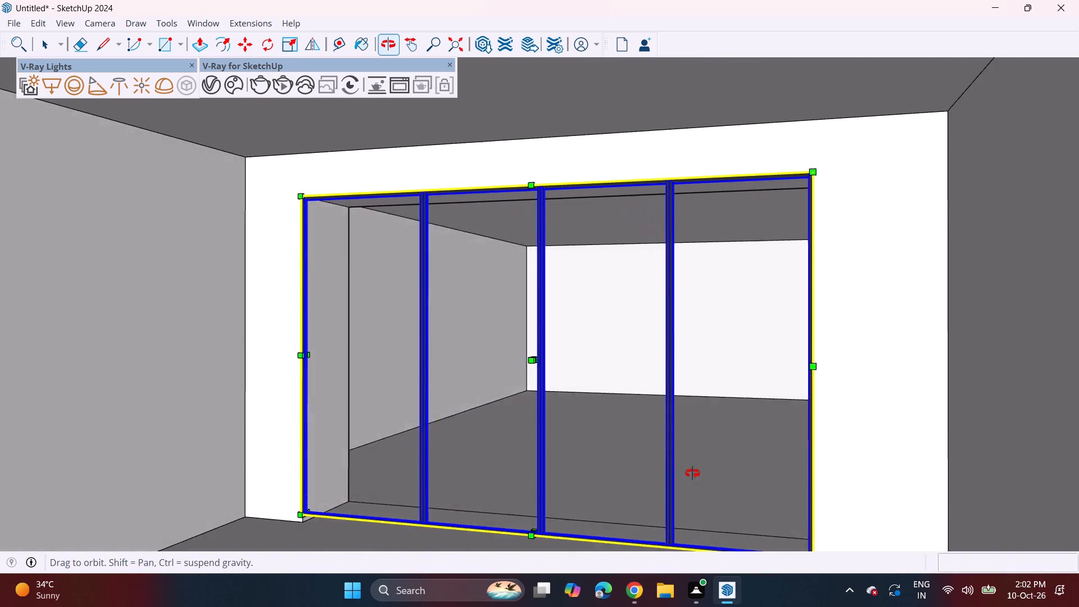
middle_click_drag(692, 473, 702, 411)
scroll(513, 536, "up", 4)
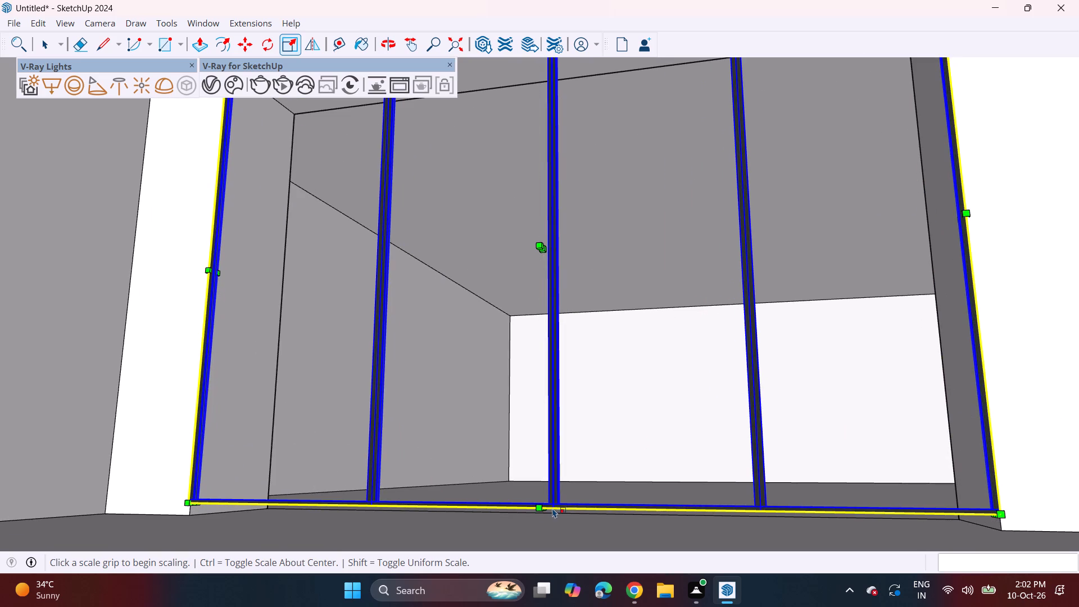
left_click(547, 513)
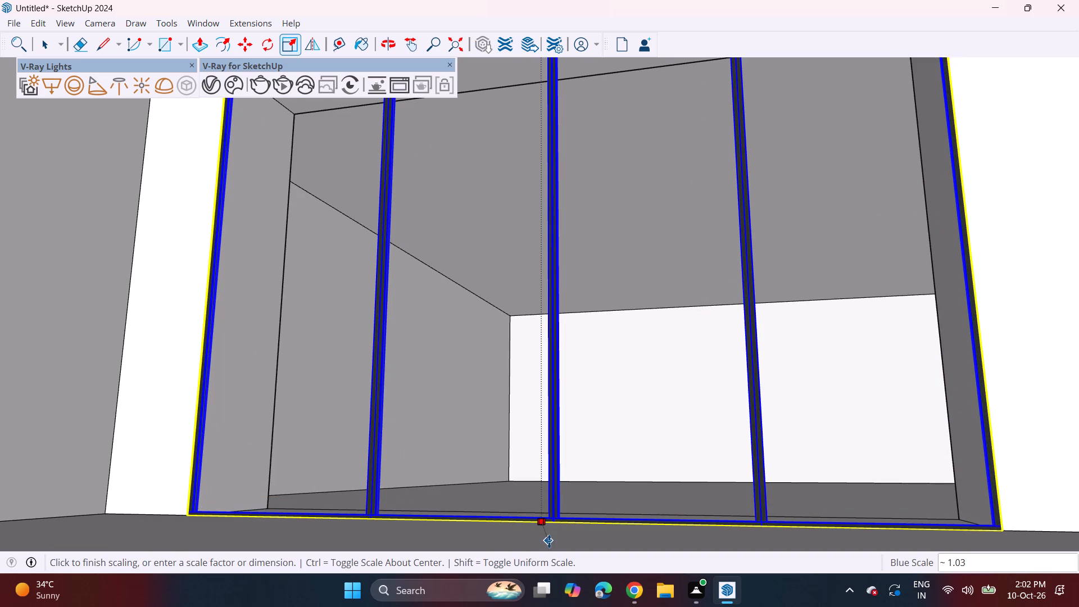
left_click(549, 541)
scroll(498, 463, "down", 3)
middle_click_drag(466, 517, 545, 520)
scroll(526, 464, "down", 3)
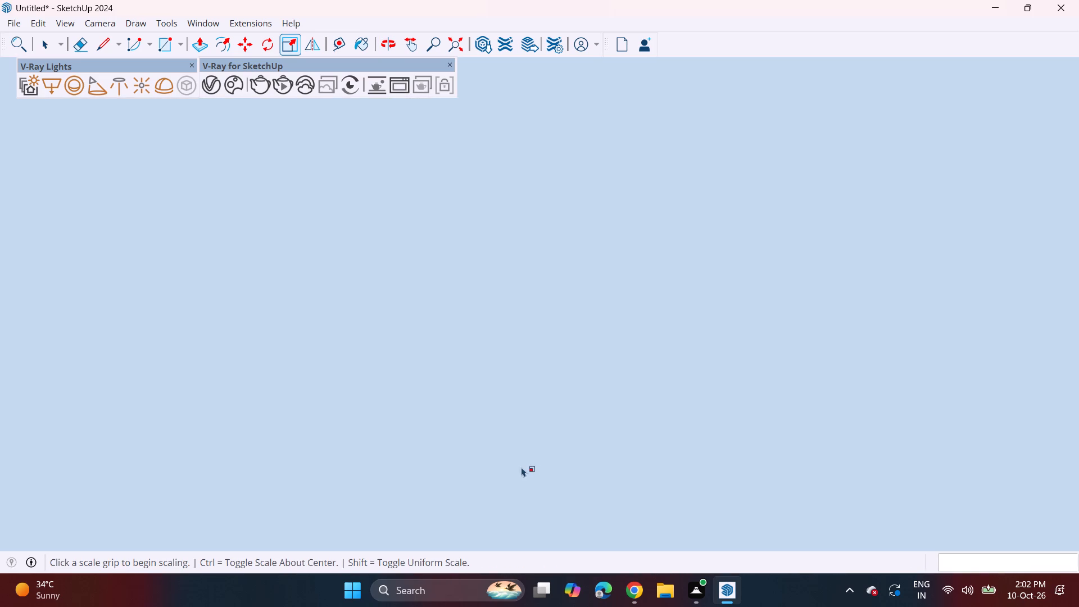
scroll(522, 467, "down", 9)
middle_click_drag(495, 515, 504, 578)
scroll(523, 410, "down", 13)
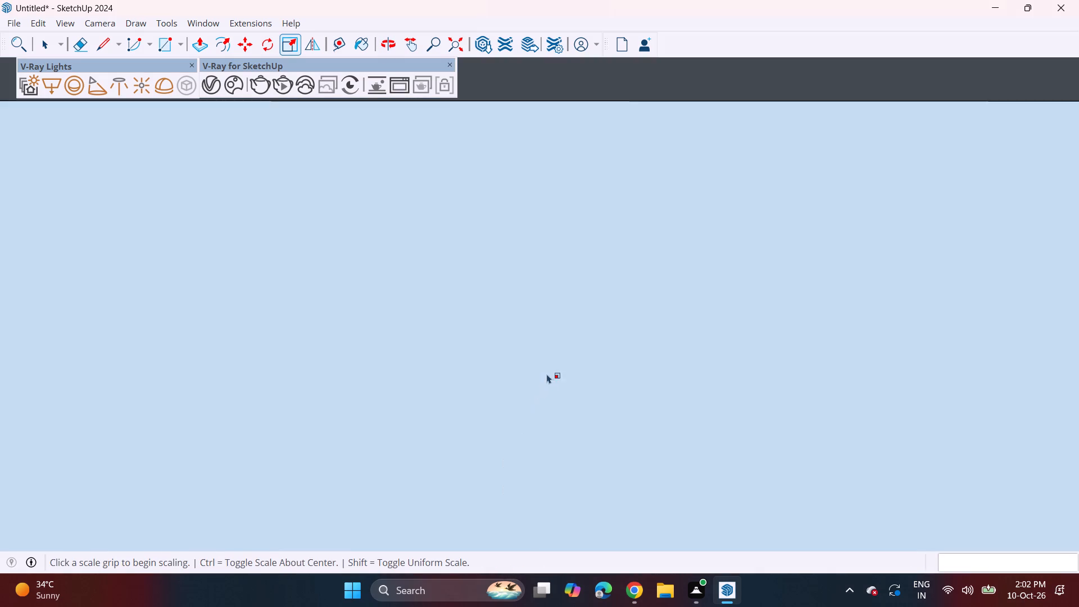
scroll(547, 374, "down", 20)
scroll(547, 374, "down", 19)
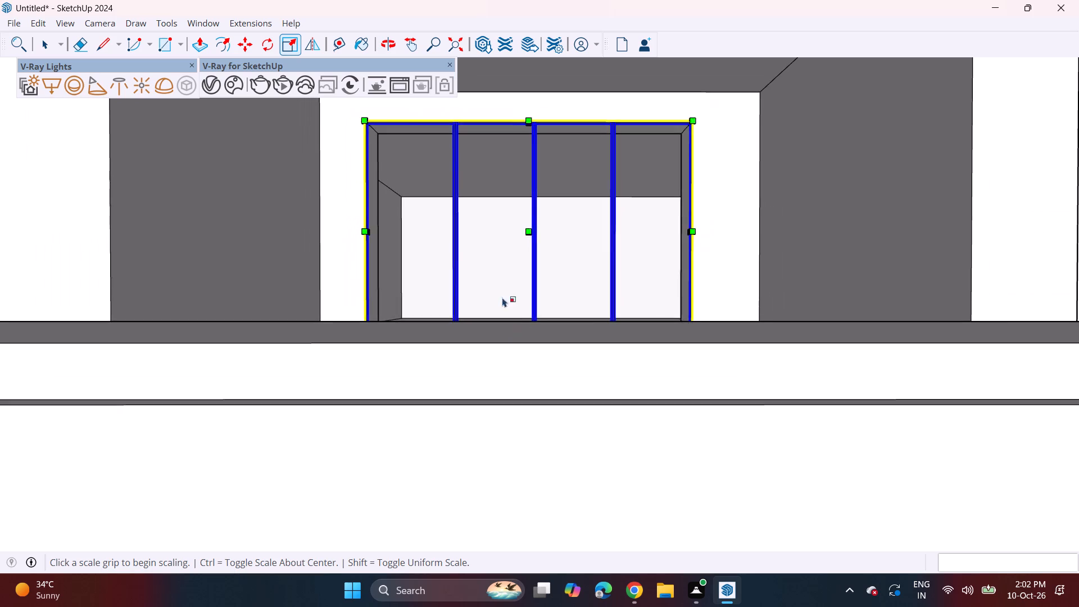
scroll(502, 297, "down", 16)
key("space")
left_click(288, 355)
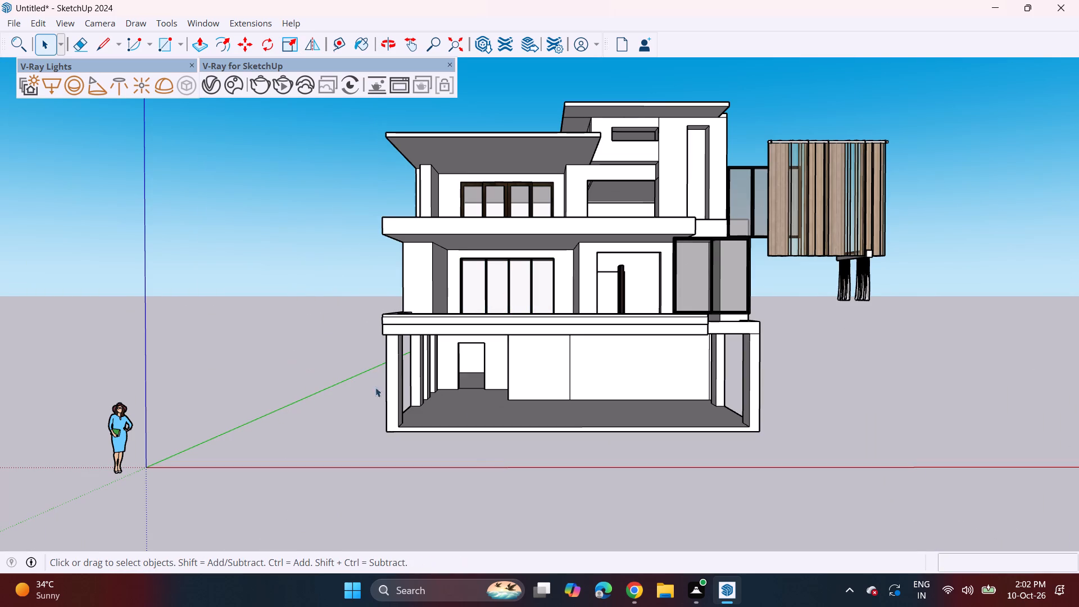
Delete the black four-panel steel sliding door from the wide first-floor opening.
middle_click_drag(553, 405, 507, 414, "shift")
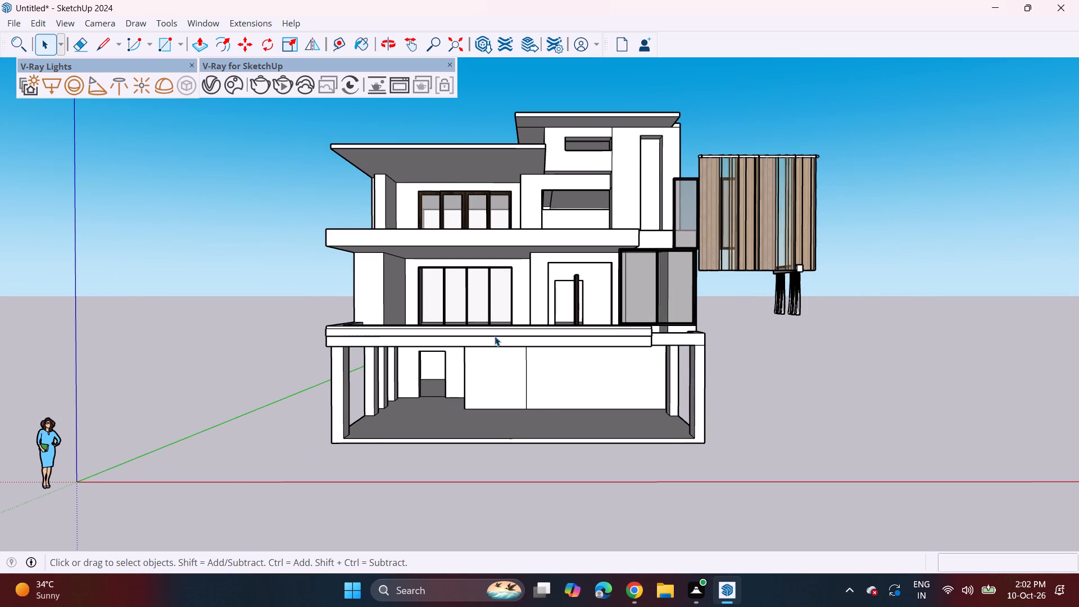
middle_click_drag(493, 334, 509, 338)
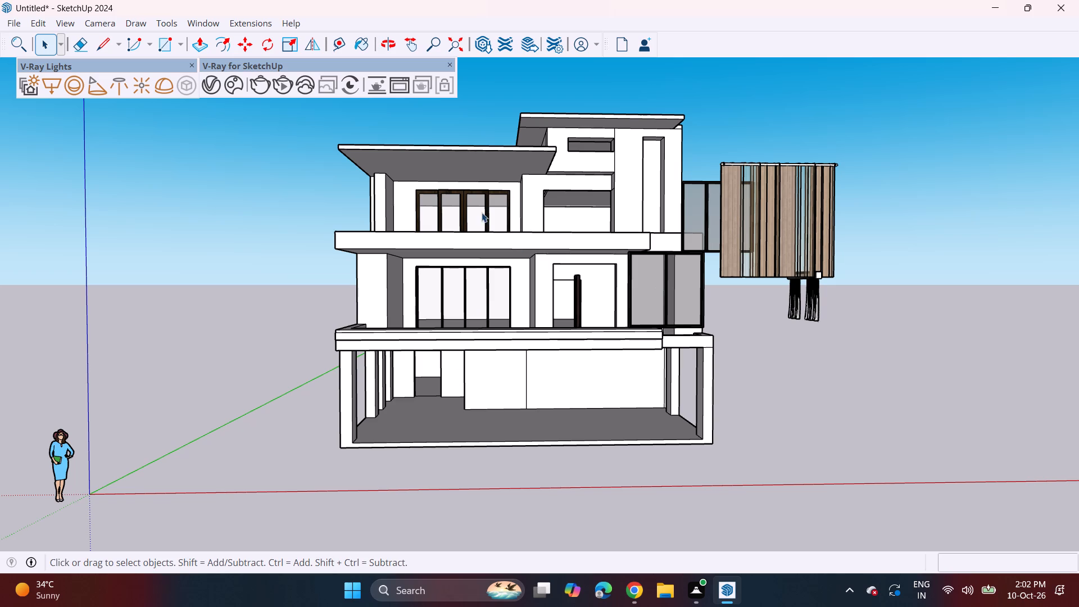
middle_click_drag(499, 266, 489, 251)
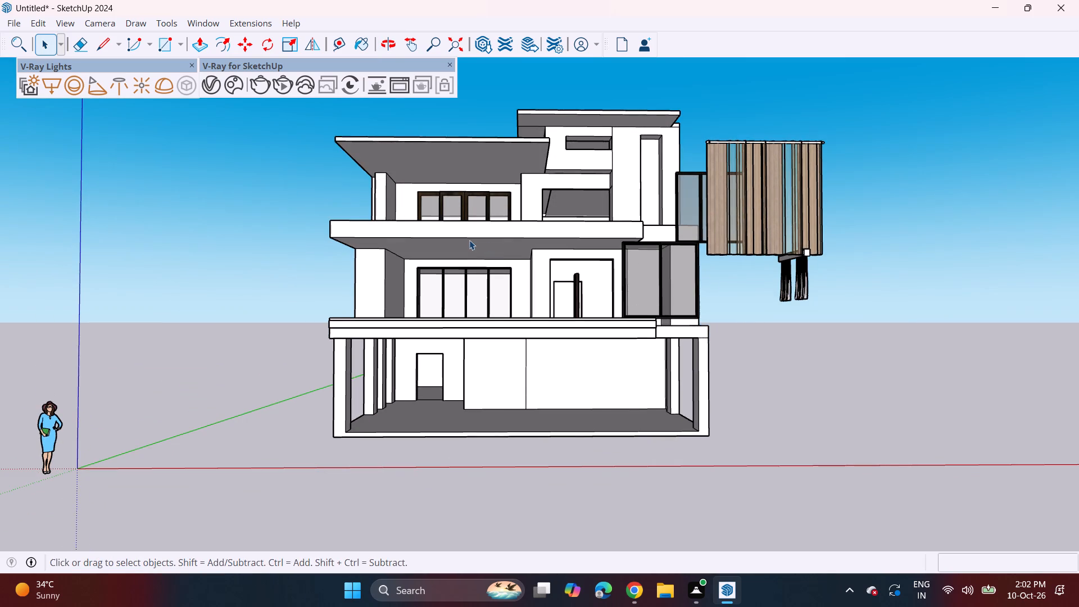
middle_click_drag(470, 243, 492, 298)
left_click(472, 318)
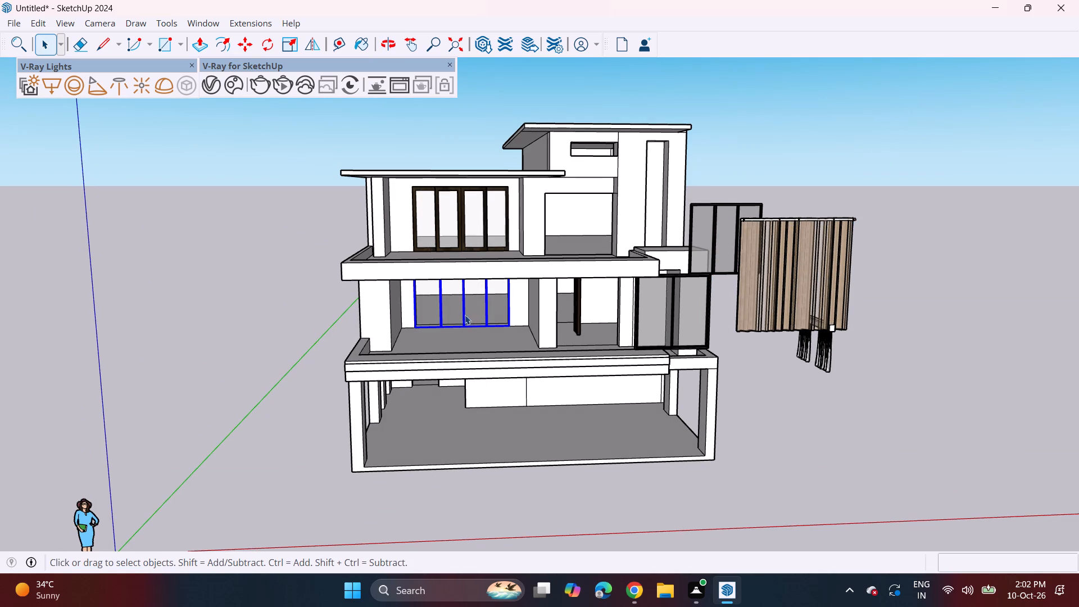
key("Delete")
Select the wooden sliding door on the second floor and inspect the walls and ceiling of the room behind it.
left_click_drag(421, 188, 427, 195)
left_click(442, 223)
left_click(436, 233)
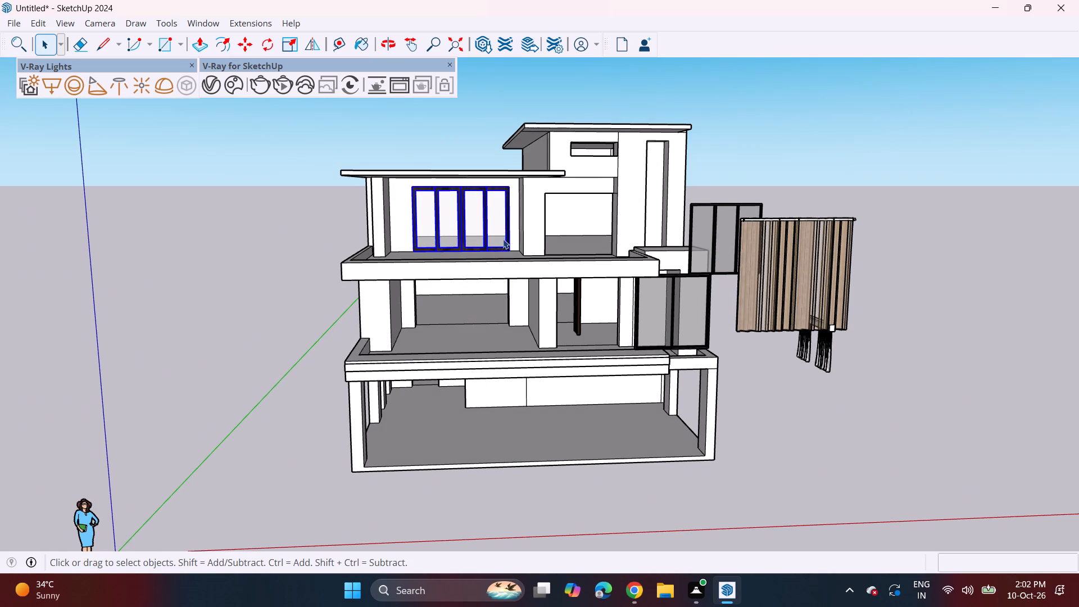
middle_click_drag(449, 251, 445, 205)
scroll(464, 265, "up", 5)
middle_click_drag(456, 158, 459, 214)
scroll(459, 209, "up", 1)
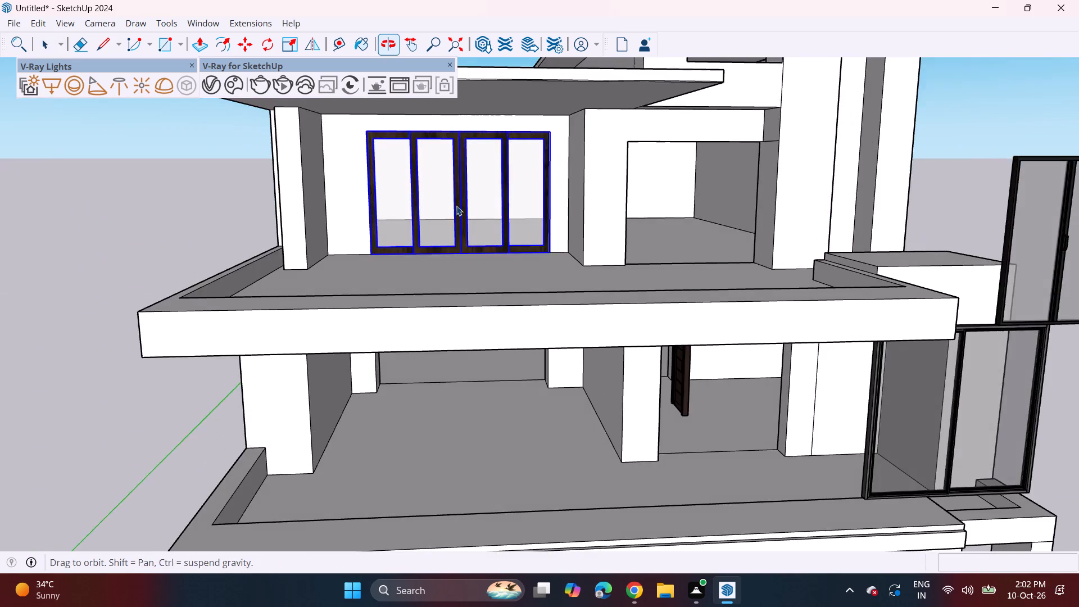
scroll(452, 193, "up", 19)
scroll(476, 180, "up", 5)
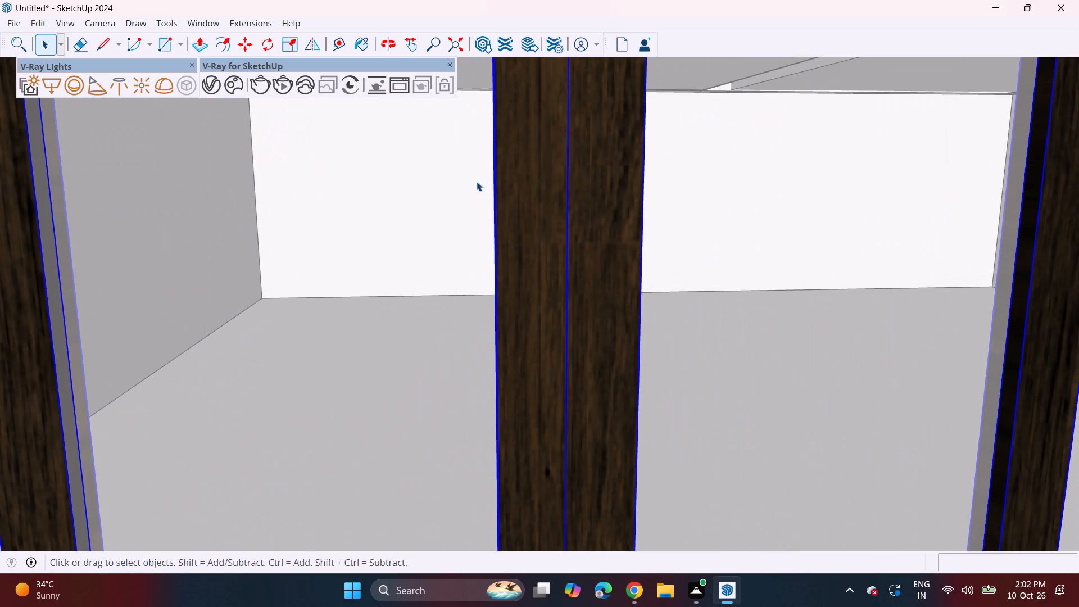
middle_click_drag(460, 188, 1076, 164)
middle_click_drag(177, 252, 255, 251, "shift")
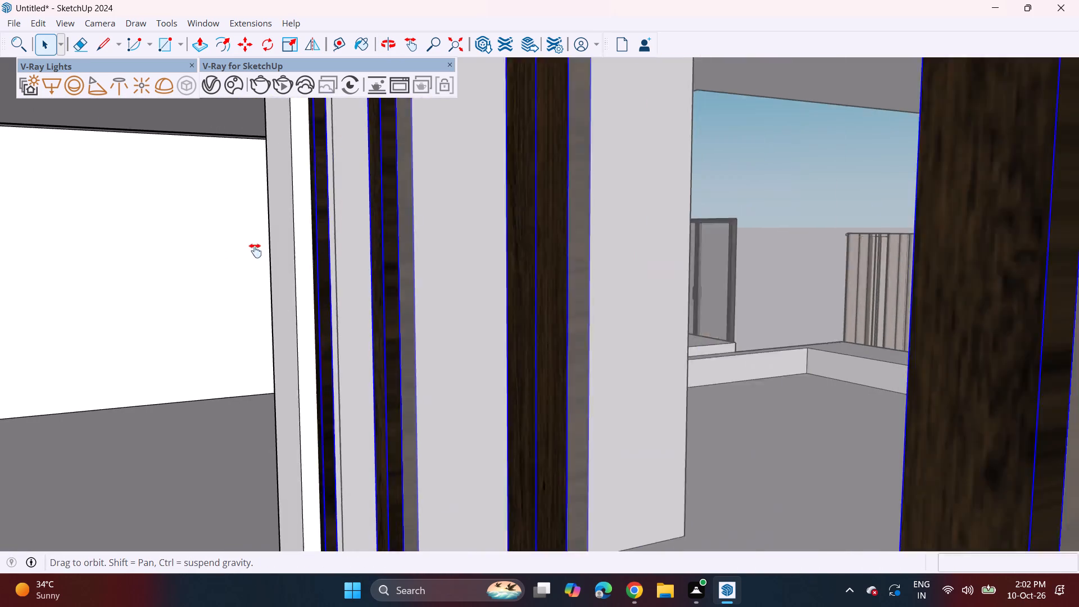
middle_click_drag(255, 251, 543, 222, "shift")
middle_click_drag(500, 233, 389, 226)
middle_click_drag(241, 238, 797, 208, "shift")
middle_click_drag(429, 263, 286, 268)
middle_click_drag(137, 262, 463, 241)
middle_click_drag(324, 282, 183, 248)
middle_click_drag(478, 298, 455, 295)
scroll(478, 298, "up", 1)
middle_click_drag(463, 222, 487, 429, "shift")
middle_click_drag(491, 272, 525, 468, "shift")
middle_click_drag(568, 396, 446, 469)
middle_click_drag(321, 247, 461, 391)
middle_click_drag(122, 359, 189, 322)
middle_click_drag(167, 254, 382, 256, "shift")
middle_click_drag(333, 283, 244, 266)
scroll(203, 255, "down", 3)
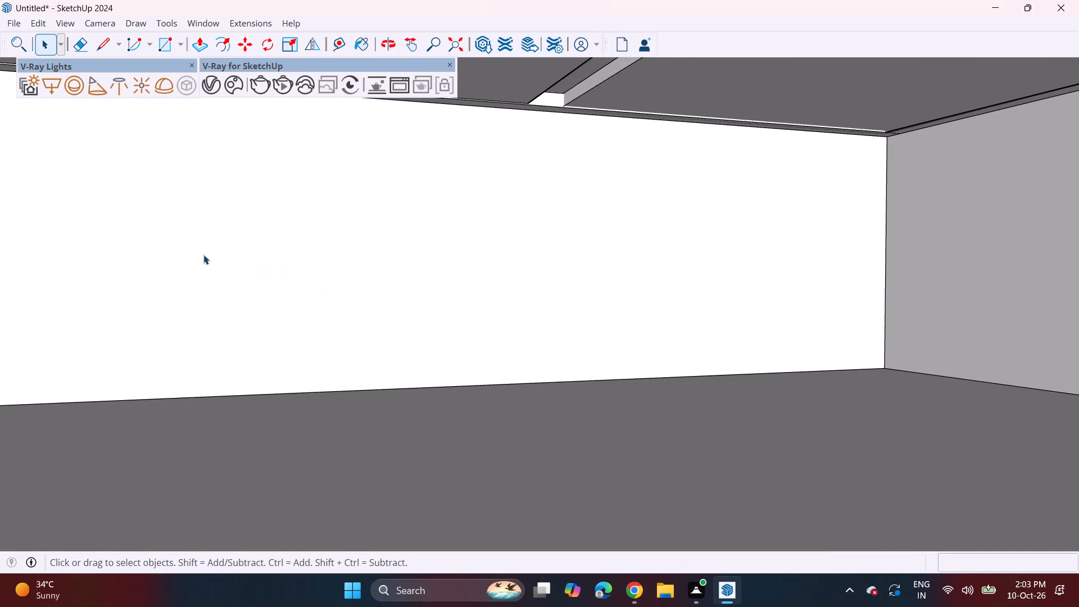
middle_click_drag(337, 243, 207, 218)
scroll(188, 212, "down", 2)
middle_click_drag(185, 212, 401, 270, "shift")
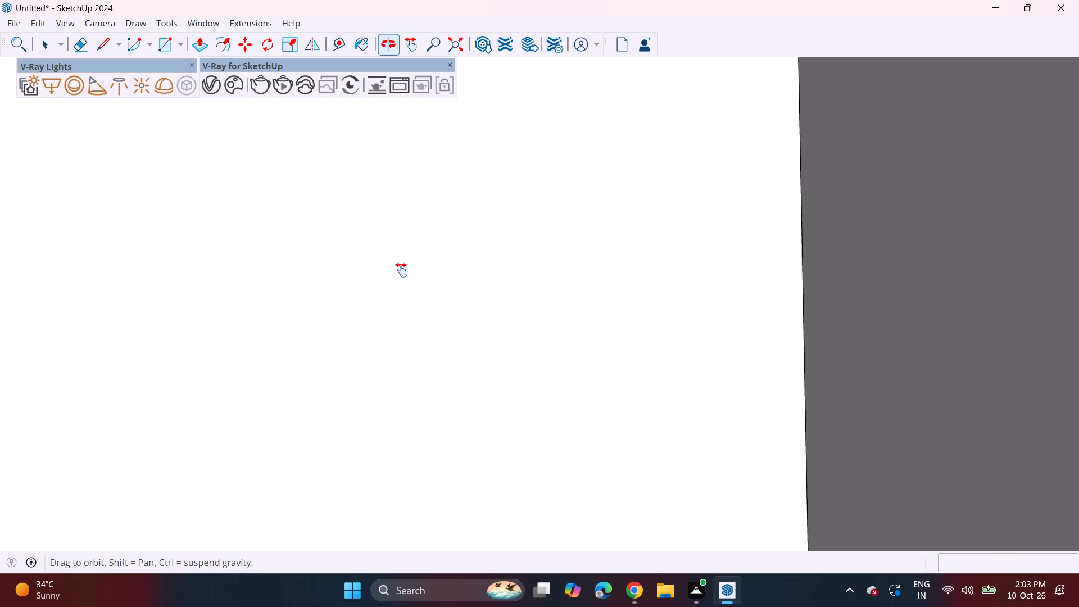
middle_click_drag(401, 270, 362, 277, "shift")
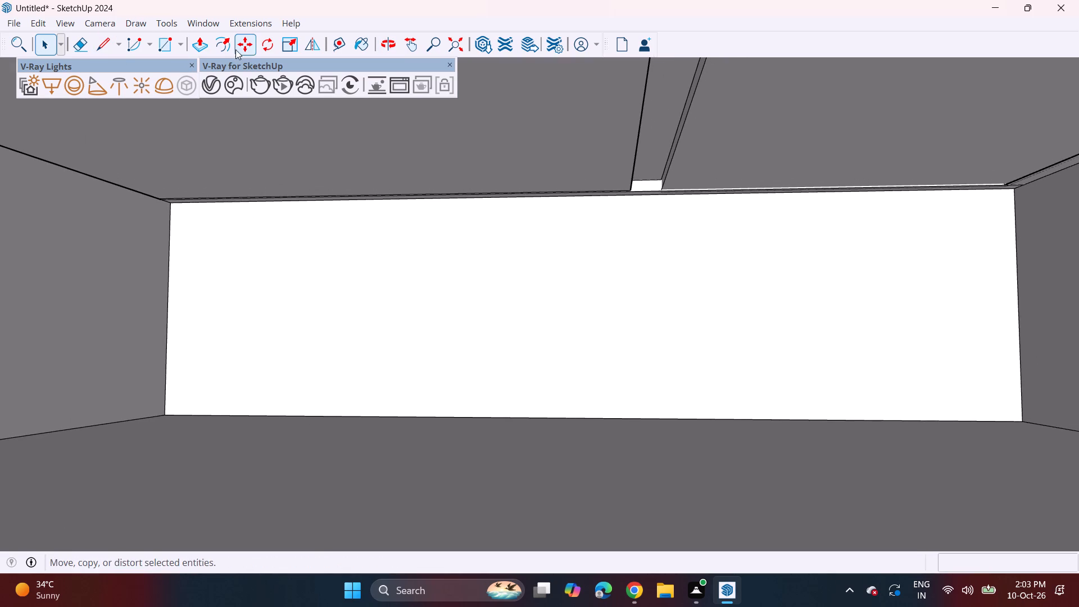
Draw a circle of about 6" radius on the second-floor room's ceiling, near the back wall.
left_click(184, 42)
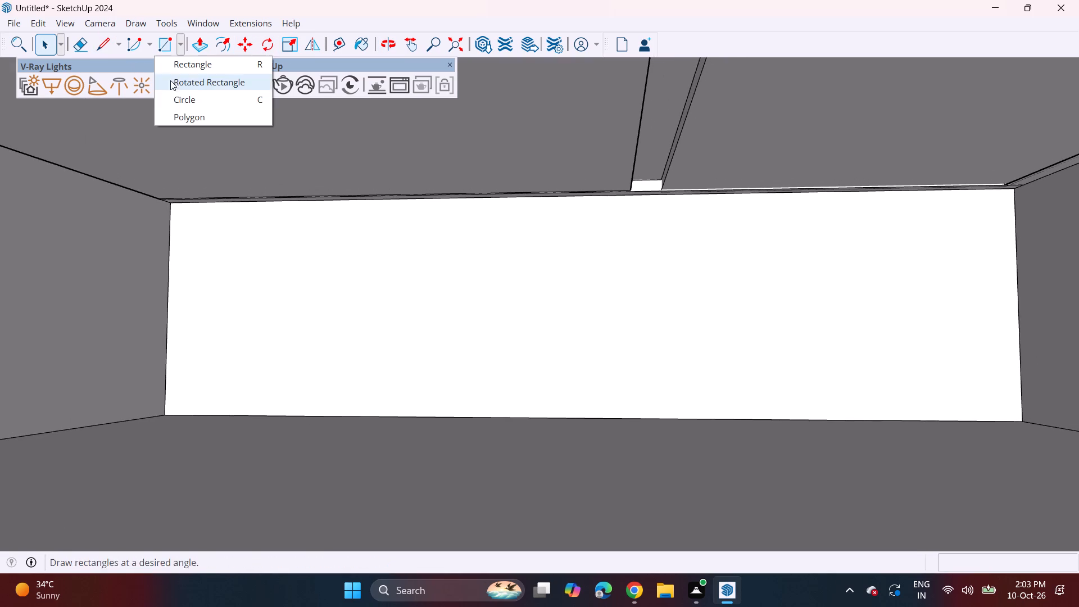
left_click(183, 94)
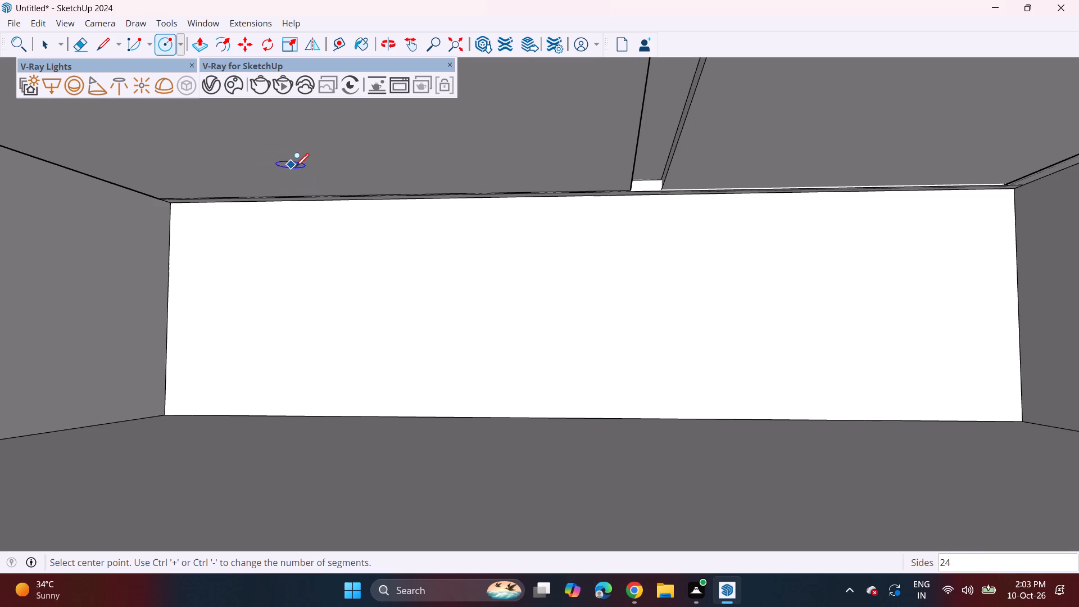
left_click(298, 165)
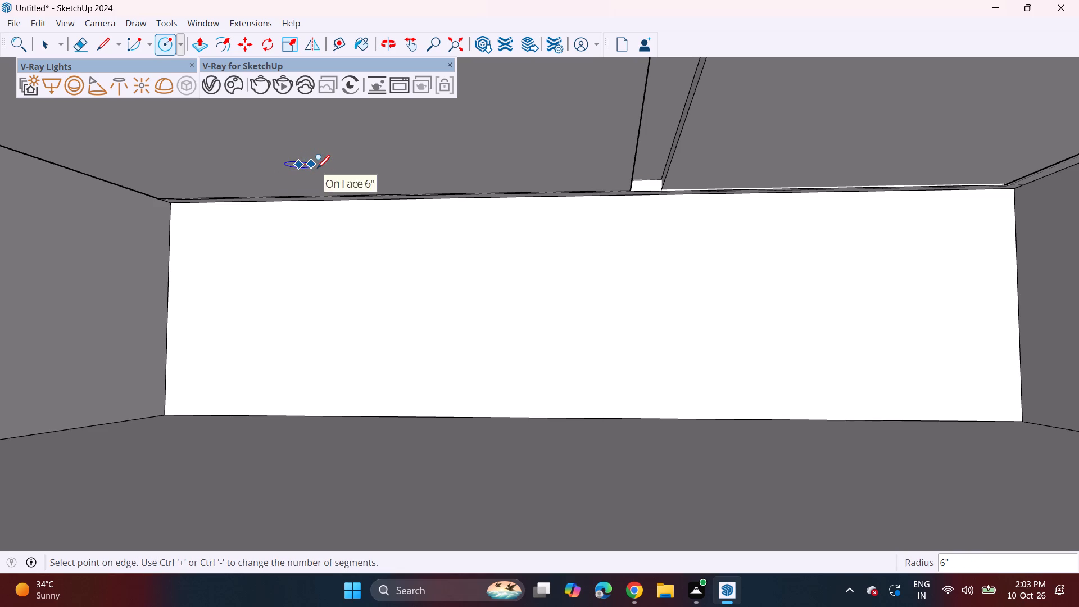
left_click(317, 167)
Copy the ceiling circle twice in a row away from the back wall, about 9' 5" and then about 5' further.
middle_click_drag(289, 152, 278, 187, "shift")
middle_click_drag(282, 180, 226, 185)
middle_click_drag(246, 190, 301, 212, "shift")
key("space")
double_click(336, 228)
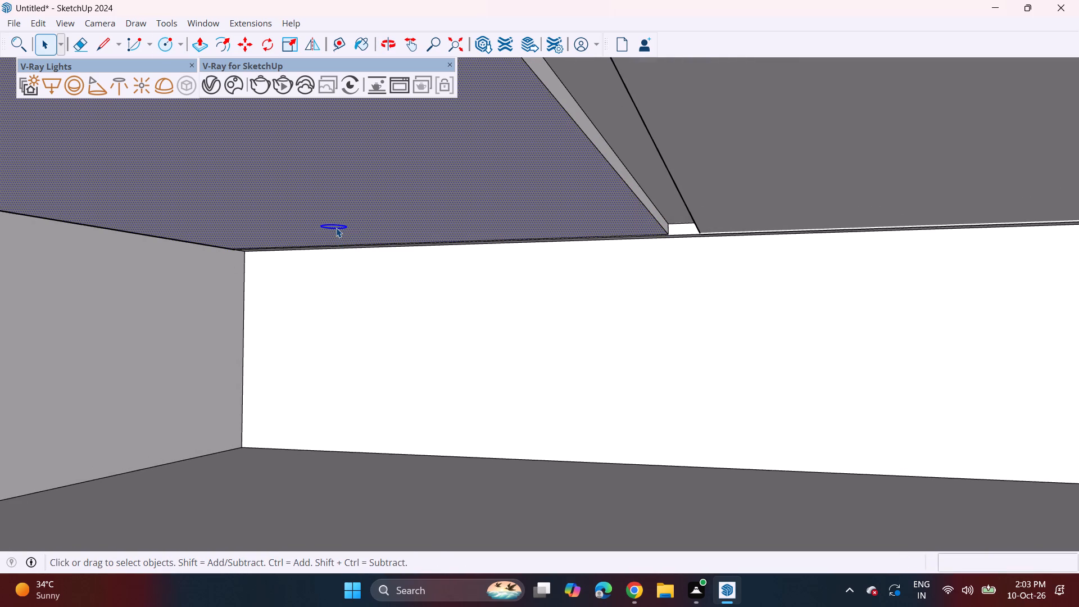
left_click(354, 209)
left_click(335, 225)
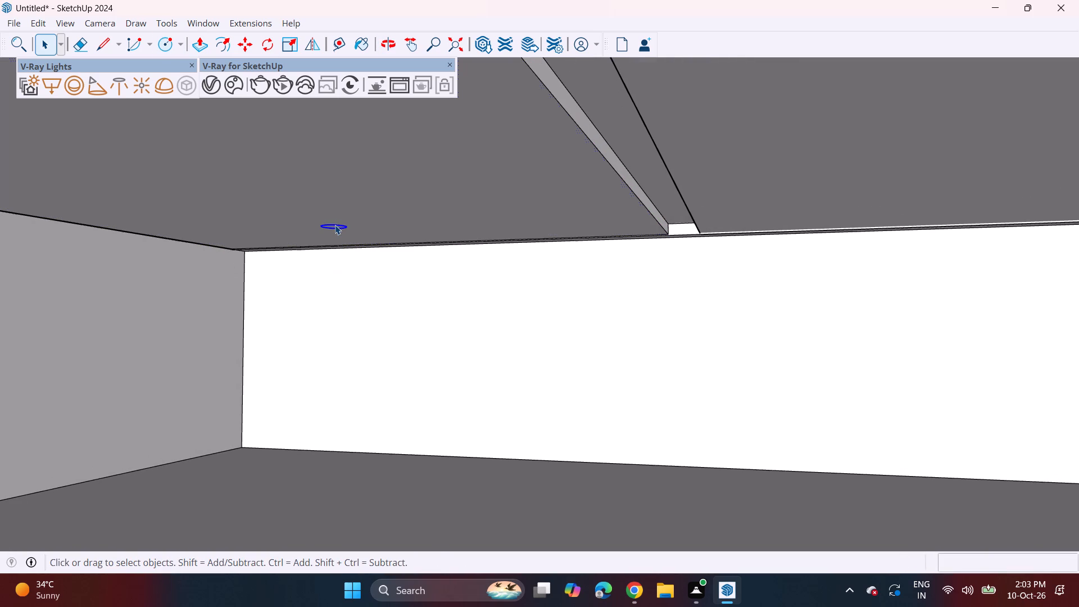
key("m")
left_click(338, 230)
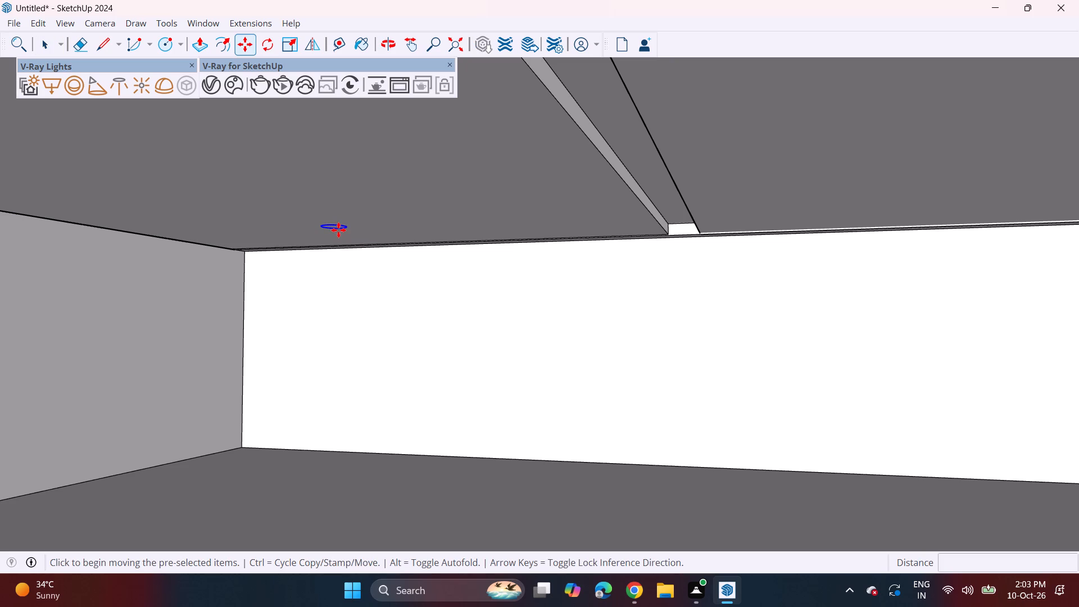
left_click(153, 185)
left_click(165, 184)
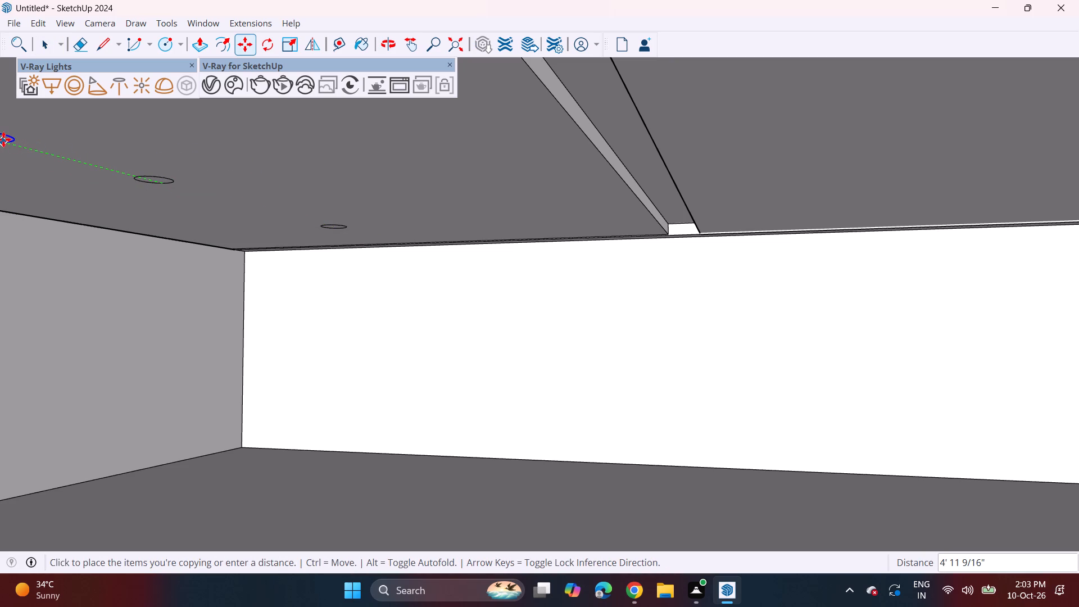
left_click(3, 139)
middle_click_drag(143, 170, 241, 165)
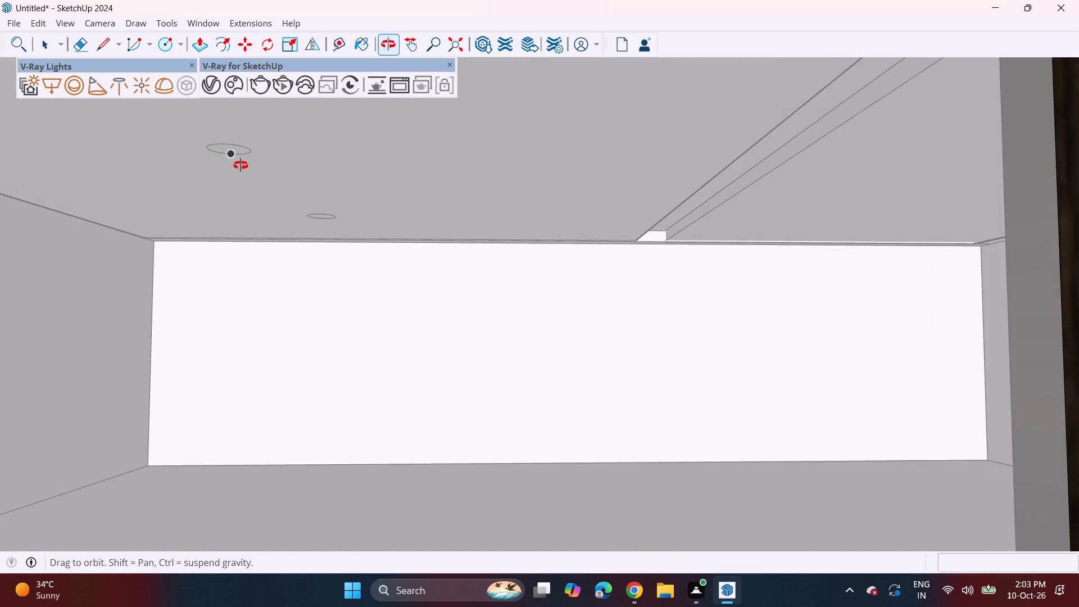
middle_click_drag(241, 165, 175, 184)
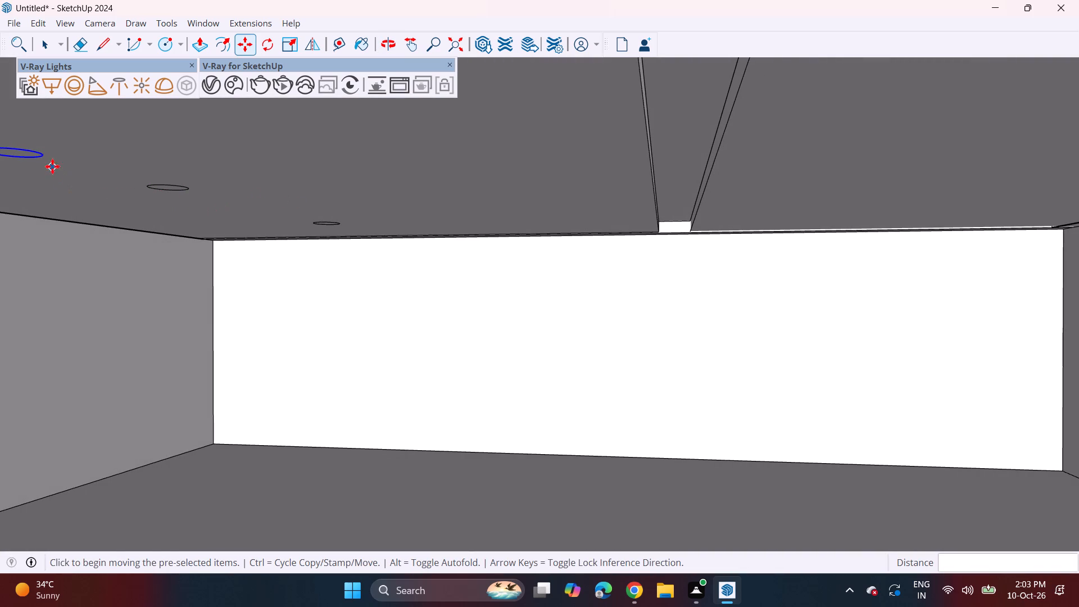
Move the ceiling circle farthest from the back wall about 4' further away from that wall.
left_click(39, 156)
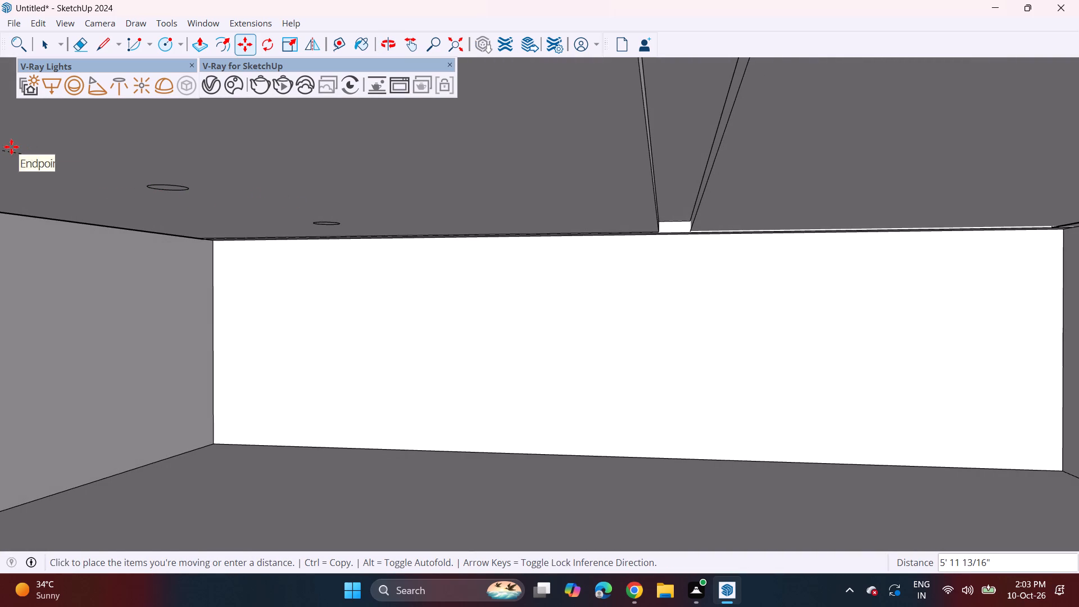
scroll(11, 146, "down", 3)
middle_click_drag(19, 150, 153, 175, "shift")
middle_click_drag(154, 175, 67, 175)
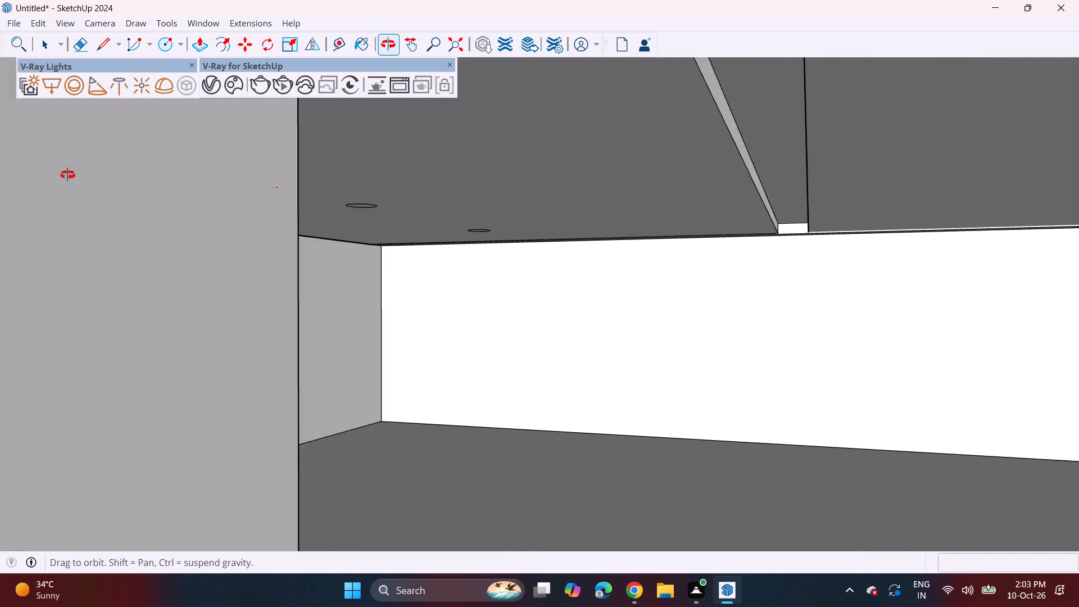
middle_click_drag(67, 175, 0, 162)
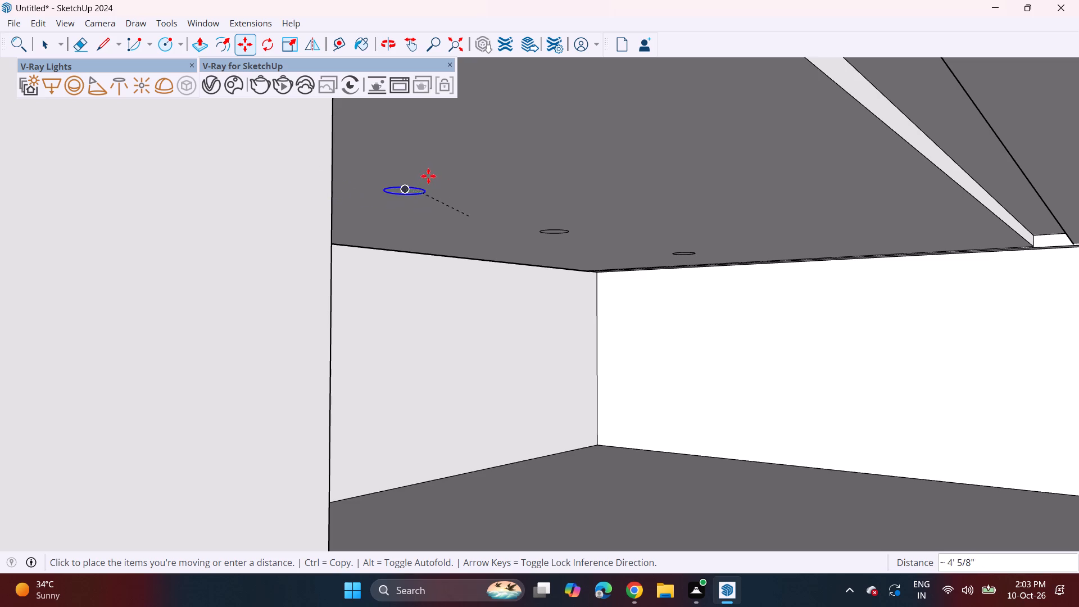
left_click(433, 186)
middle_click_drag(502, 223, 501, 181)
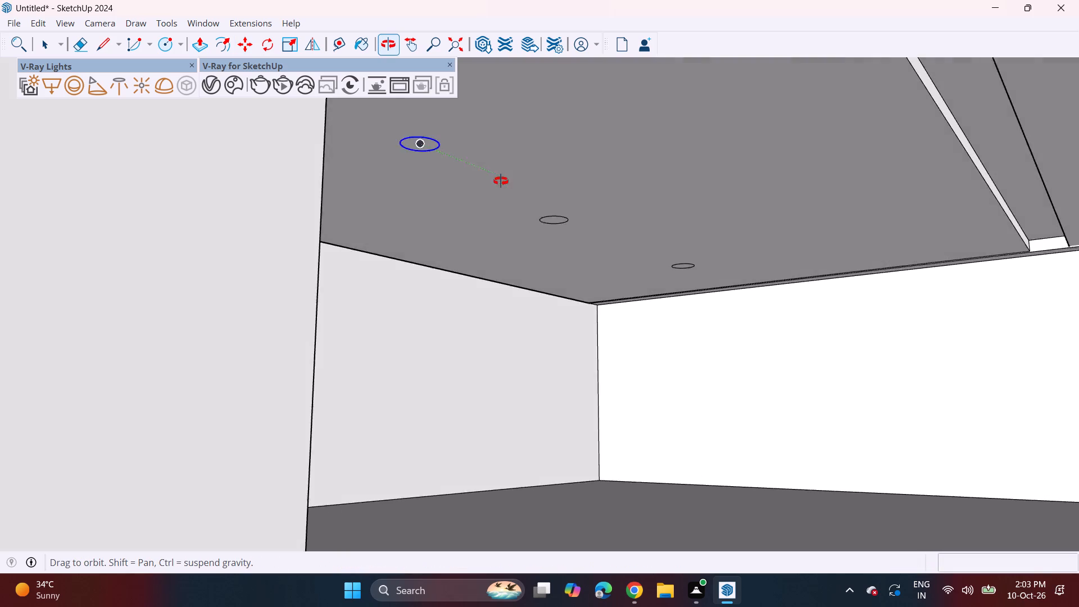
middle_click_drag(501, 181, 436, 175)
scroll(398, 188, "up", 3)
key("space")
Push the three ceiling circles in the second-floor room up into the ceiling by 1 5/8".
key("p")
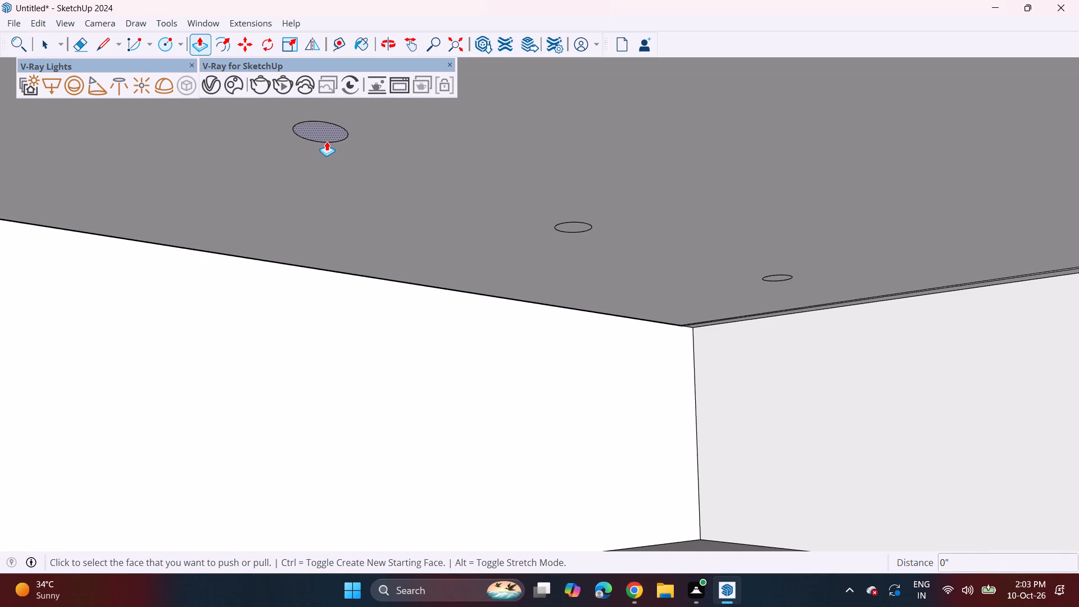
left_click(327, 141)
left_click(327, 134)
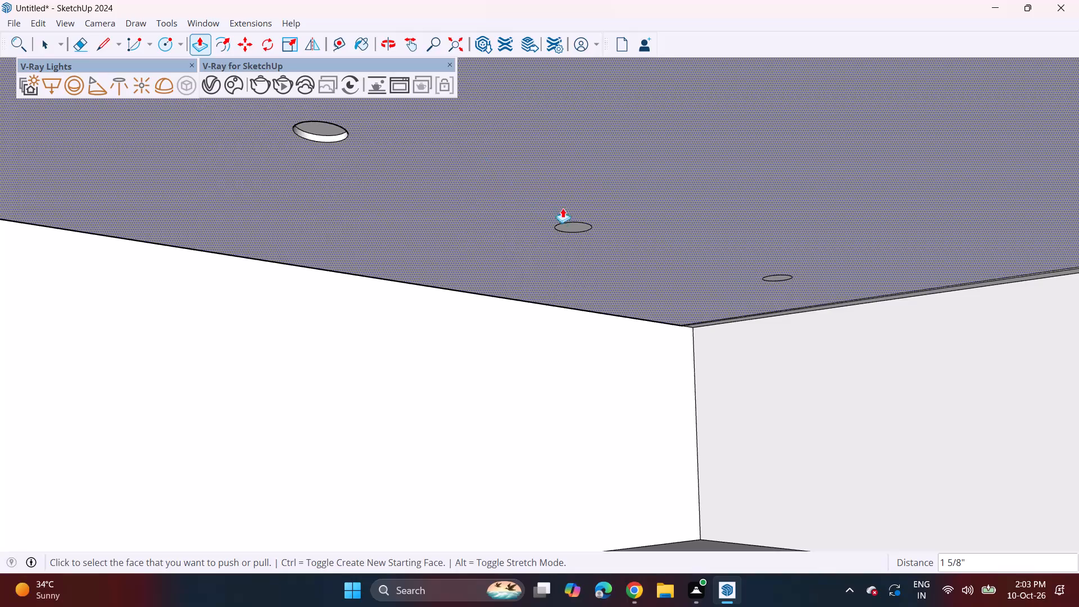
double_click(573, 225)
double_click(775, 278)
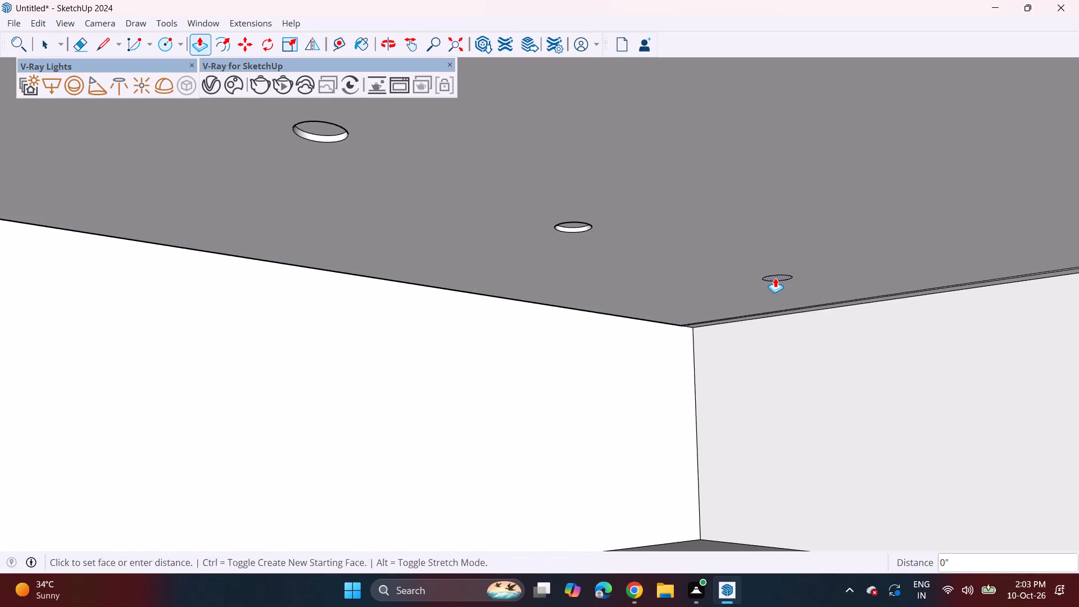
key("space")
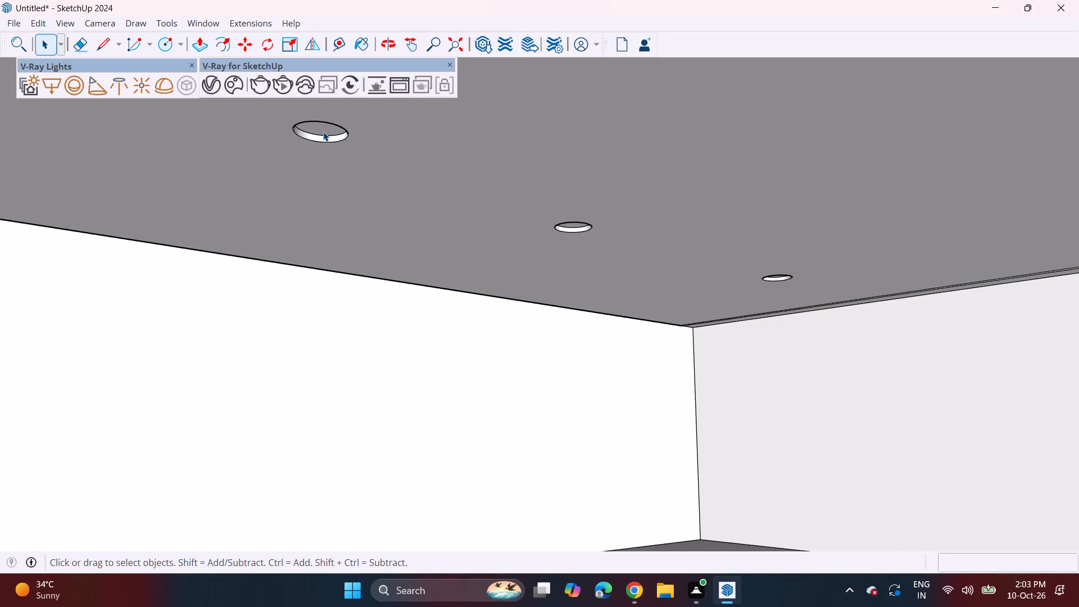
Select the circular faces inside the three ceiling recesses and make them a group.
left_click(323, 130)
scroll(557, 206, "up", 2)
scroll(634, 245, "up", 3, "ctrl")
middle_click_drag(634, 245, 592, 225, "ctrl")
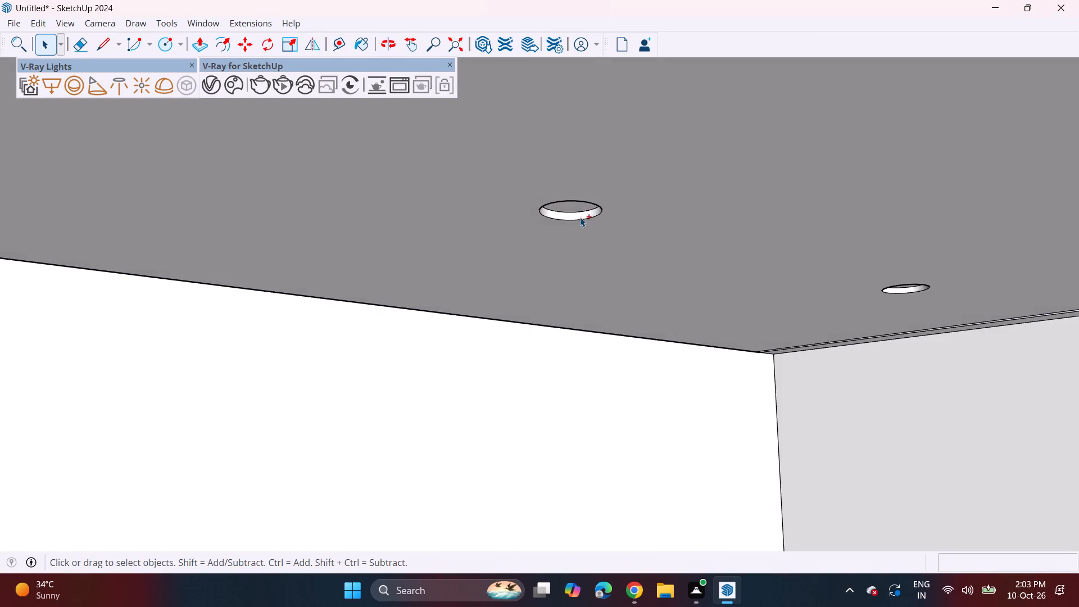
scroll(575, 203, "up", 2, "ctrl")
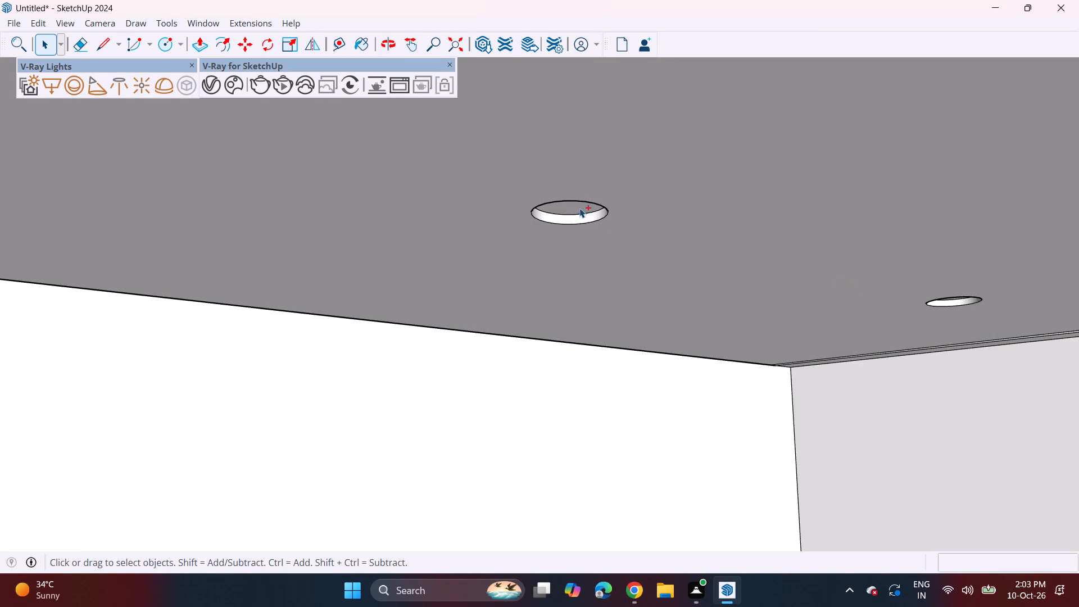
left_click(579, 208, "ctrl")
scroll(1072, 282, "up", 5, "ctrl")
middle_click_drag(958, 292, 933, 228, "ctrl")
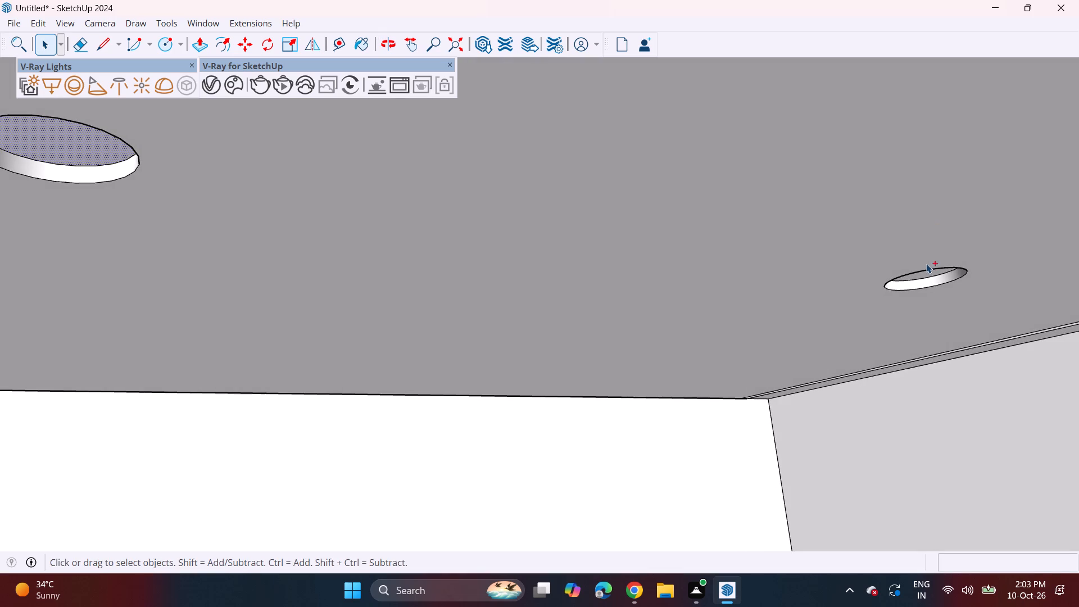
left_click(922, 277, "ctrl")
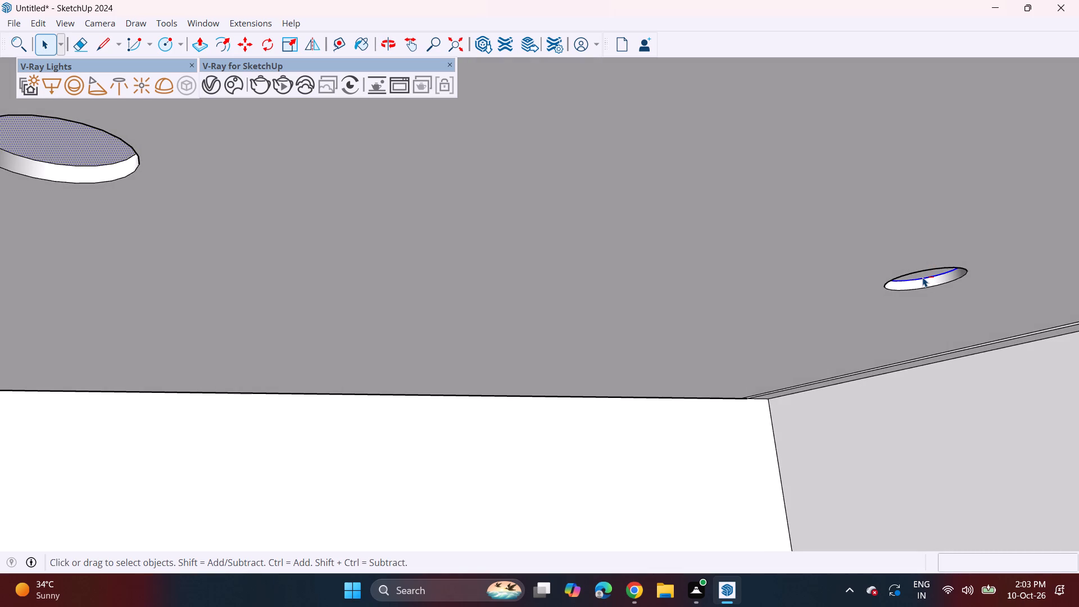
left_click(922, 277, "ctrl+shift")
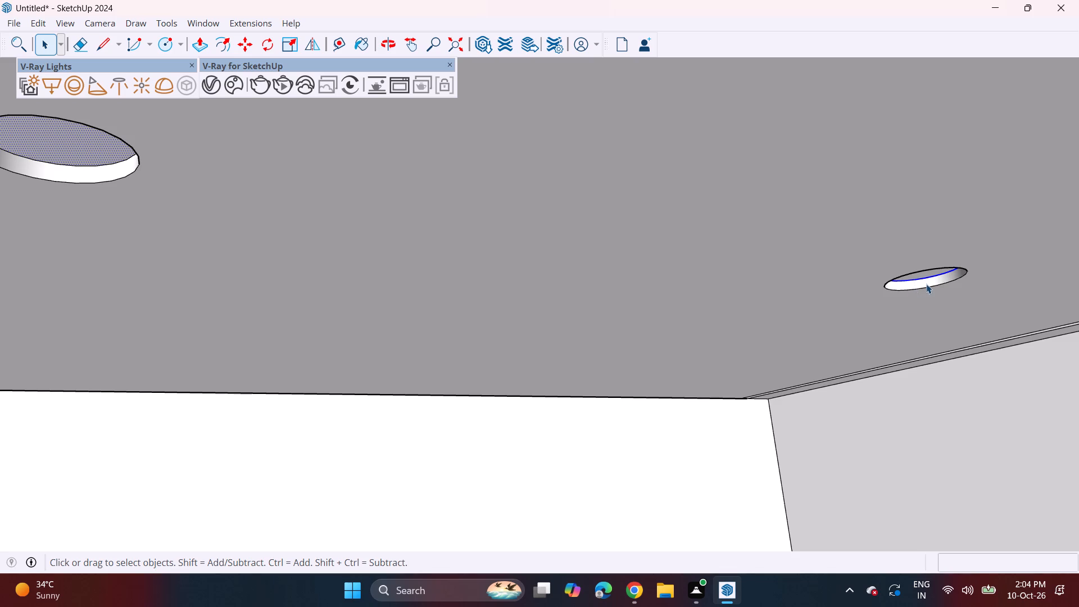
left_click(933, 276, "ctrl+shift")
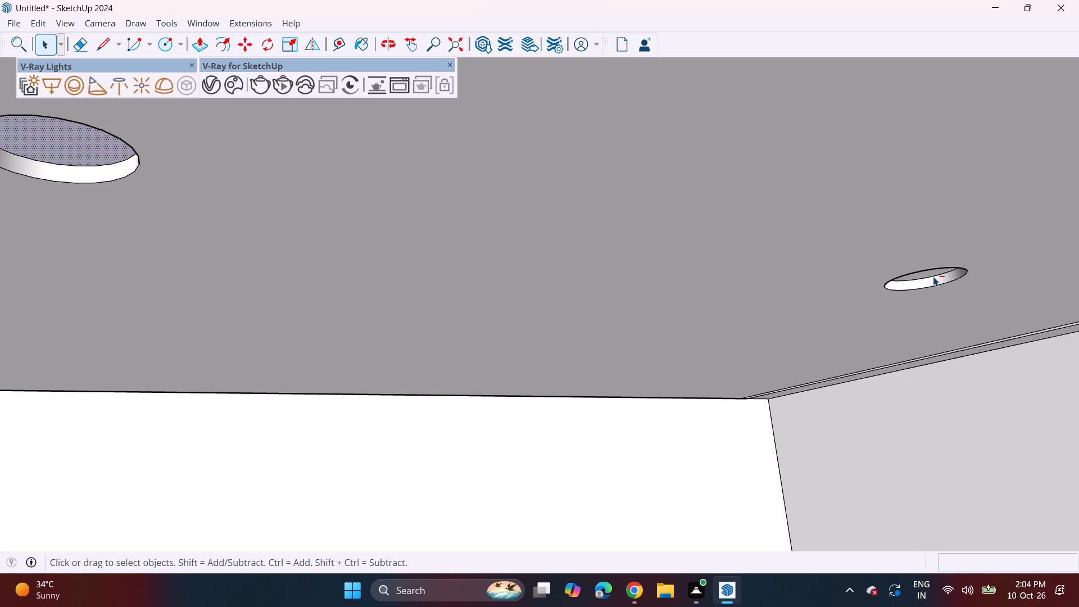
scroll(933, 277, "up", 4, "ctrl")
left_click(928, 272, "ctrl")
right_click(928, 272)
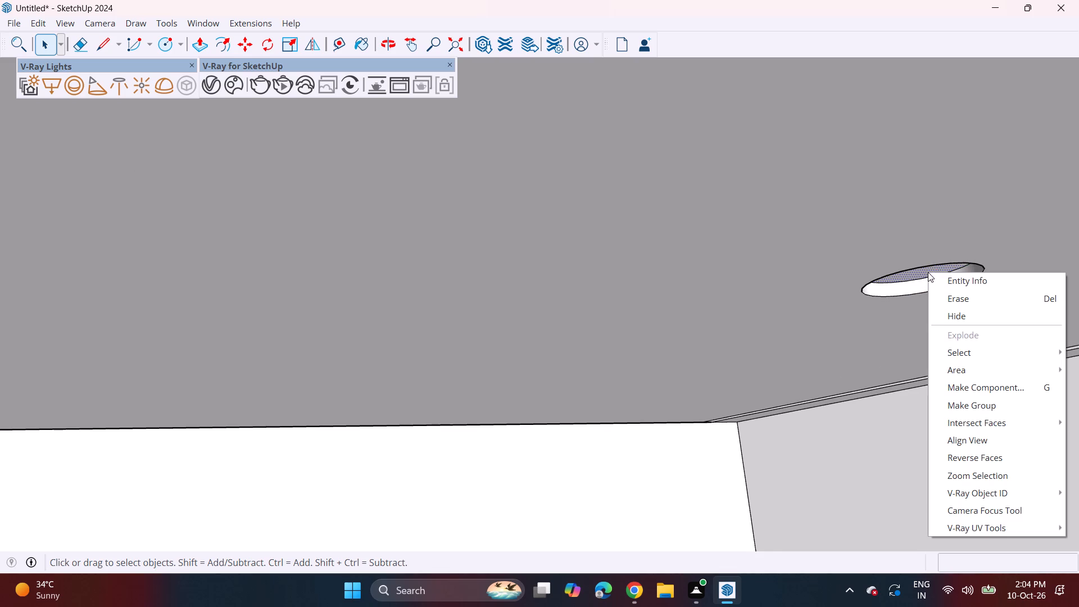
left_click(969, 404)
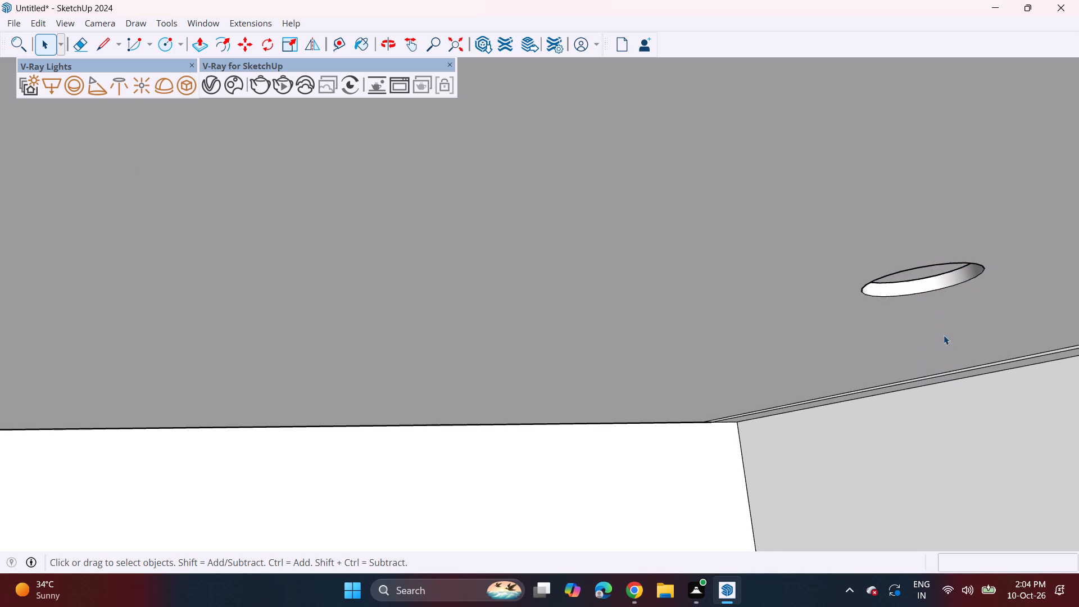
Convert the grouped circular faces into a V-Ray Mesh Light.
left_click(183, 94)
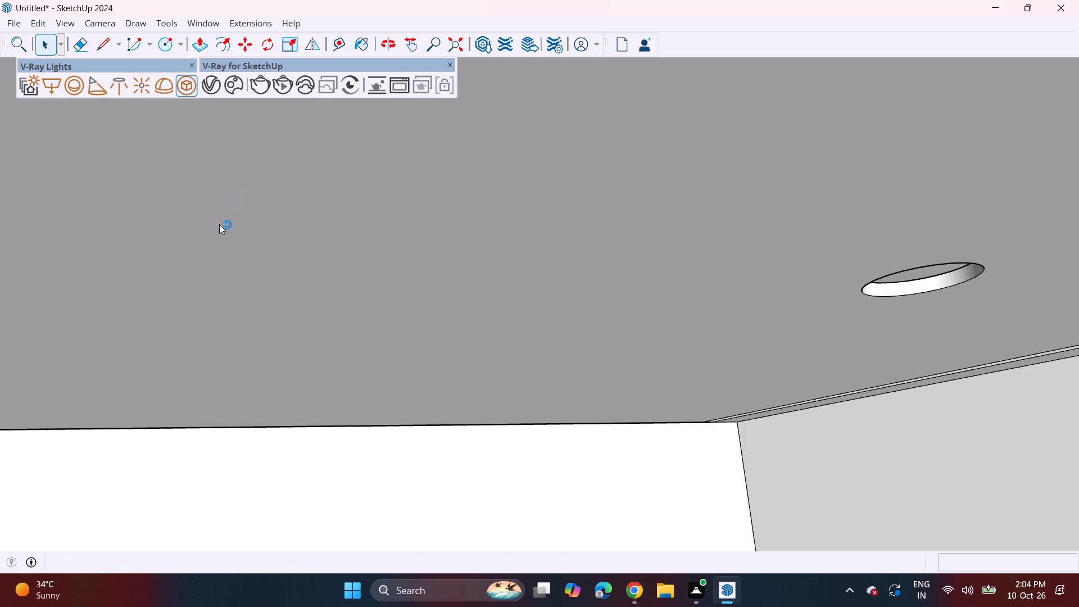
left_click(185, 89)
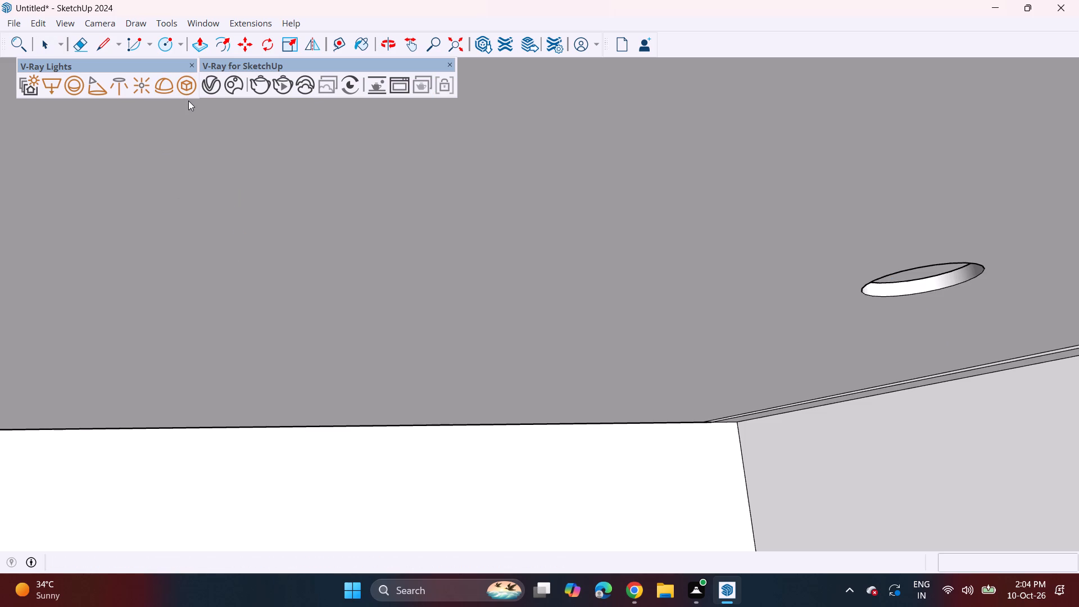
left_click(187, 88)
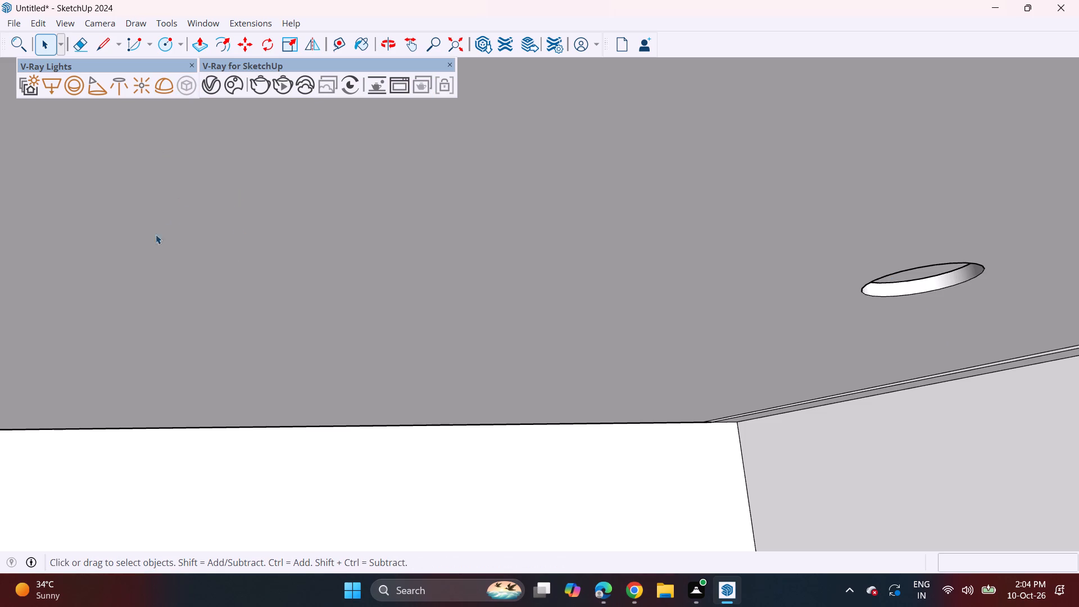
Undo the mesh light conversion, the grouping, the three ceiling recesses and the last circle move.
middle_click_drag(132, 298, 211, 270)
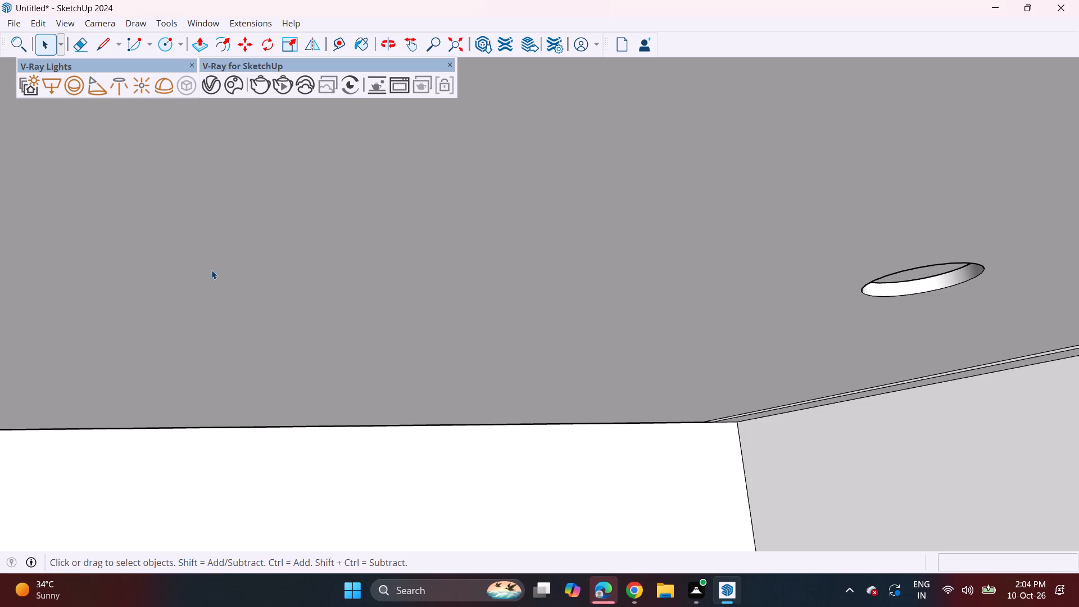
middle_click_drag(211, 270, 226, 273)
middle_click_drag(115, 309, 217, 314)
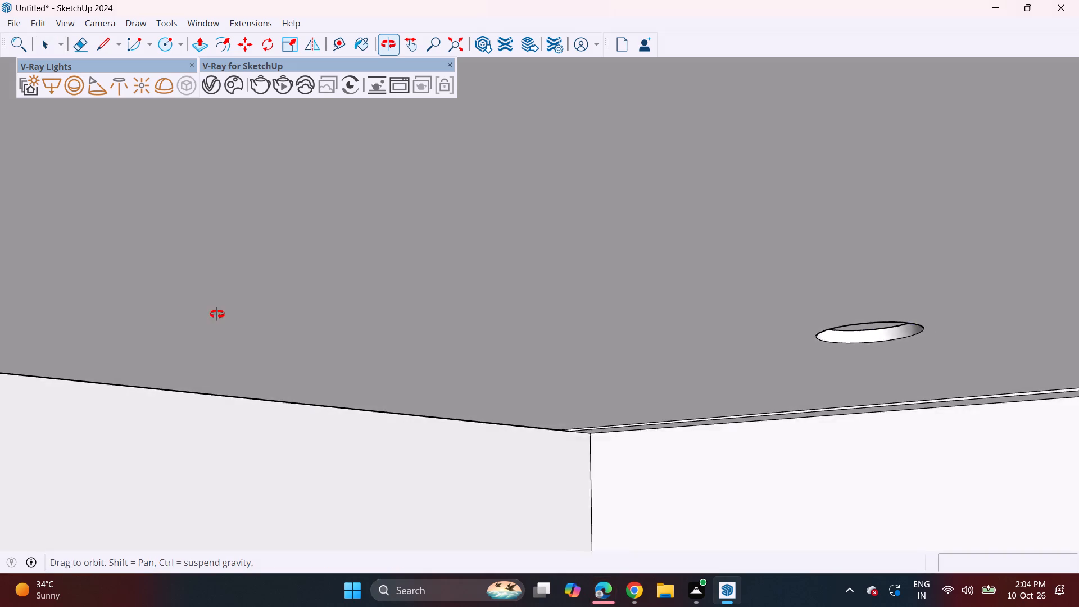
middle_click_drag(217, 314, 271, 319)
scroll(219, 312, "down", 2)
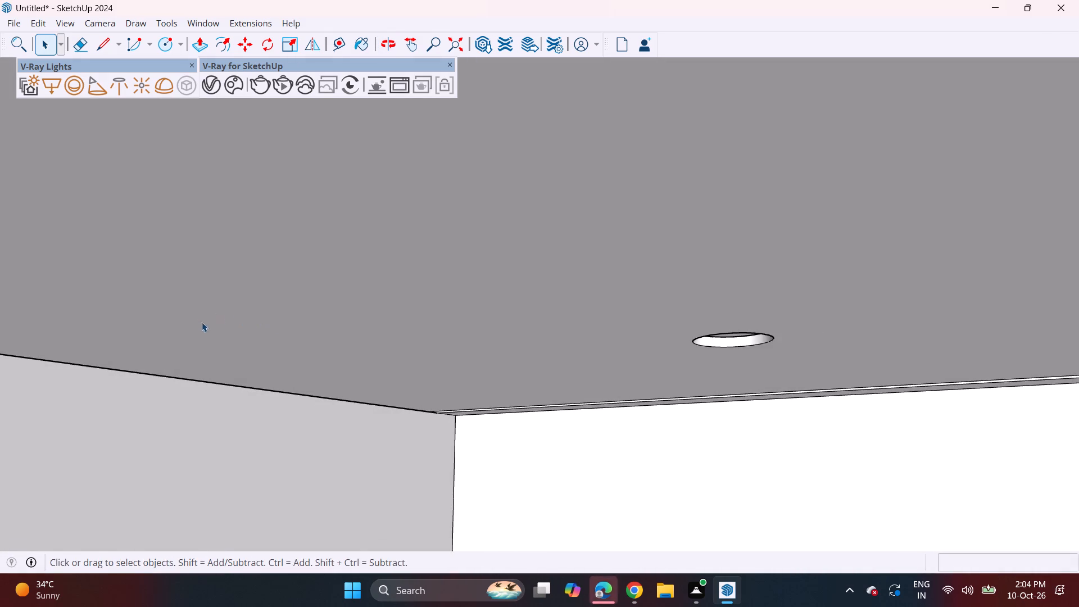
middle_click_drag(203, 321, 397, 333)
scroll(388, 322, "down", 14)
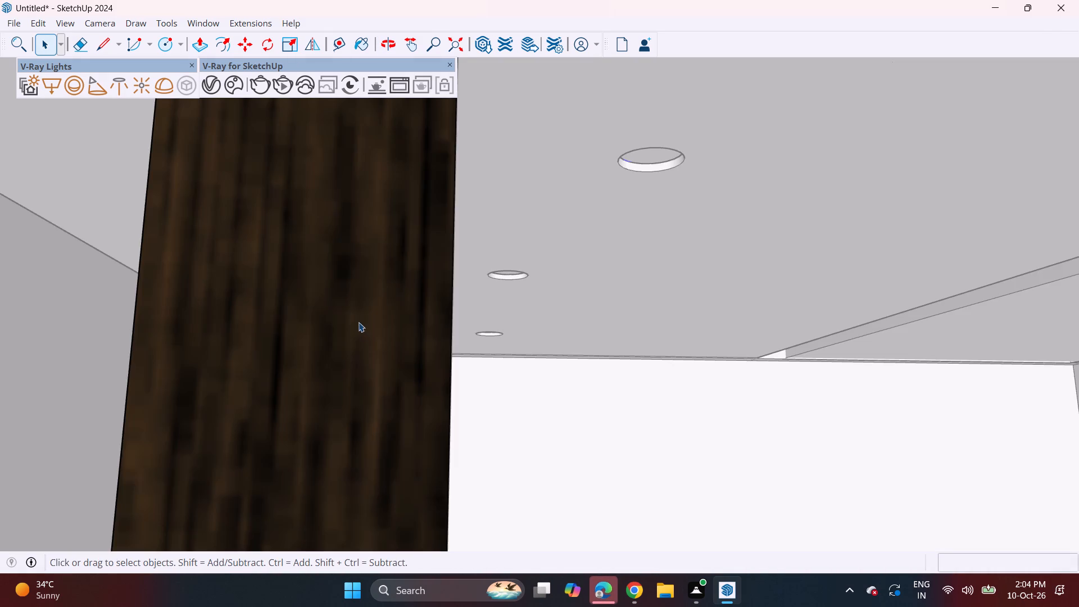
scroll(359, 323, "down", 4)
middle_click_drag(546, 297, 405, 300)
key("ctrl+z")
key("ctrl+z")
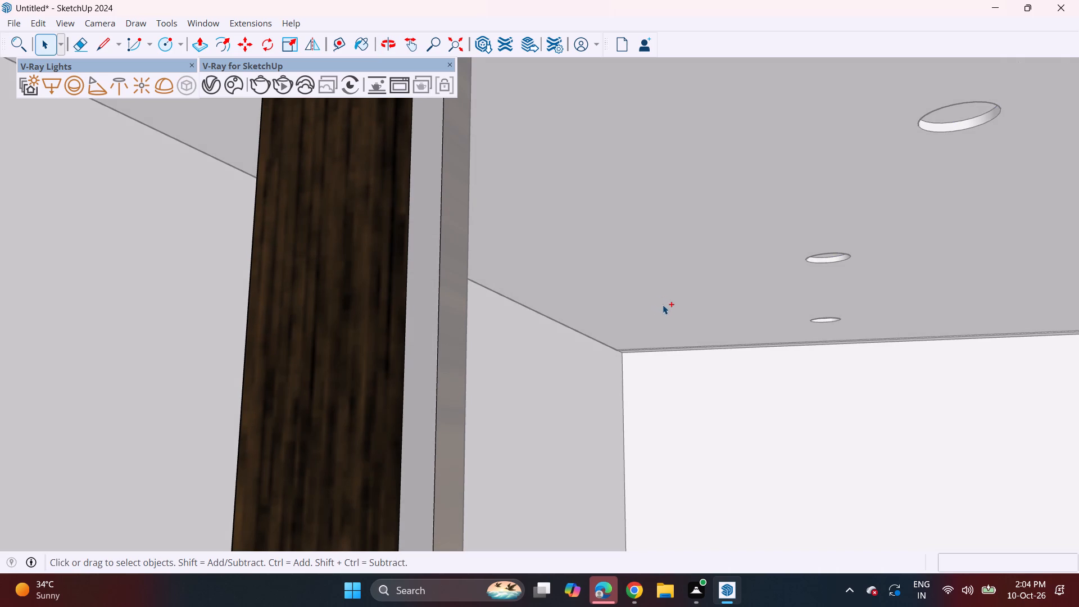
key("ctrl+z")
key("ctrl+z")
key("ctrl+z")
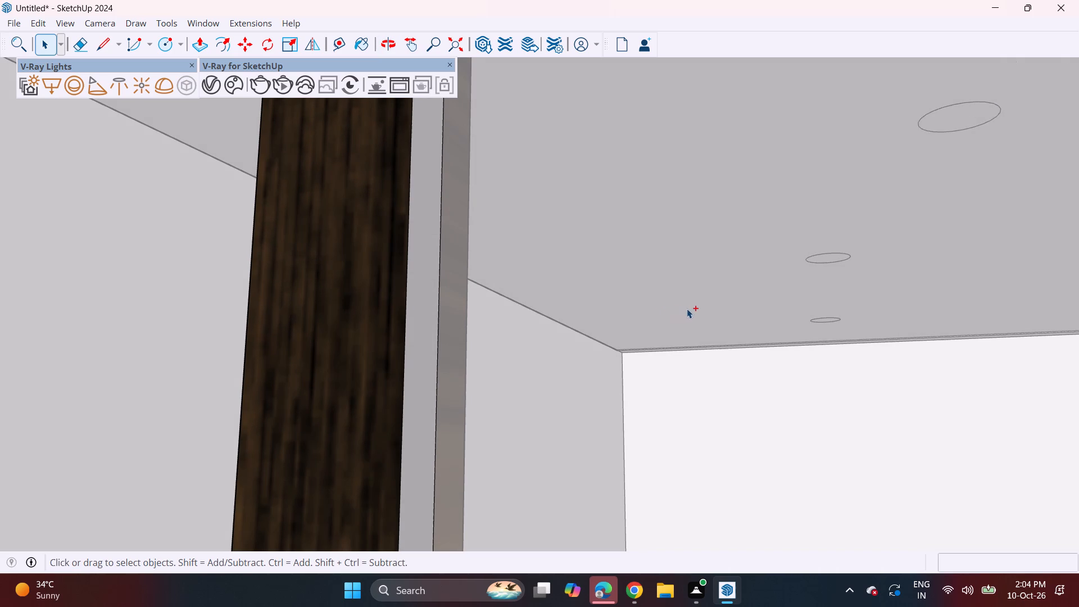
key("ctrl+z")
Look around the room with the three ceiling circles, then bring the whole building back into view.
middle_click_drag(924, 301, 854, 296)
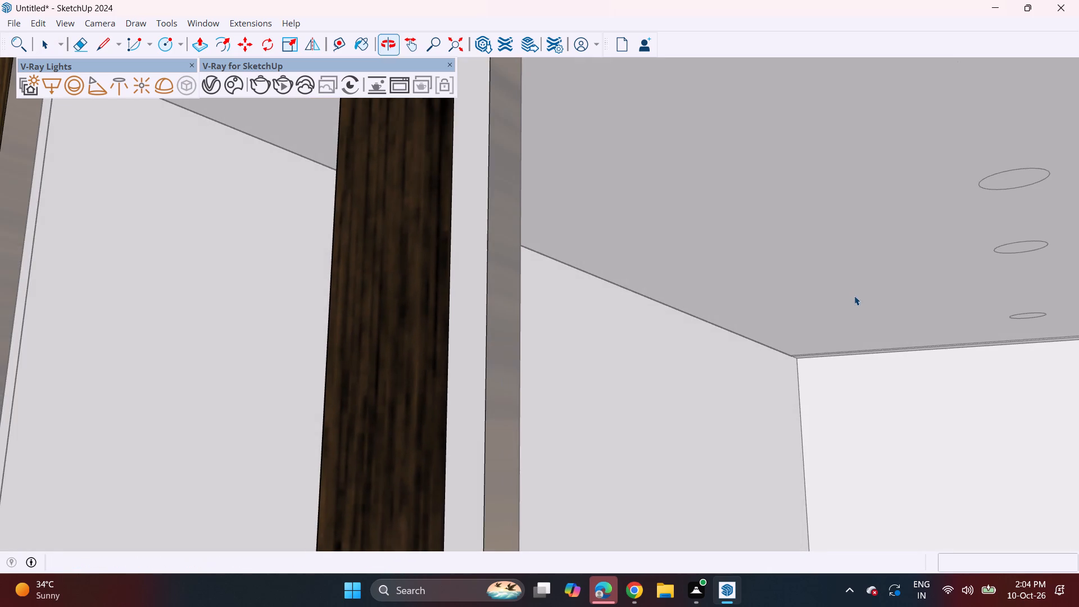
middle_click_drag(885, 296, 221, 323)
middle_click_drag(944, 266, 390, 339, "shift")
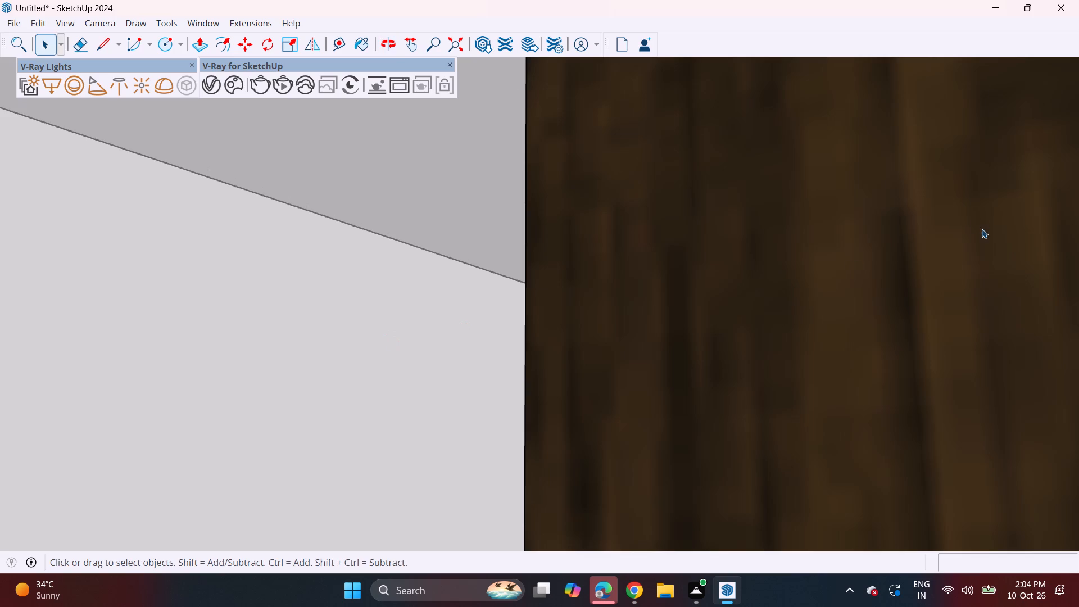
middle_click_drag(982, 229, 294, 325, "shift")
middle_click_drag(954, 199, 148, 325, "shift")
scroll(781, 216, "down", 4)
middle_click_drag(946, 215, 624, 240, "shift")
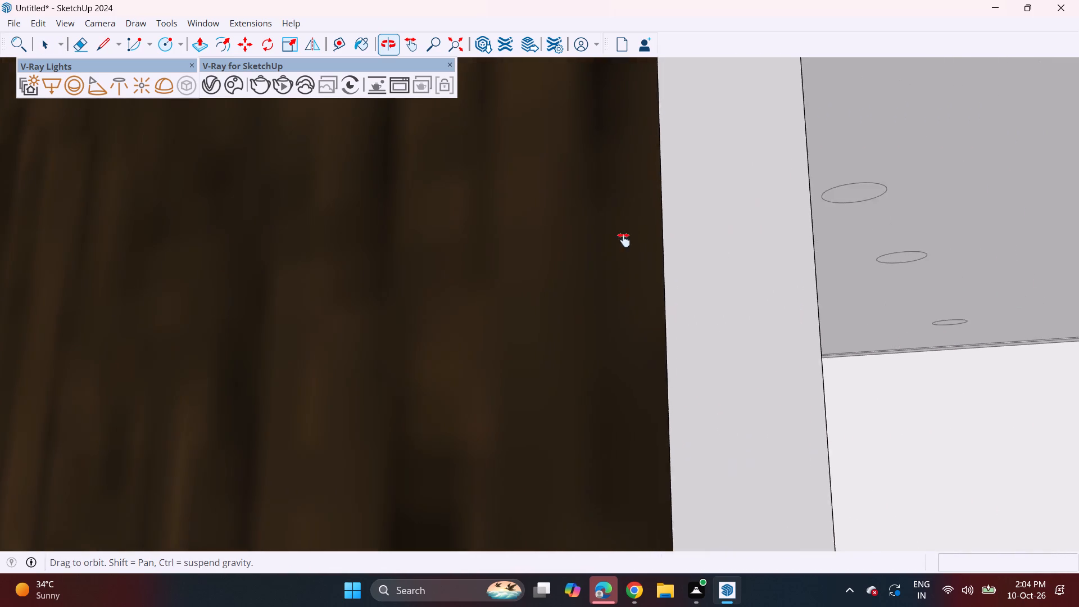
middle_click_drag(624, 240, 274, 303, "shift")
middle_click_drag(1014, 259, 320, 373)
middle_click_drag(993, 233, 350, 346, "shift")
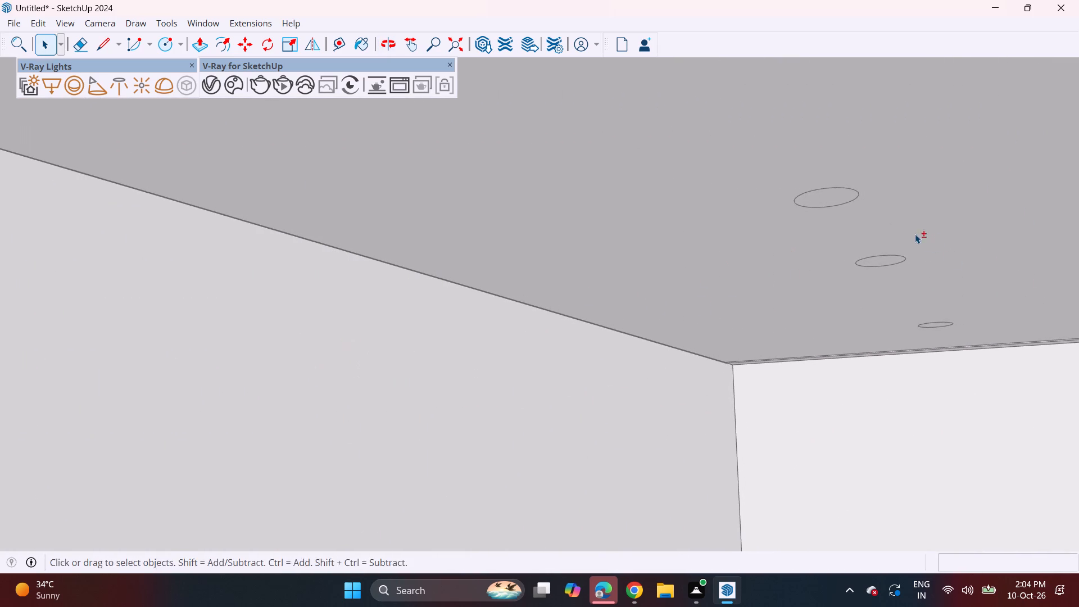
middle_click_drag(879, 247, 146, 470, "shift")
middle_click_drag(855, 315, 59, 255)
scroll(590, 241, "down", 3)
middle_click_drag(767, 309, 833, 145)
scroll(845, 161, "down", 14)
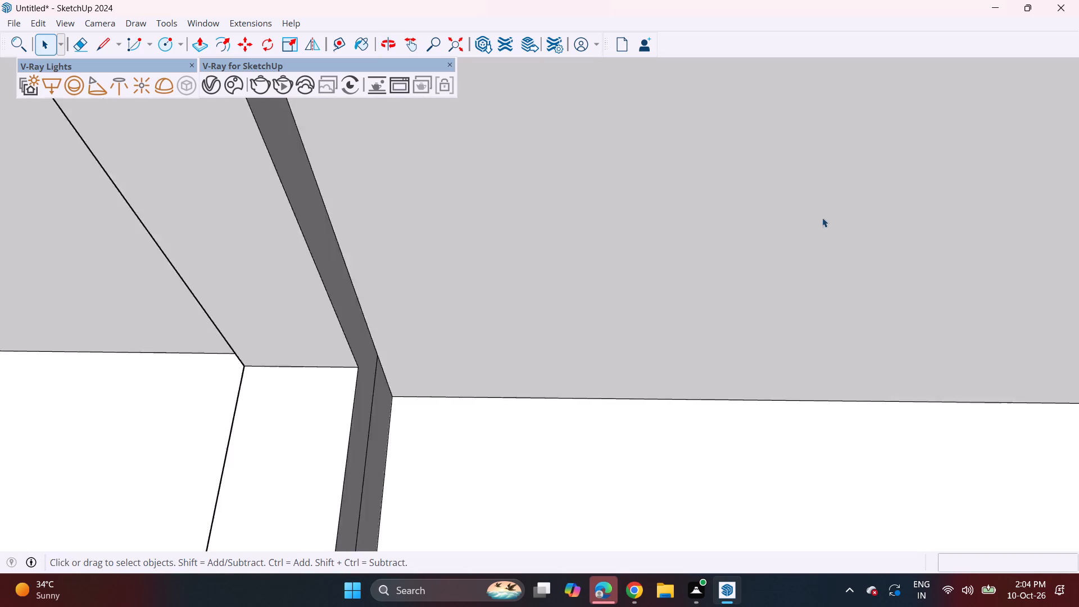
scroll(822, 218, "down", 2)
scroll(670, 232, "down", 1)
middle_click_drag(635, 201, 958, 230)
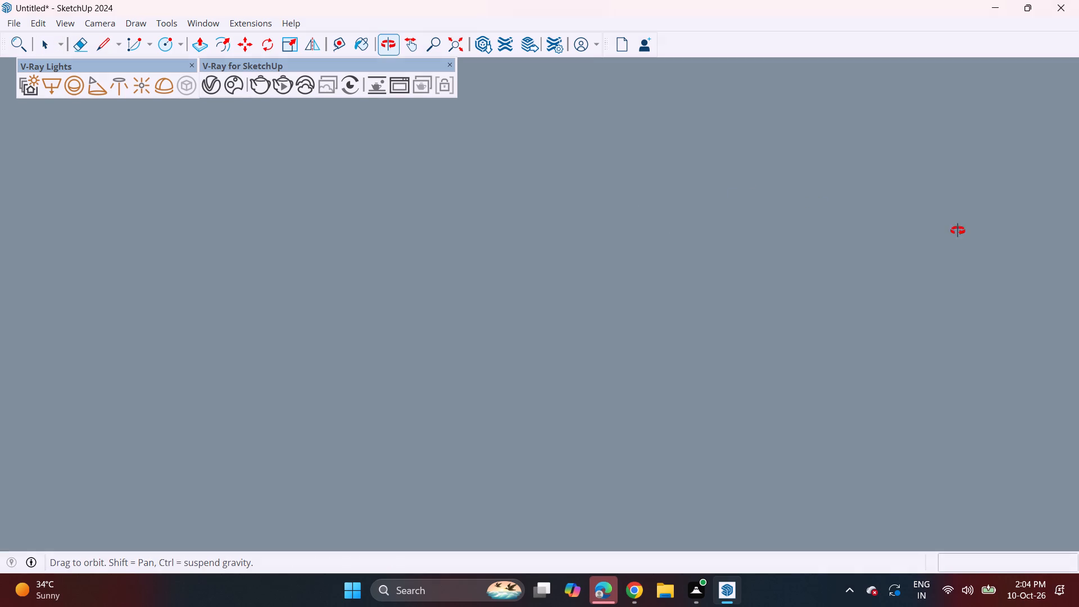
middle_click_drag(958, 230, 1078, 234)
scroll(651, 252, "down", 20)
scroll(651, 252, "down", 4)
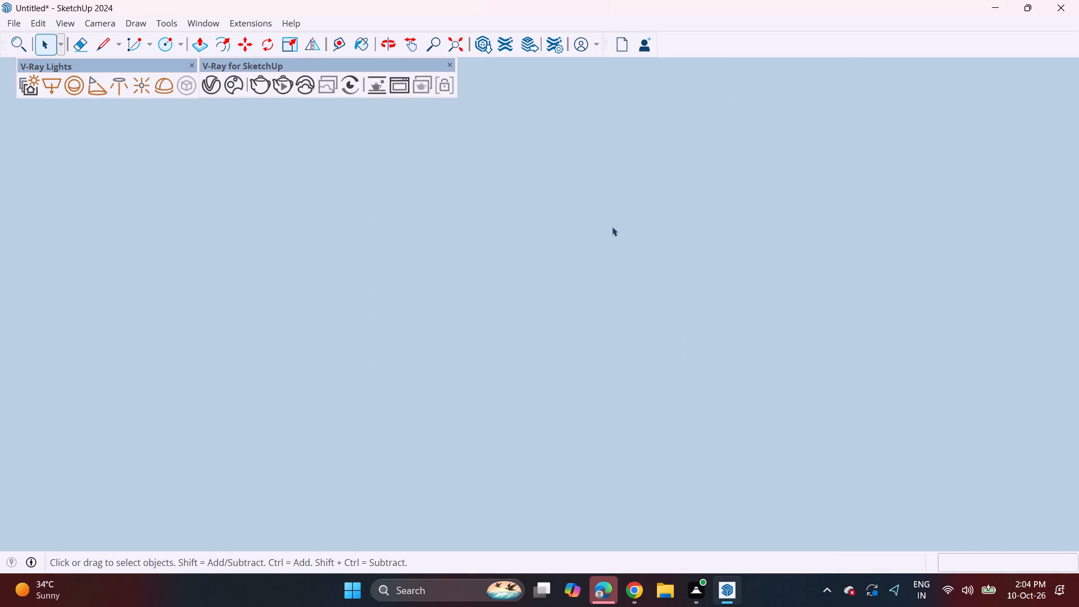
scroll(612, 227, "down", 20)
scroll(612, 227, "down", 11)
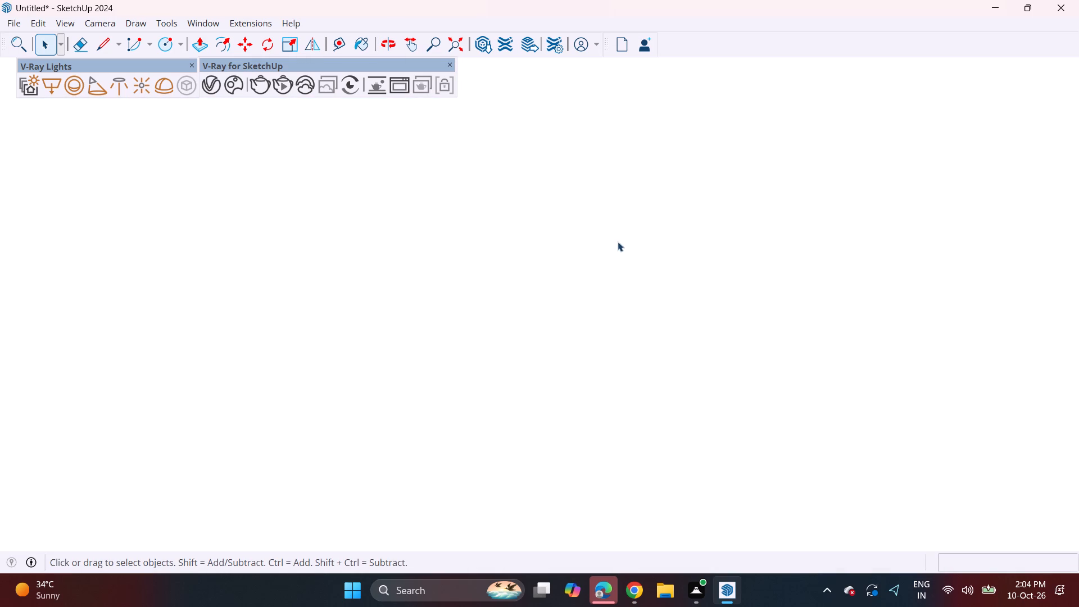
scroll(618, 242, "down", 20)
scroll(618, 242, "down", 11)
scroll(613, 238, "down", 20)
scroll(613, 238, "down", 2)
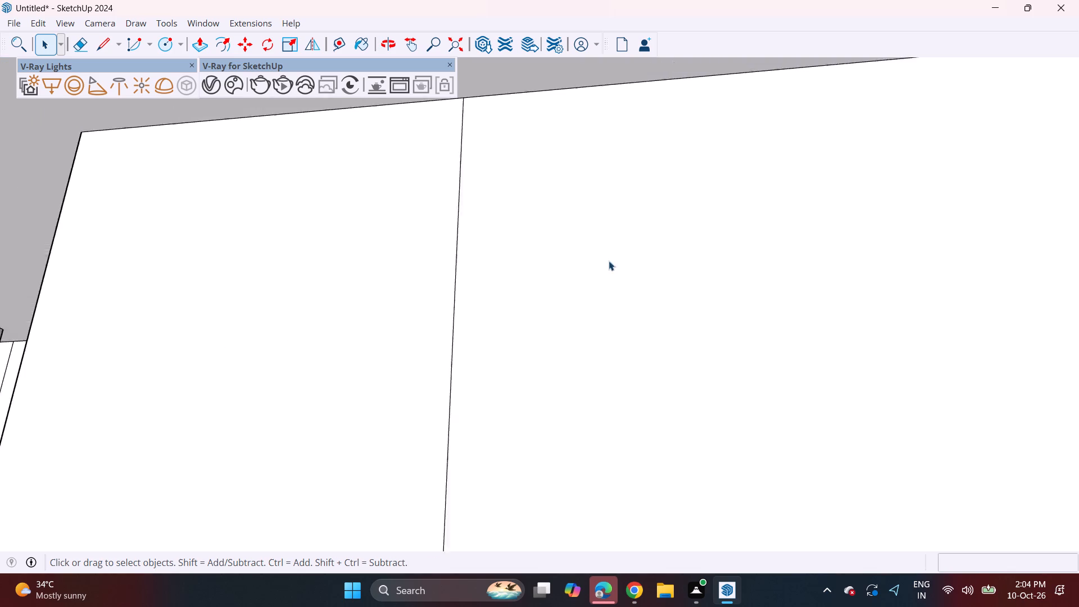
scroll(609, 261, "down", 5)
middle_click_drag(623, 319, 645, 419)
scroll(655, 331, "down", 17)
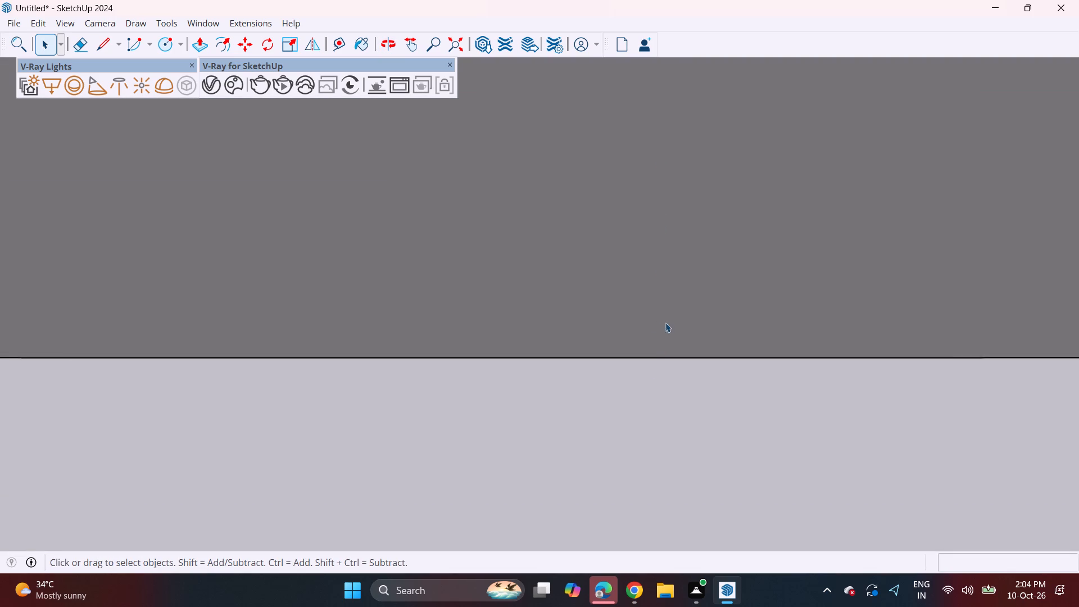
scroll(665, 323, "down", 9)
left_click(456, 42)
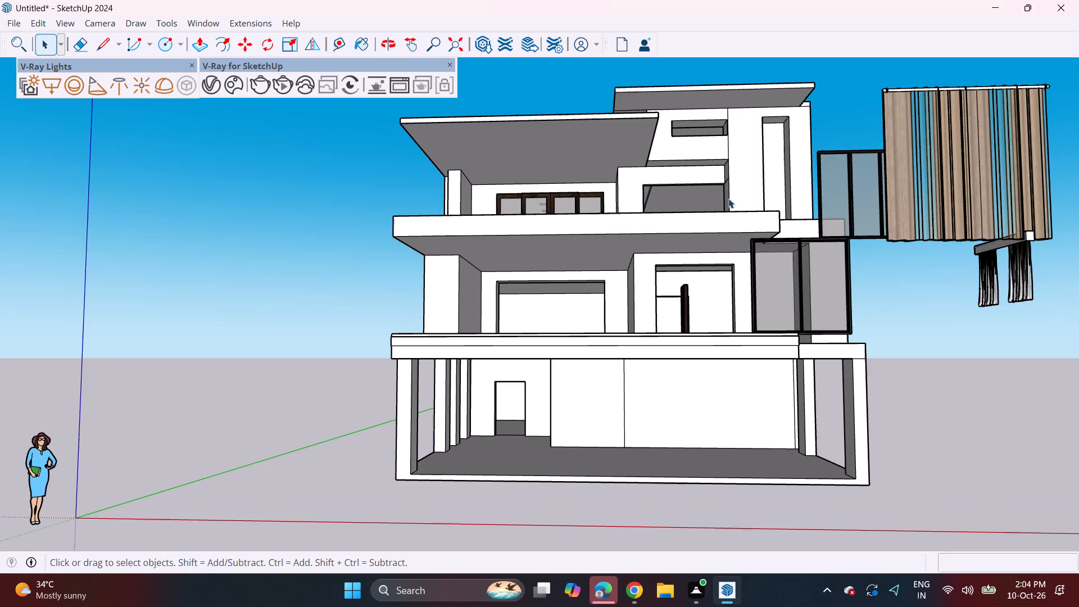
Push the three ceiling circles in the second-floor room up into the ceiling by 1 9/16".
middle_click_drag(702, 228, 645, 273)
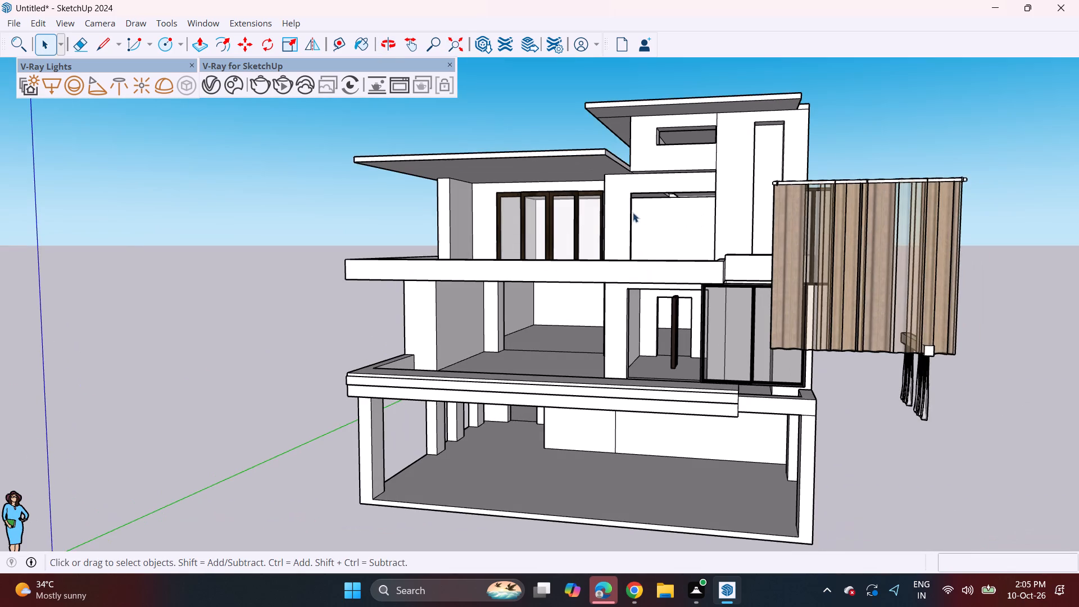
middle_click_drag(643, 200, 731, 170)
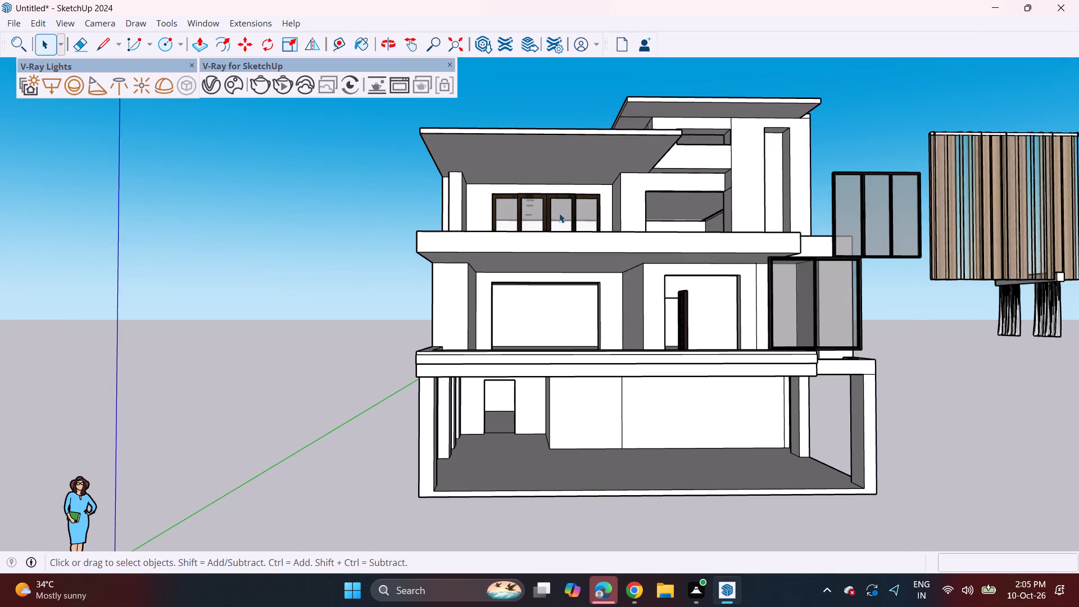
middle_click_drag(686, 174, 607, 189)
scroll(696, 235, "up", 12)
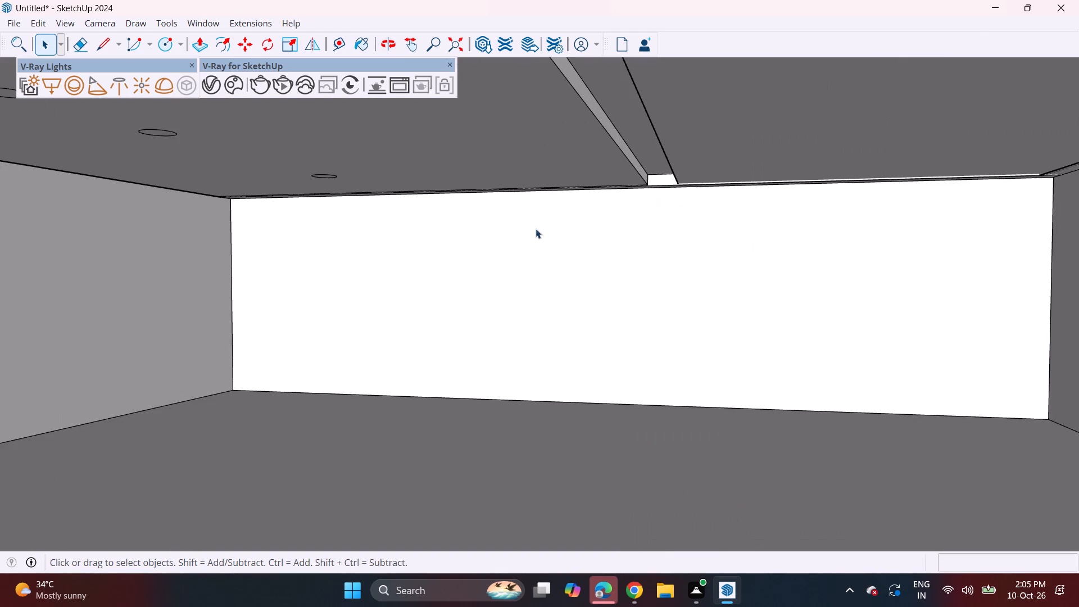
middle_click_drag(442, 233, 513, 268)
middle_click_drag(607, 266, 485, 238)
middle_click_drag(443, 228, 502, 276, "shift")
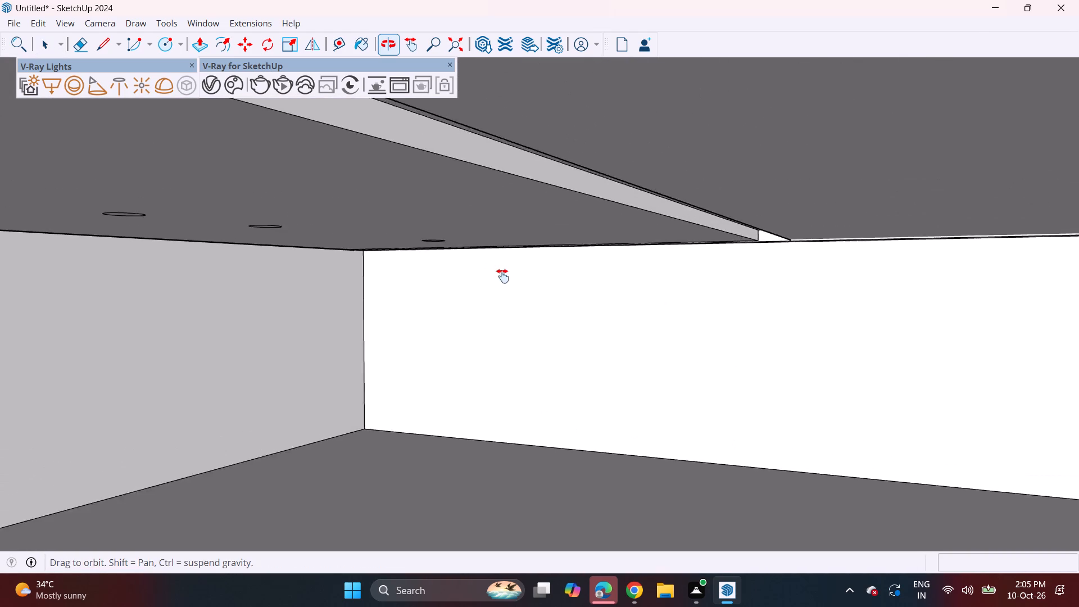
middle_click_drag(502, 276, 523, 287, "shift")
middle_click_drag(485, 310, 431, 243)
scroll(498, 284, "up", 5)
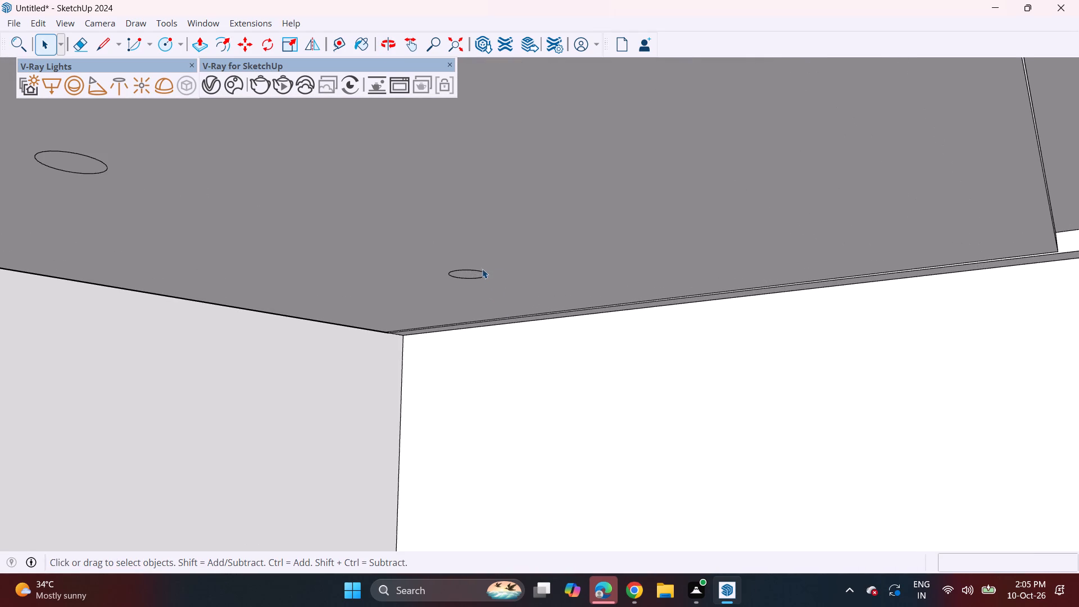
key("p")
left_click(469, 273)
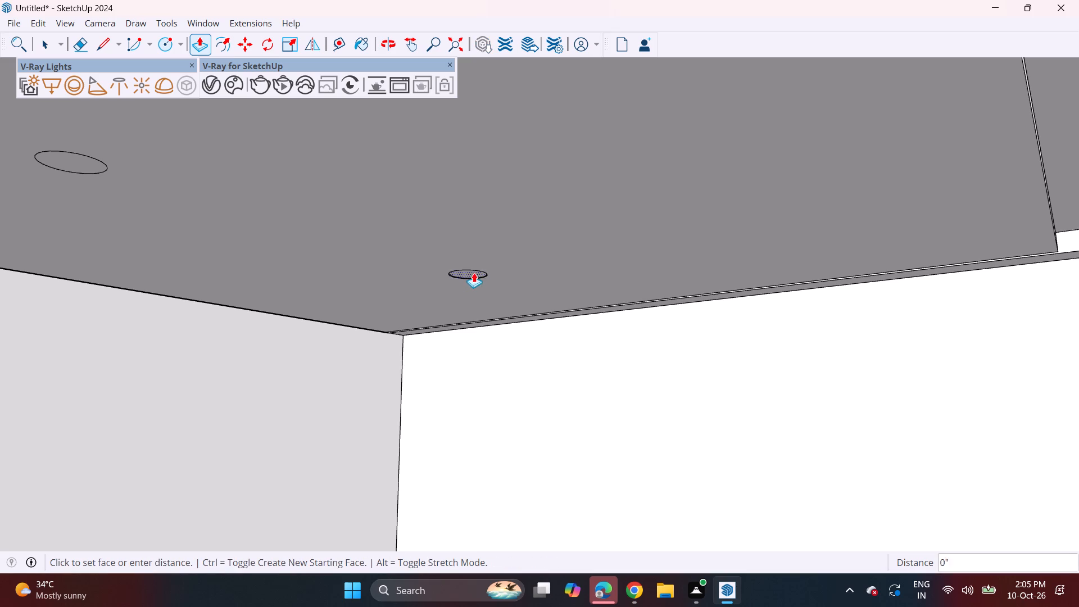
scroll(477, 268, "up", 7)
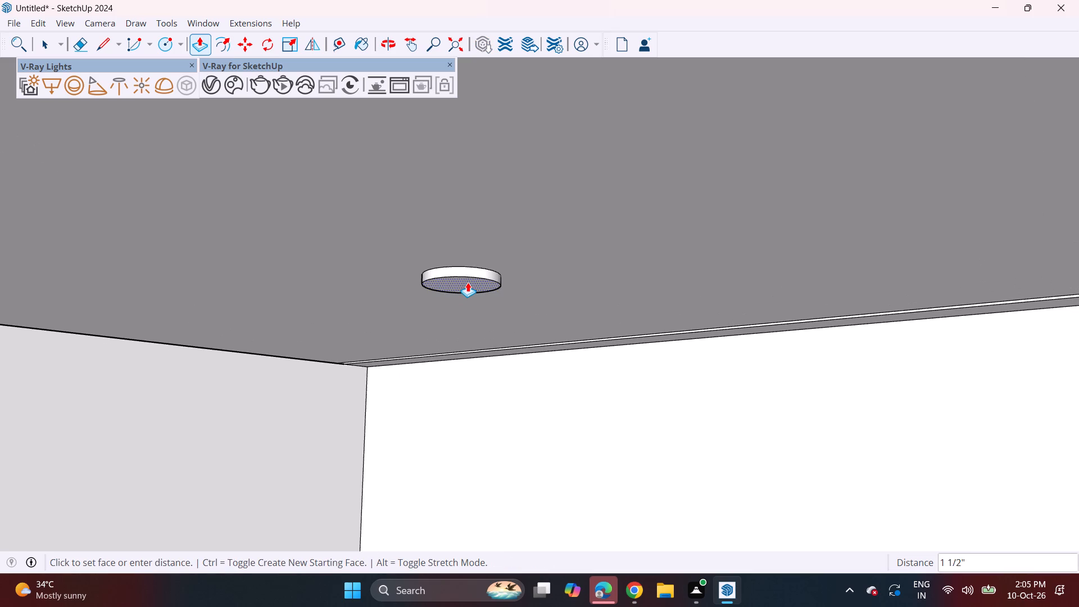
scroll(466, 280, "up", 3)
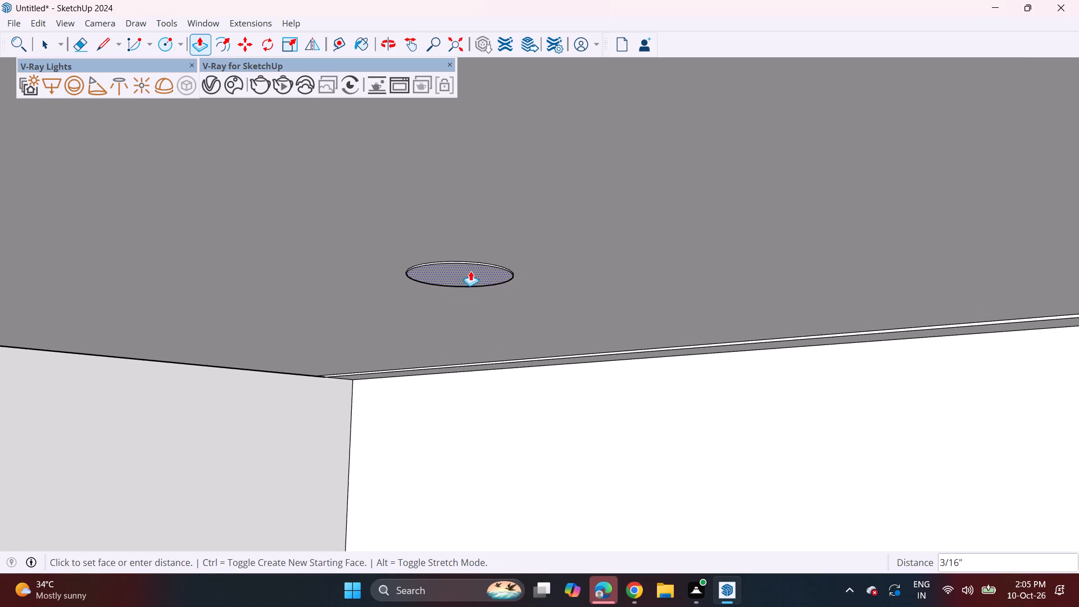
left_click(474, 256)
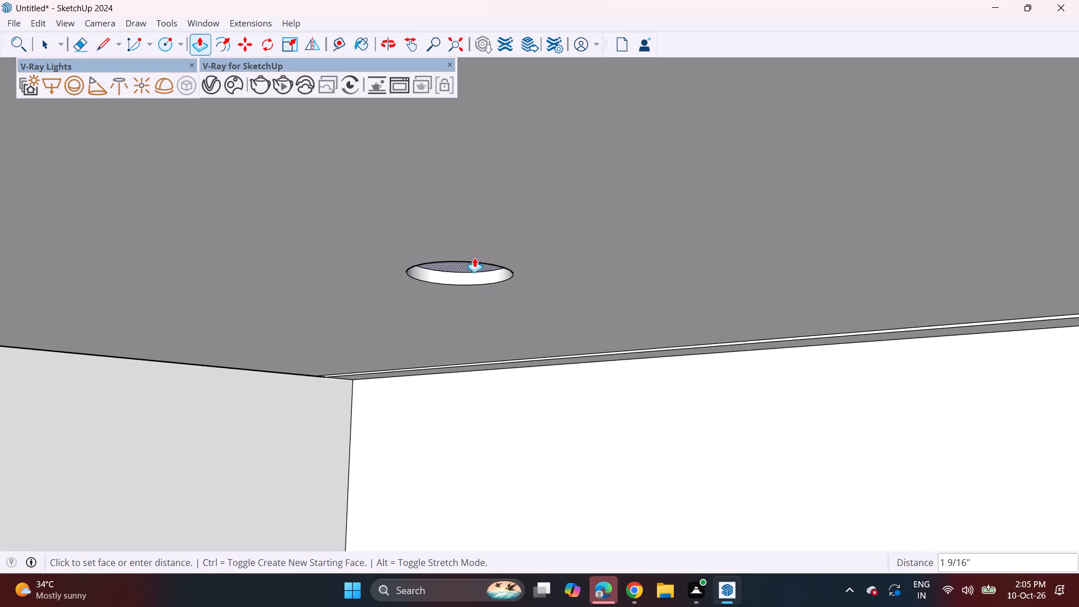
middle_click_drag(389, 291, 702, 333)
scroll(578, 282, "down", 3)
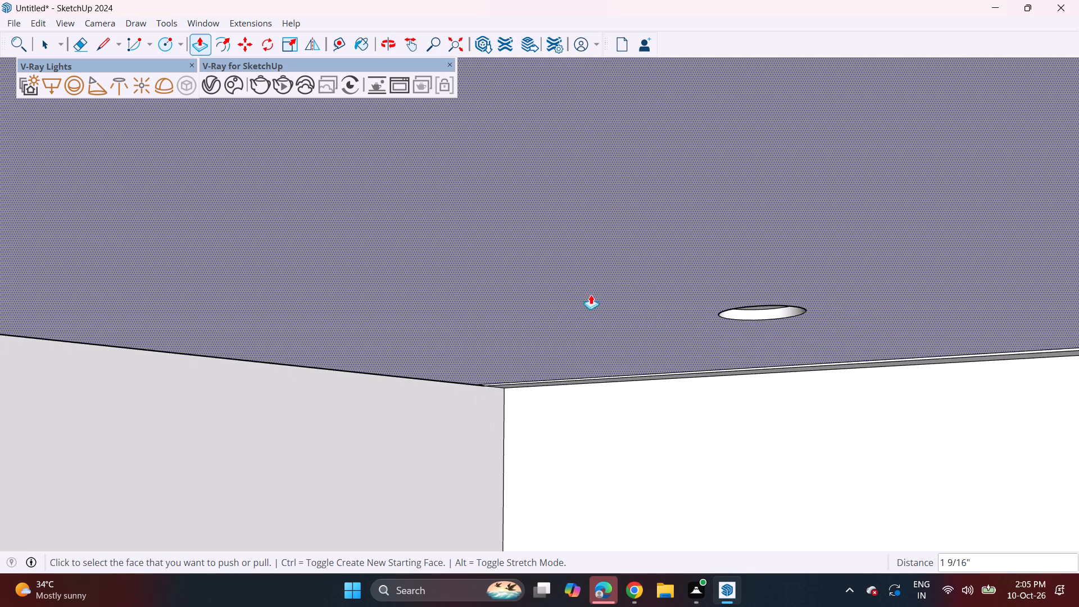
scroll(560, 295, "down", 4)
middle_click_drag(575, 303, 723, 374, "shift")
double_click(475, 271)
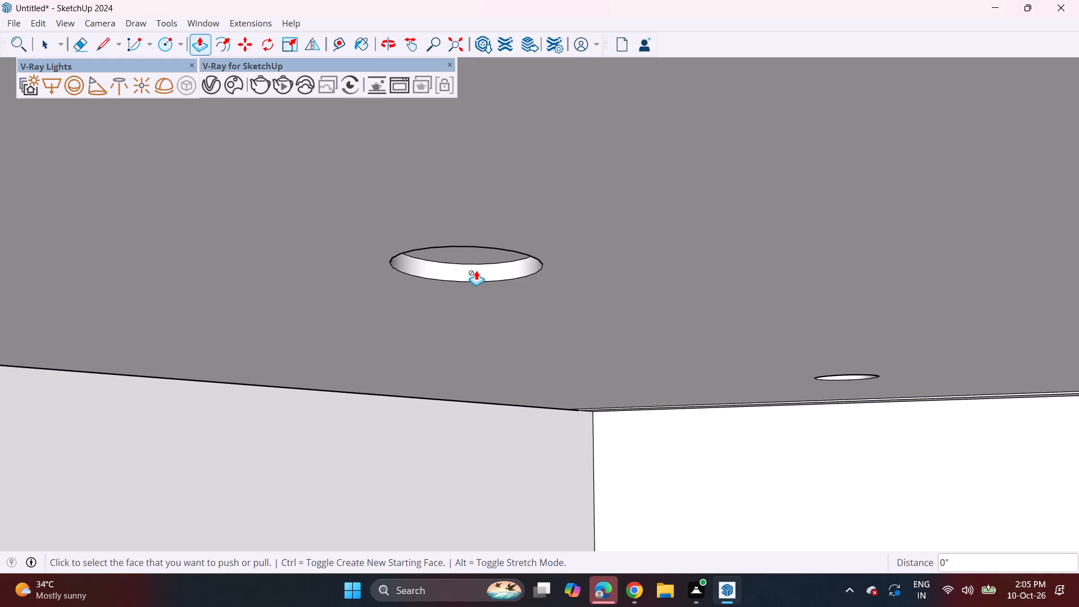
middle_click_drag(558, 288, 662, 323, "shift")
scroll(622, 300, "down", 4)
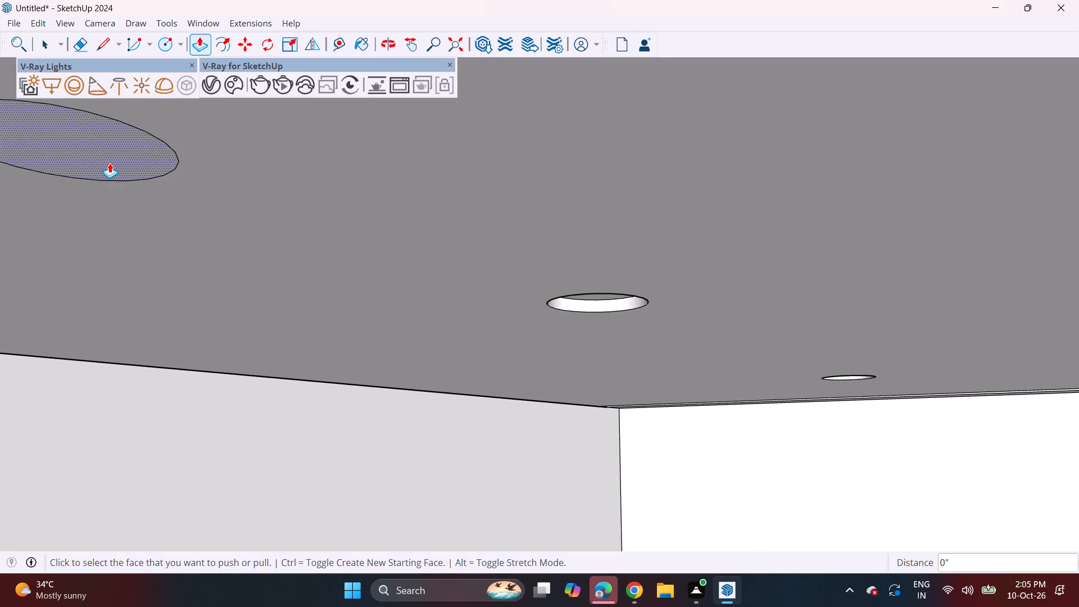
double_click(110, 163)
Select the circular faces inside the three ceiling recesses and make them a group.
key("space")
left_click(114, 136)
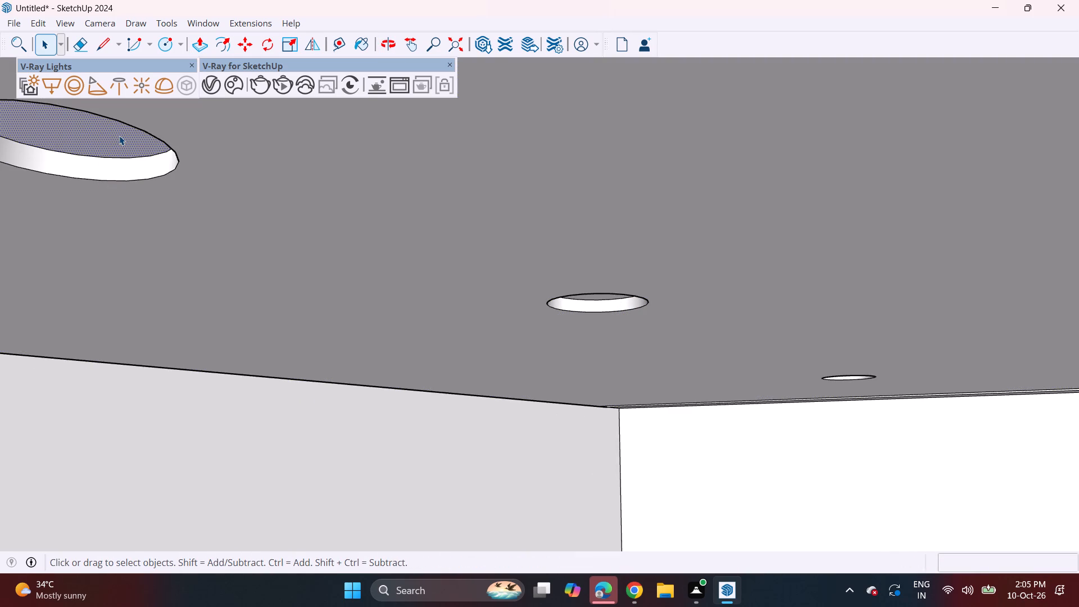
scroll(587, 291, "up", 3, "ctrl")
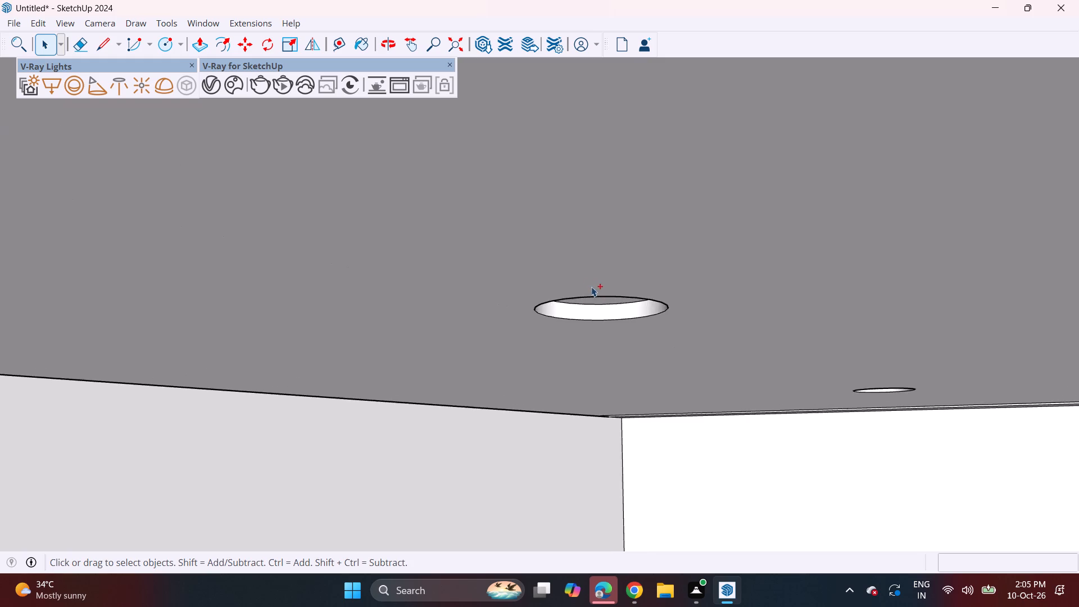
middle_click_drag(592, 289, 593, 179, "ctrl")
left_click(596, 291, "ctrl")
middle_click_drag(753, 371, 687, 289, "ctrl")
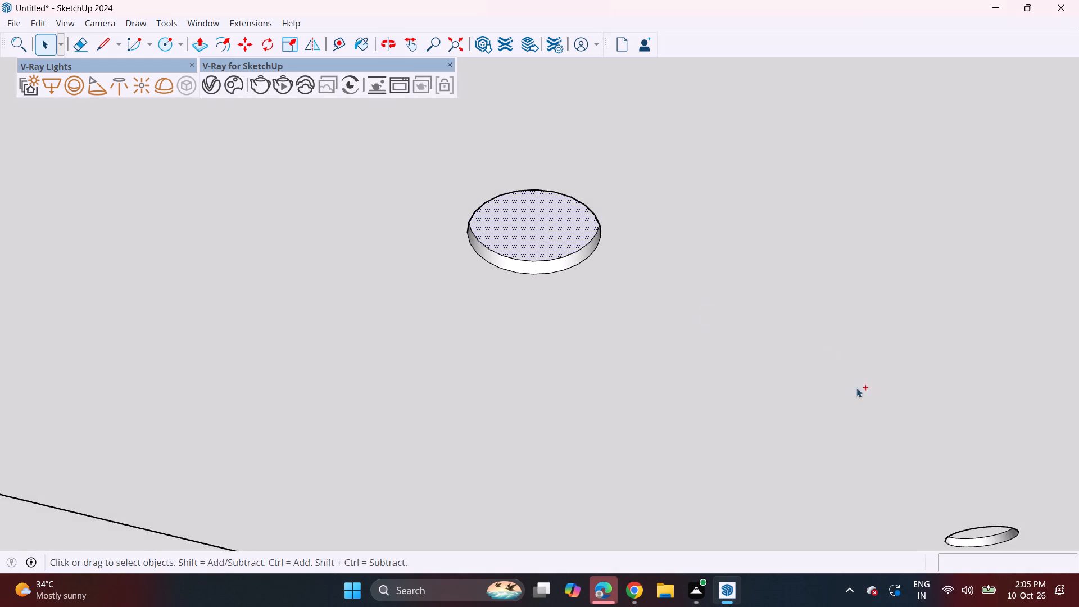
middle_click_drag(955, 475, 1056, 531, "ctrl")
middle_click_drag(891, 475, 727, 465, "ctrl+shift")
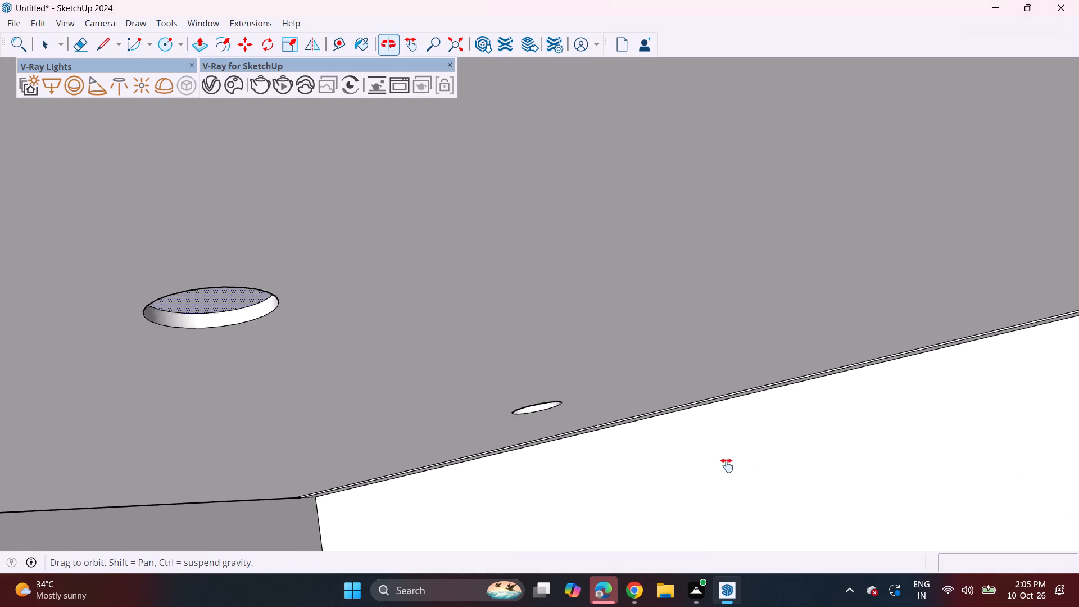
middle_click_drag(727, 465, 708, 455, "ctrl+shift")
scroll(532, 405, "up", 1, "ctrl")
middle_click_drag(532, 405, 514, 383, "ctrl")
scroll(498, 400, "up", 8, "ctrl")
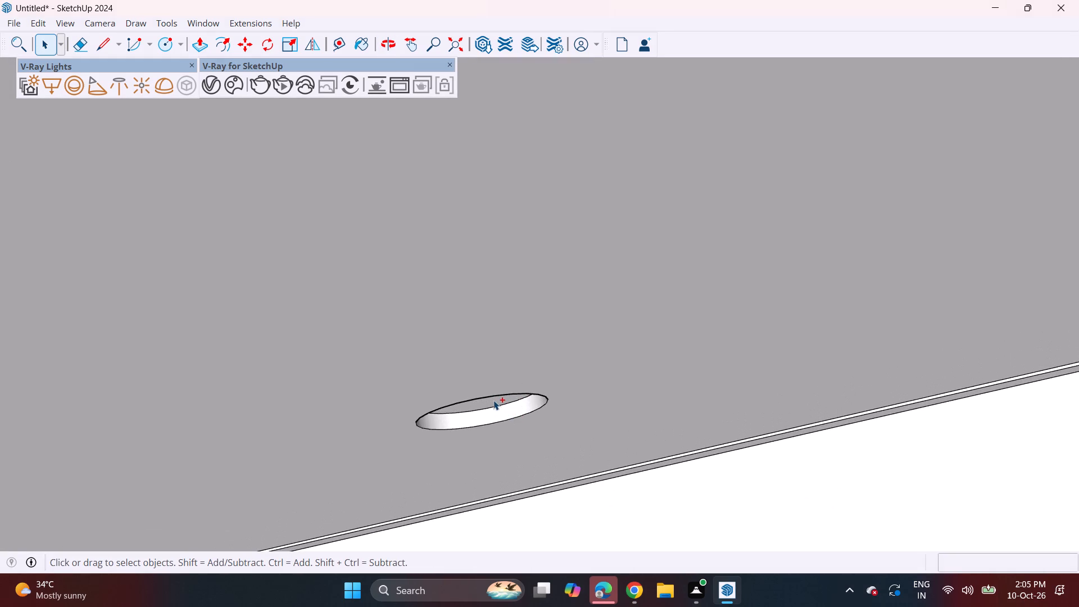
left_click(493, 400, "ctrl")
right_click(496, 399, "ctrl")
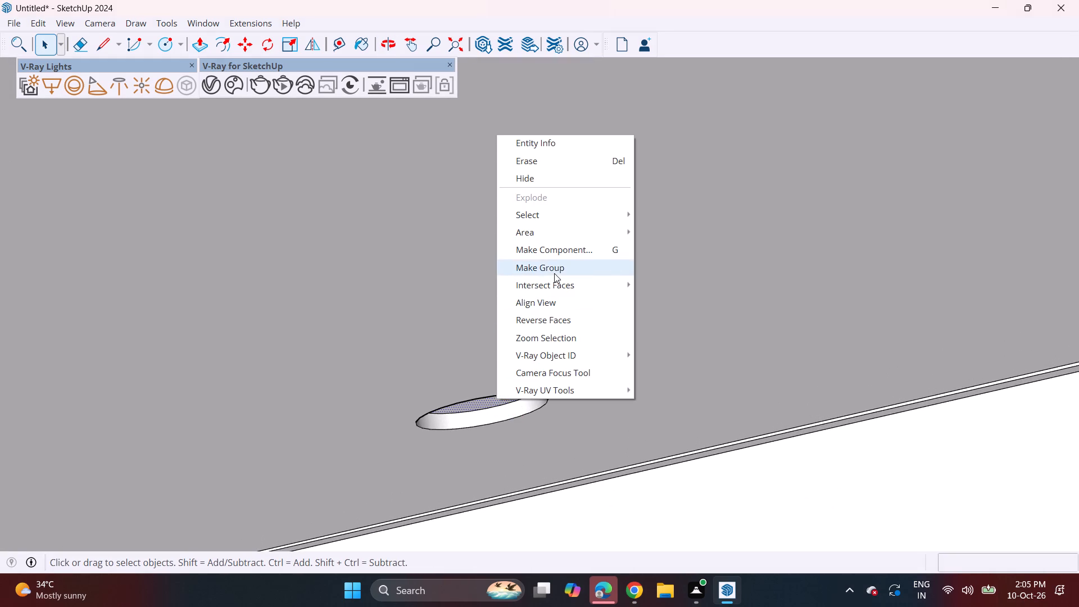
left_click(554, 273)
Convert the grouped circular faces into a V-Ray Mesh Light.
left_click(194, 81)
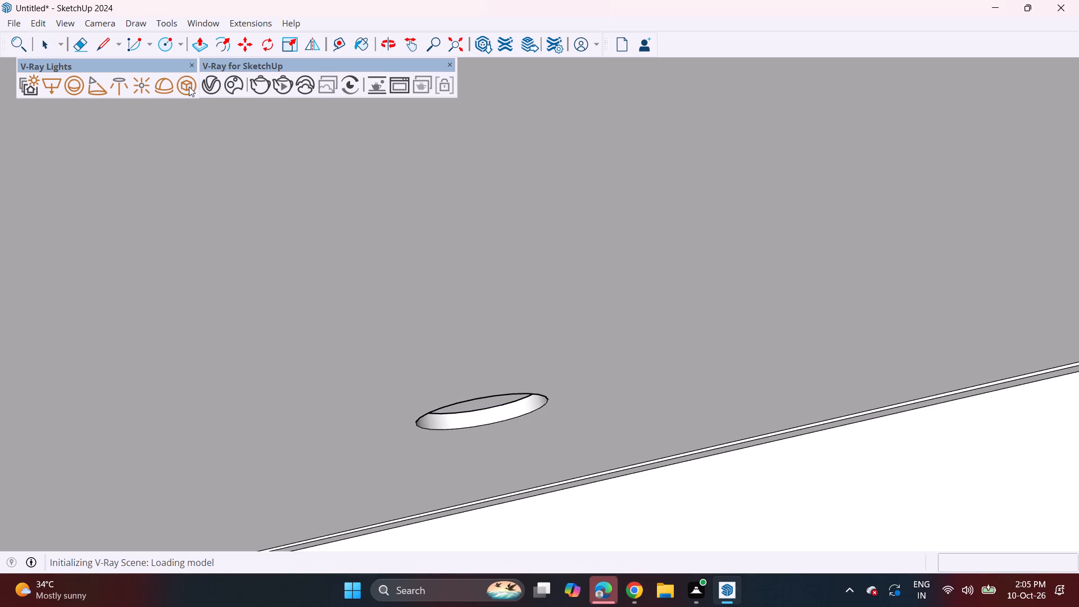
left_click(189, 87)
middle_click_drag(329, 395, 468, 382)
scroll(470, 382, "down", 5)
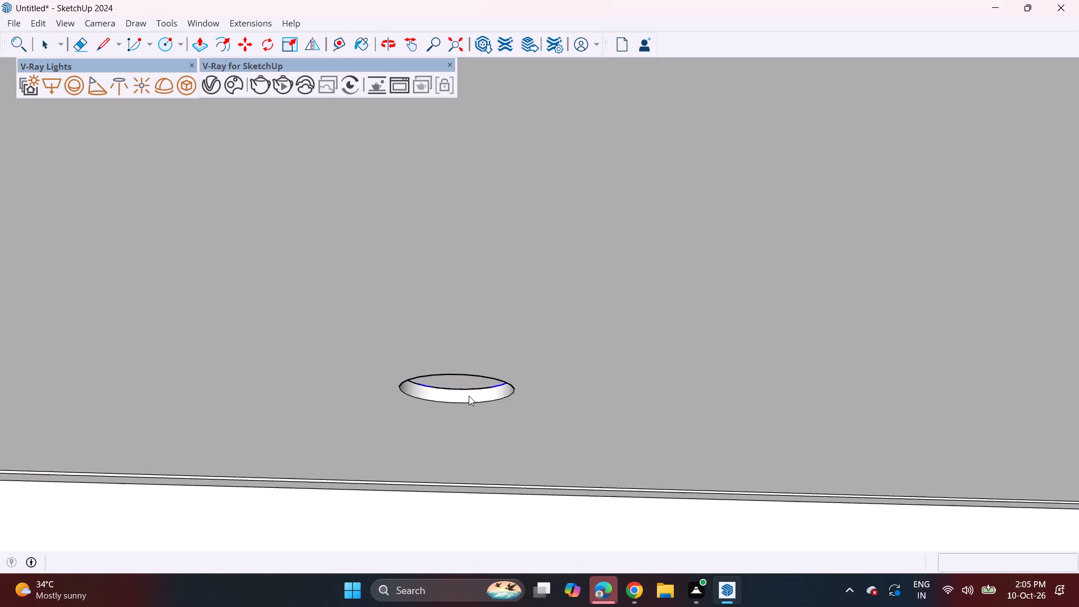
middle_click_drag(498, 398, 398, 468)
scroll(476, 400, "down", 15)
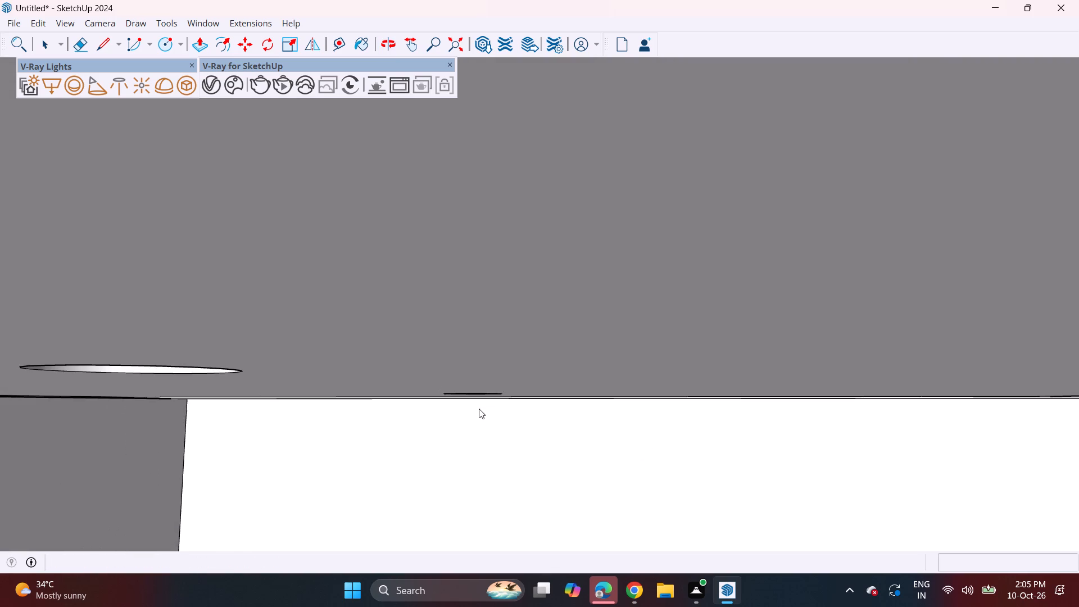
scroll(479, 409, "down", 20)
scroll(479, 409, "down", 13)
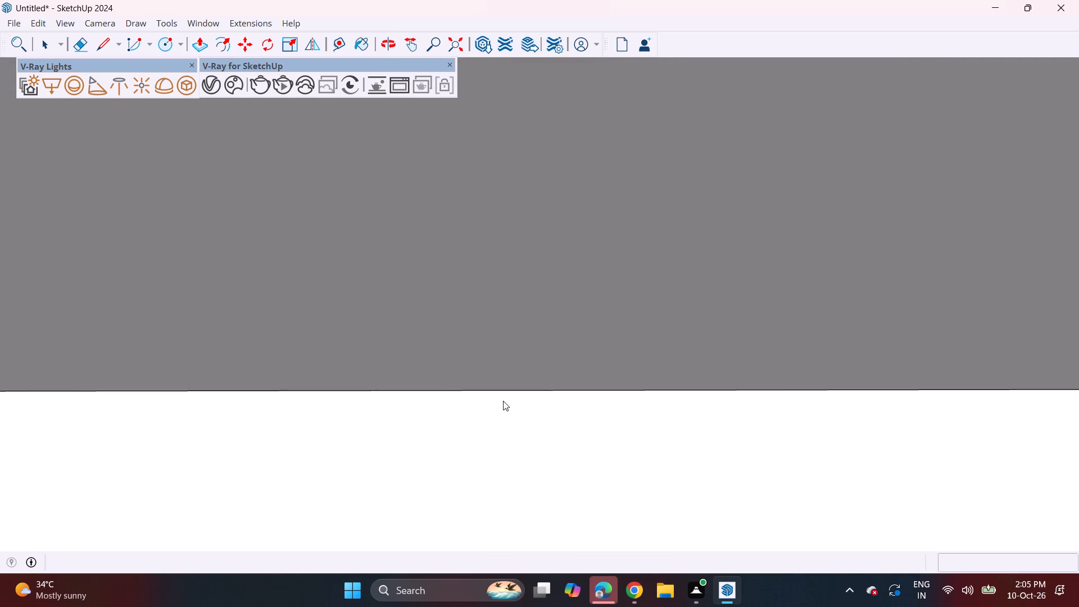
In the second-floor room behind the open window opening, push the narrow side face of the ceiling step about 1' 4 3/16" across the gap.
scroll(503, 401, "down", 2)
left_click(457, 51)
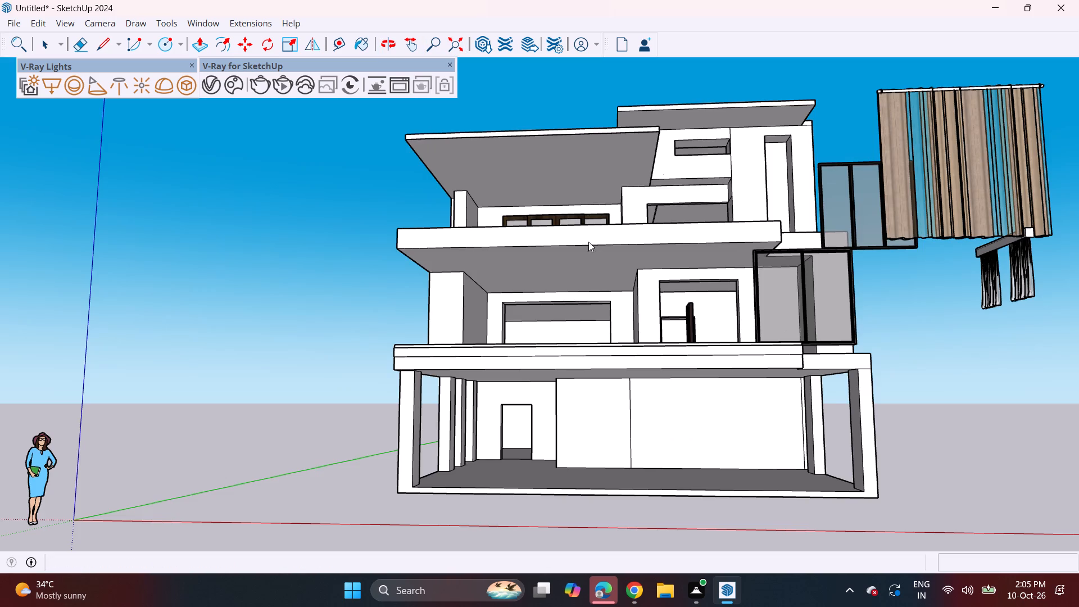
middle_click_drag(591, 244, 586, 300)
scroll(702, 248, "up", 3)
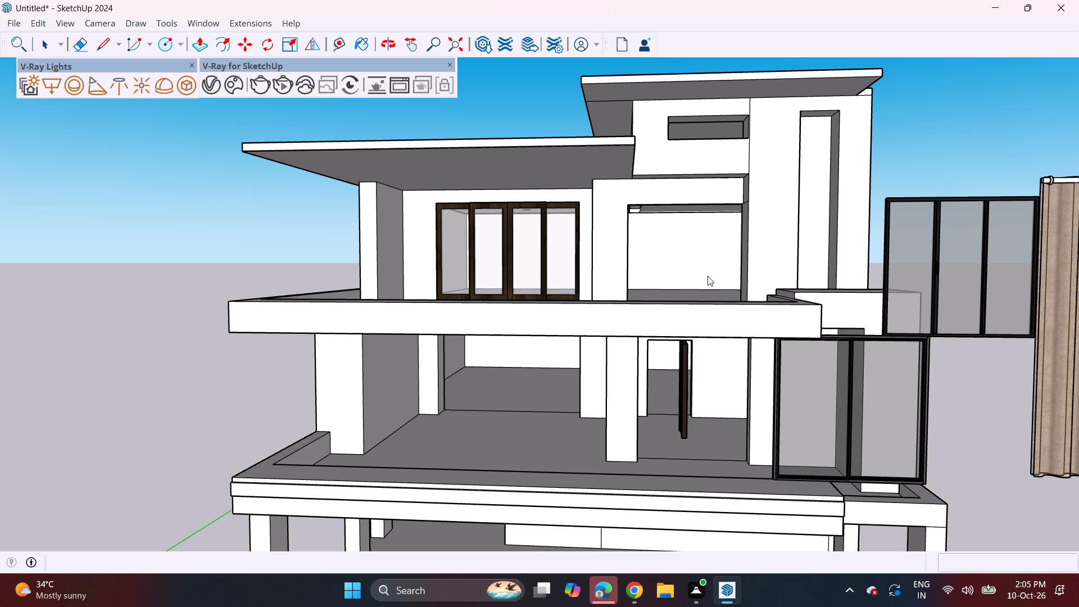
middle_click_drag(672, 262, 710, 231)
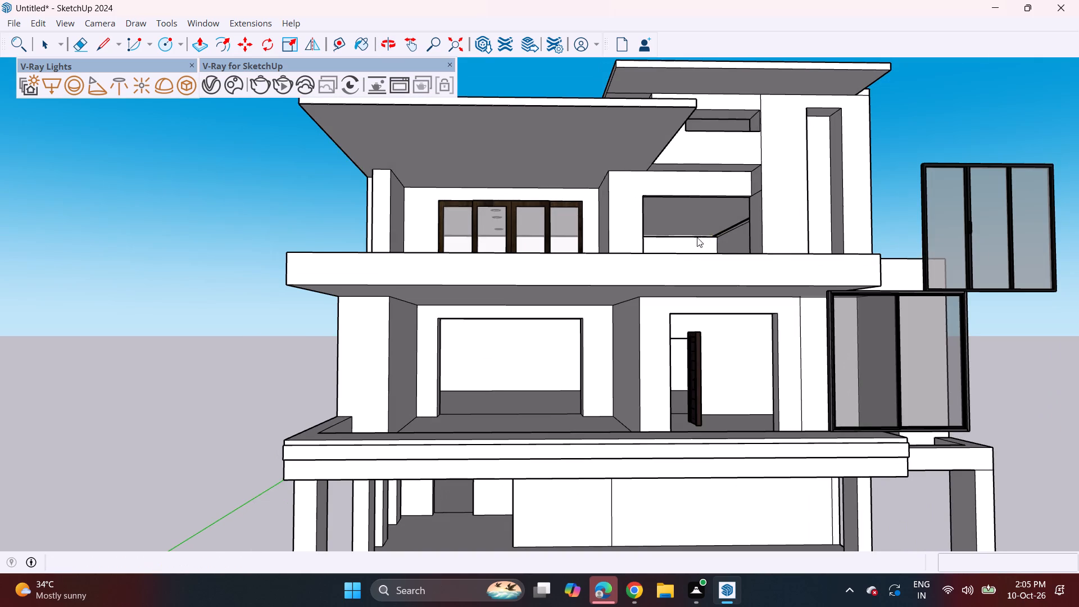
scroll(688, 246, "down", 6)
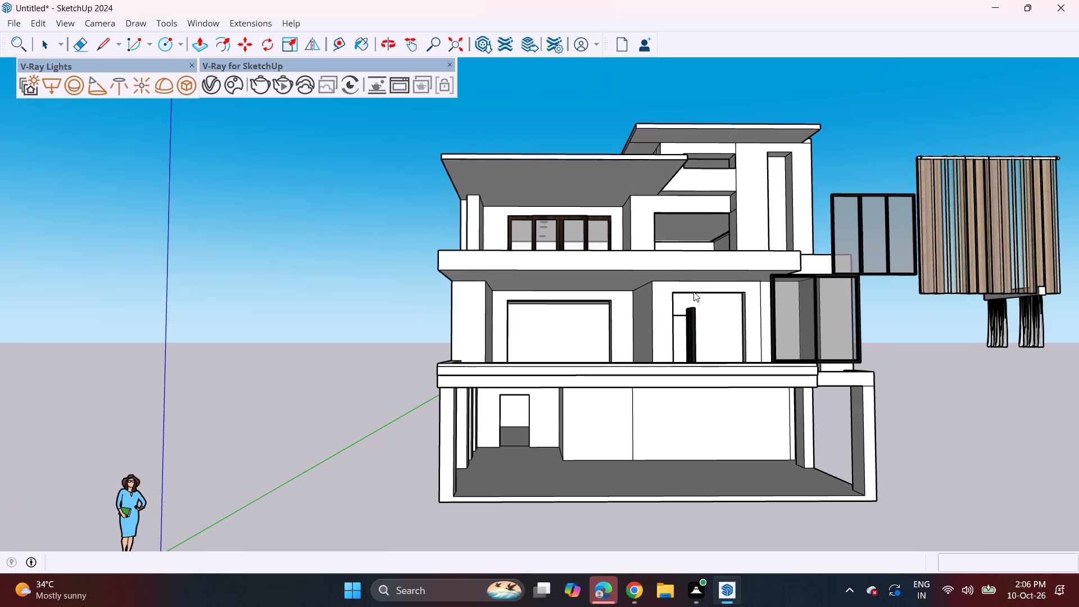
middle_click_drag(697, 300, 606, 307, "shift")
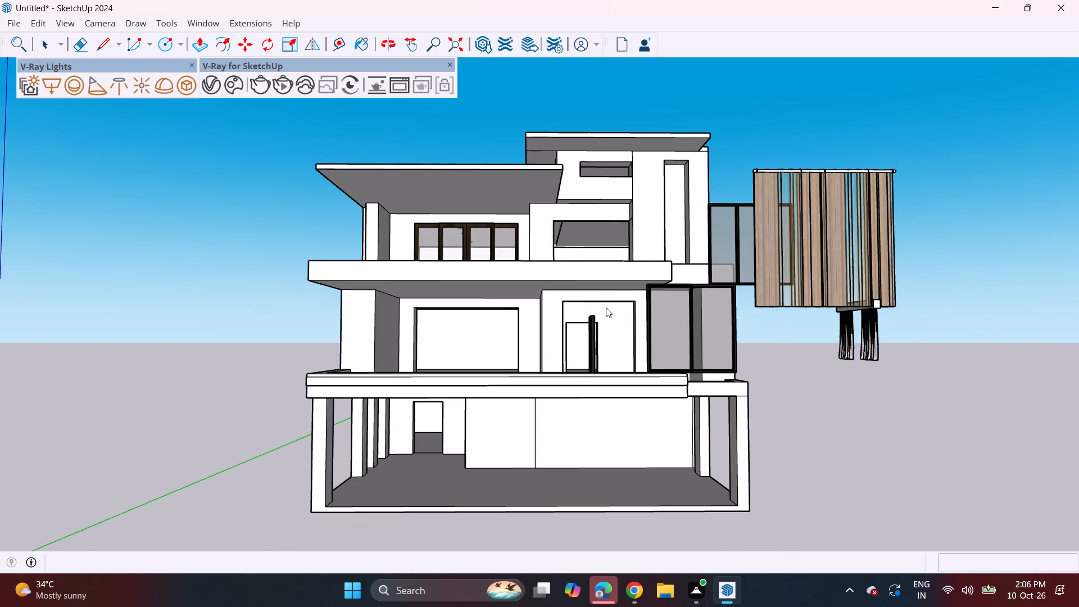
scroll(595, 237, "up", 1)
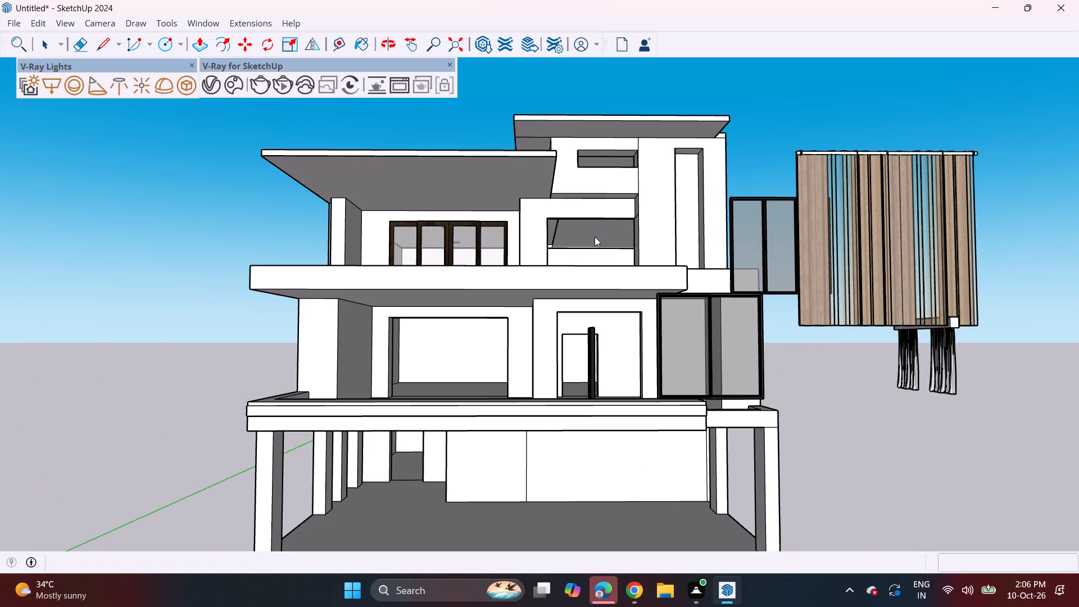
scroll(591, 235, "up", 5)
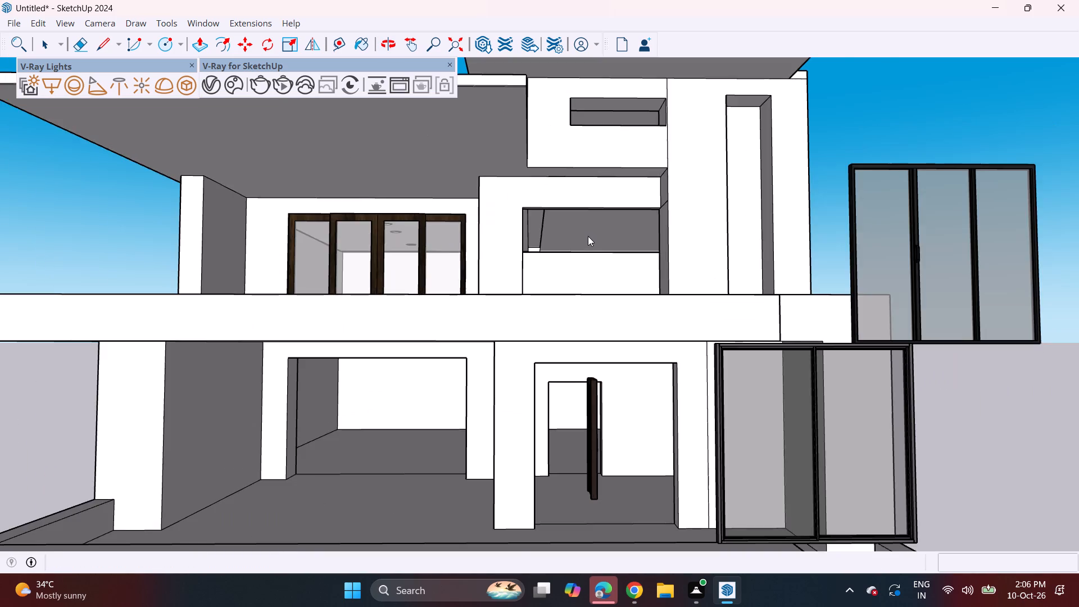
scroll(585, 238, "up", 3)
middle_click_drag(465, 248, 514, 268)
scroll(572, 264, "up", 2)
middle_click_drag(572, 264, 538, 232)
scroll(538, 232, "up", 8)
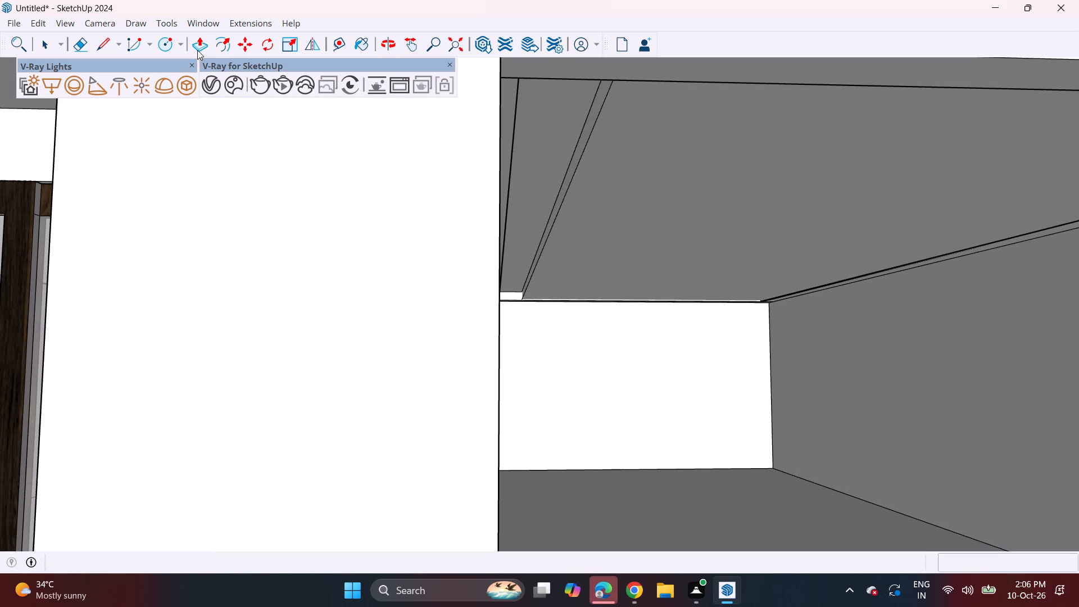
left_click(198, 50)
left_click(571, 169)
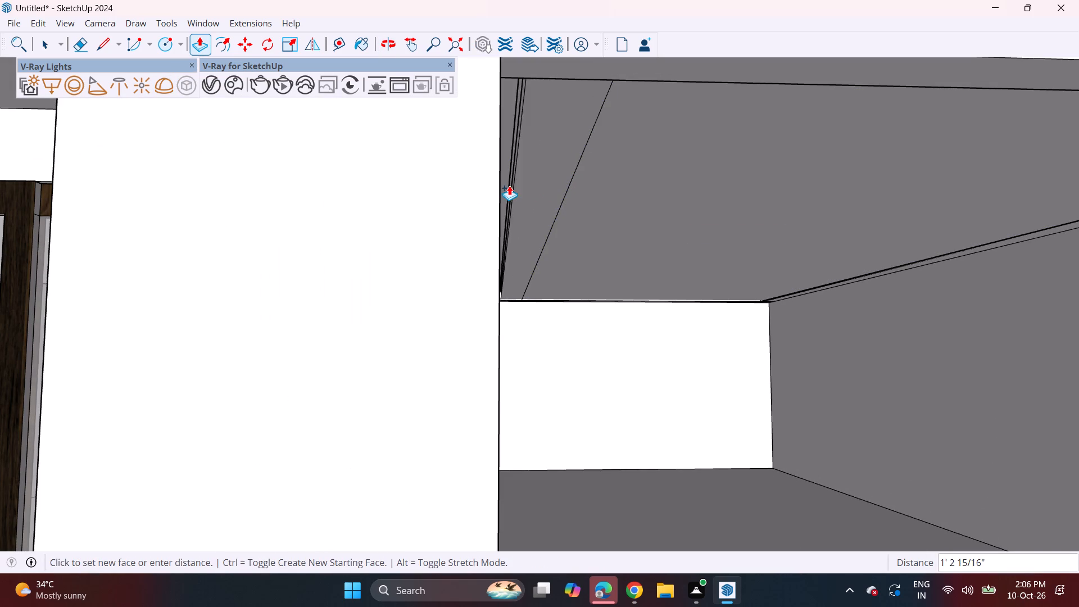
left_click(510, 184)
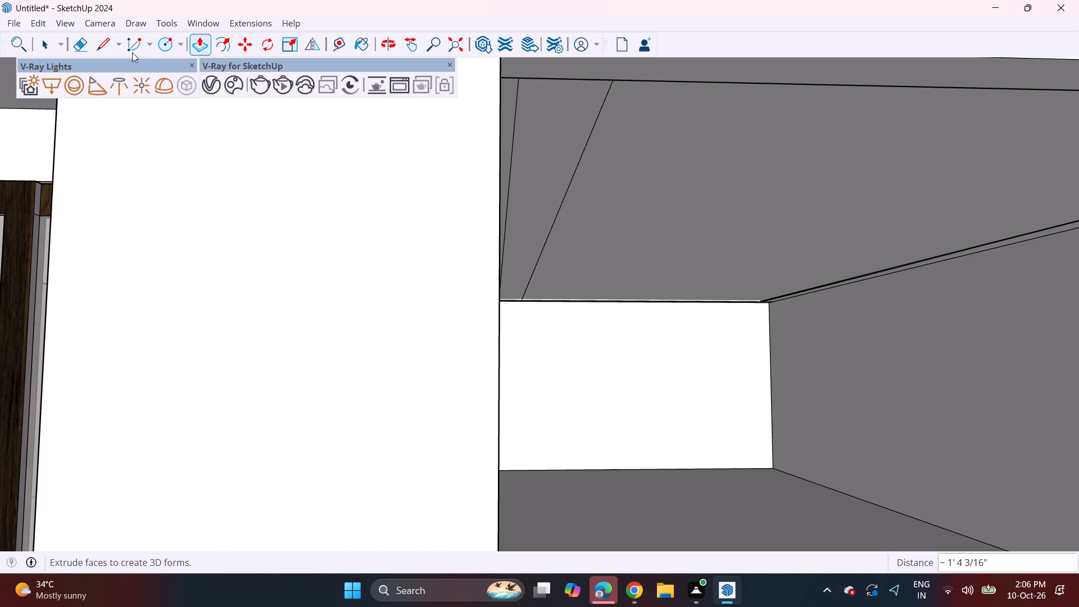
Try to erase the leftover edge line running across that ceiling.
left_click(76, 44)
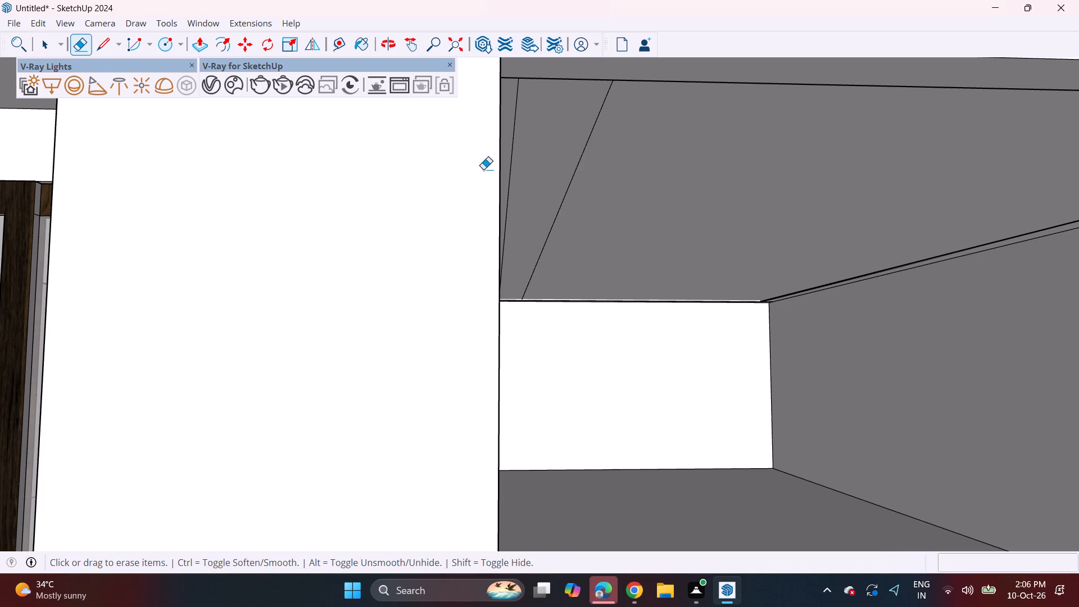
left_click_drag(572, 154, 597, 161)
Draw two circles of about 6" radius, one behind the other, on the ceiling section beside the existing light recesses.
middle_click_drag(623, 174, 570, 167)
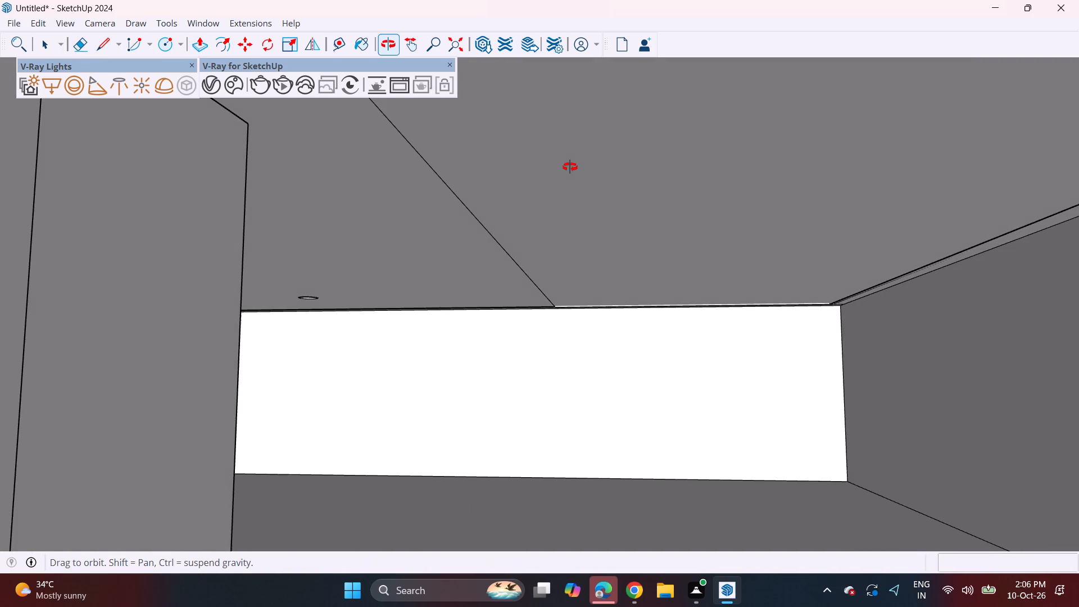
middle_click_drag(570, 167, 585, 175)
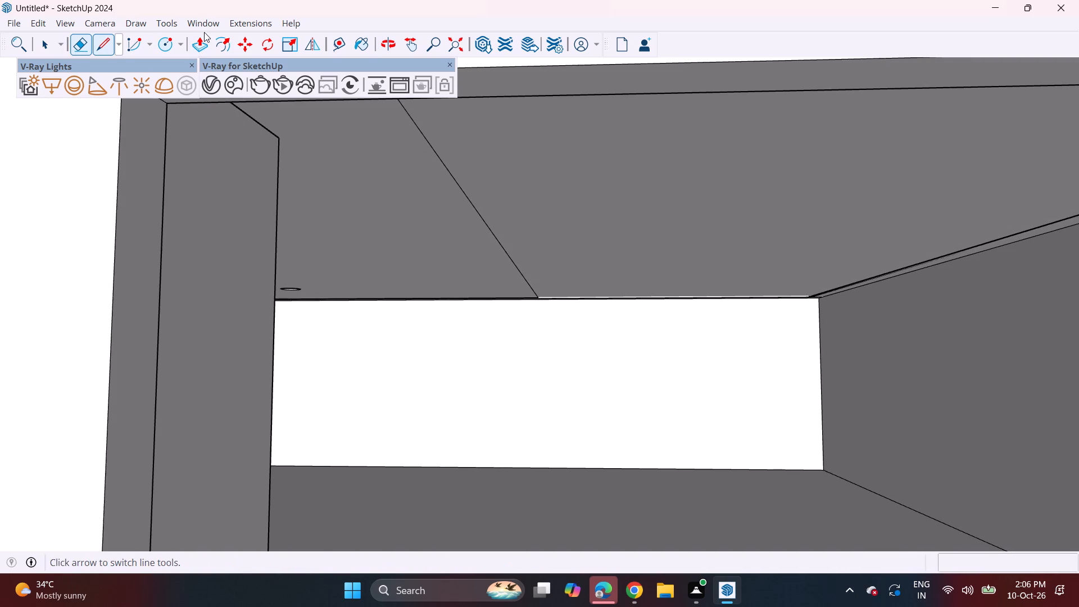
left_click(162, 43)
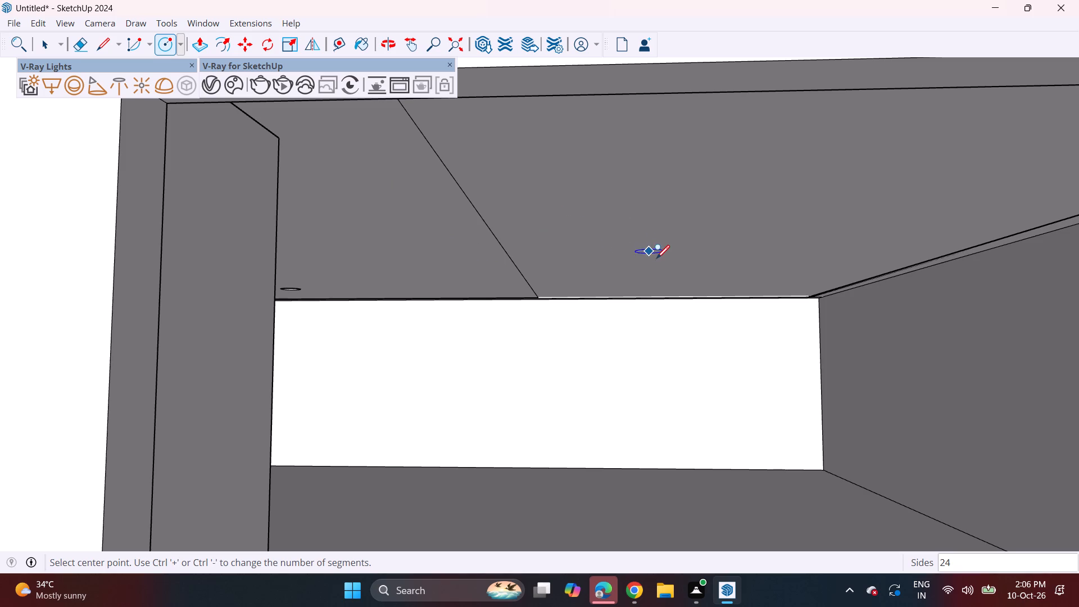
left_click(656, 257)
left_click(665, 255)
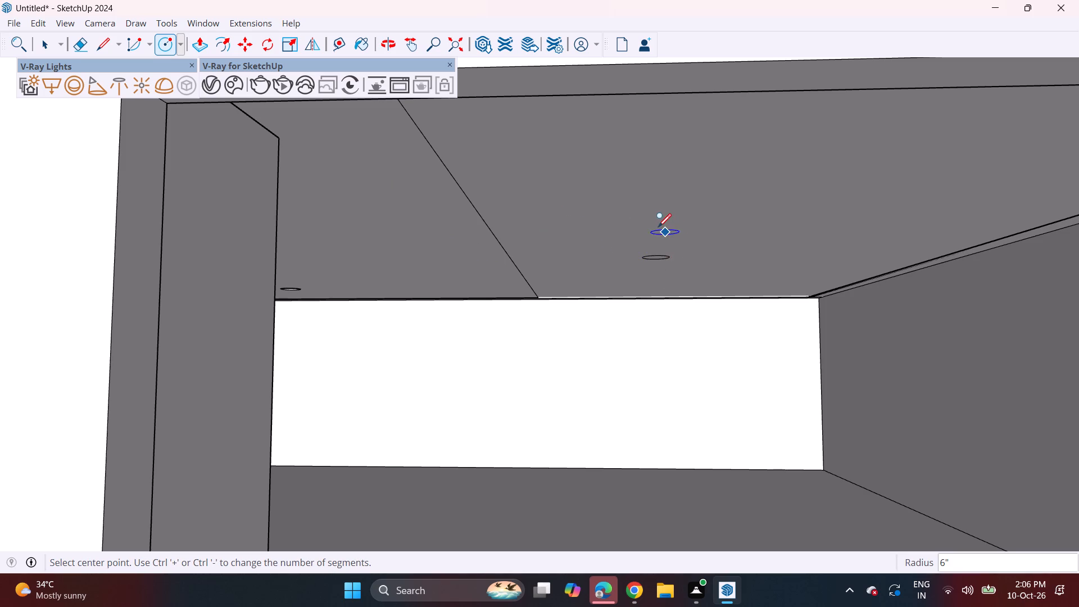
left_click(660, 210)
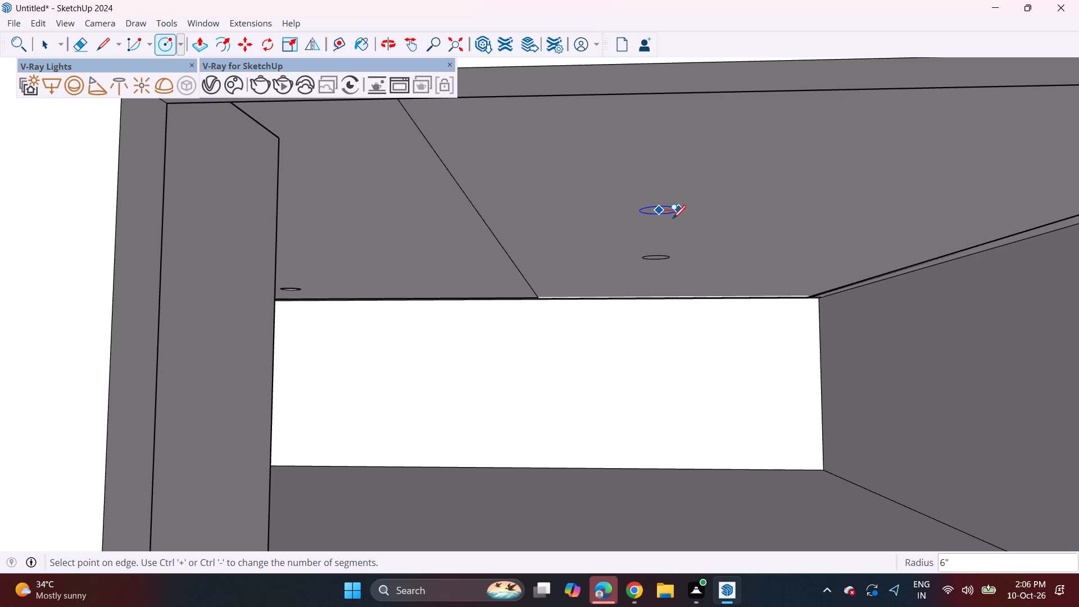
left_click(673, 218)
Push both new ceiling circles up into the ceiling by 1 5/8".
middle_click_drag(705, 243, 699, 214)
key("space")
key("space")
key("p")
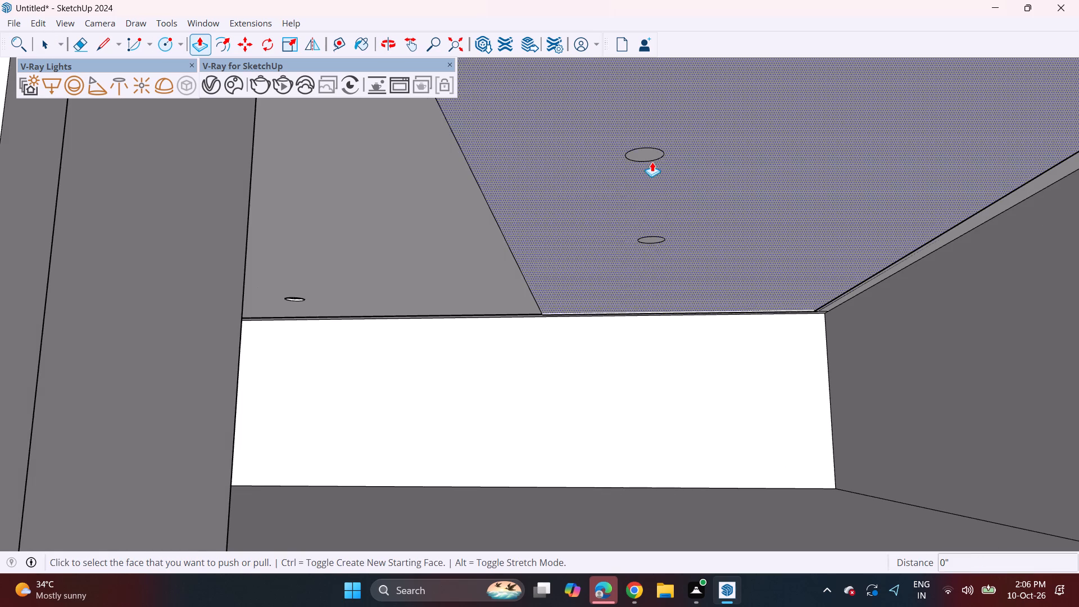
left_click(652, 154)
left_click(654, 150)
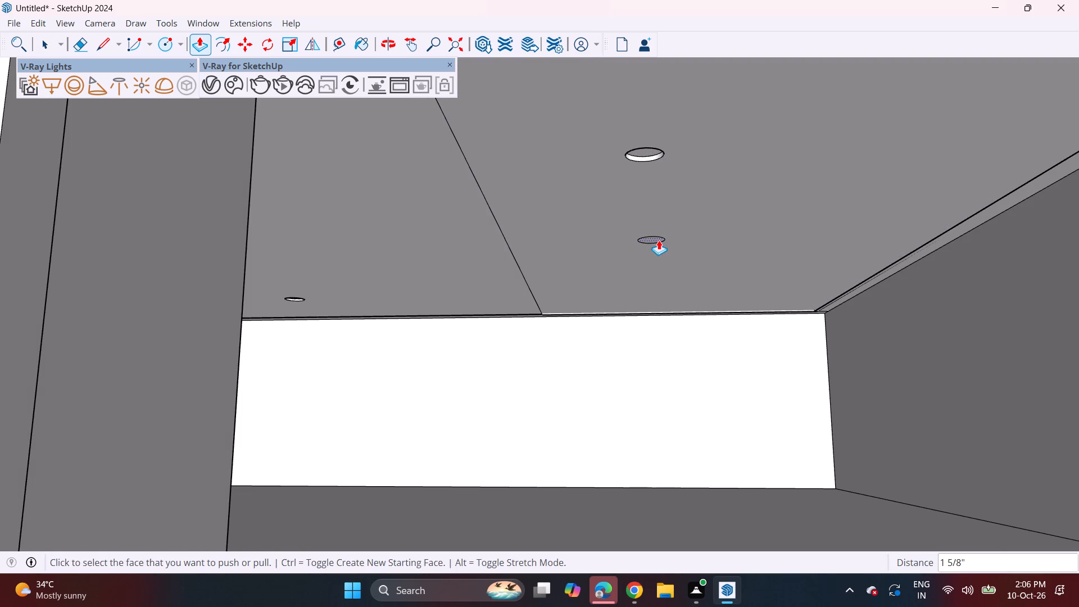
double_click(659, 240)
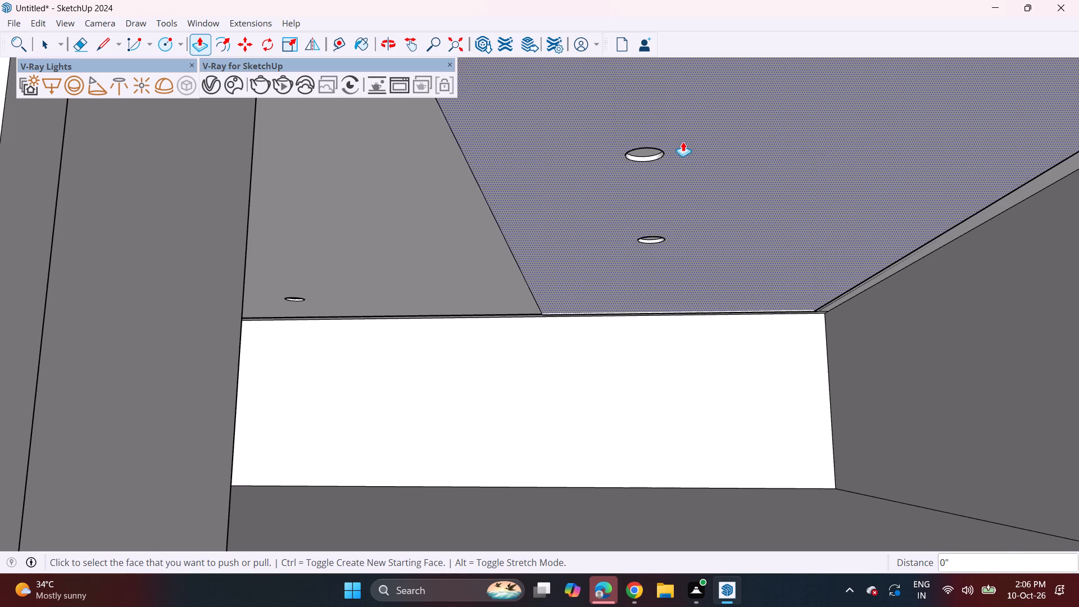
Select the circular faces inside the two new ceiling recesses and make them a group.
scroll(683, 142, "up", 3)
key("space")
scroll(655, 252, "up", 4)
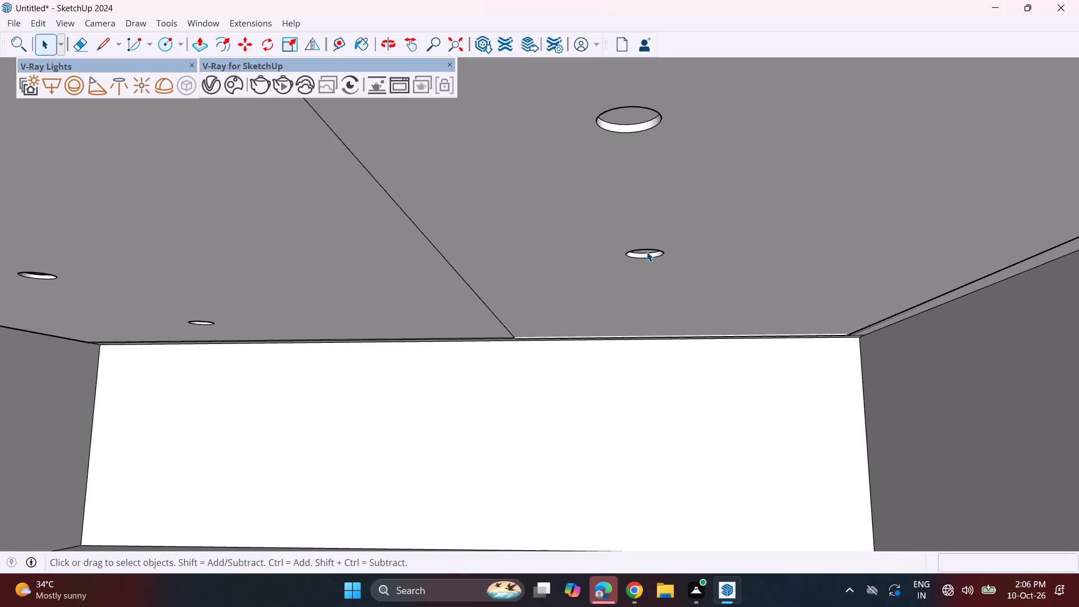
scroll(646, 252, "up", 8)
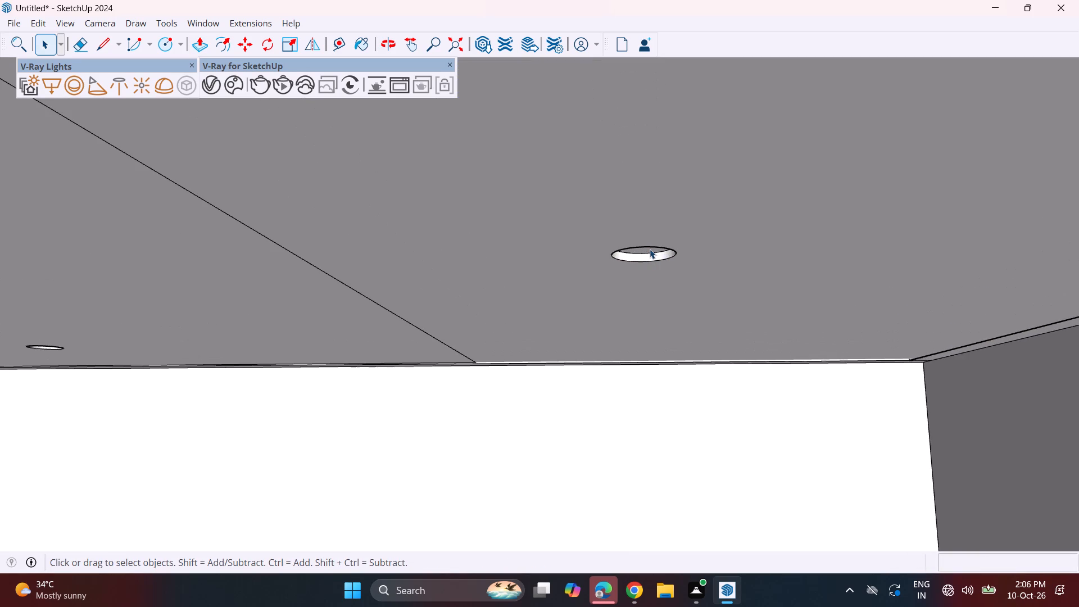
left_click(650, 250)
scroll(650, 250, "down", 12)
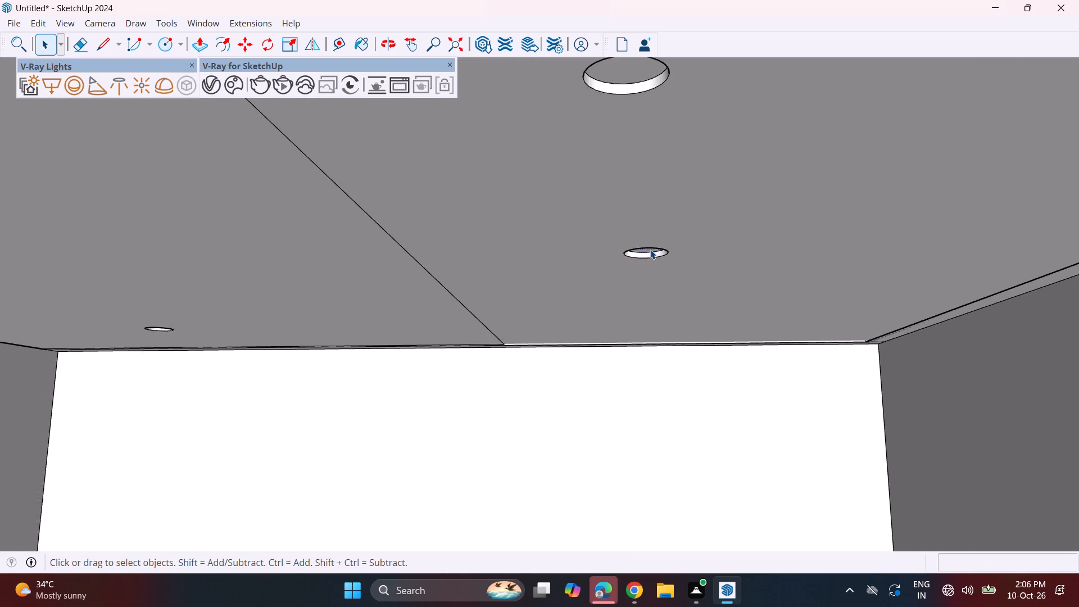
scroll(650, 250, "down", 2)
left_click(629, 123, "ctrl")
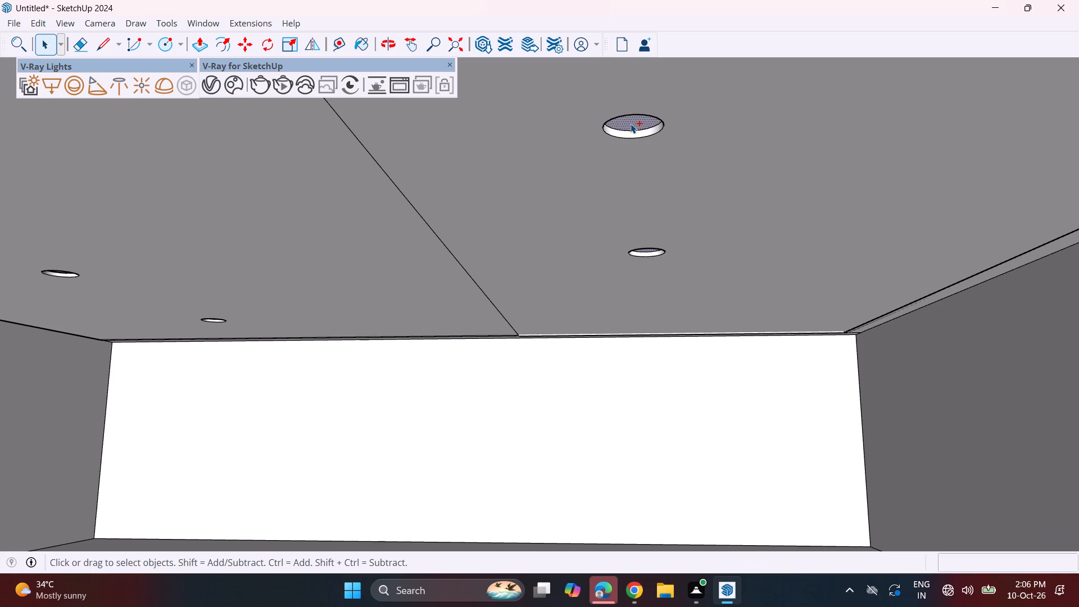
right_click(631, 124)
left_click(682, 253)
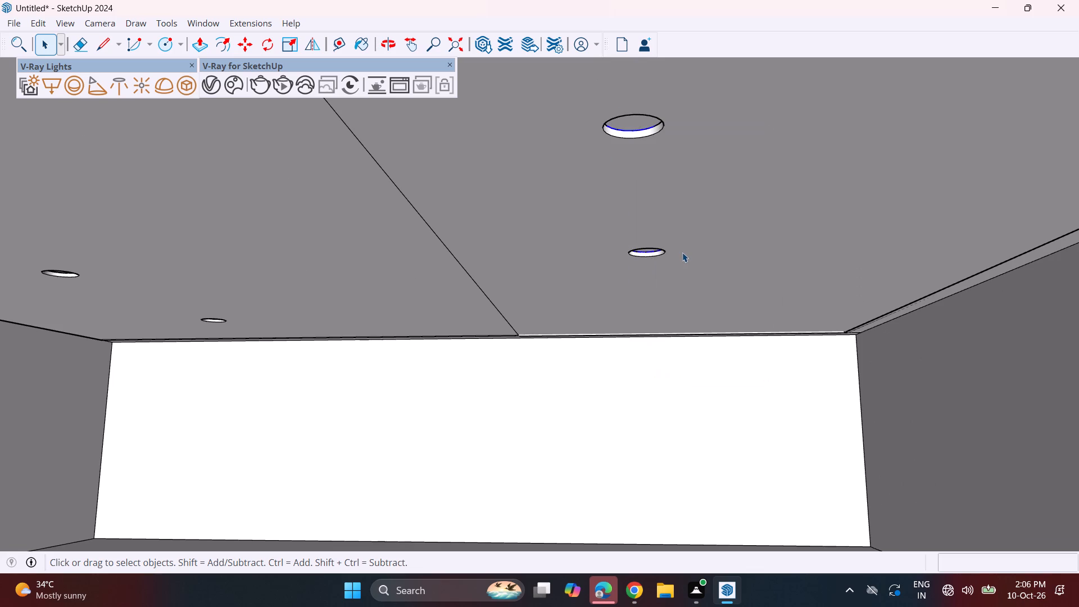
Move the three-panel glass door beside the building by its upper corner to the matching upper corner of the open second-floor opening.
scroll(611, 269, "down", 1)
middle_click_drag(639, 267, 656, 268)
scroll(650, 264, "down", 10)
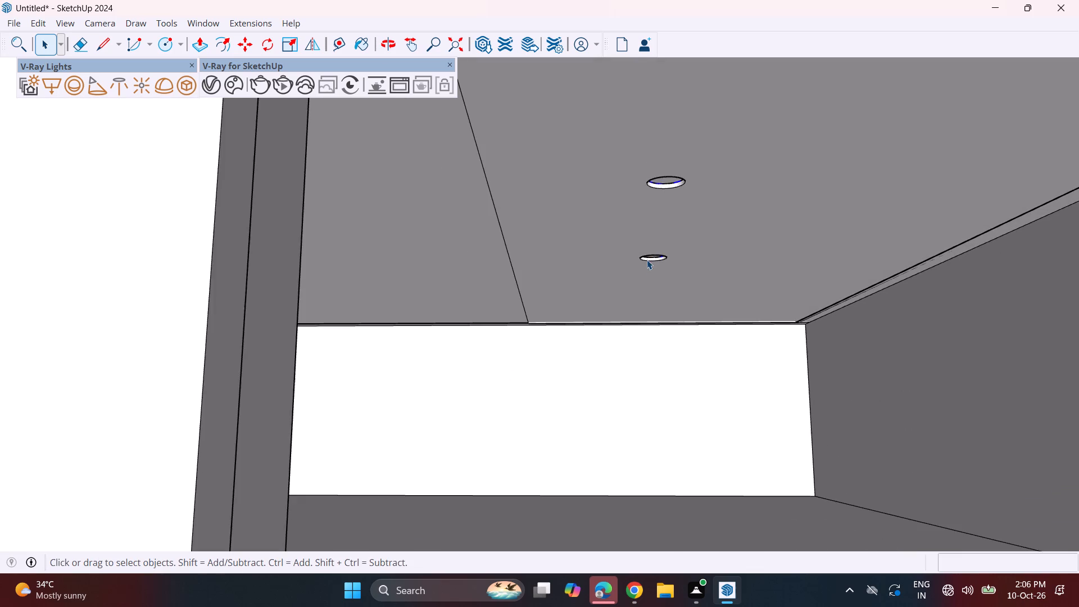
scroll(647, 260, "down", 17)
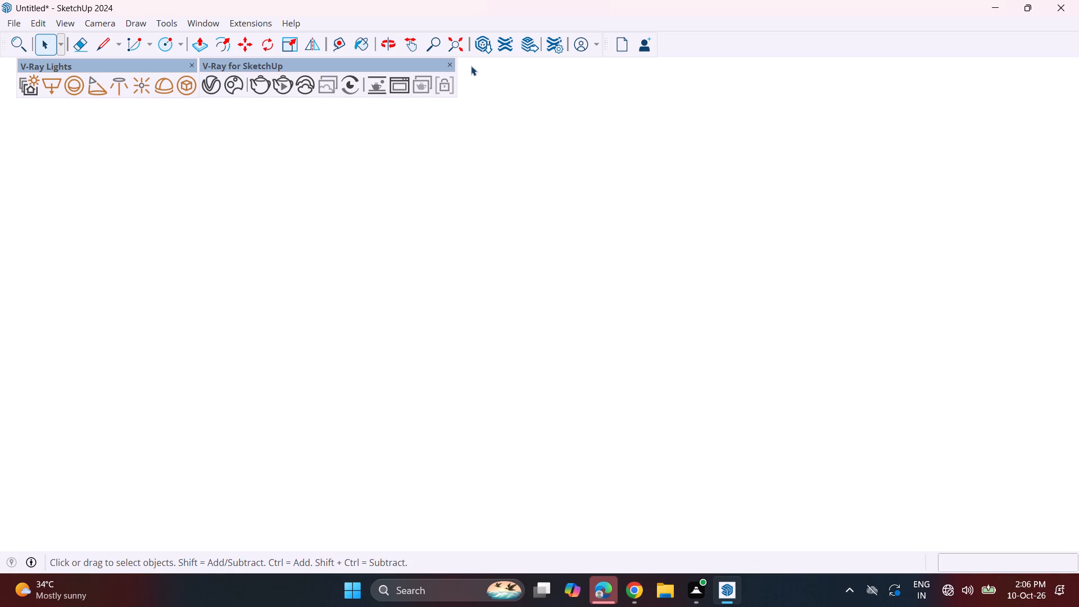
left_click(457, 47)
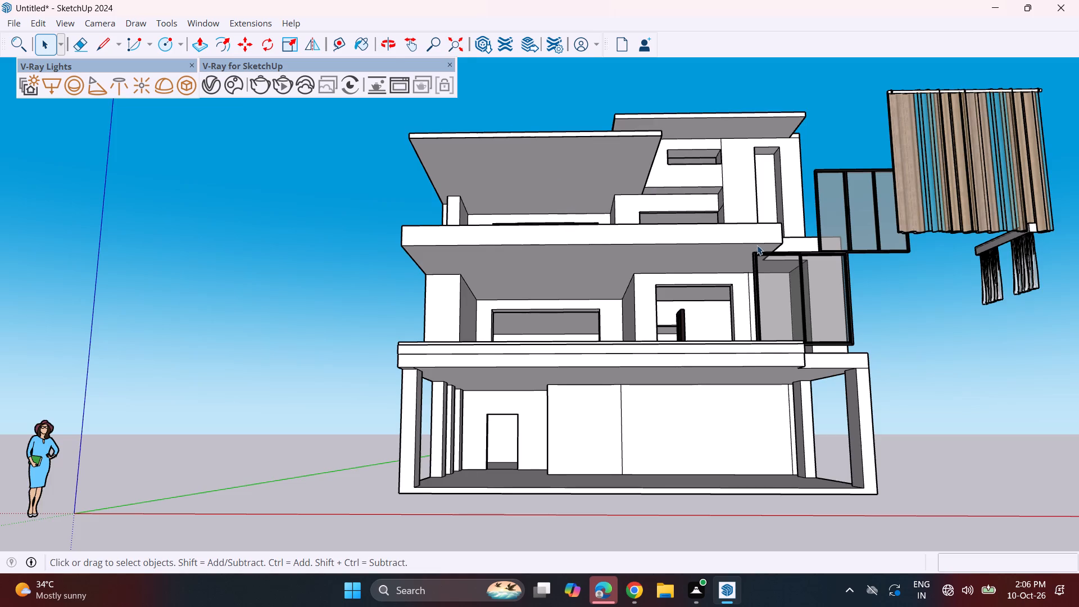
middle_click_drag(760, 248, 768, 289)
middle_click_drag(834, 274, 731, 295, "shift")
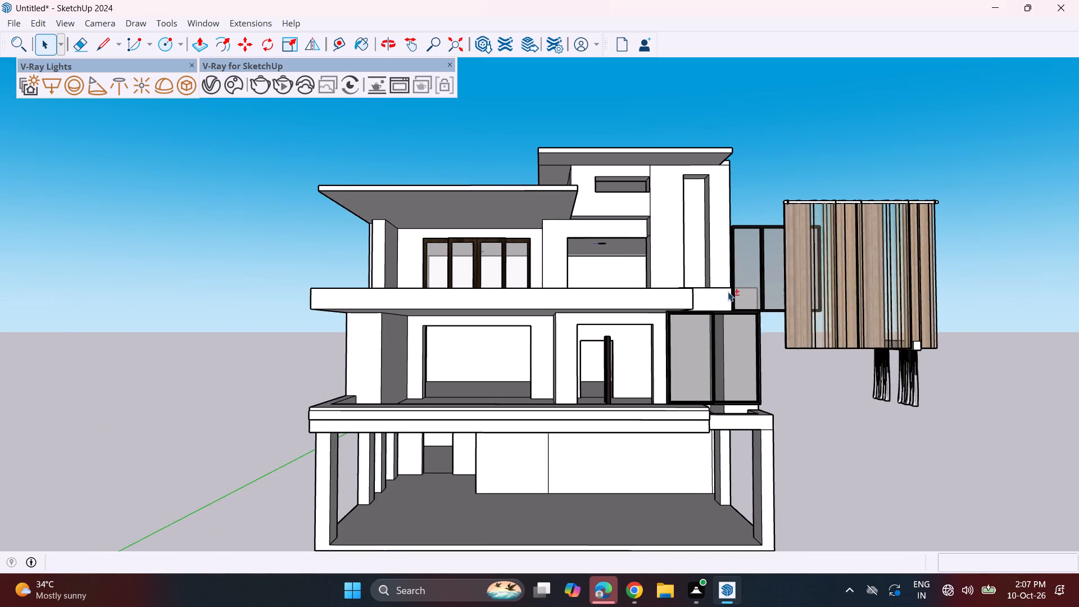
middle_click_drag(734, 296, 761, 341)
left_click(773, 328)
scroll(770, 330, "up", 6)
key("m")
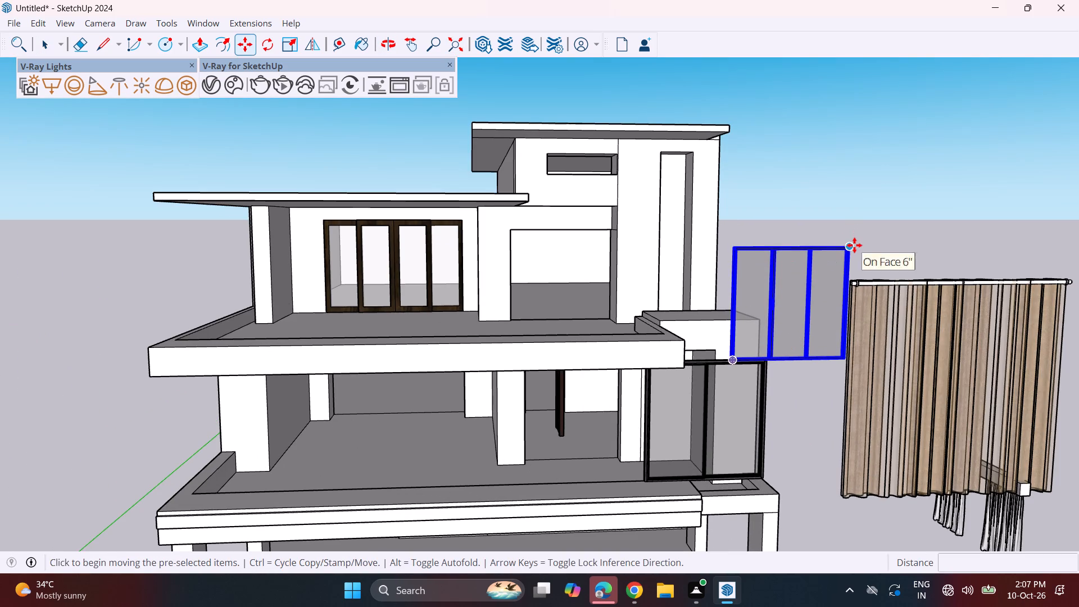
left_click(854, 246)
scroll(627, 234, "up", 3)
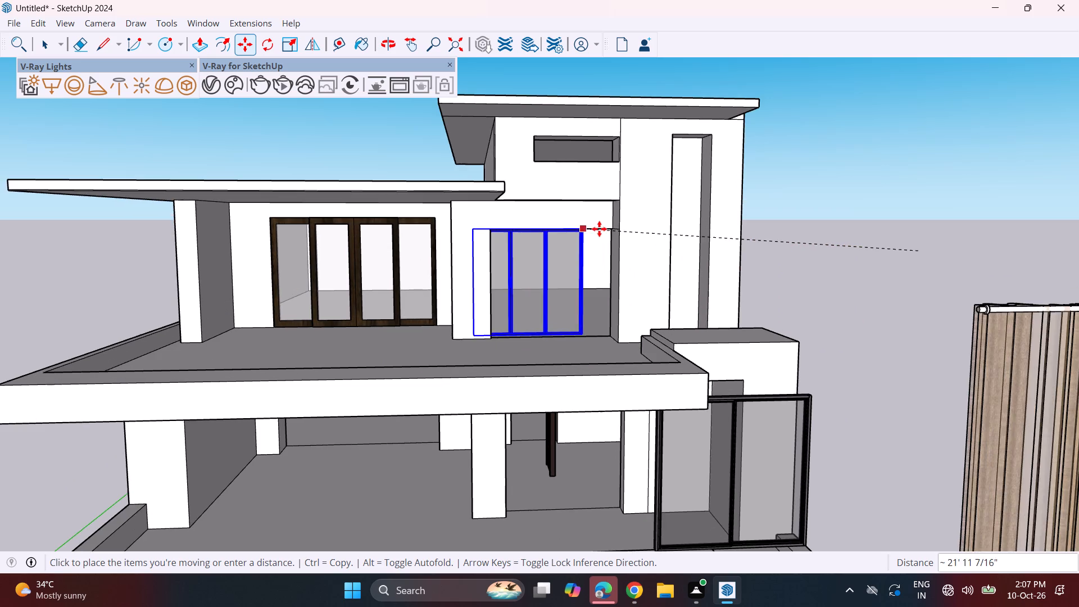
scroll(599, 229, "up", 11)
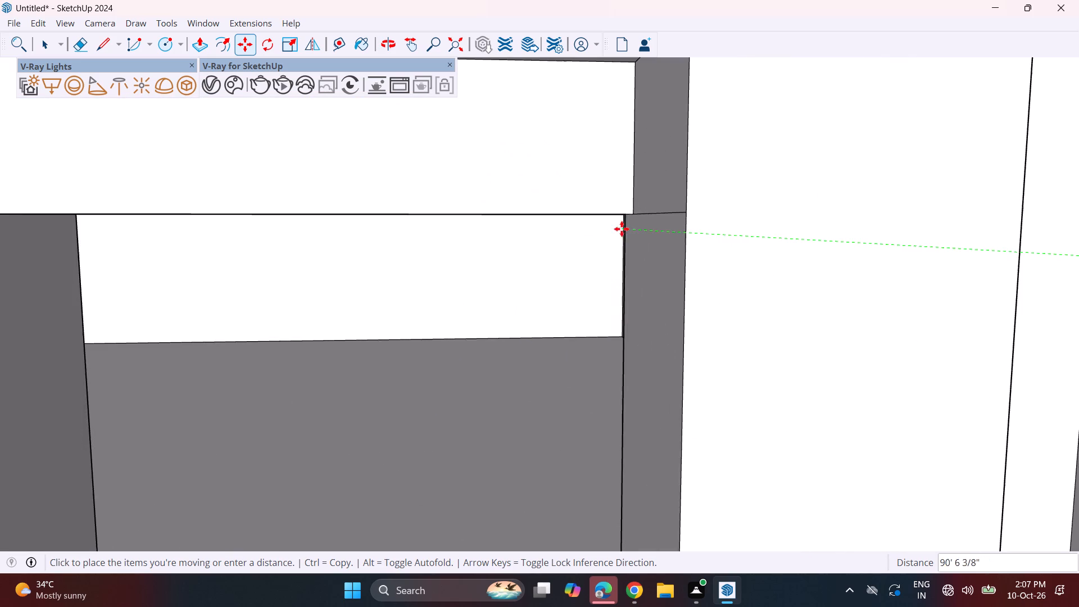
left_click(631, 218)
Scale the three-panel glass door's width by 1.12 so its frame reaches the far side edge of the second-floor opening.
middle_click_drag(597, 262, 668, 288)
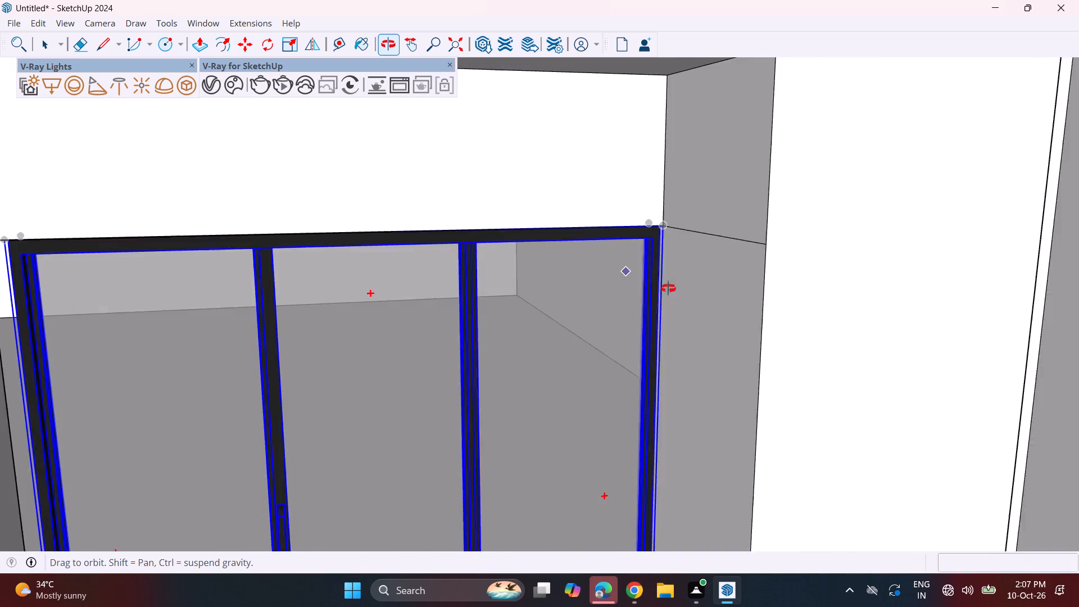
middle_click_drag(668, 288, 710, 268)
scroll(251, 50, "down", 6)
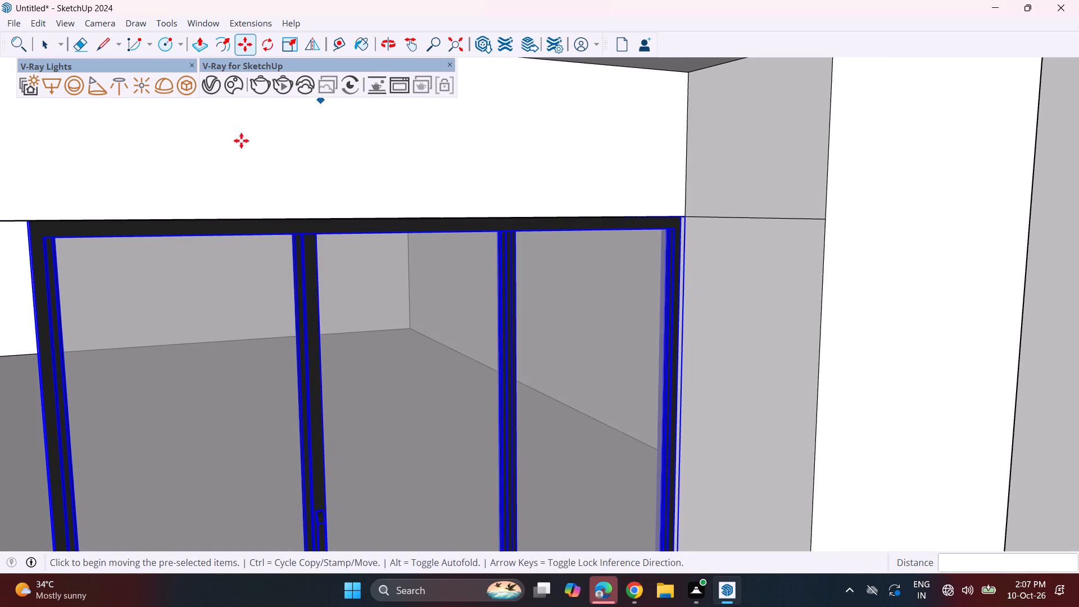
middle_click_drag(253, 261, 343, 244, "ctrl")
scroll(334, 238, "down", 9)
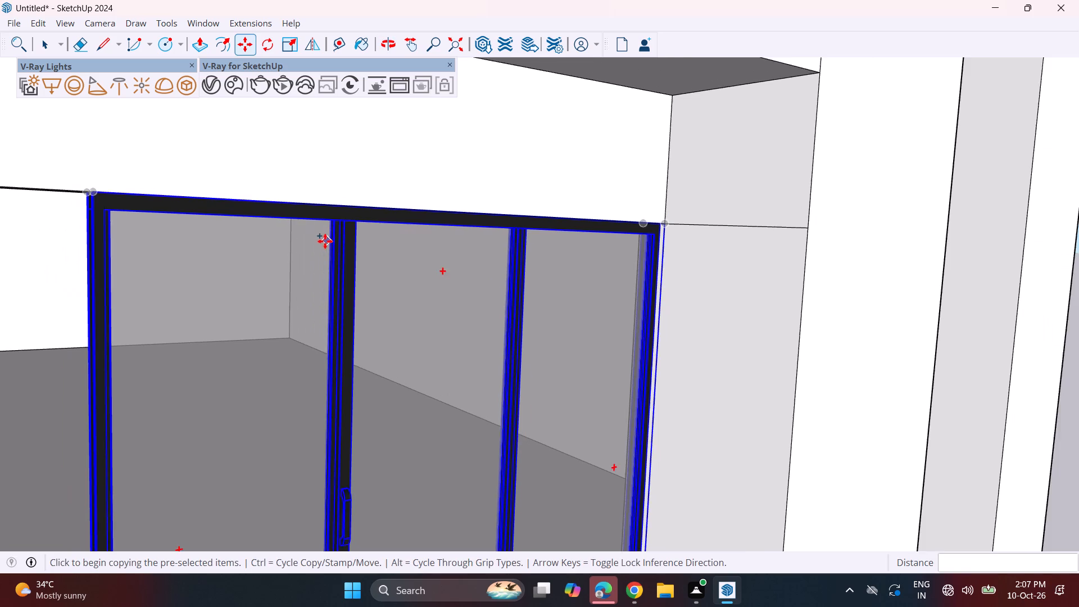
scroll(325, 241, "down", 4)
left_click(294, 39)
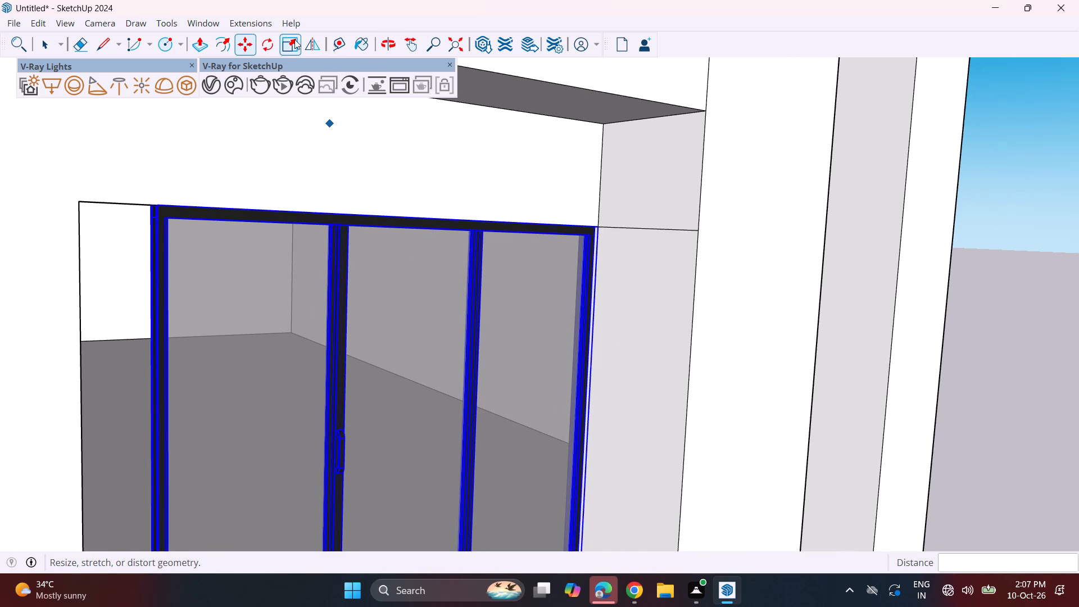
left_click(152, 474)
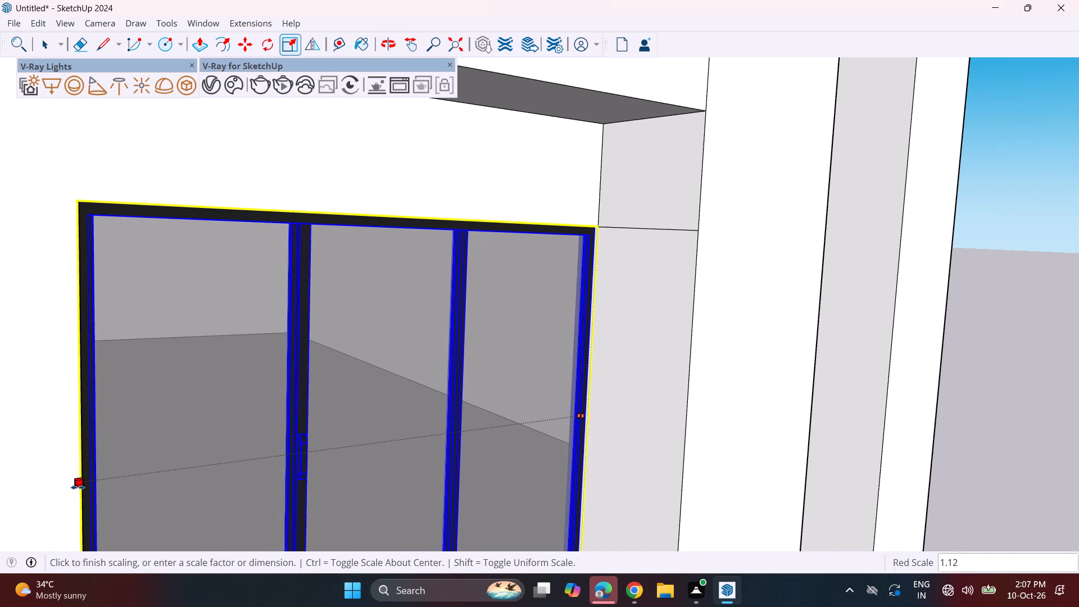
left_click(78, 487)
Scale the glass door's height downward by about 1.03 so its bottom frame meets the floor of the opening.
middle_click_drag(387, 445, 322, 422)
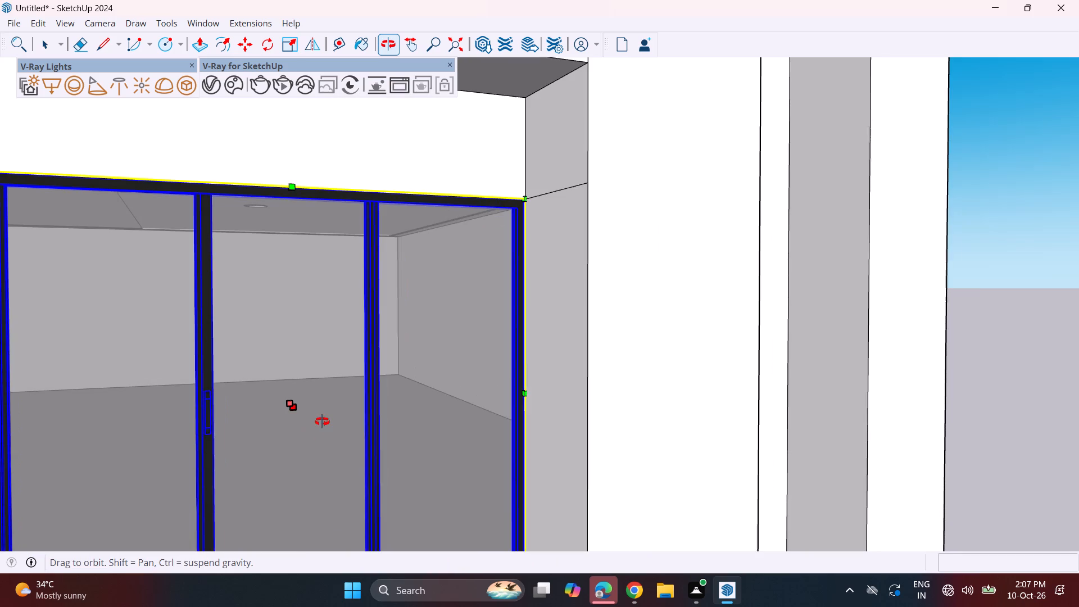
middle_click_drag(356, 431, 430, 252, "shift")
scroll(382, 447, "up", 3)
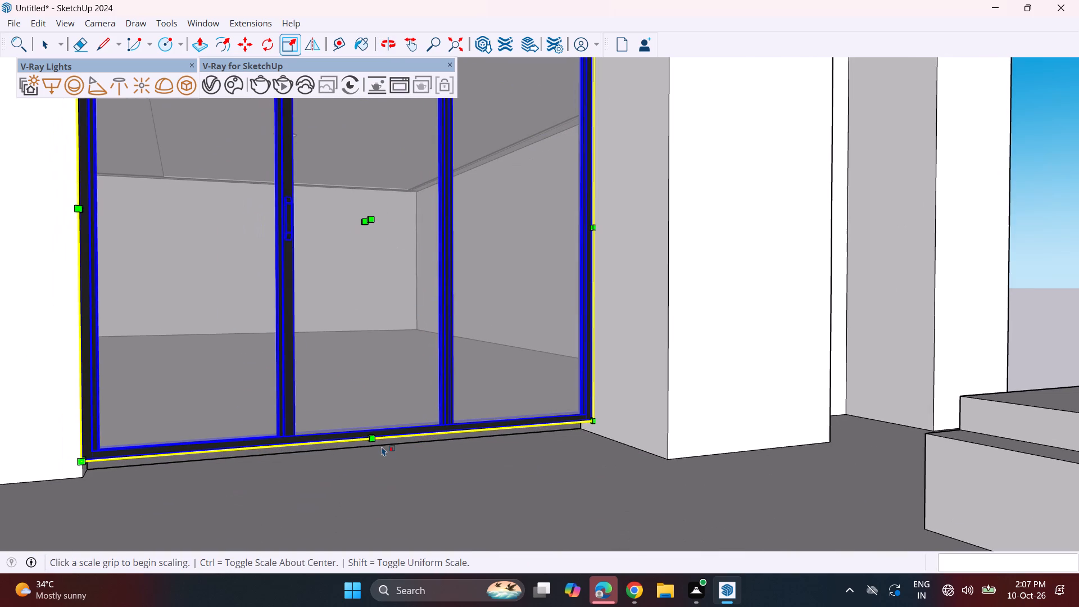
scroll(382, 446, "up", 3)
middle_click_drag(362, 434, 459, 418)
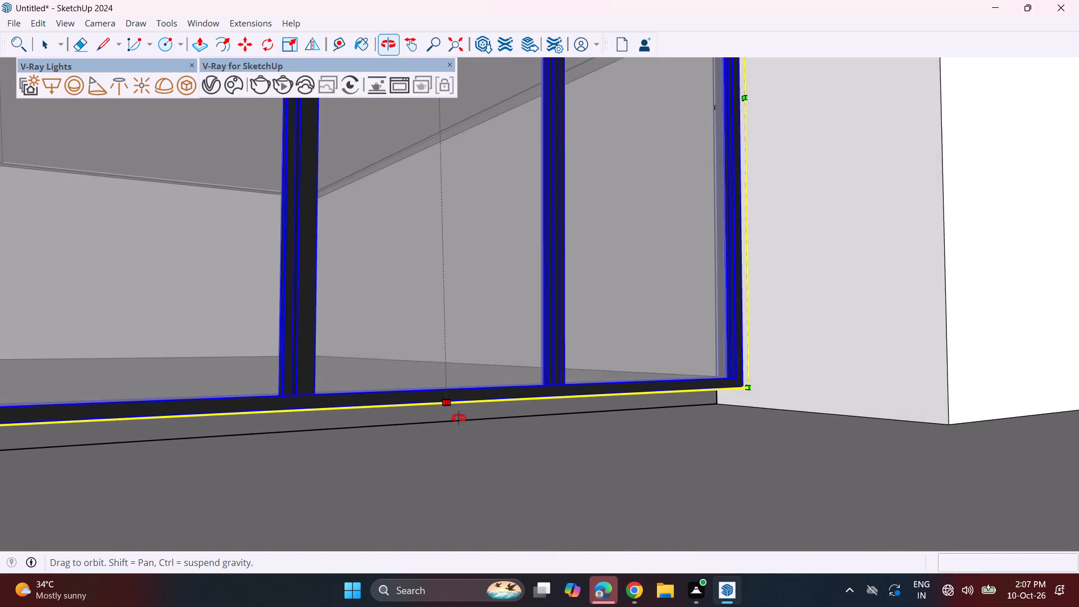
middle_click_drag(459, 418, 497, 394)
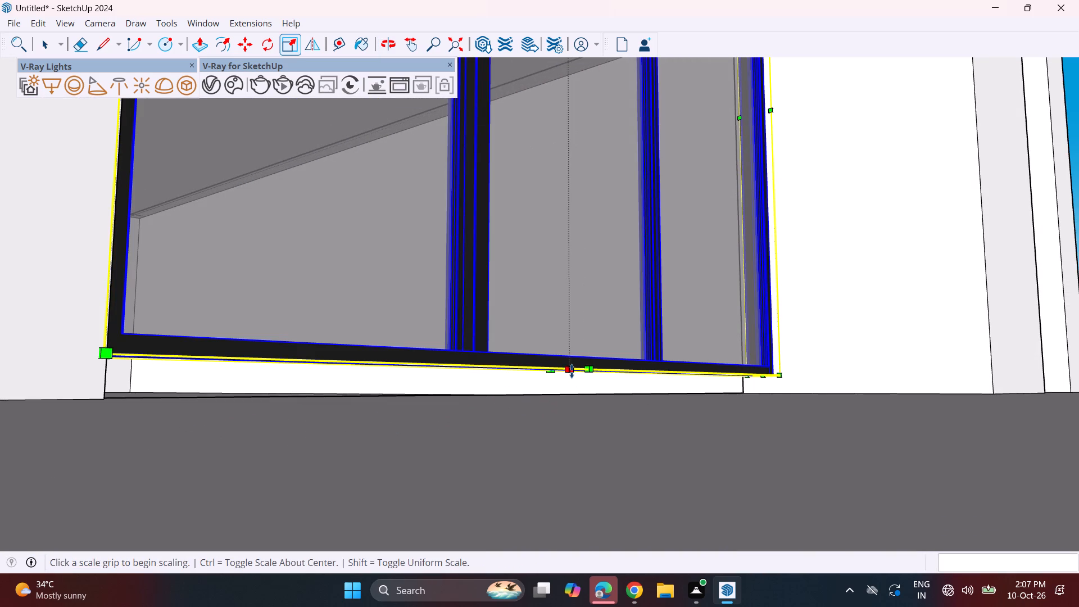
left_click(572, 371)
left_click(565, 401)
middle_click_drag(669, 431, 650, 442)
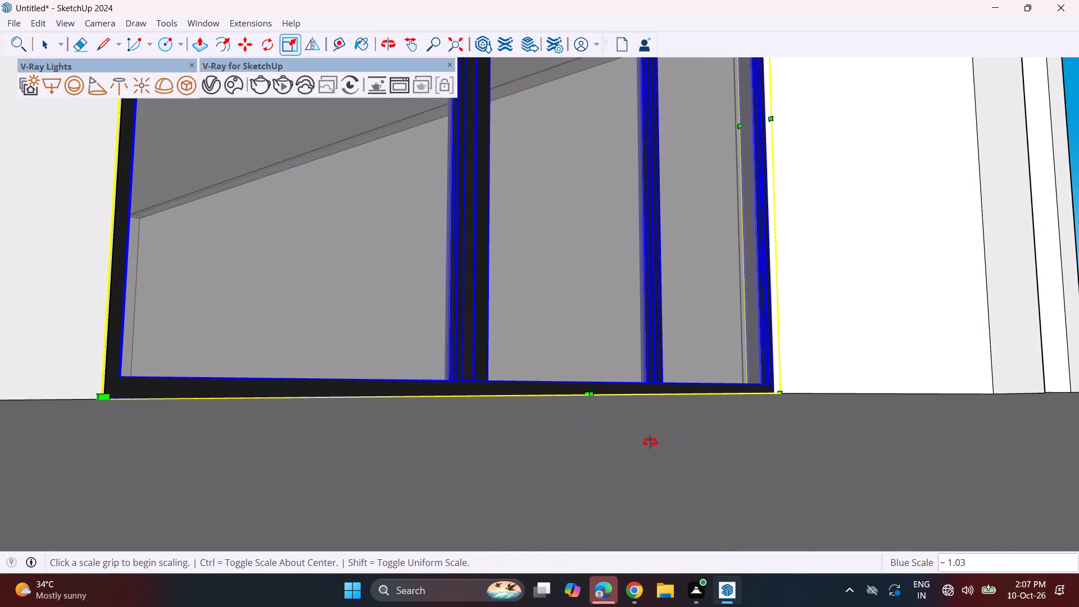
middle_click_drag(650, 442, 457, 442)
scroll(493, 395, "down", 7)
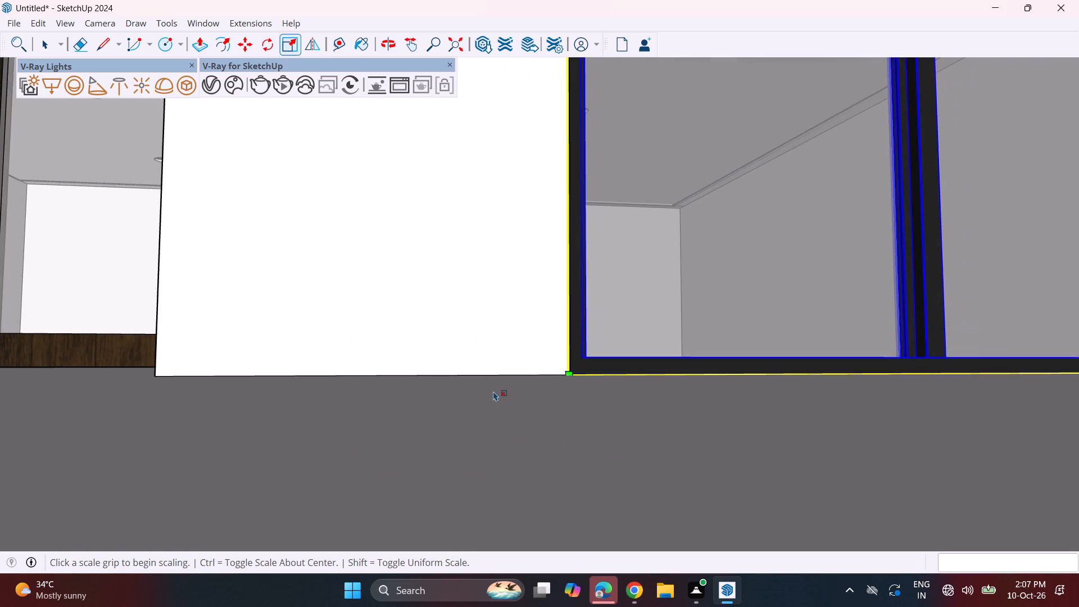
scroll(493, 391, "down", 20)
scroll(493, 391, "down", 11)
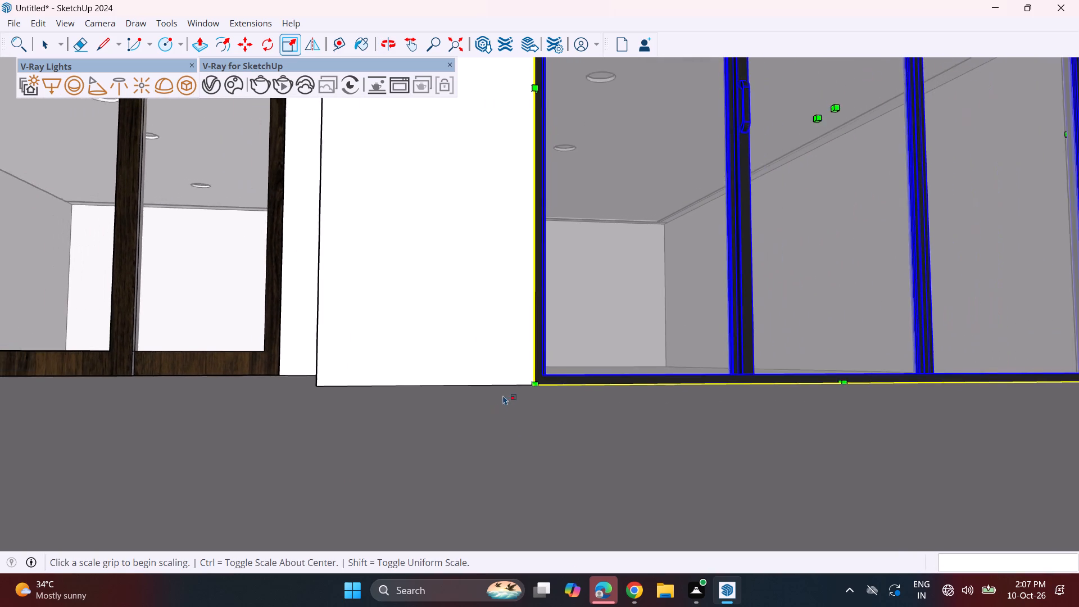
scroll(503, 395, "down", 20)
scroll(503, 395, "down", 9)
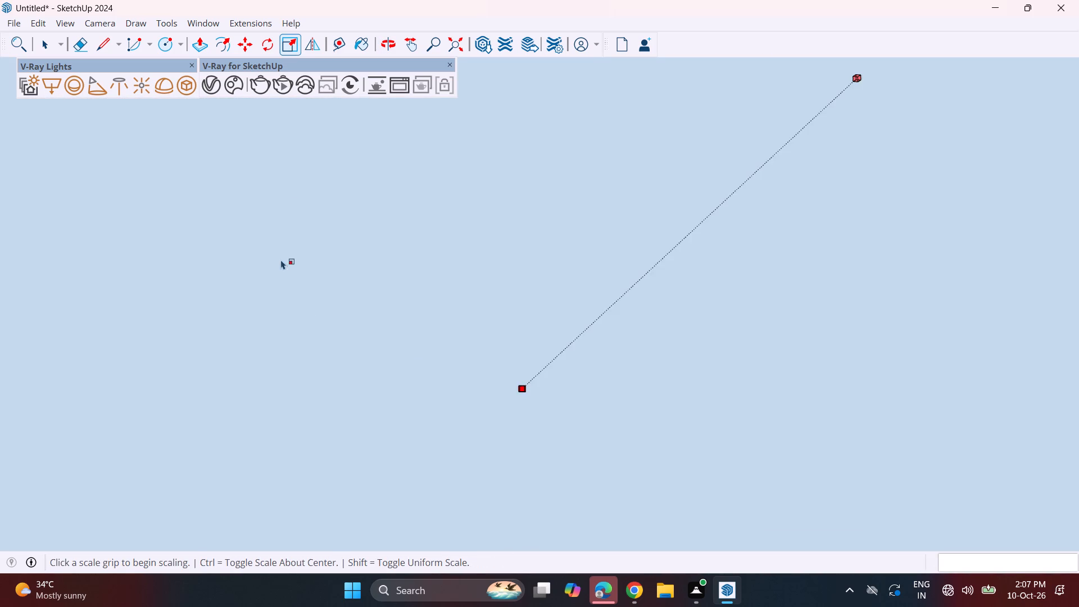
double_click(456, 46)
middle_click_drag(618, 207, 604, 223)
key("space")
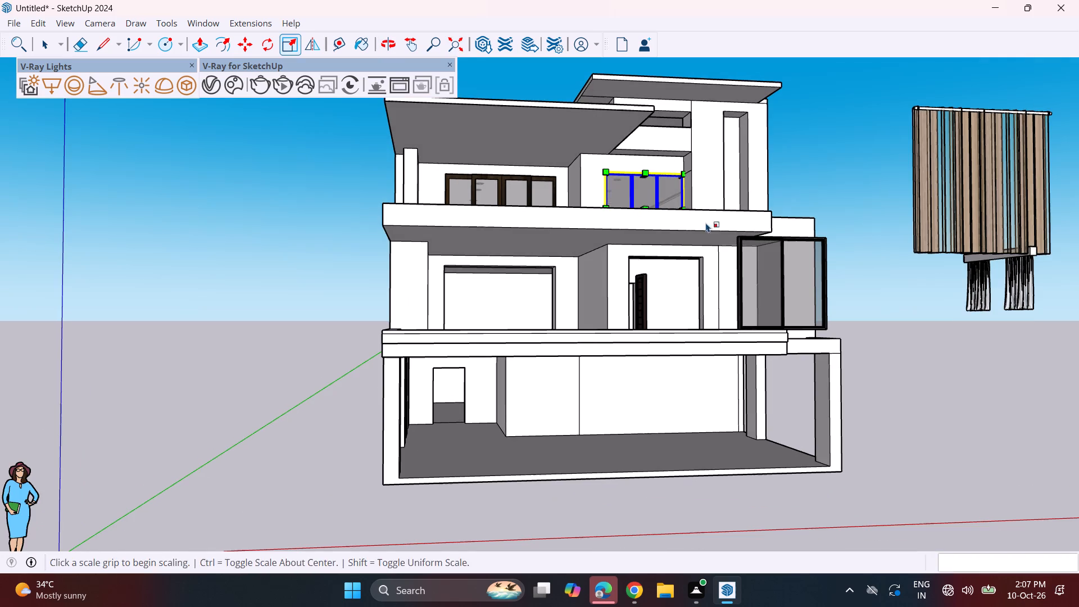
left_click(804, 200)
Move the white curtain set from beside the building into the second-floor room, onto the floor in front of the three-panel glass door.
middle_click_drag(850, 228, 799, 244)
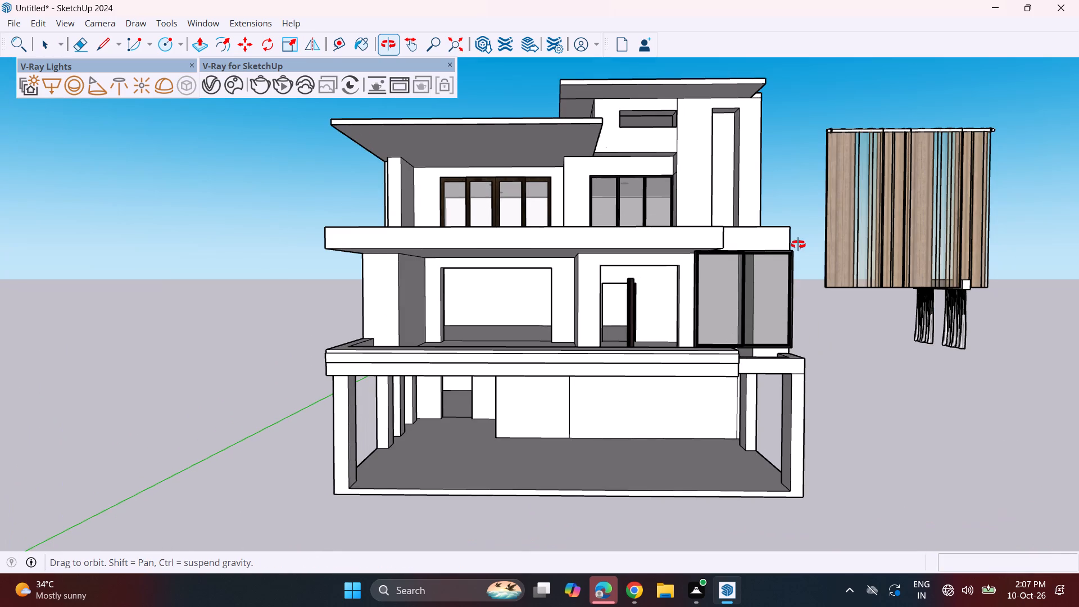
left_click(965, 337)
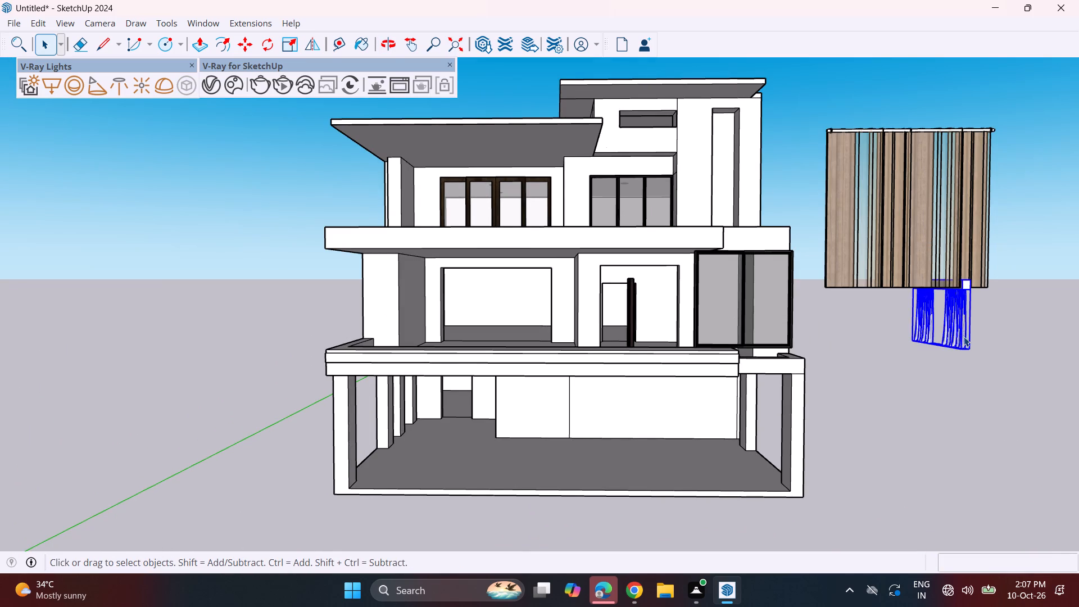
middle_click_drag(955, 343, 560, 375)
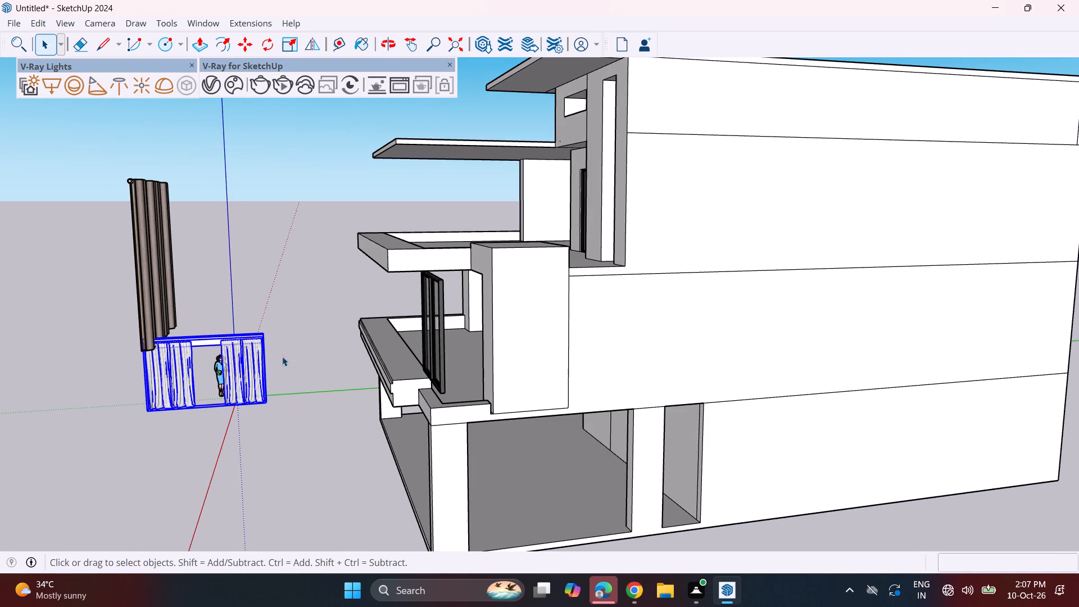
scroll(278, 359, "up", 6)
key("m")
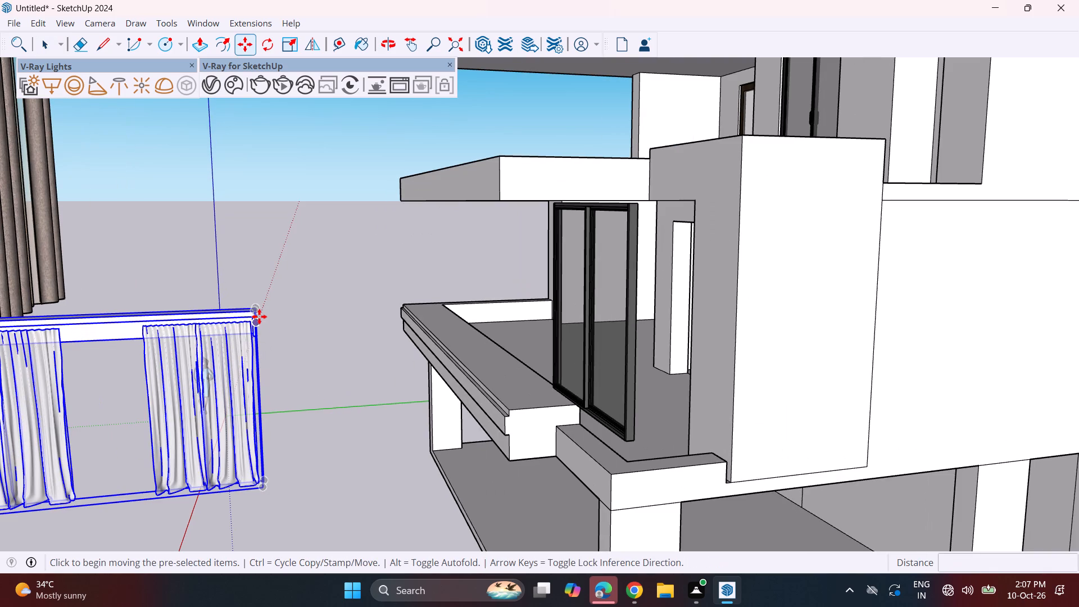
left_click(259, 316)
middle_click_drag(643, 208, 348, 309)
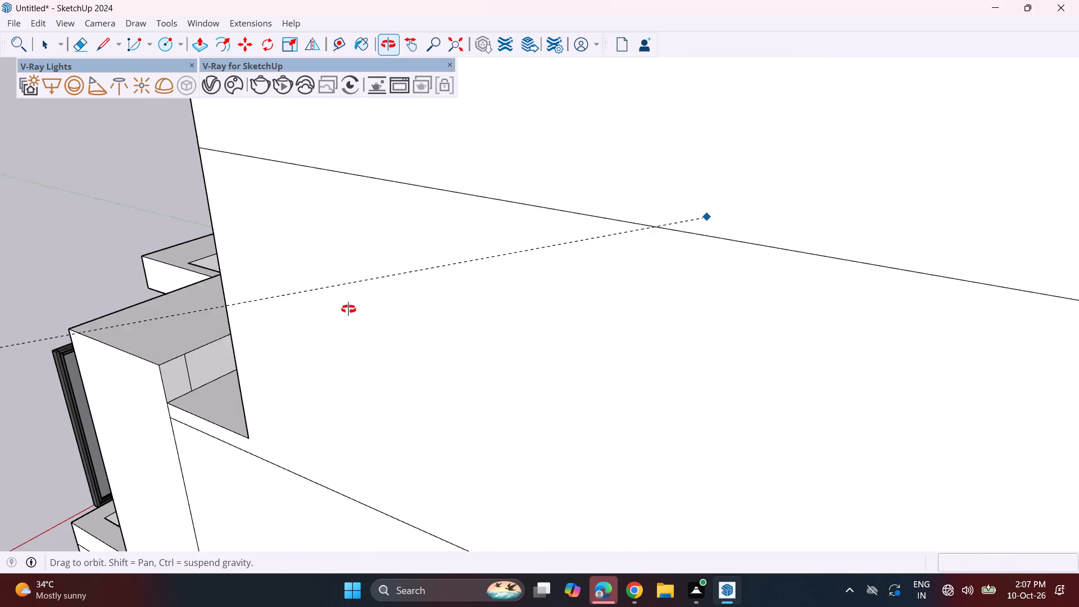
middle_click_drag(348, 309, 349, 221)
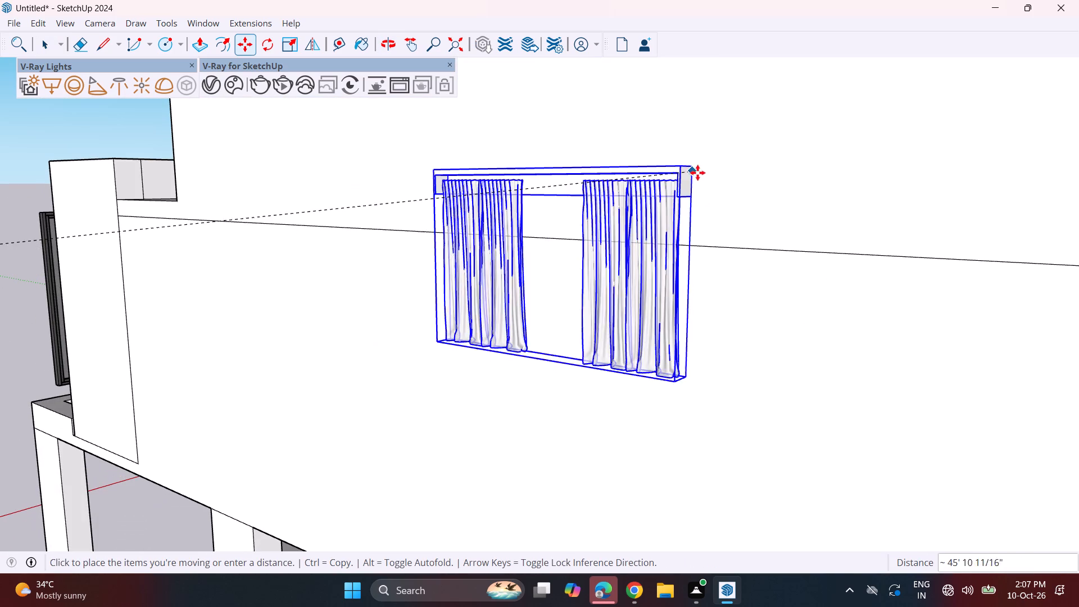
middle_click_drag(703, 177, 408, 213)
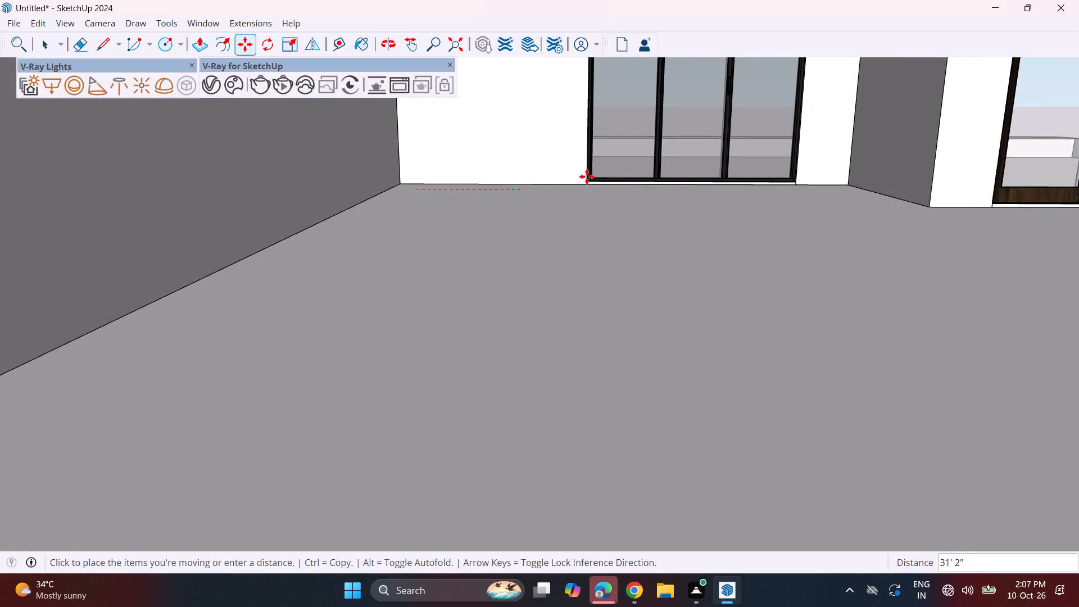
middle_click_drag(693, 143, 610, 204, "shift")
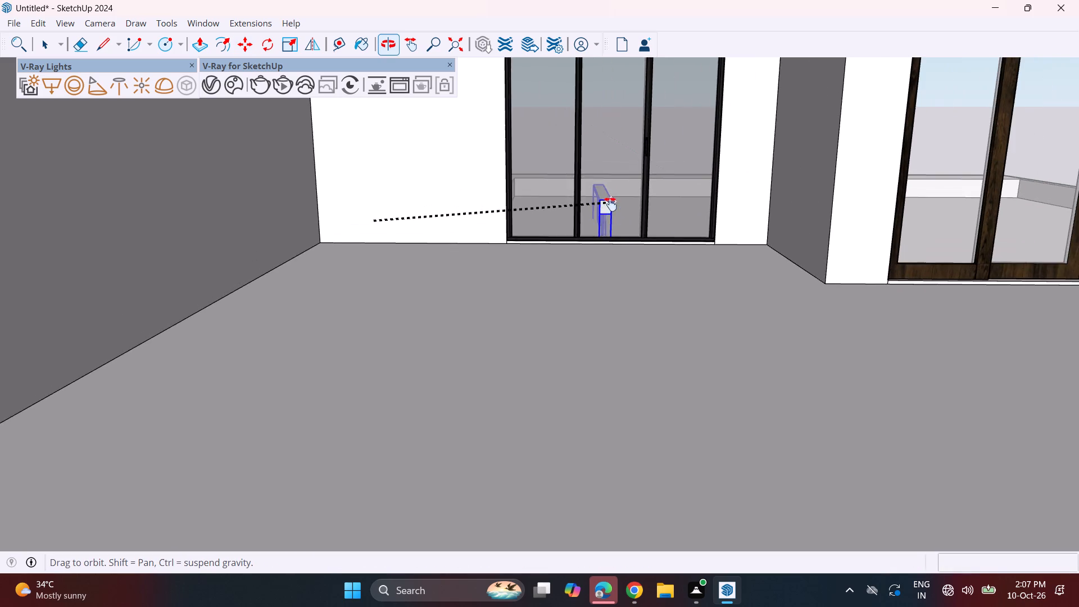
middle_click_drag(610, 204, 606, 238, "shift")
middle_click_drag(609, 231, 599, 196)
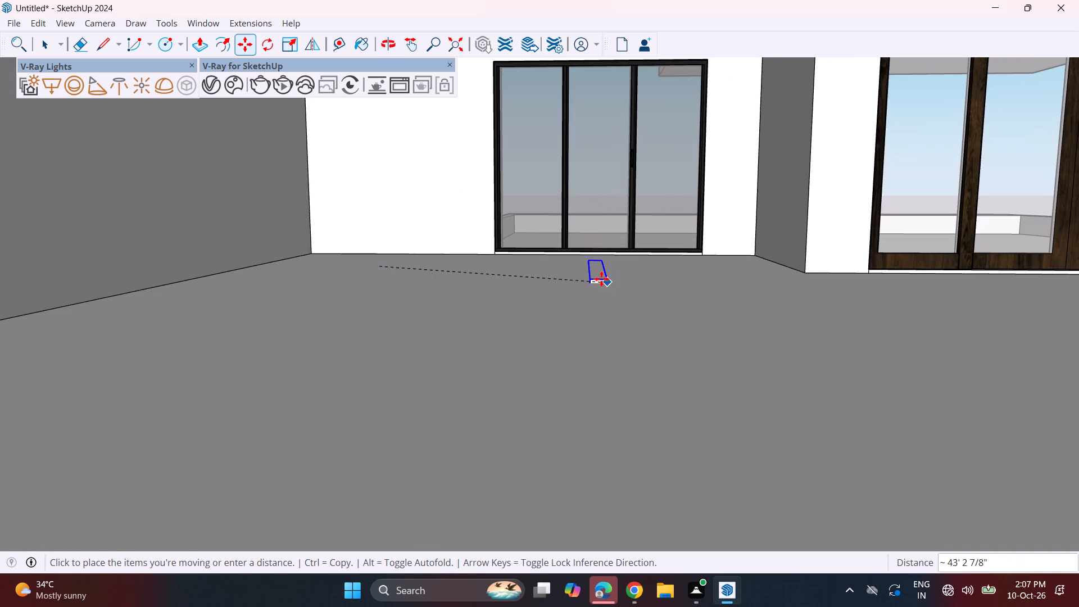
left_click(428, 151)
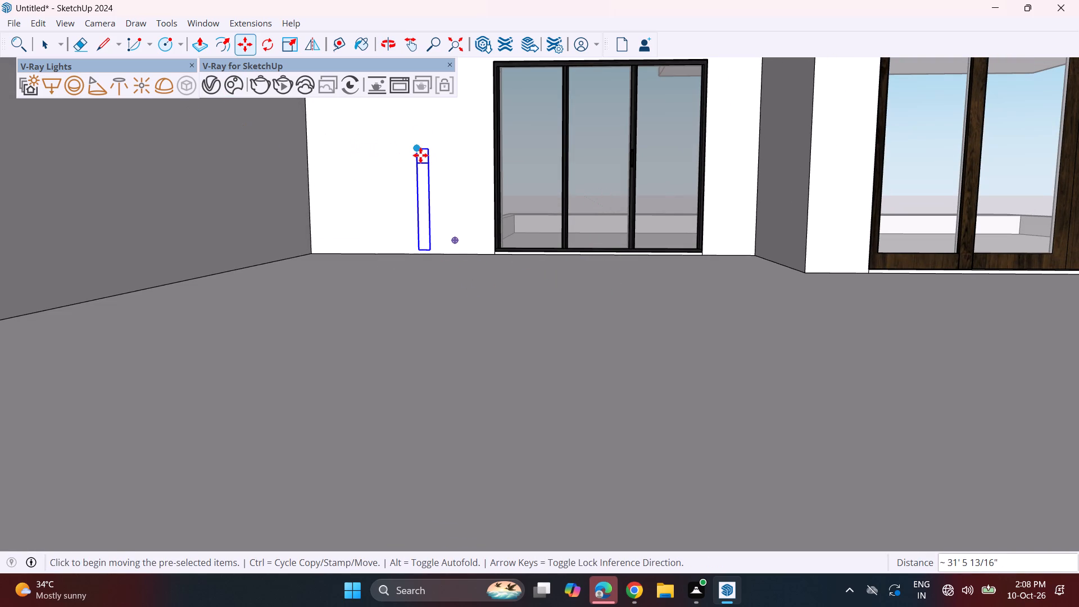
left_click_drag(432, 253, 437, 259)
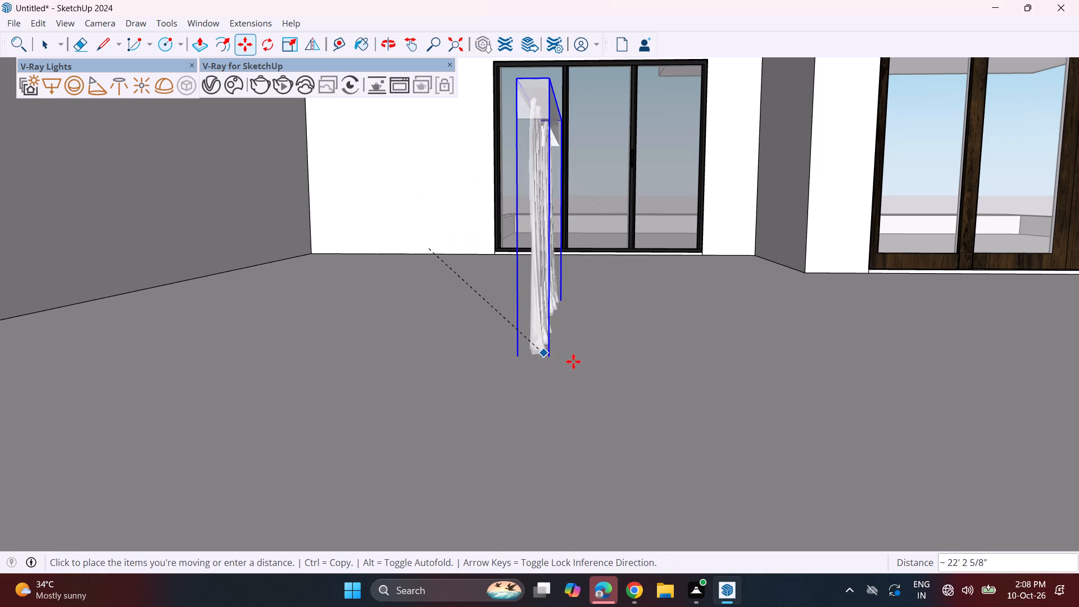
double_click(582, 380)
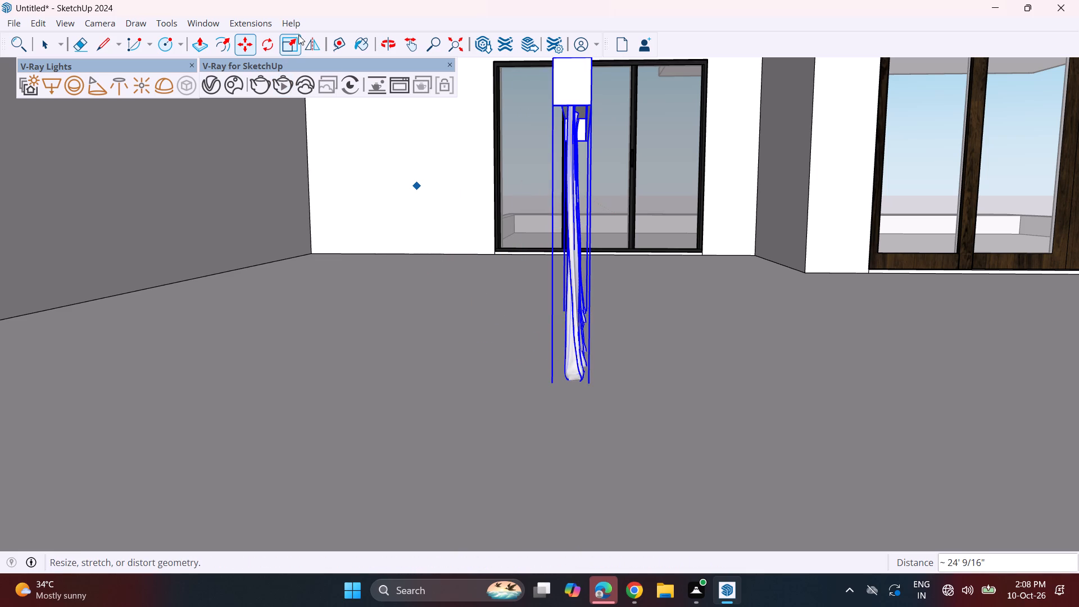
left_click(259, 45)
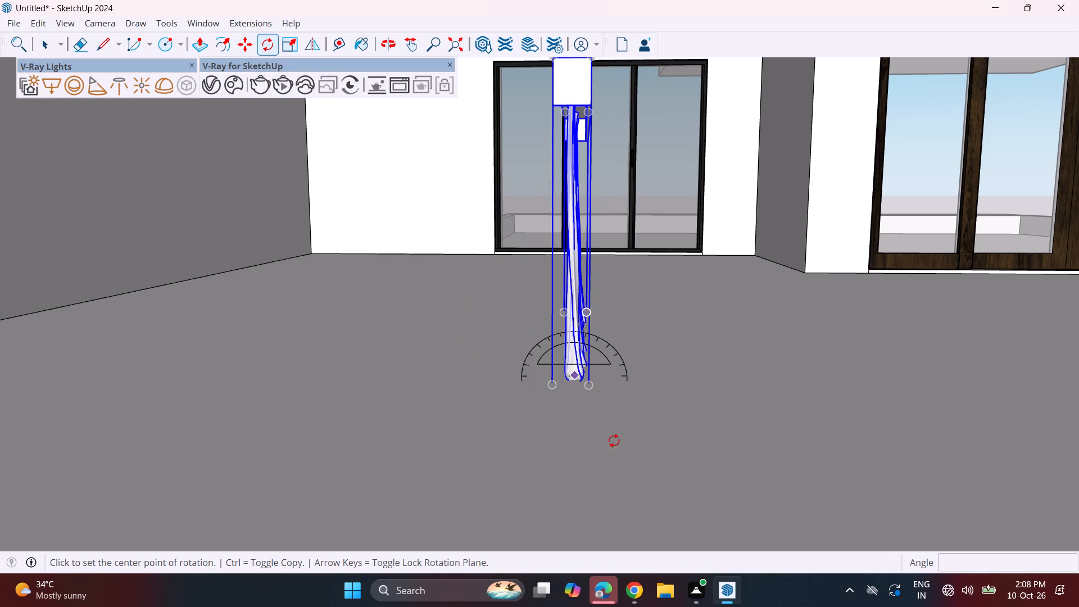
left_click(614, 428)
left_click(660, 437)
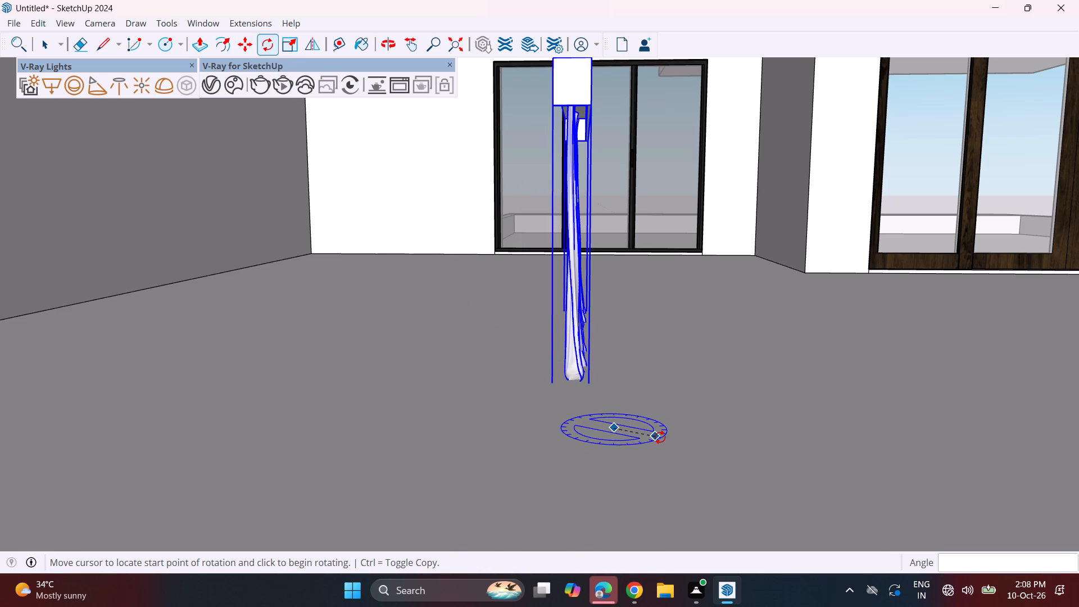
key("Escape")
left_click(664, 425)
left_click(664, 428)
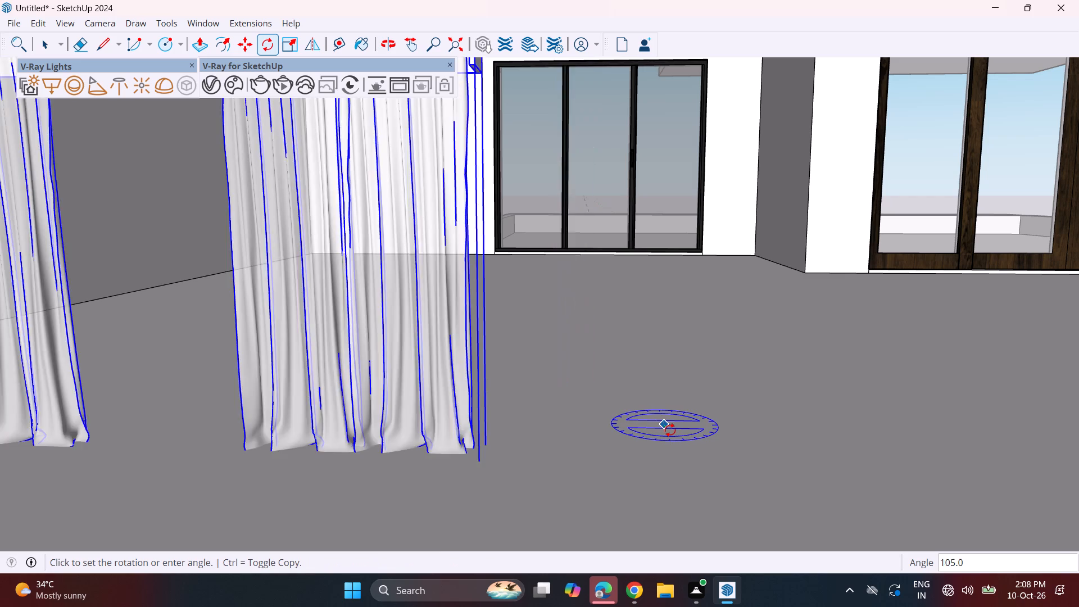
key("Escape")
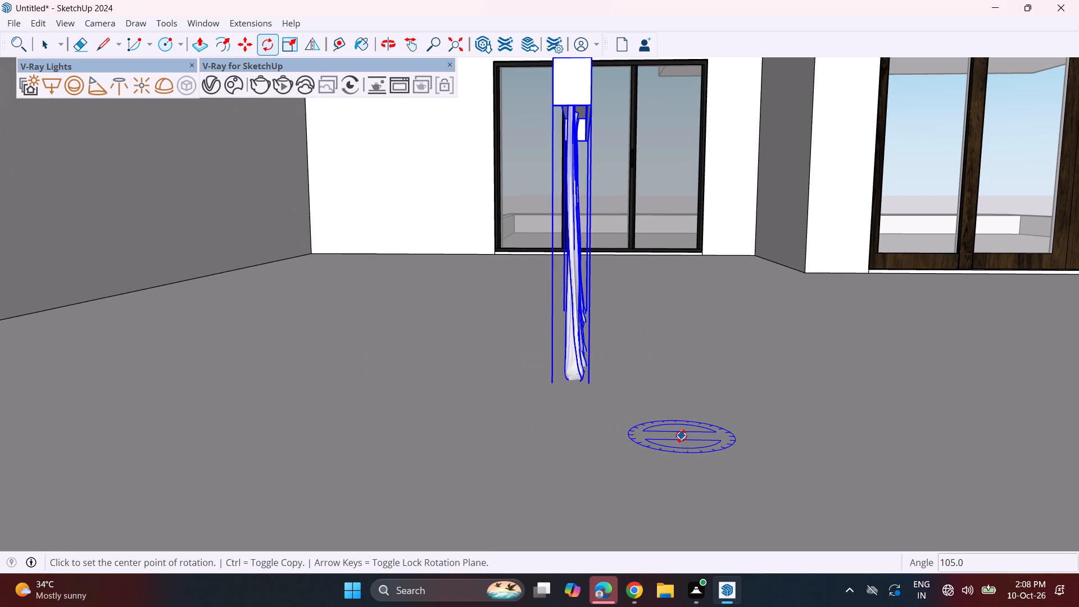
Rotate the white curtain set 90 degrees on the floor plane so it runs parallel to the glass door wall.
left_click(661, 432)
double_click(710, 436)
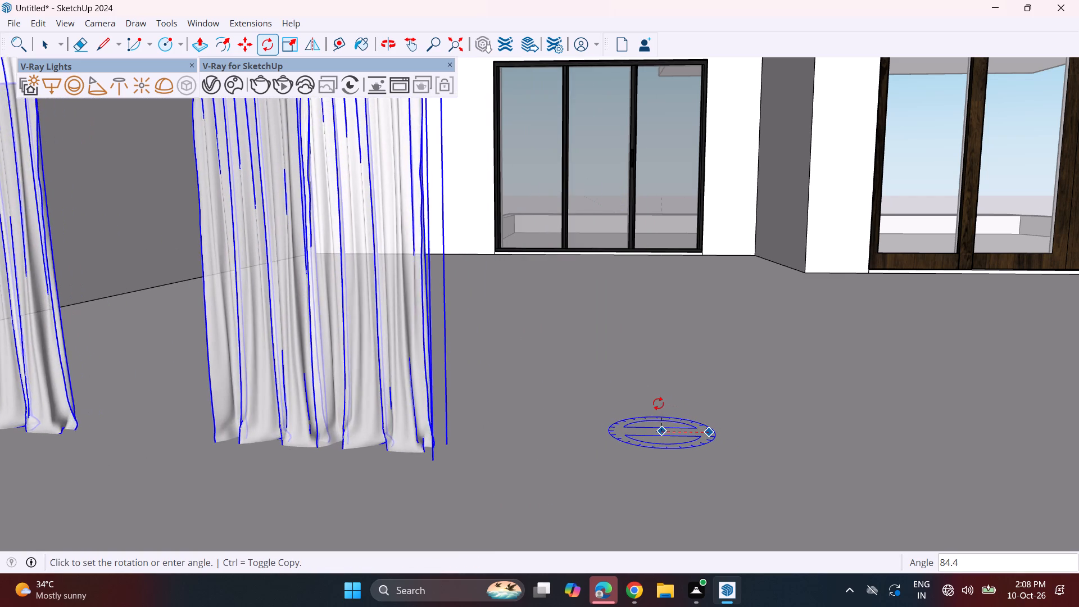
left_click(650, 404)
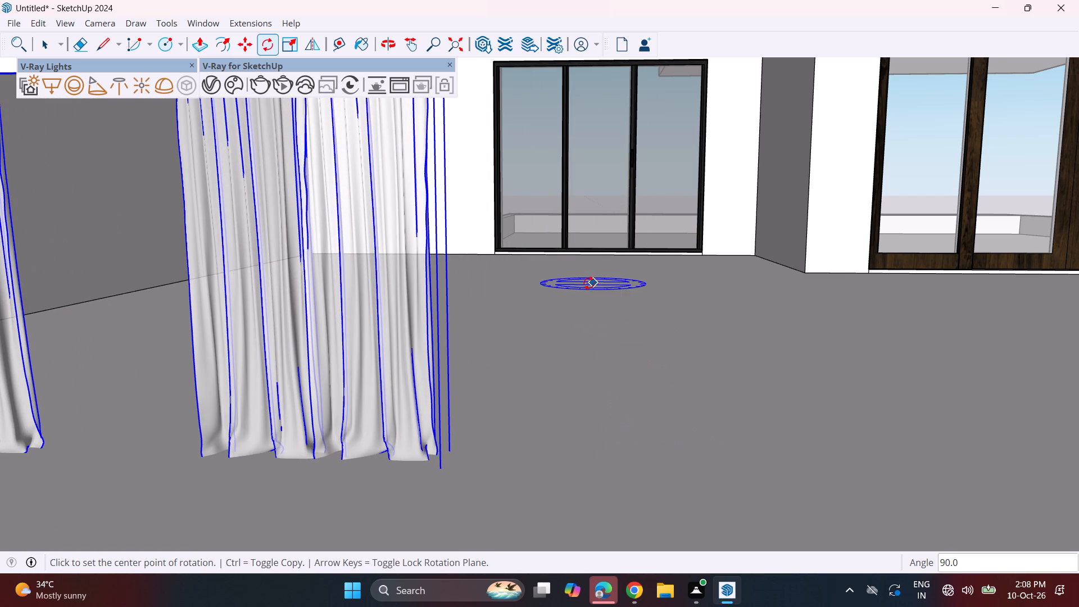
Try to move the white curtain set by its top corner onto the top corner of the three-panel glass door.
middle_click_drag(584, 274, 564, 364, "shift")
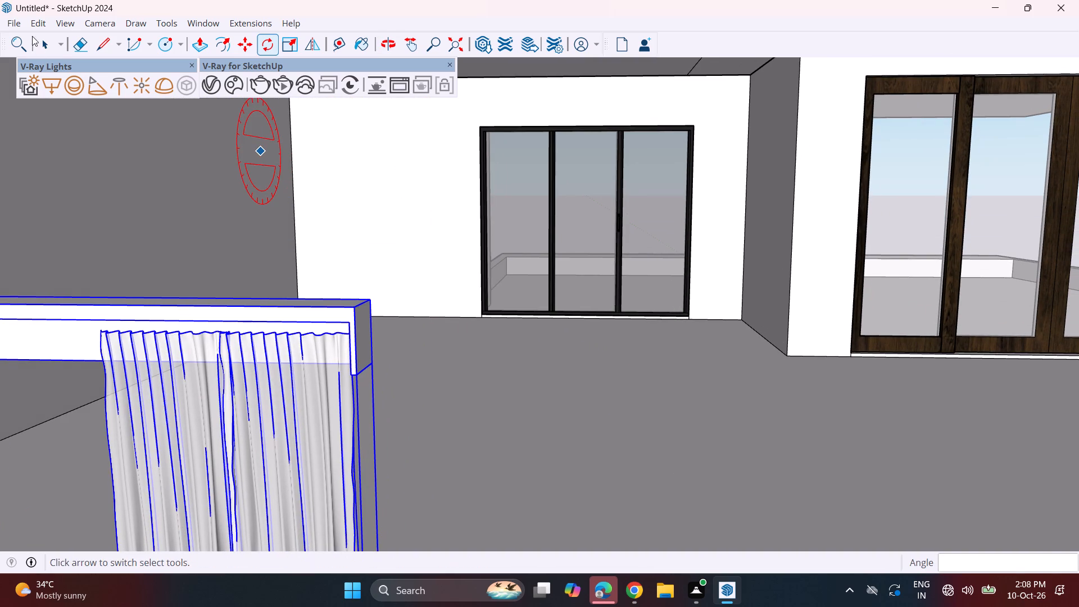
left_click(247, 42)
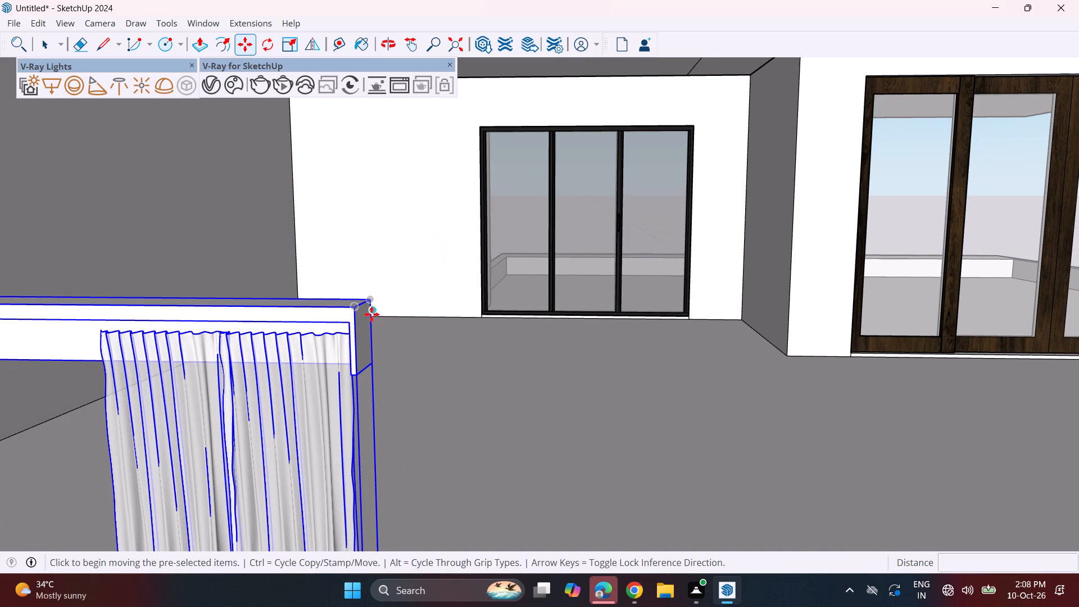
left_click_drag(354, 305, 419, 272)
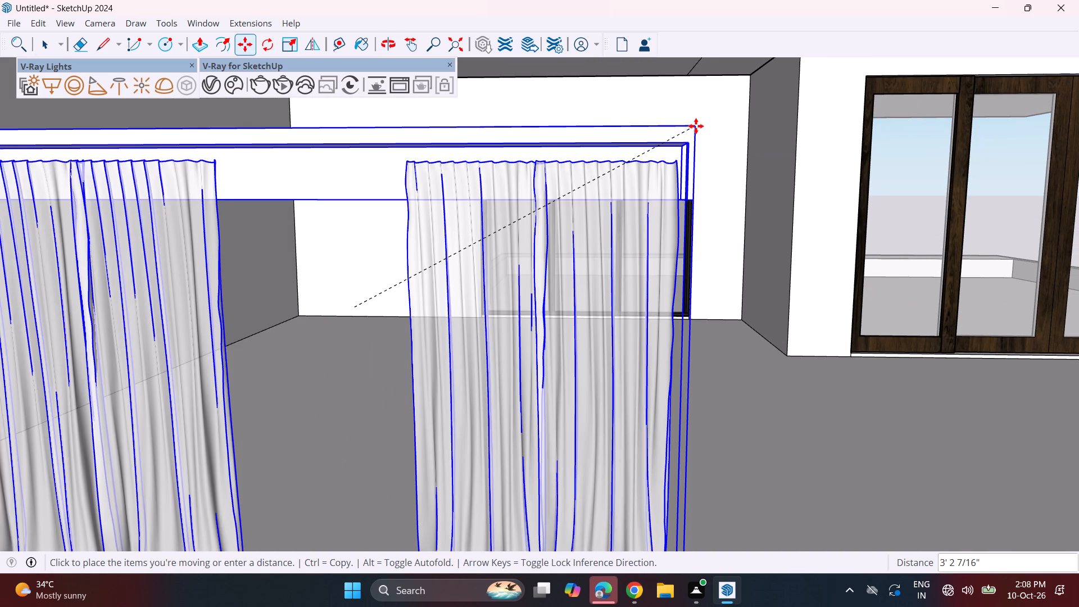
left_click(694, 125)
Move the white curtain set about 26' 4" so the top corner of its pelmet meets the three-panel glass door frame's top corner.
middle_click_drag(676, 151, 591, 183)
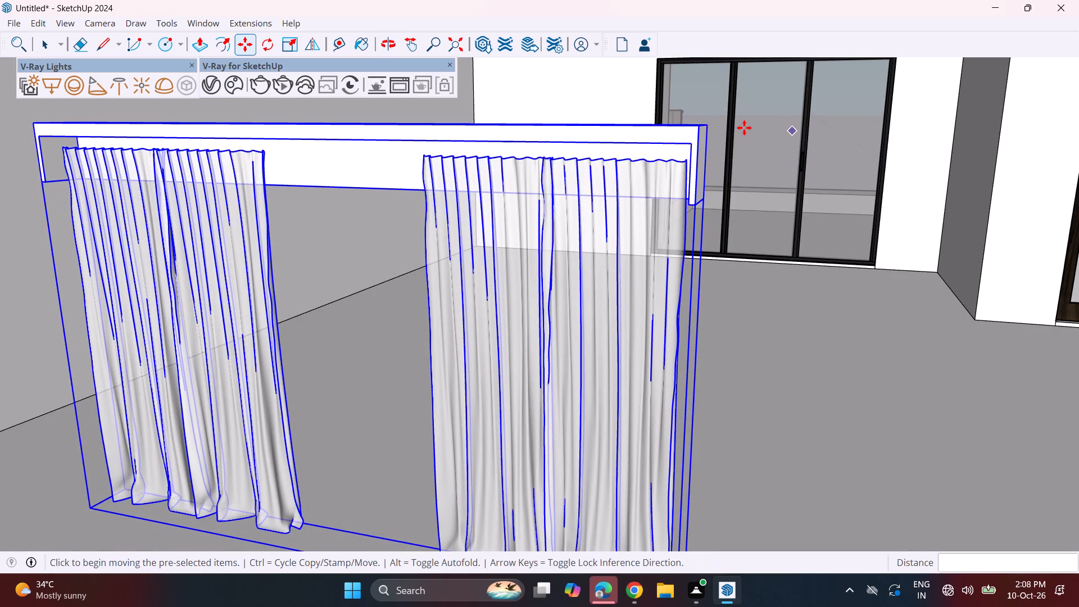
middle_click_drag(735, 134, 450, 231, "shift")
middle_click(454, 229)
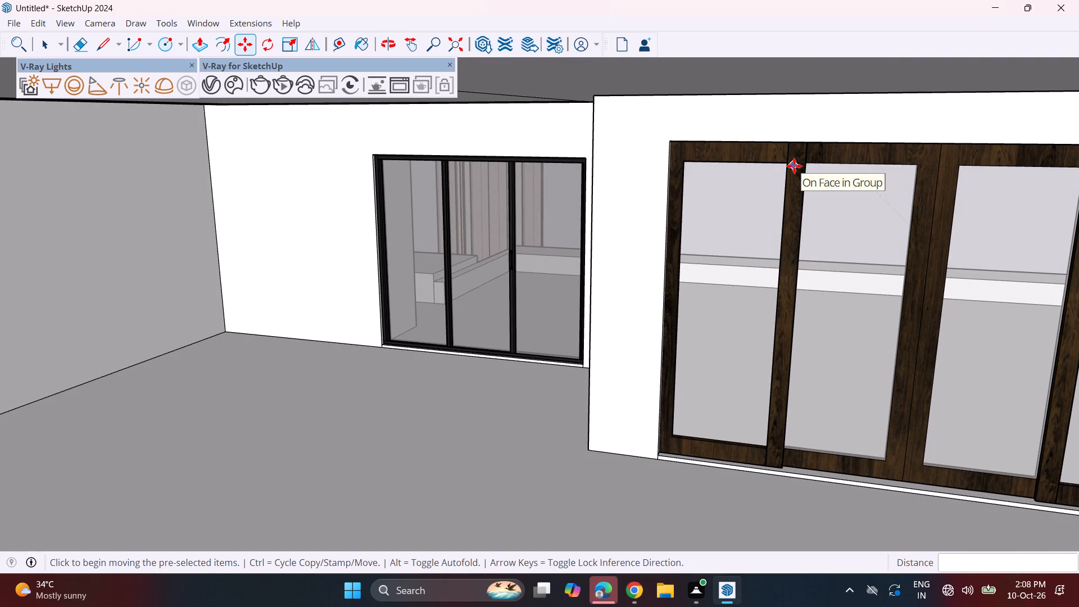
scroll(588, 267, "down", 4)
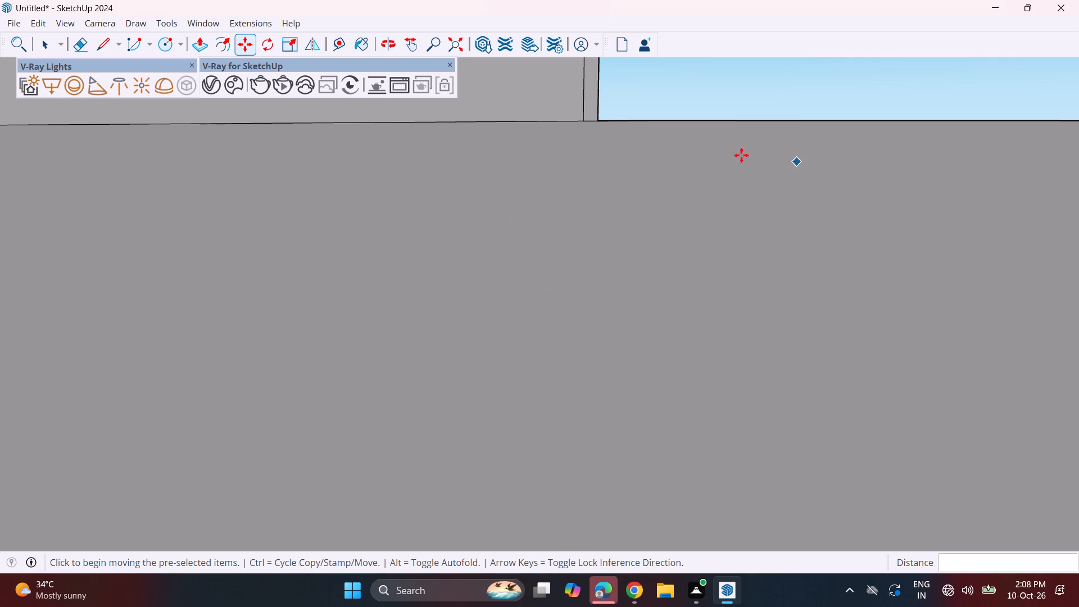
scroll(527, 224, "up", 3)
scroll(554, 225, "down", 6)
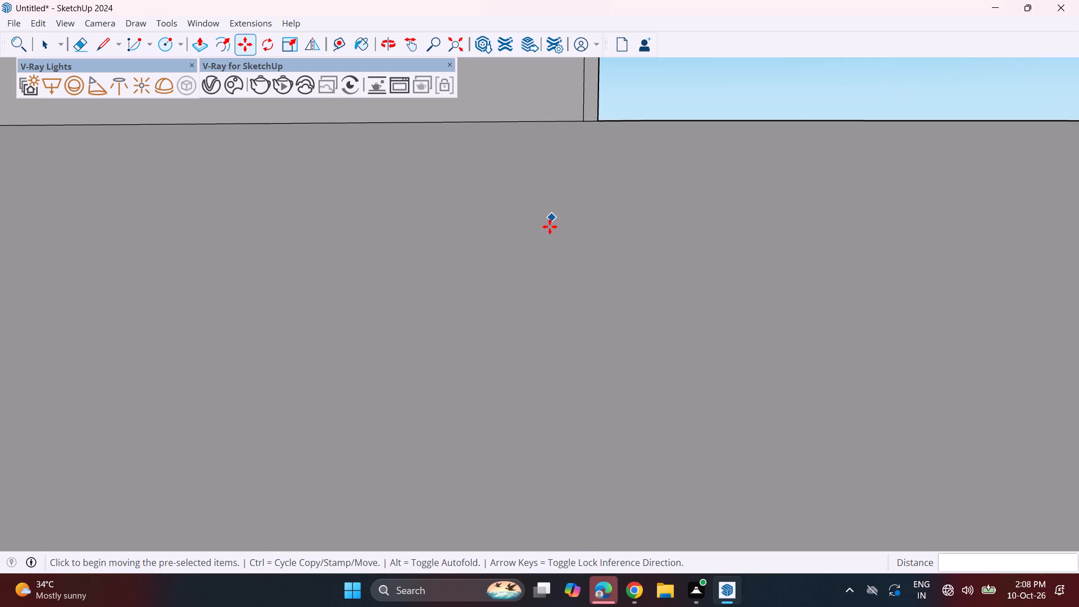
scroll(550, 227, "down", 13)
left_click(454, 49)
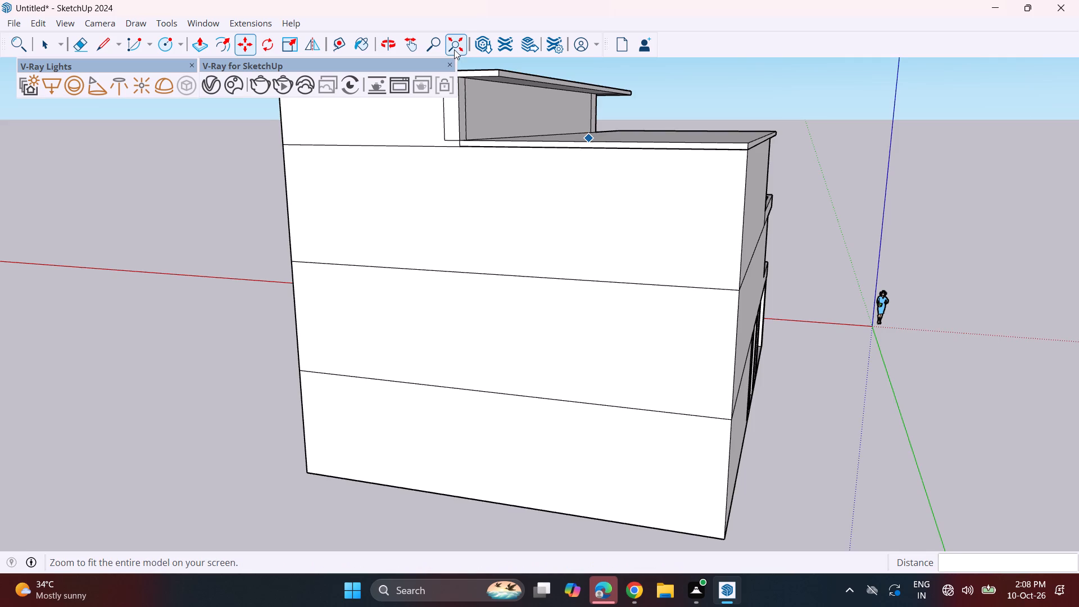
middle_click_drag(649, 160, 912, 173)
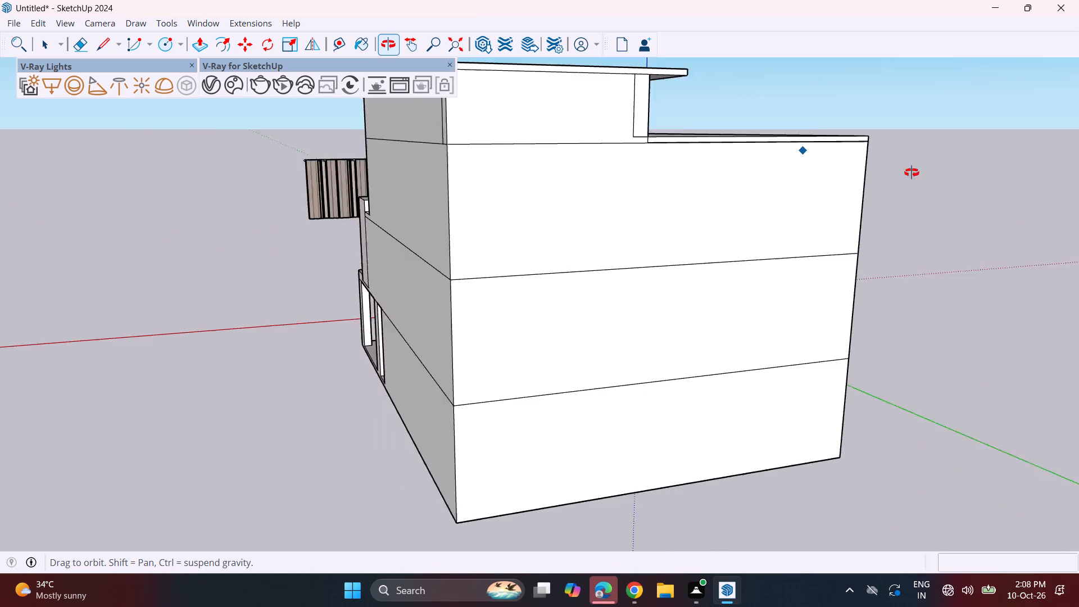
middle_click_drag(912, 173, 954, 164)
scroll(491, 212, "up", 15)
scroll(457, 184, "up", 6)
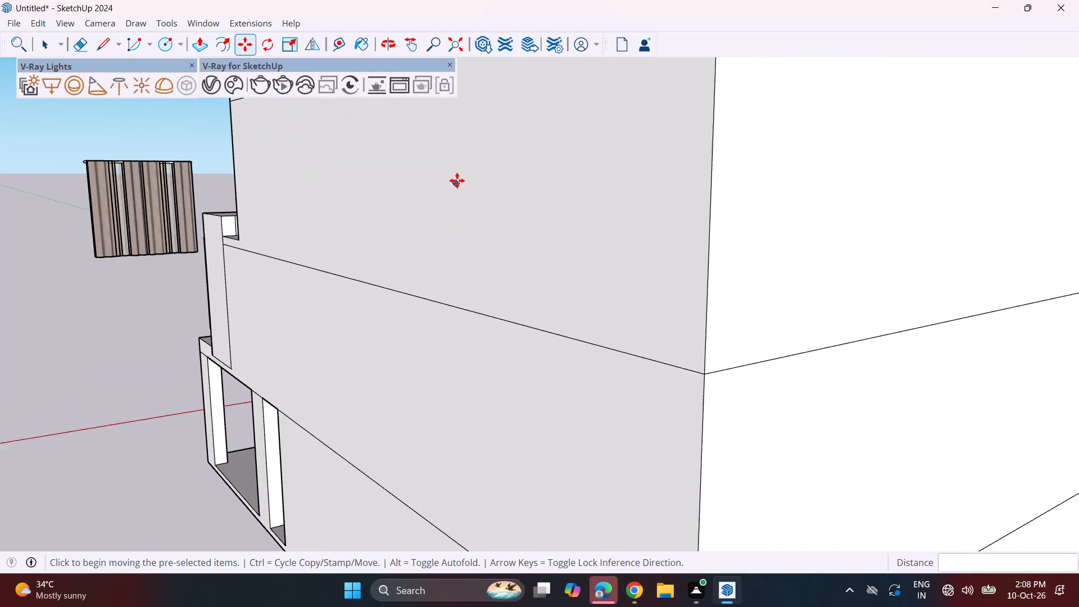
scroll(457, 180, "up", 16)
scroll(487, 166, "up", 6)
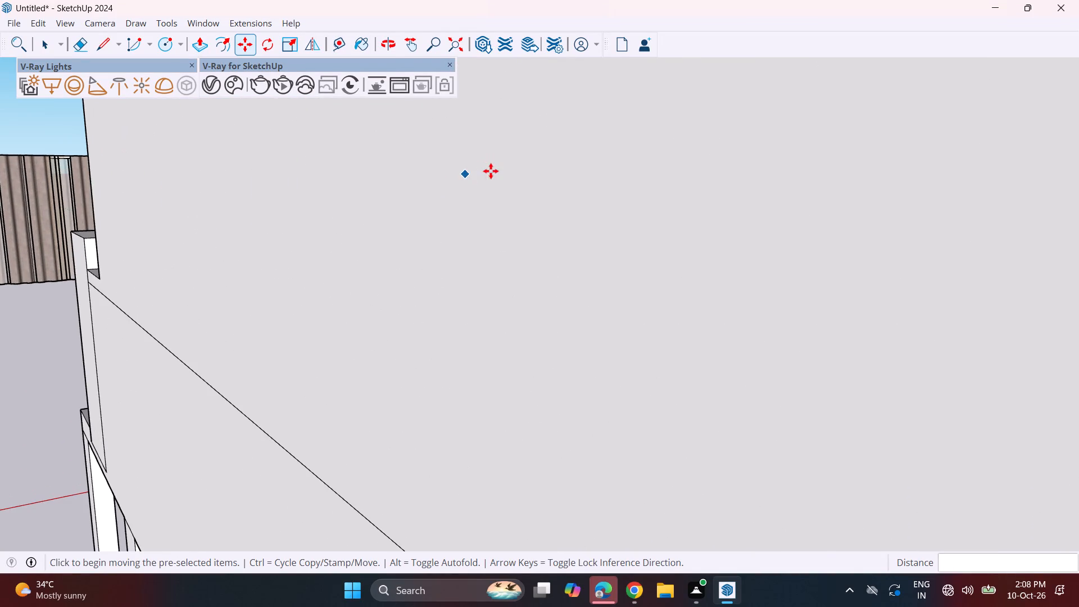
middle_click_drag(491, 171, 362, 183)
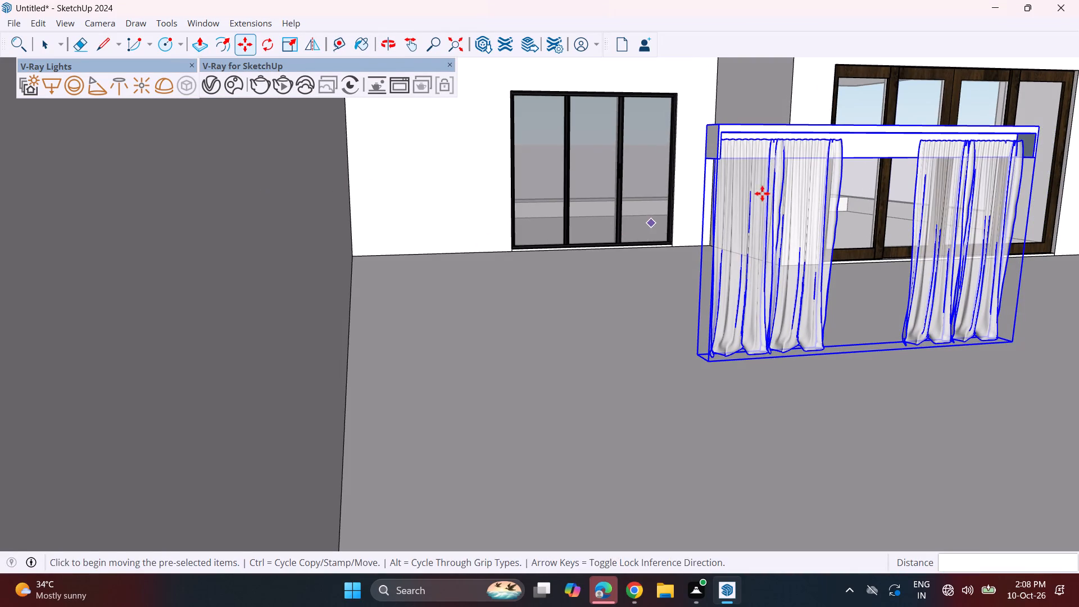
middle_click_drag(762, 193, 754, 224, "shift")
scroll(704, 132, "up", 4)
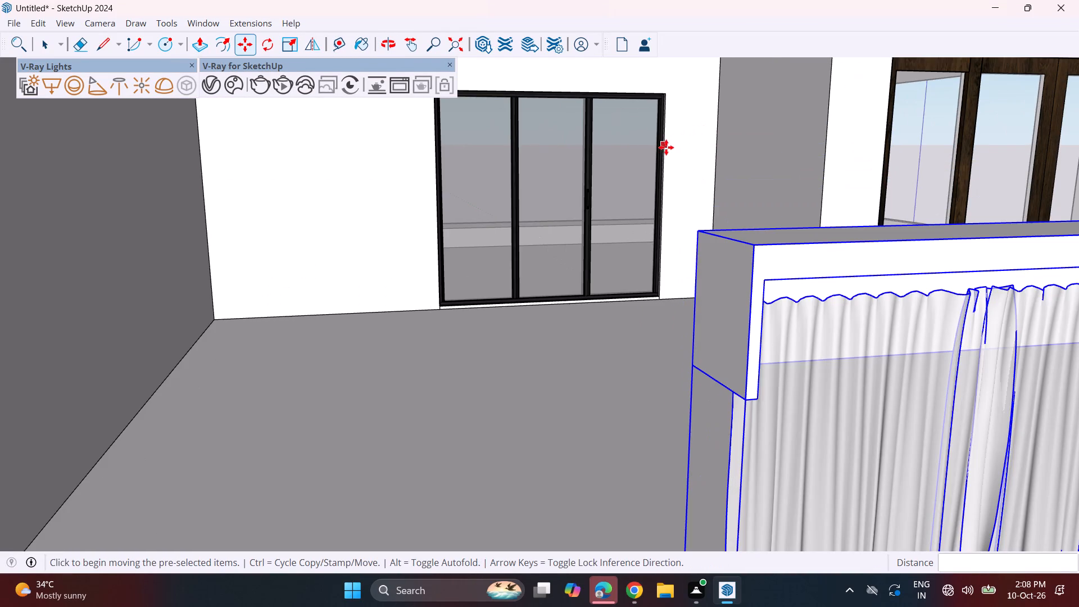
scroll(667, 147, "up", 1)
middle_click_drag(668, 147, 715, 162)
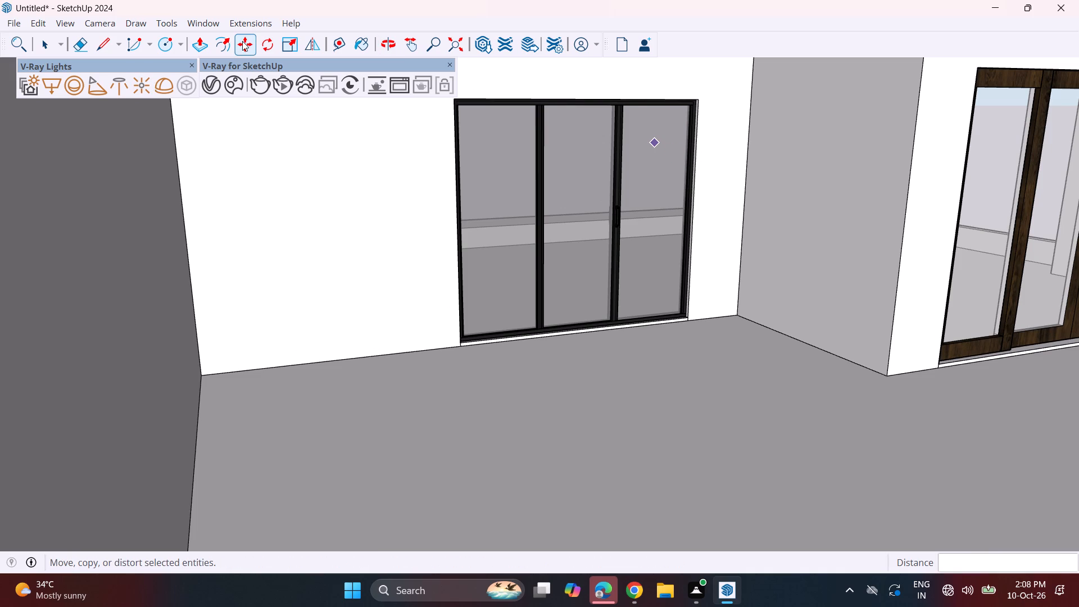
left_click(242, 41)
scroll(604, 151, "down", 3)
middle_click_drag(657, 191, 509, 171)
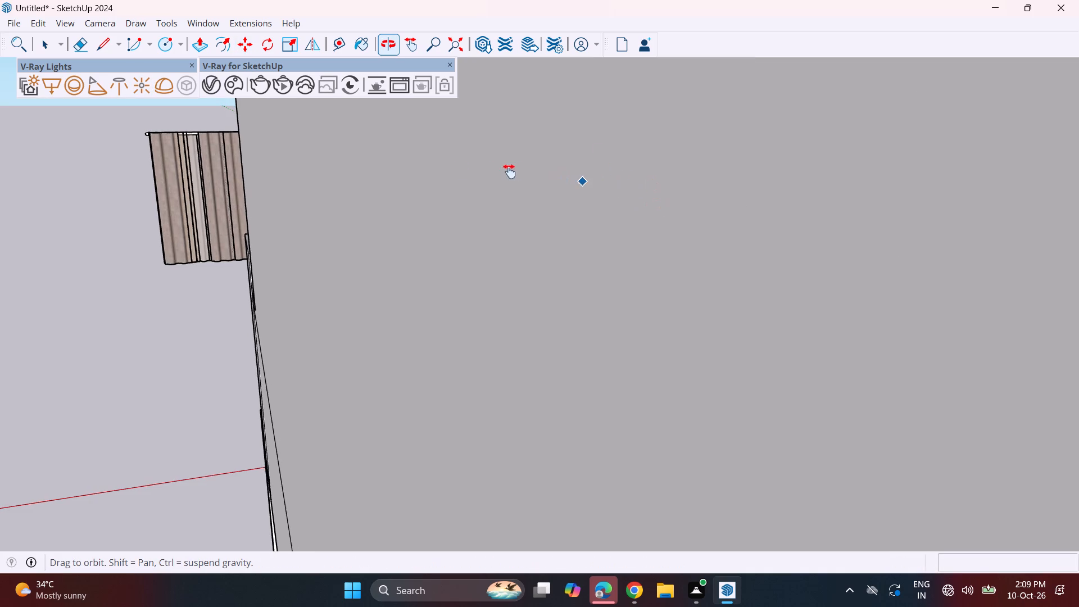
middle_click_drag(509, 171, 160, 187)
middle_click_drag(499, 232, 131, 241, "shift")
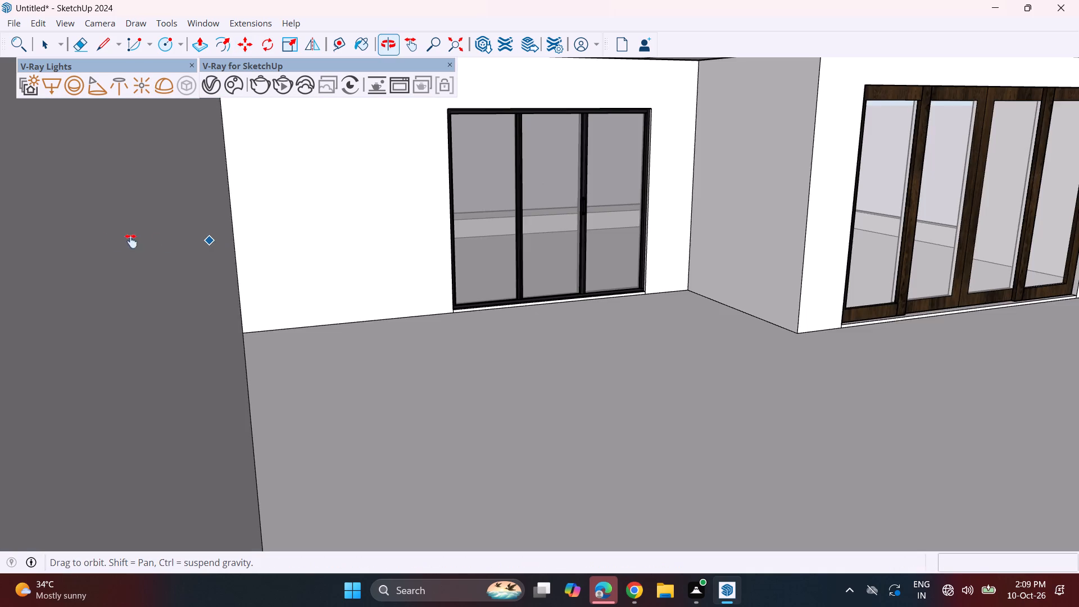
middle_click_drag(131, 241, 112, 241, "shift")
middle_click_drag(547, 254, 442, 239)
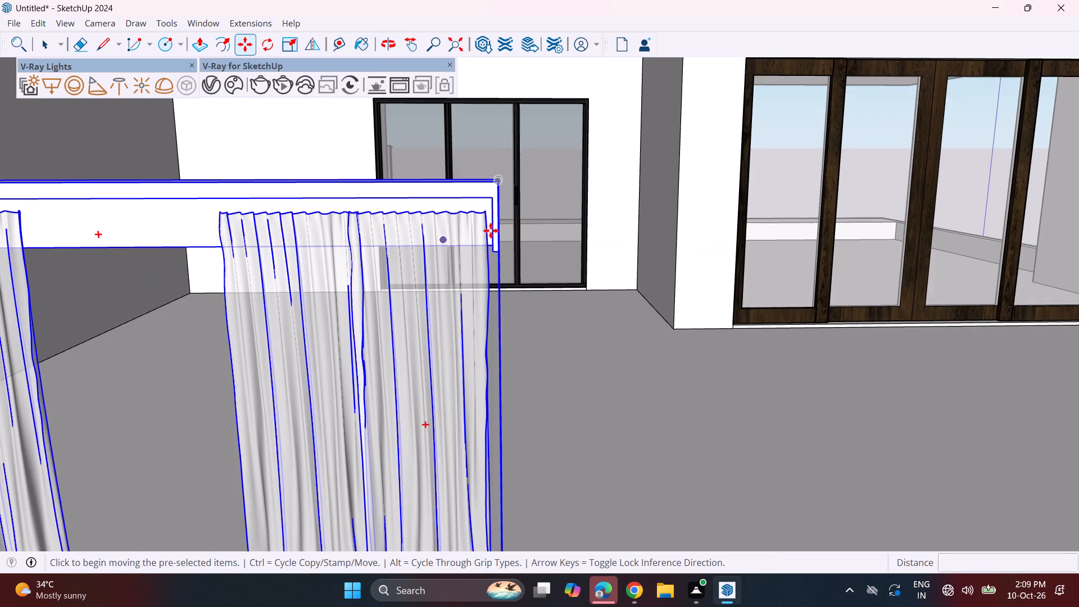
middle_click_drag(493, 197, 424, 248)
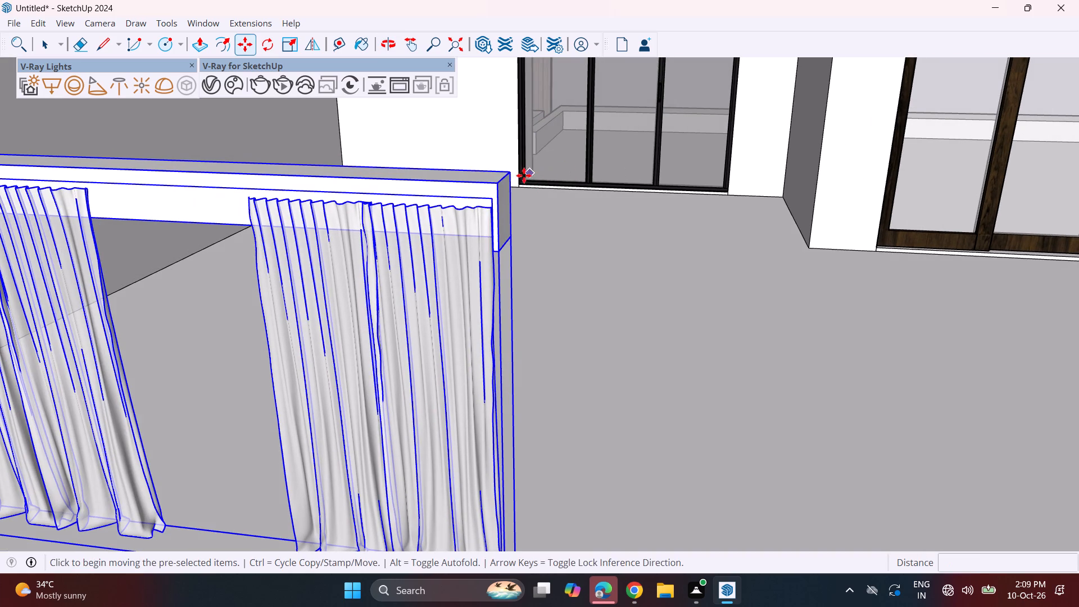
left_click(510, 169)
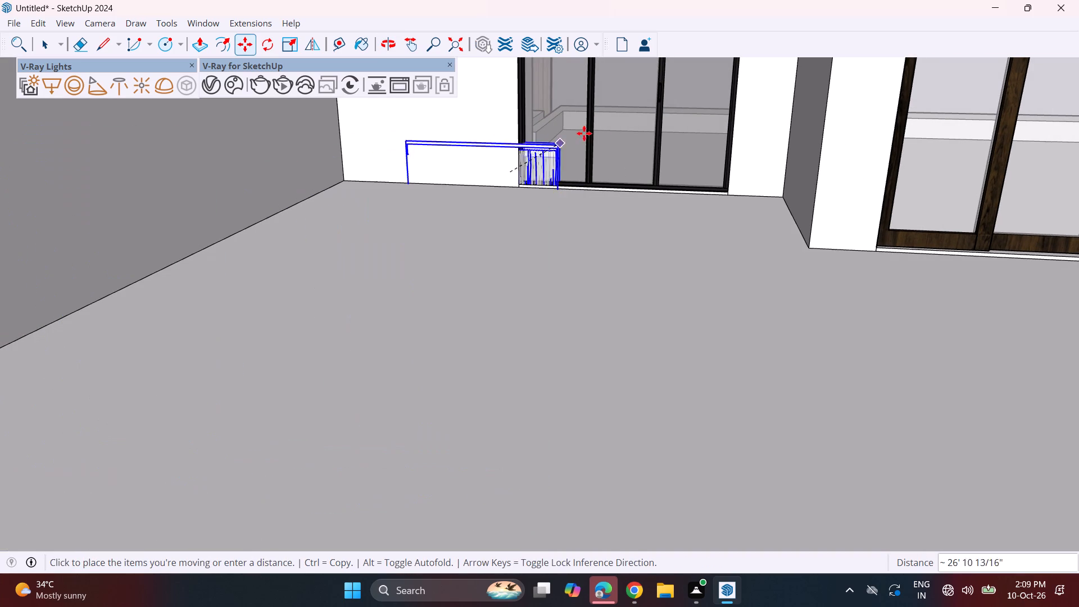
middle_click_drag(631, 125, 368, 377)
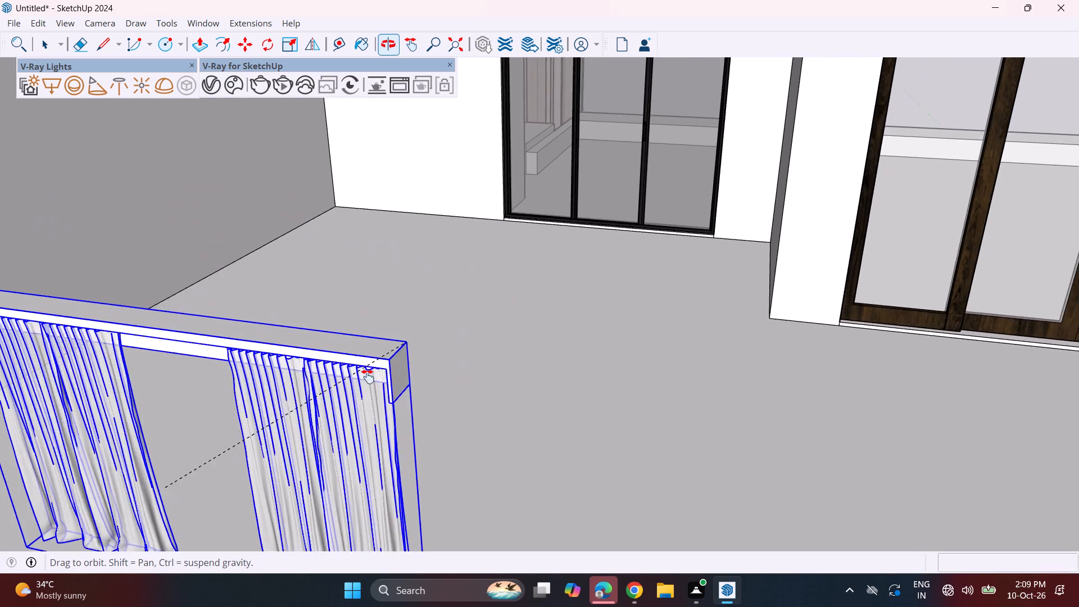
middle_click_drag(368, 377, 366, 373)
middle_click_drag(483, 298, 513, 133)
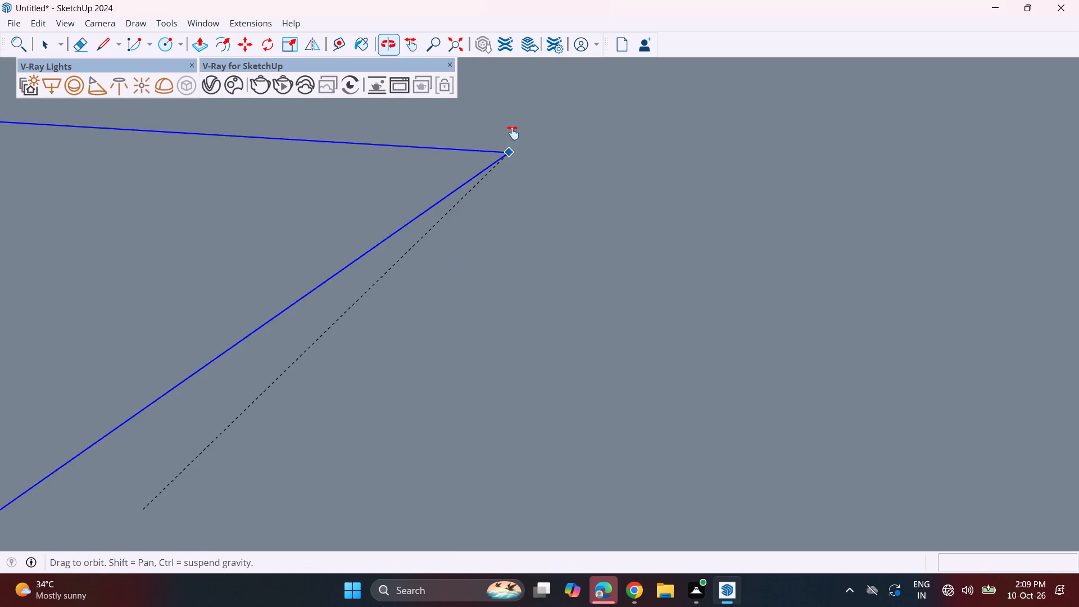
middle_click_drag(513, 133, 528, 65)
middle_click_drag(517, 298, 539, 165)
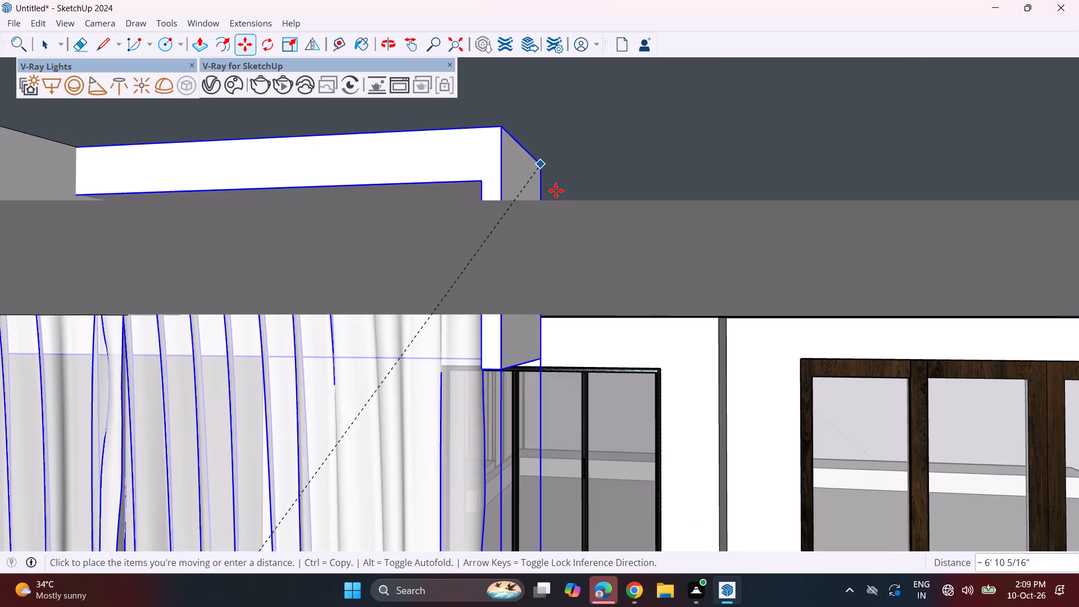
middle_click_drag(618, 363, 558, 245, "shift")
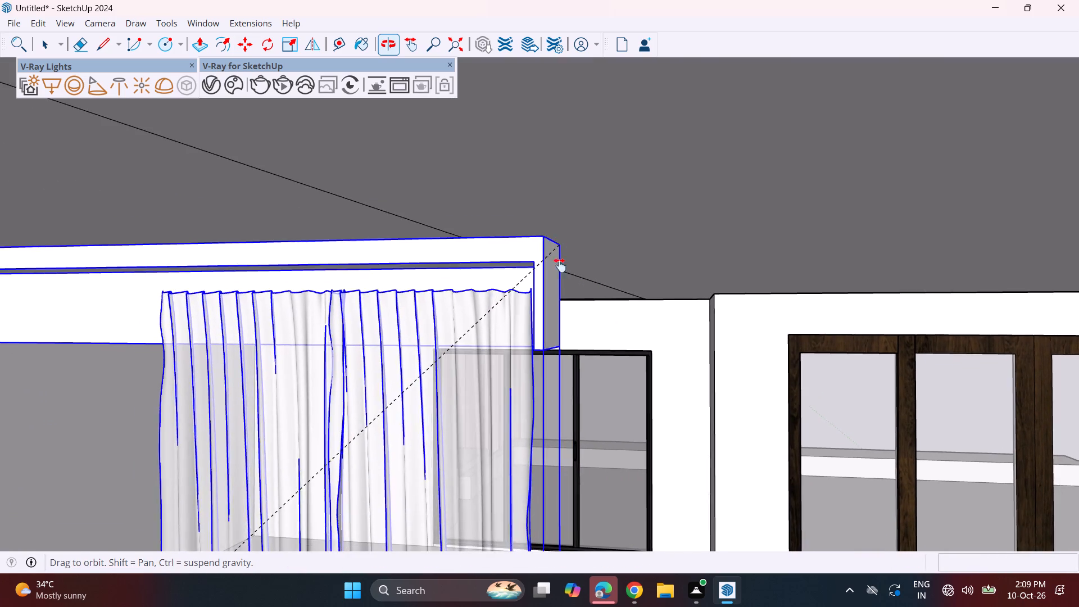
scroll(595, 333, "up", 9)
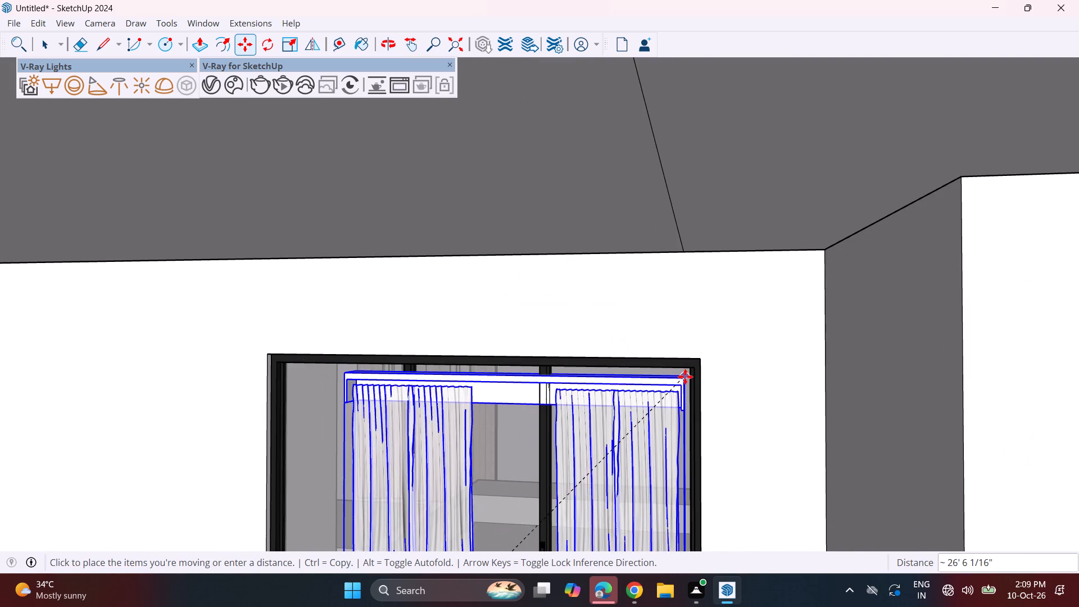
left_click(700, 363)
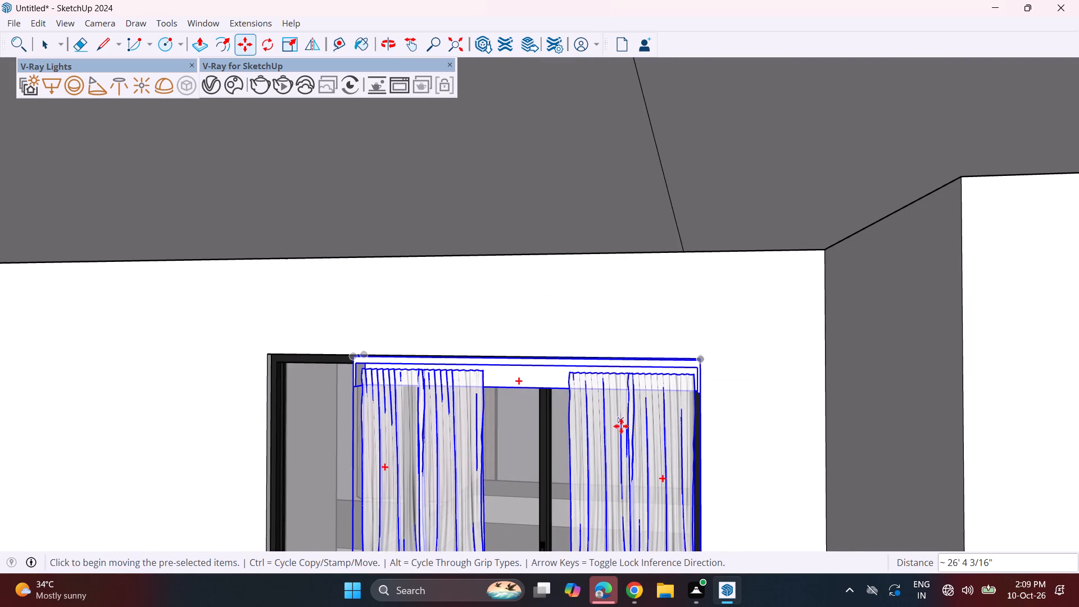
Scale the white curtain set uniformly by 1.31 from its bottom corner so it spans the full width of the three-panel glass door.
middle_click_drag(613, 429, 731, 242)
scroll(614, 428, "up", 1, "shift")
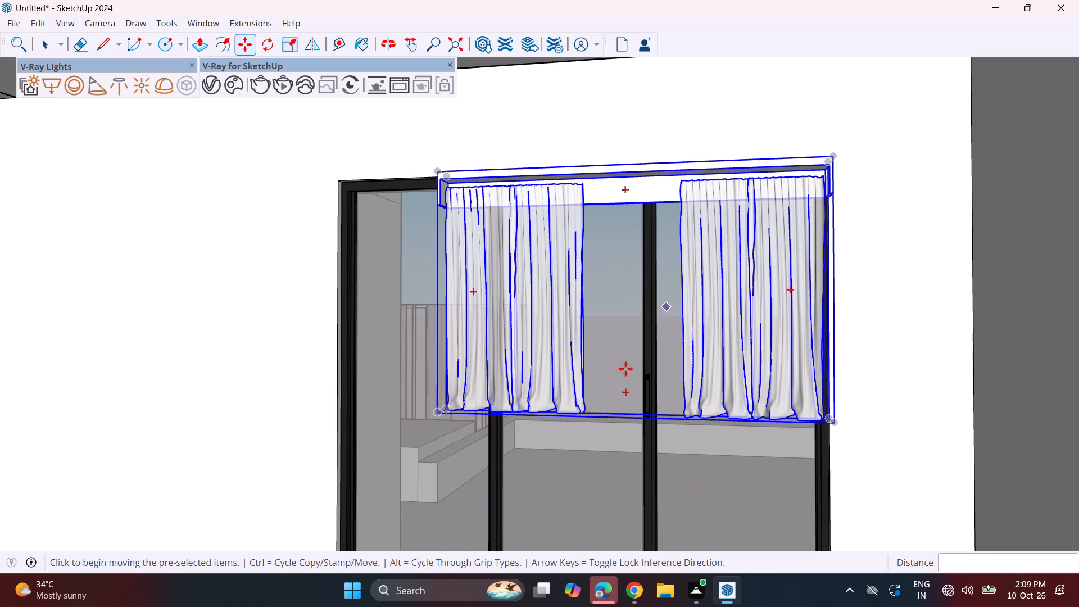
middle_click_drag(625, 369, 632, 310)
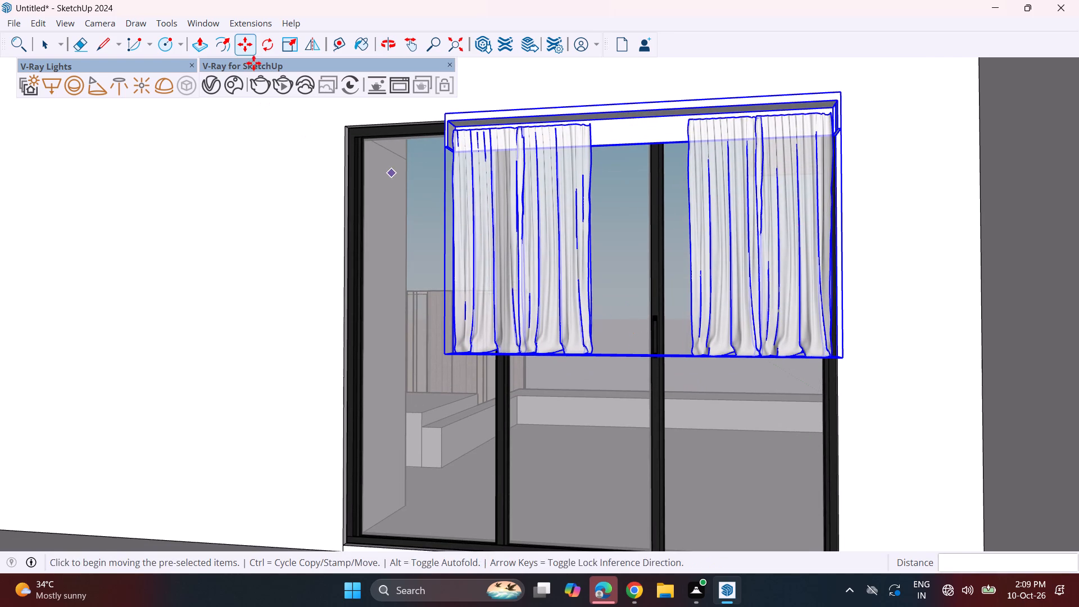
left_click(295, 40)
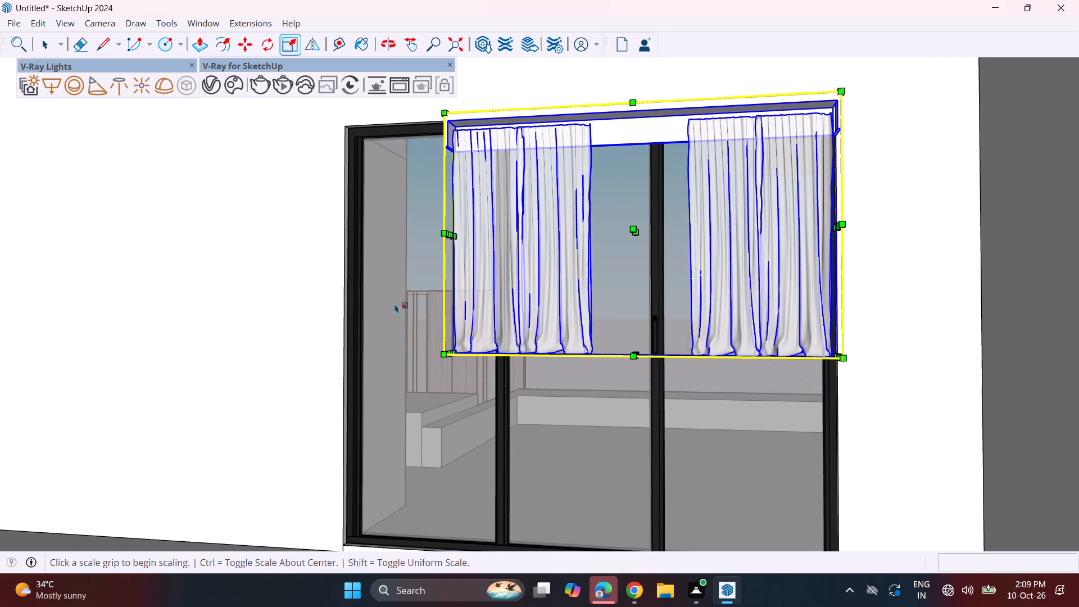
left_click(443, 360)
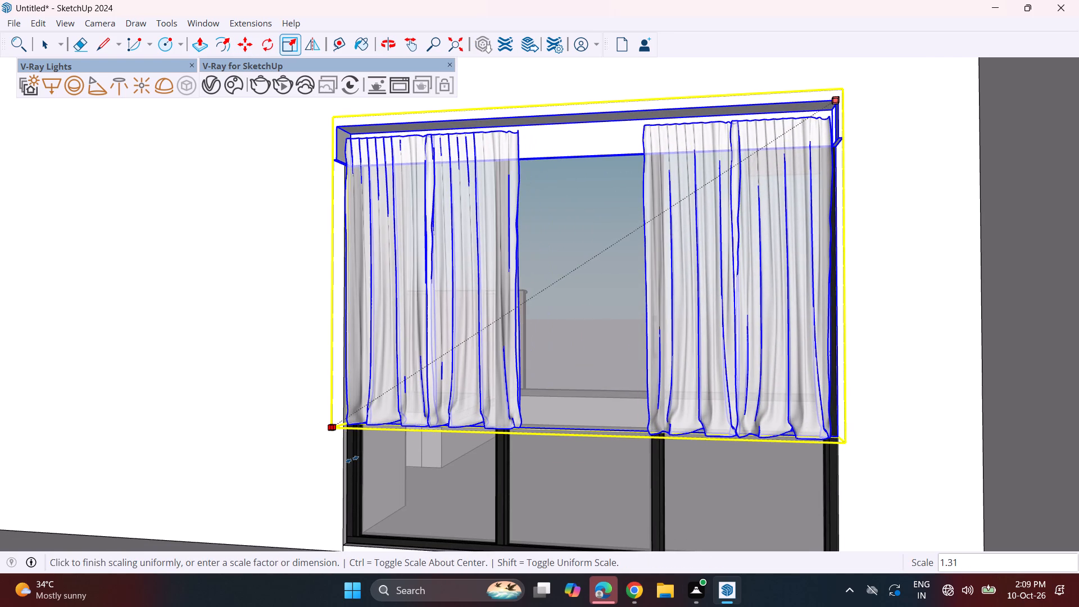
left_click(352, 459)
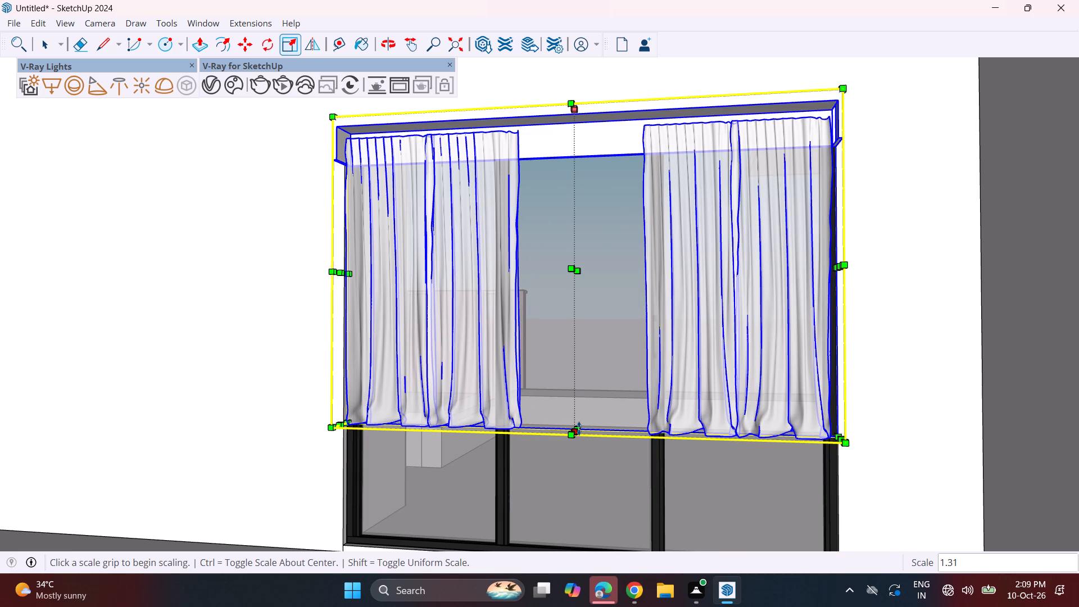
Scale the white curtain set's height downward by about 1.43 so its hem reaches the floor at the glass door.
left_click(579, 428)
middle_click_drag(570, 461, 550, 369, "shift")
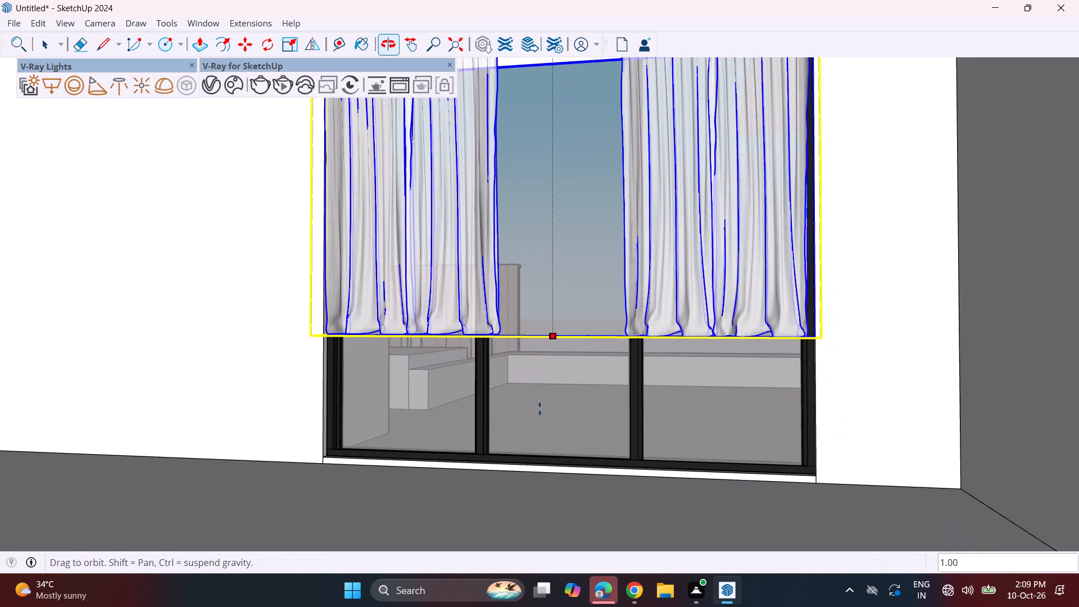
left_click(563, 476)
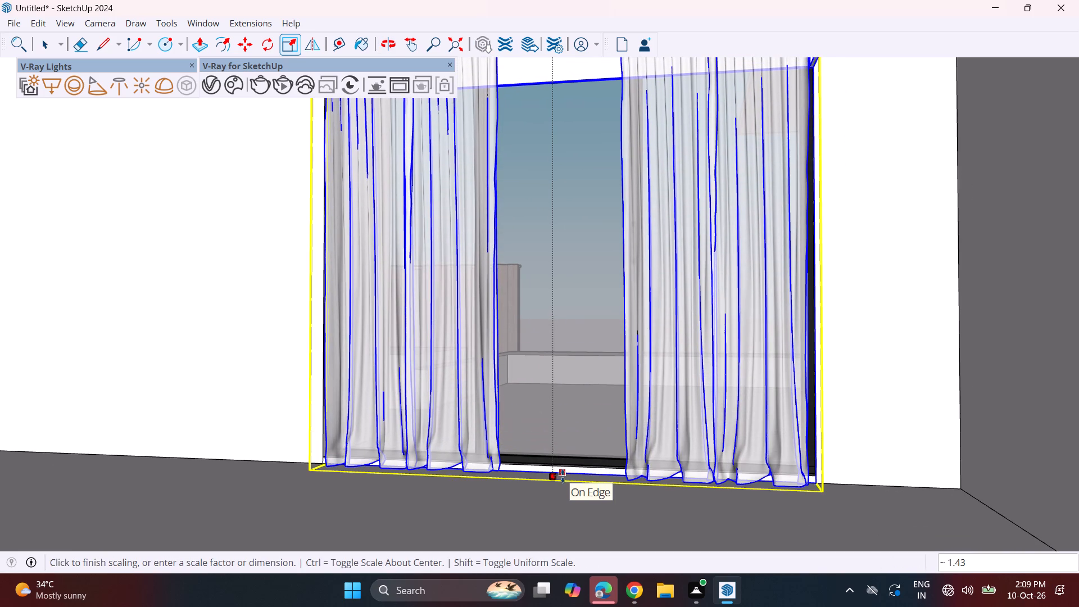
middle_click_drag(545, 348, 541, 355)
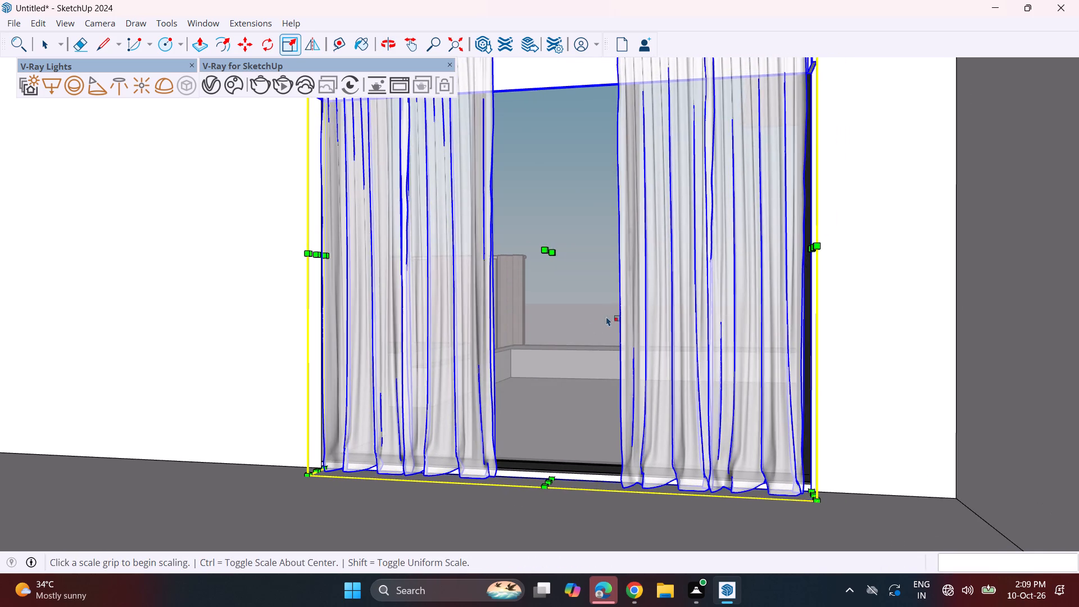
scroll(599, 316, "down", 4)
scroll(661, 327, "down", 3)
middle_click_drag(745, 342, 615, 334, "shift")
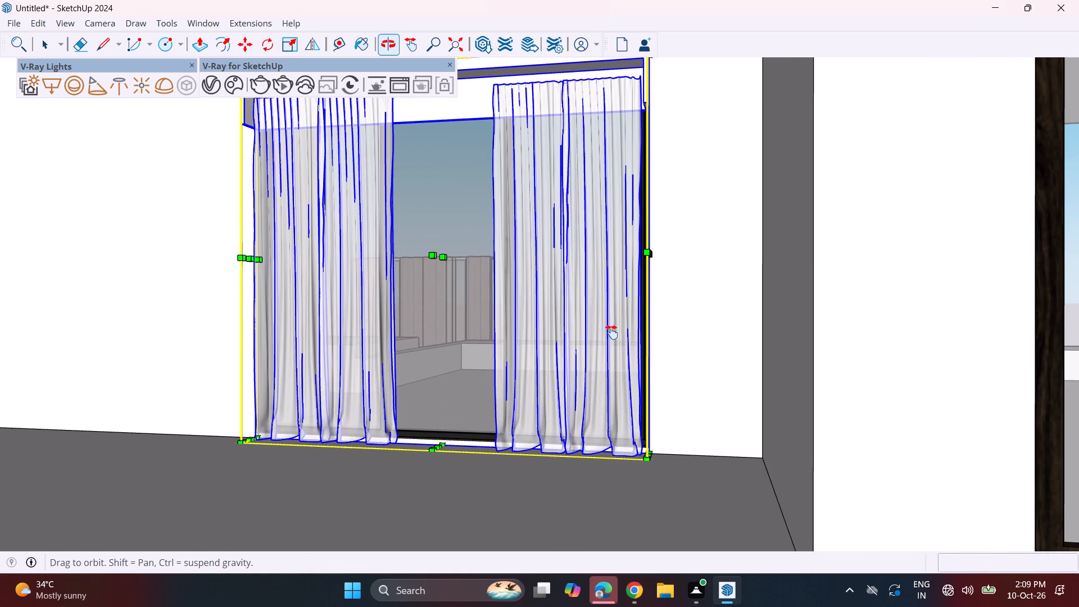
scroll(596, 318, "down", 6)
middle_click_drag(629, 307, 499, 327)
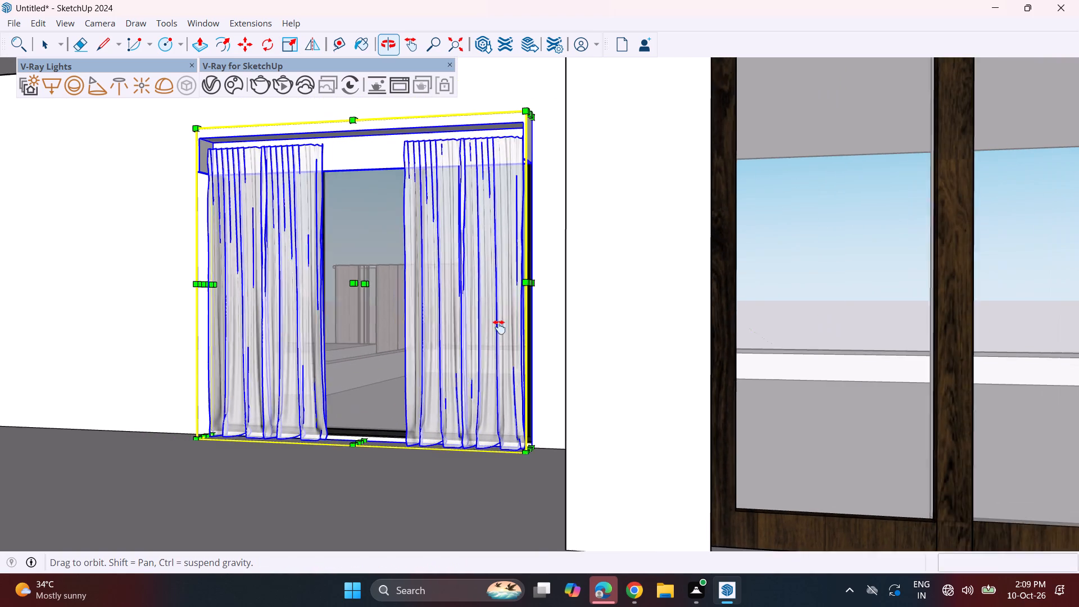
Copy the white curtain set about 18' 7 9/16" from the three-panel glass door to the top corner of the wooden-framed glass door.
middle_click_drag(499, 327, 434, 352)
scroll(427, 333, "down", 4)
middle_click_drag(378, 330, 445, 318)
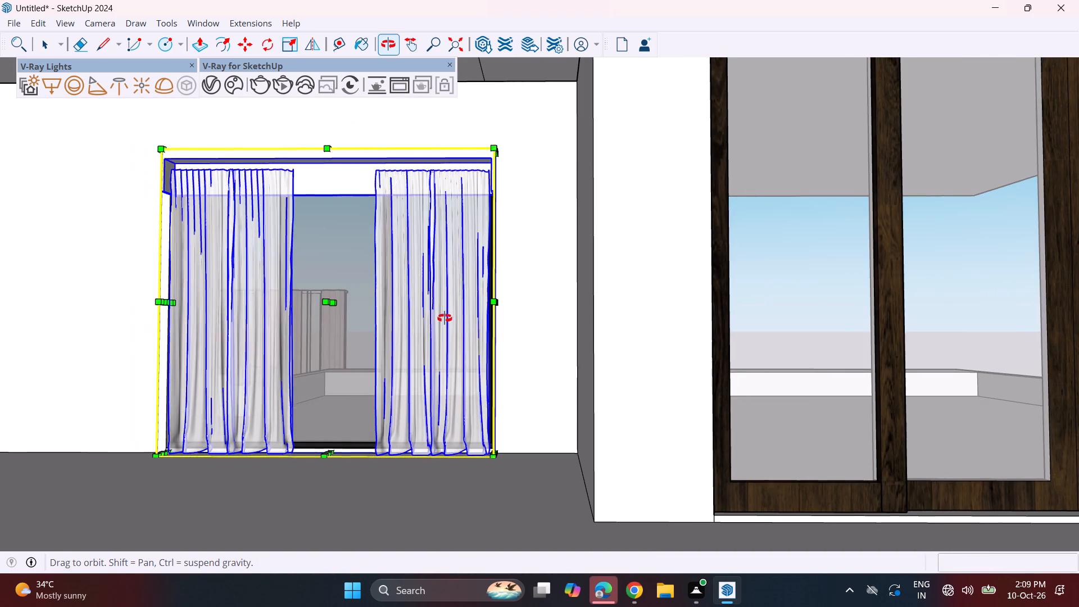
key("space")
left_click(491, 461)
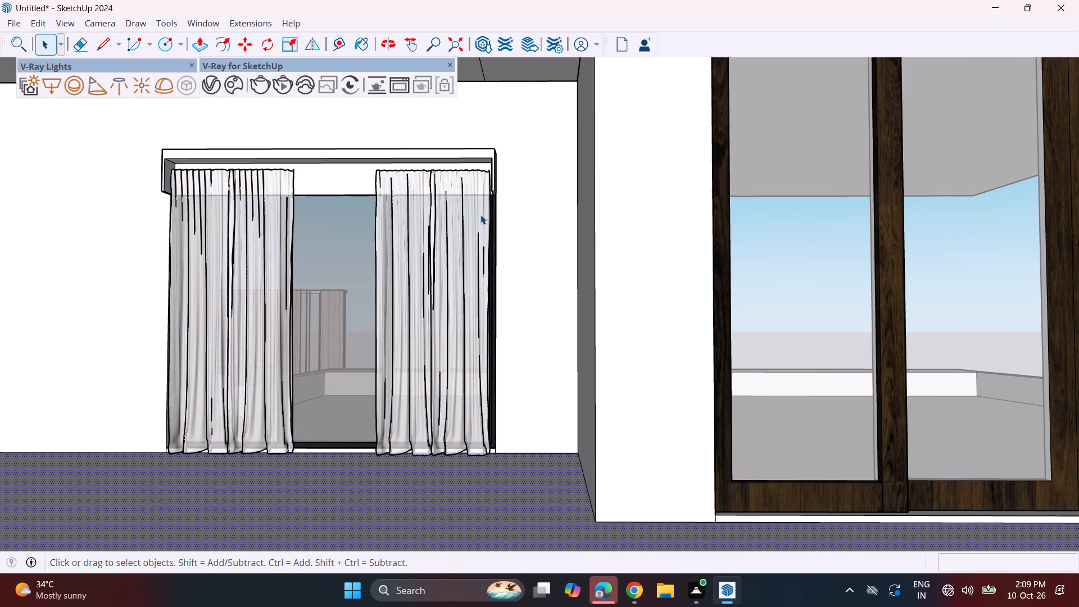
left_click(480, 215)
key("m")
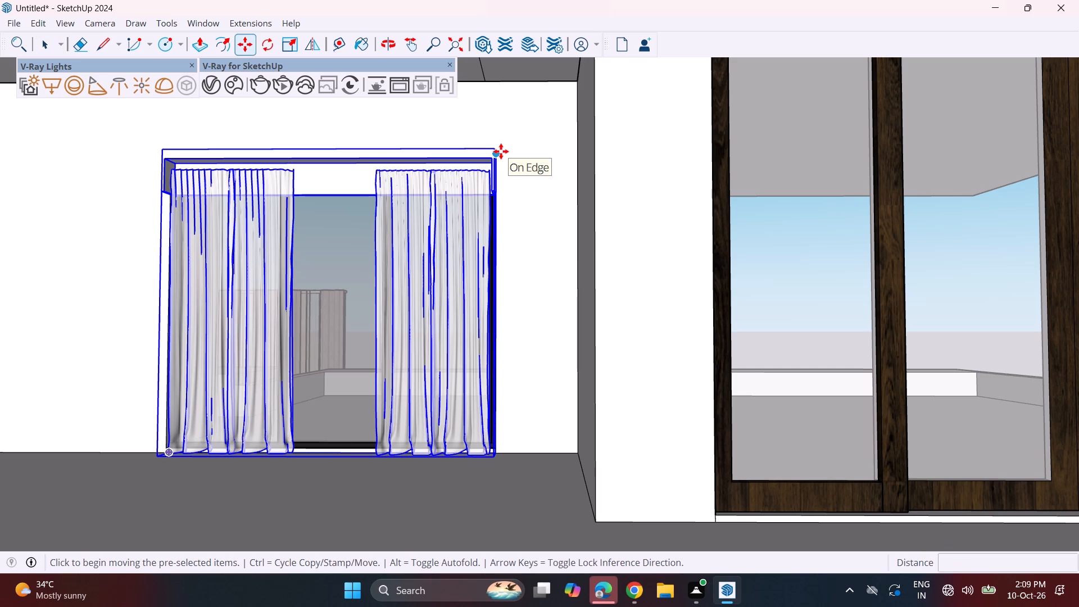
left_click(501, 151)
middle_click_drag(829, 222, 679, 220, "shift")
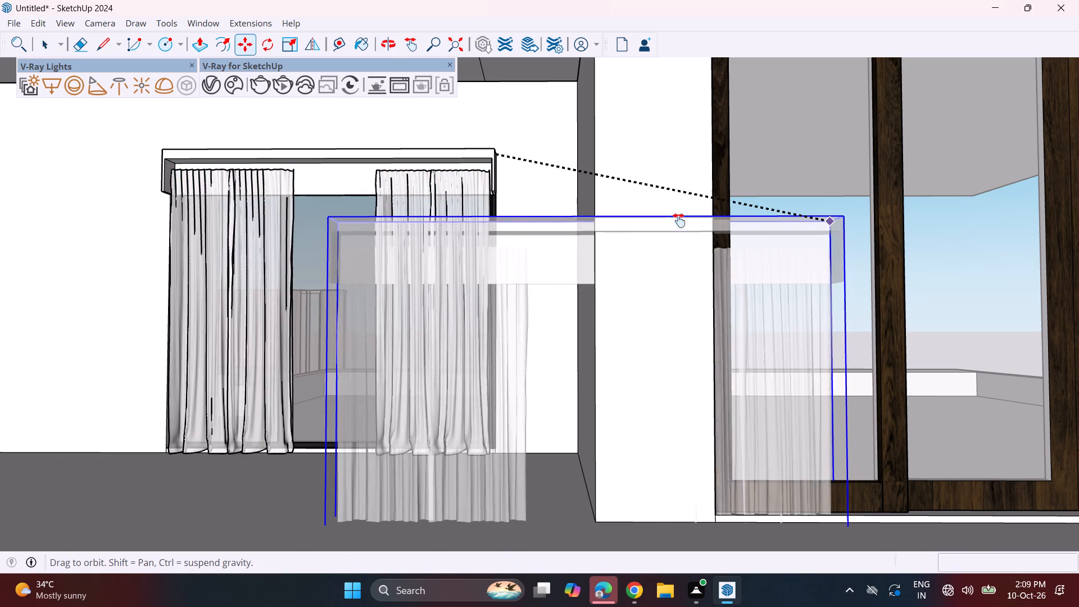
middle_click_drag(679, 220, 289, 269, "shift")
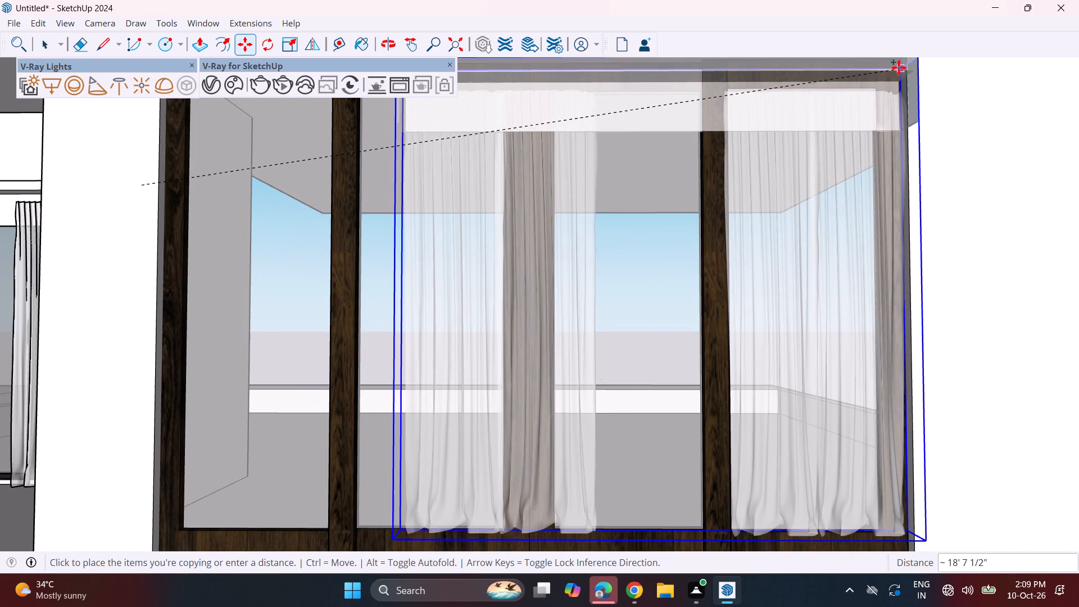
left_click(900, 65)
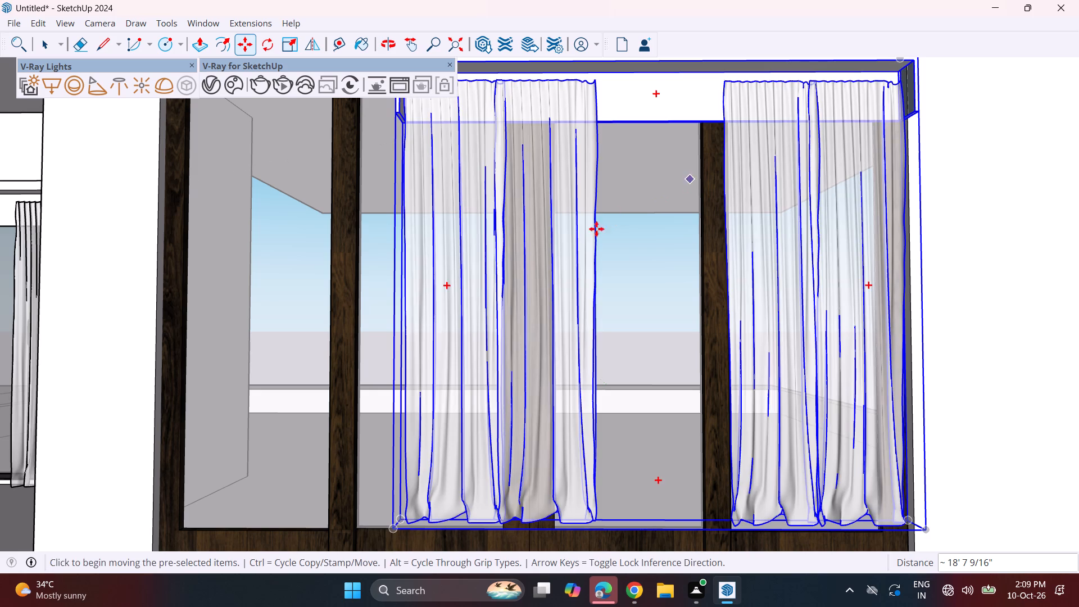
Scale the copied curtain set uniformly by about 1.12 from its bottom corner so its hem reaches the floor at the wooden-framed door.
scroll(588, 239, "down", 3)
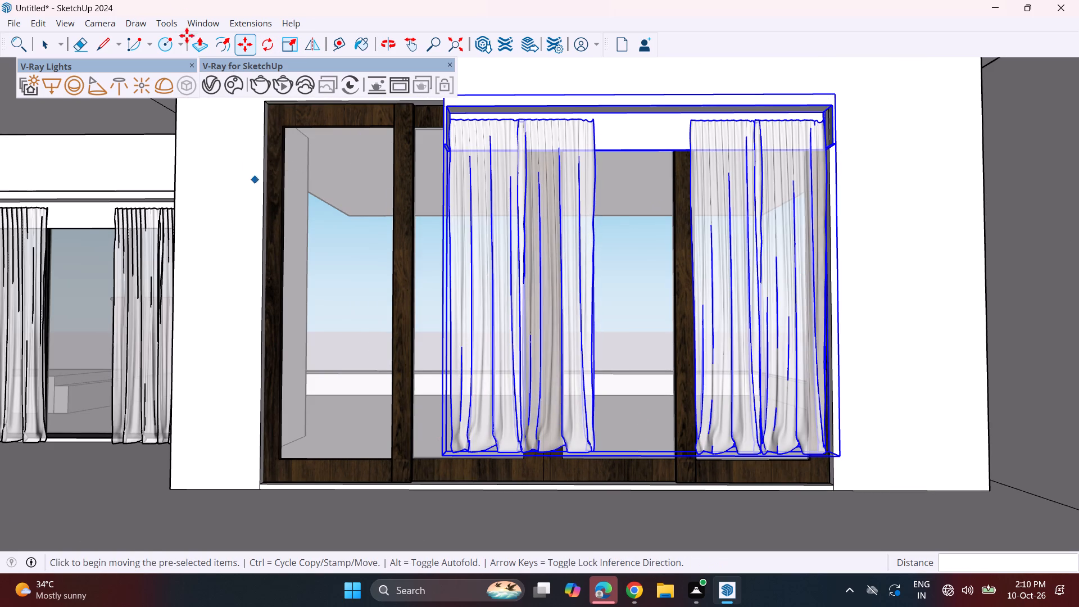
left_click(290, 43)
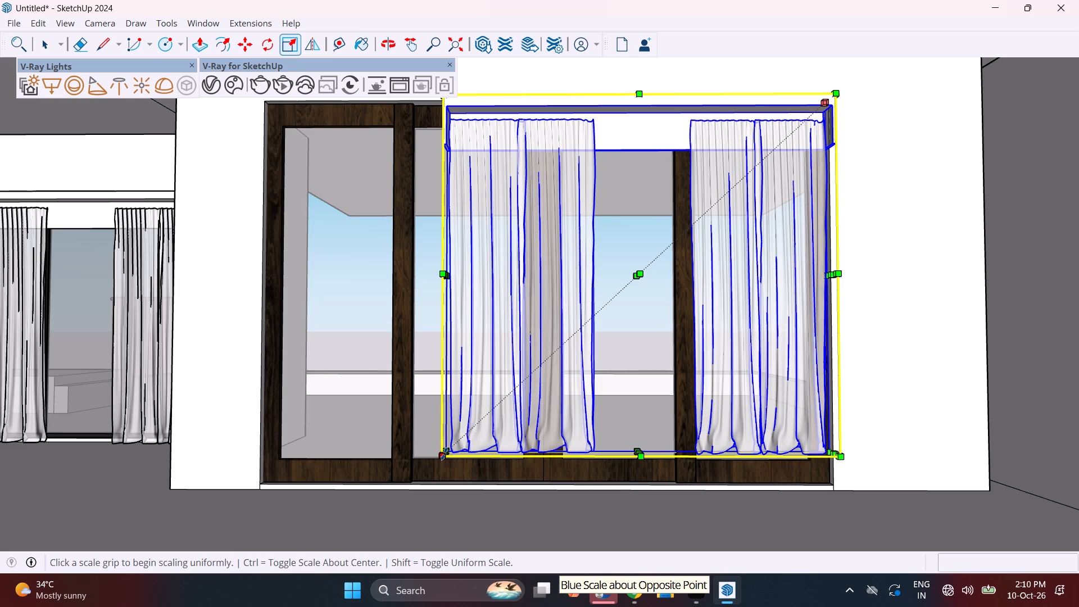
left_click(443, 452)
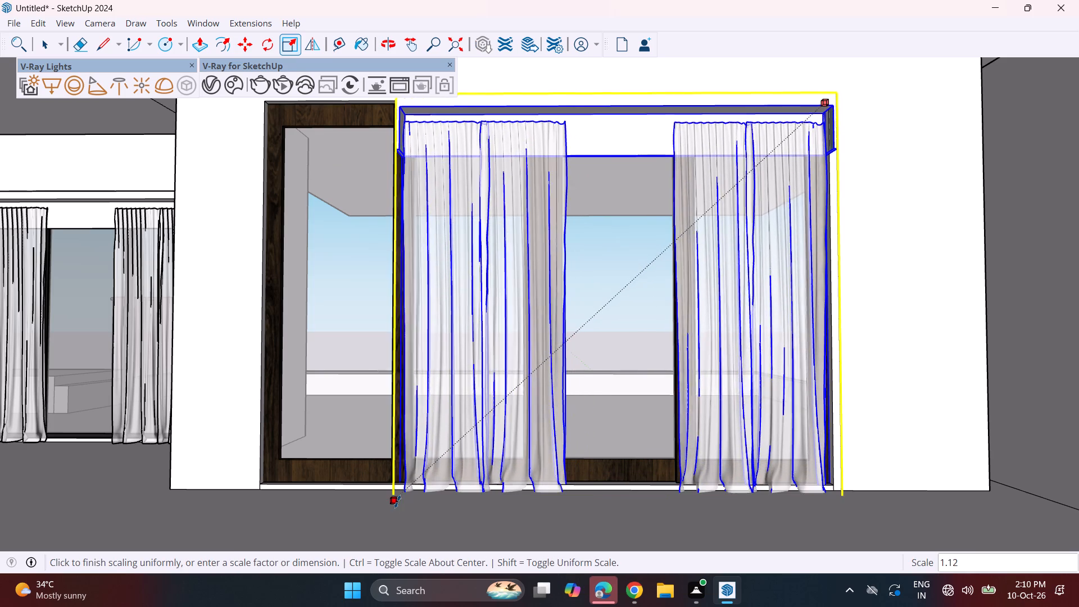
left_click(397, 501)
Stretch the copied curtain set's width by about 1.34 so it spans the full wooden-framed glass door.
middle_click_drag(461, 364, 561, 387)
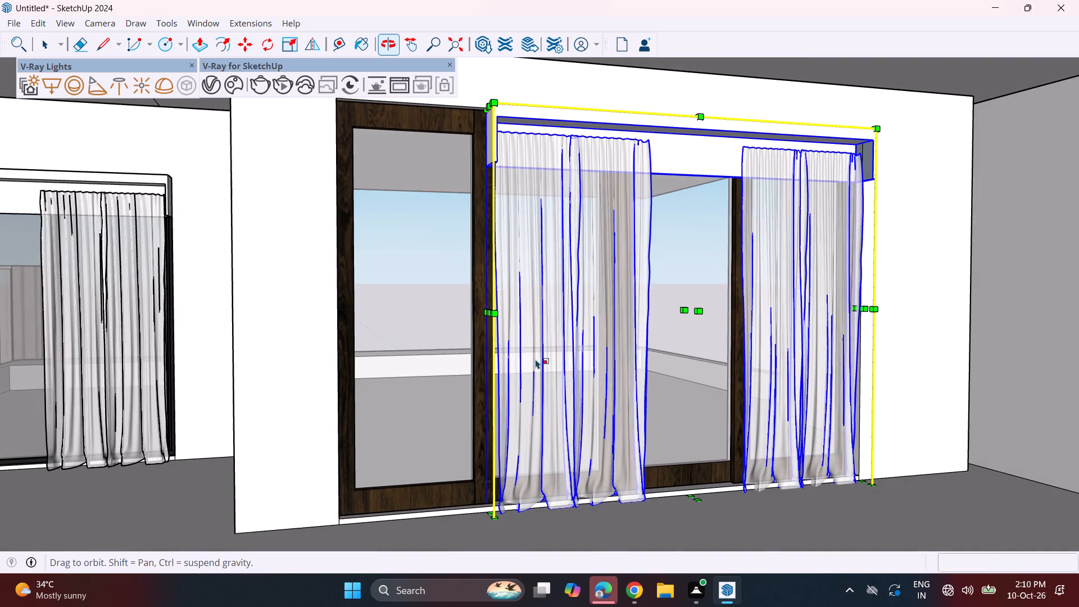
left_click(491, 317)
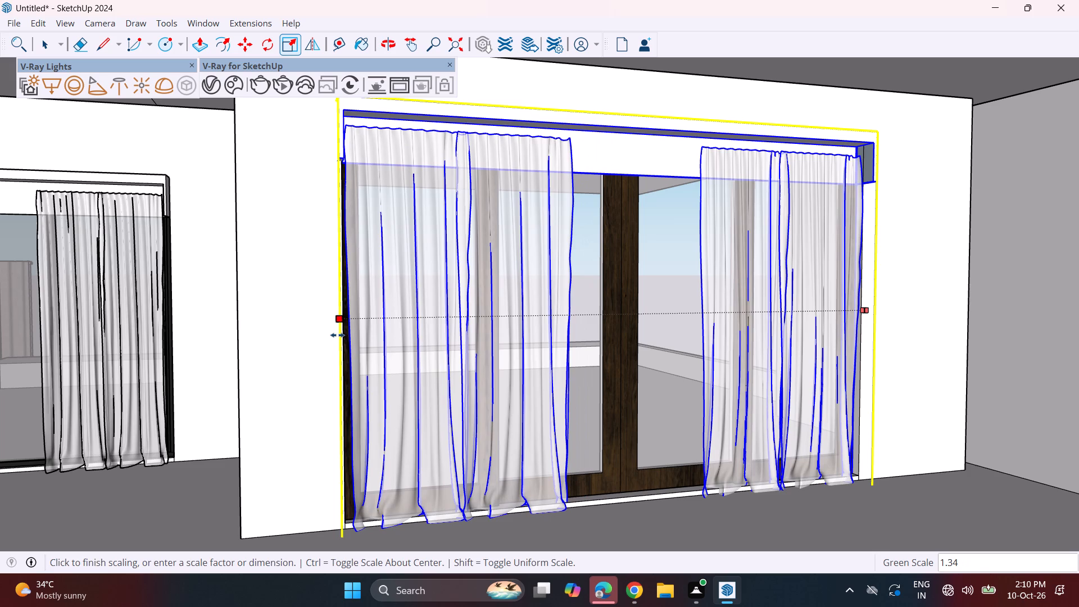
left_click(337, 335)
Copy the wooden-framed door's curtain set 9' 4 1/8" straight down to the ceiling line of the storey below.
middle_click_drag(317, 337, 529, 339)
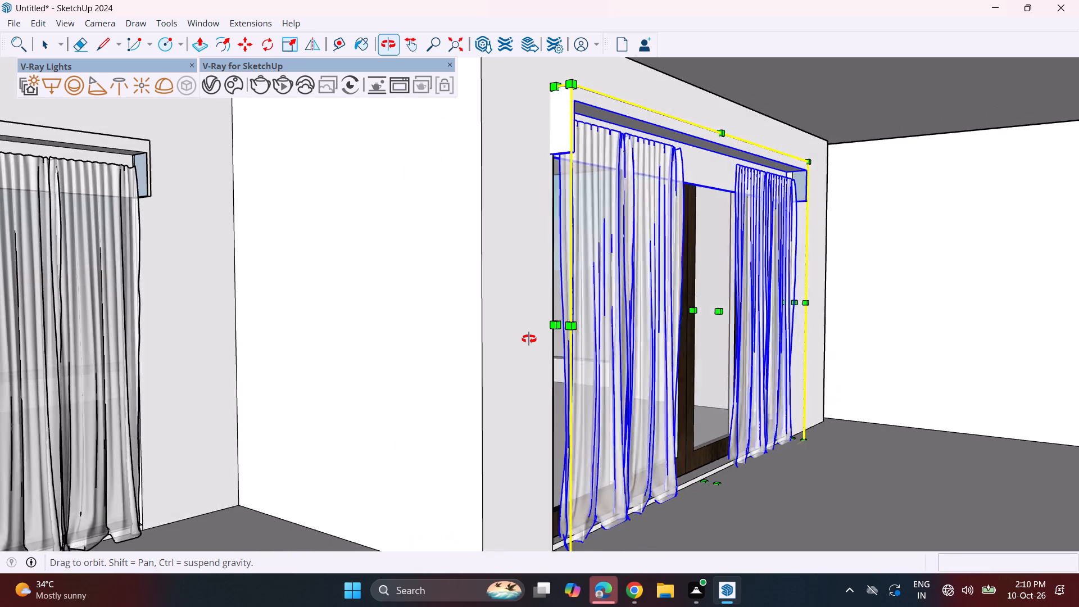
middle_click_drag(529, 339, 708, 333)
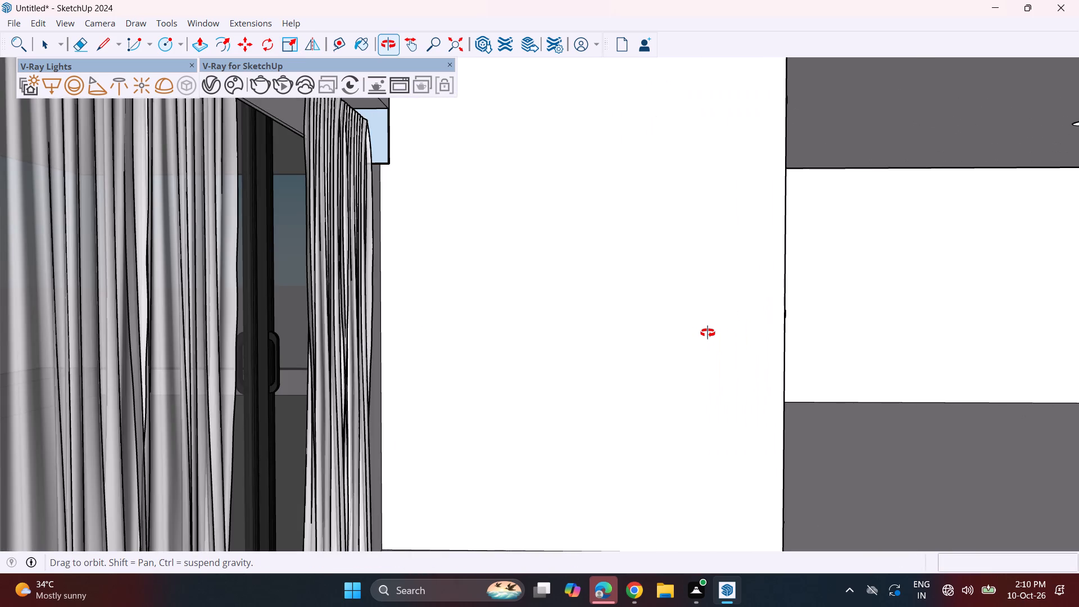
middle_click_drag(708, 333, 557, 321)
key("space")
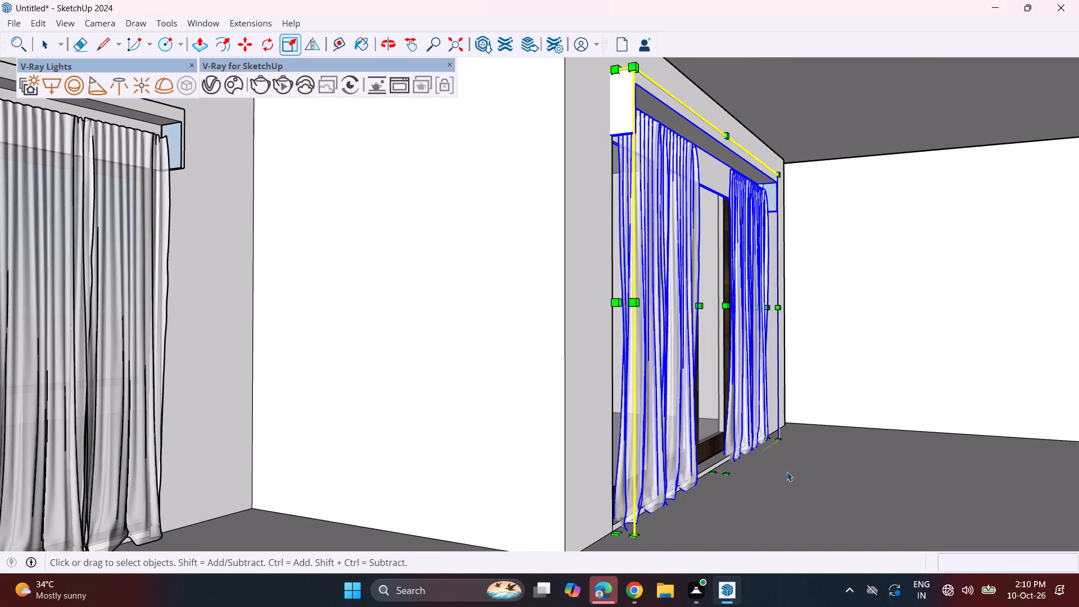
left_click(787, 472)
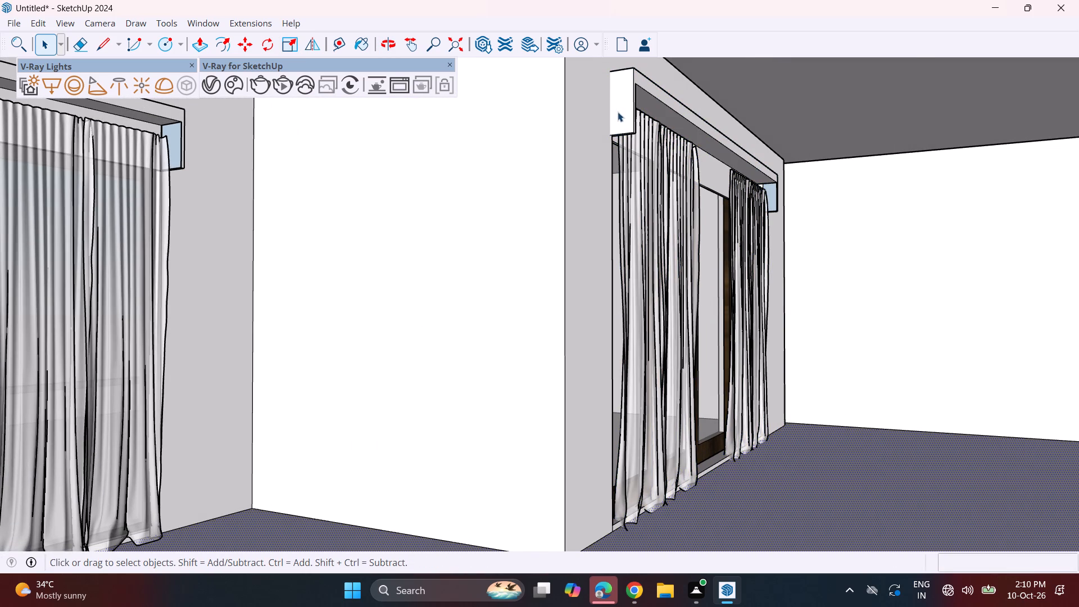
left_click(631, 108)
key("m")
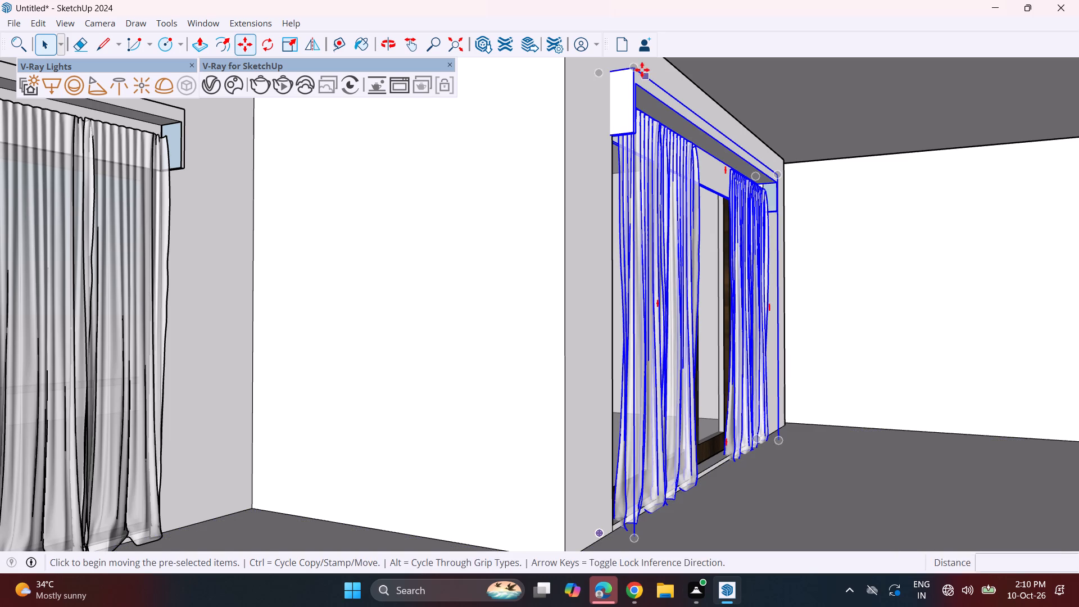
left_click(631, 71)
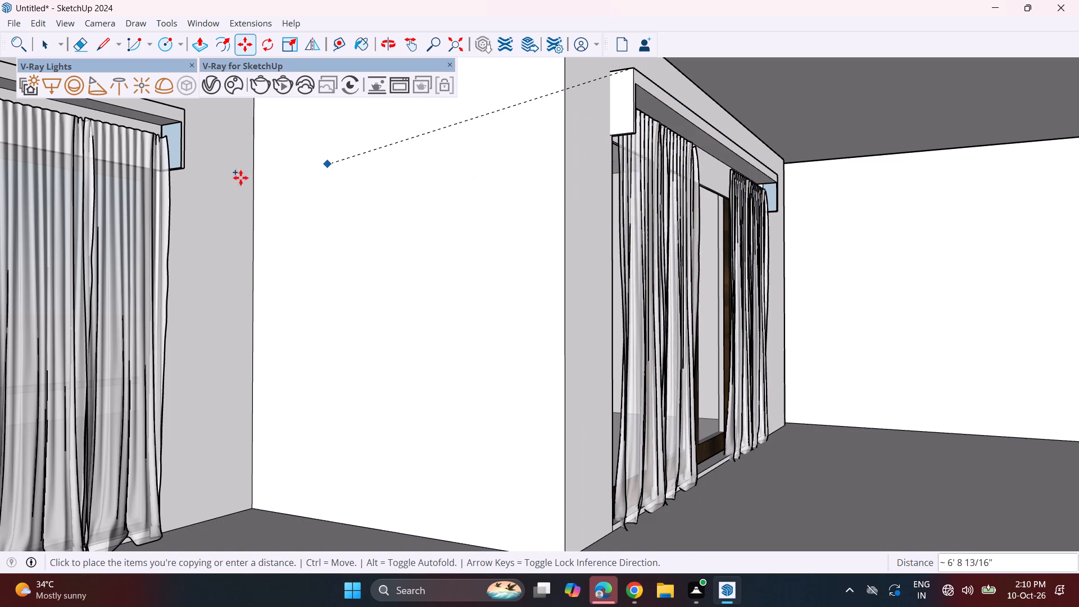
middle_click_drag(111, 205, 634, 201)
scroll(555, 225, "down", 12)
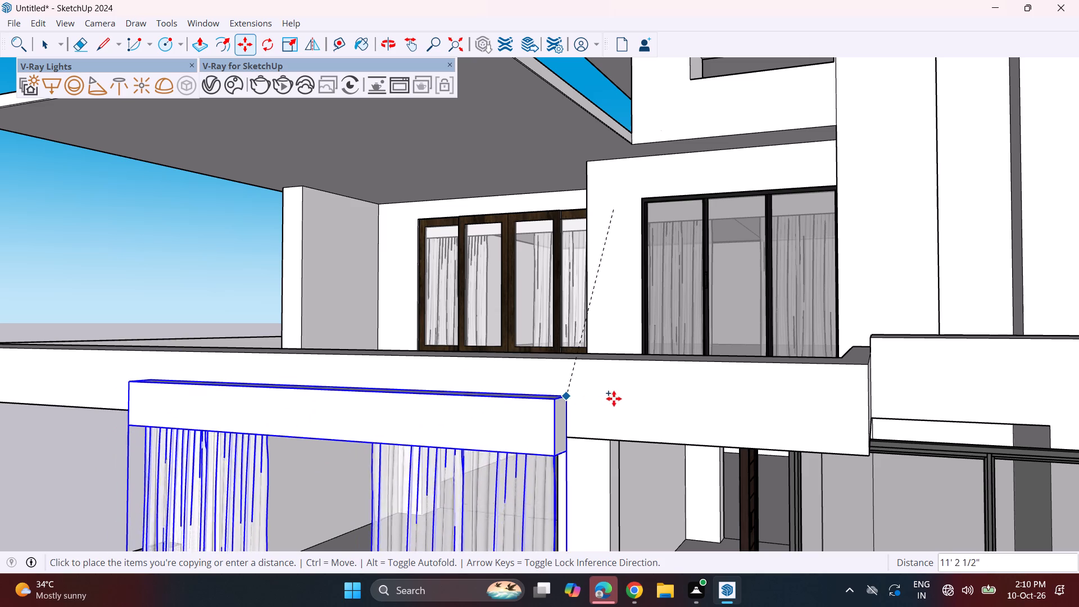
middle_click_drag(620, 337, 605, 324)
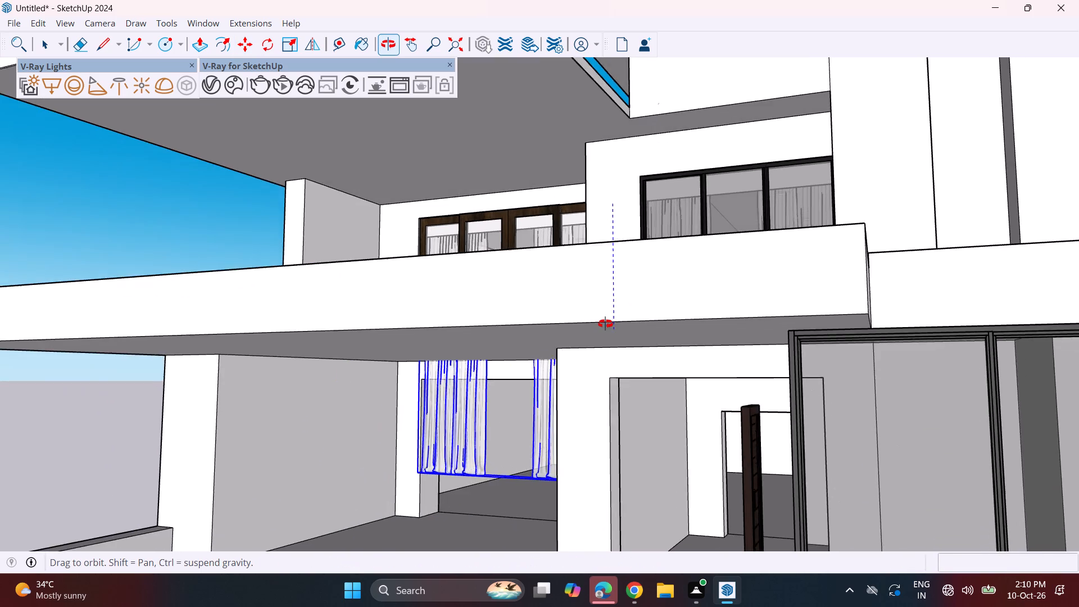
middle_click_drag(605, 324, 688, 274)
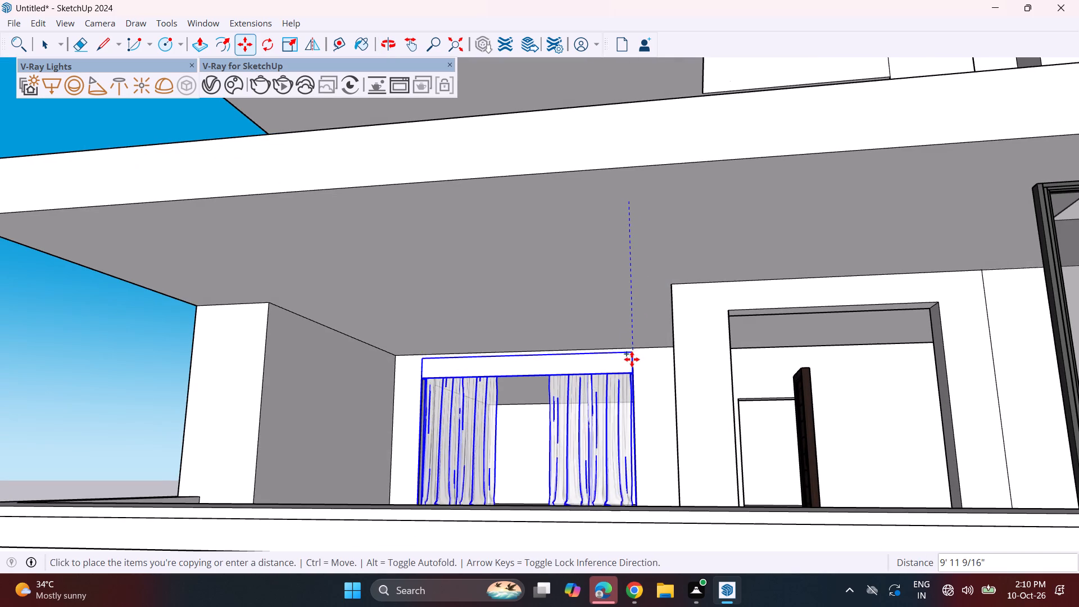
left_click(634, 345)
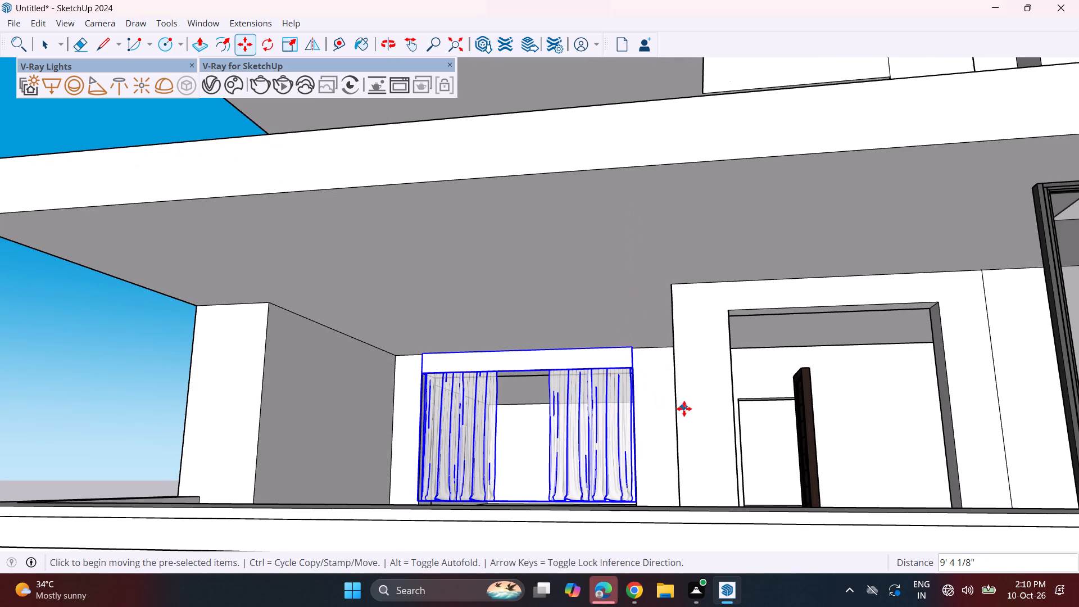
Move the lower-storey curtain copy about 2' 1" so its pelmet's lower corner meets the top corner of the wall opening.
middle_click_drag(711, 386, 728, 400)
scroll(538, 434, "up", 5)
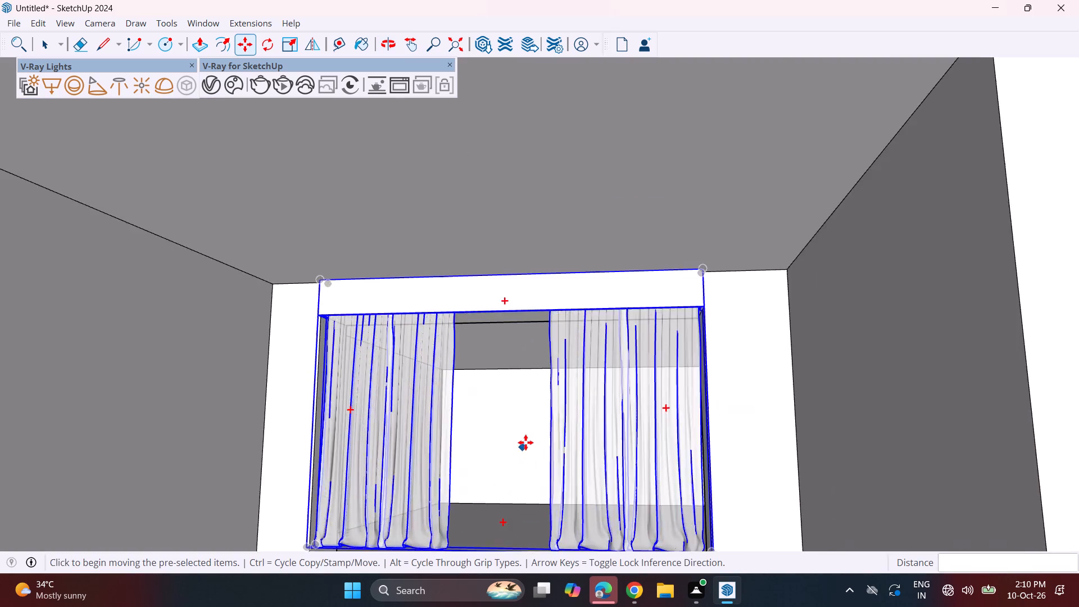
scroll(525, 442, "up", 12)
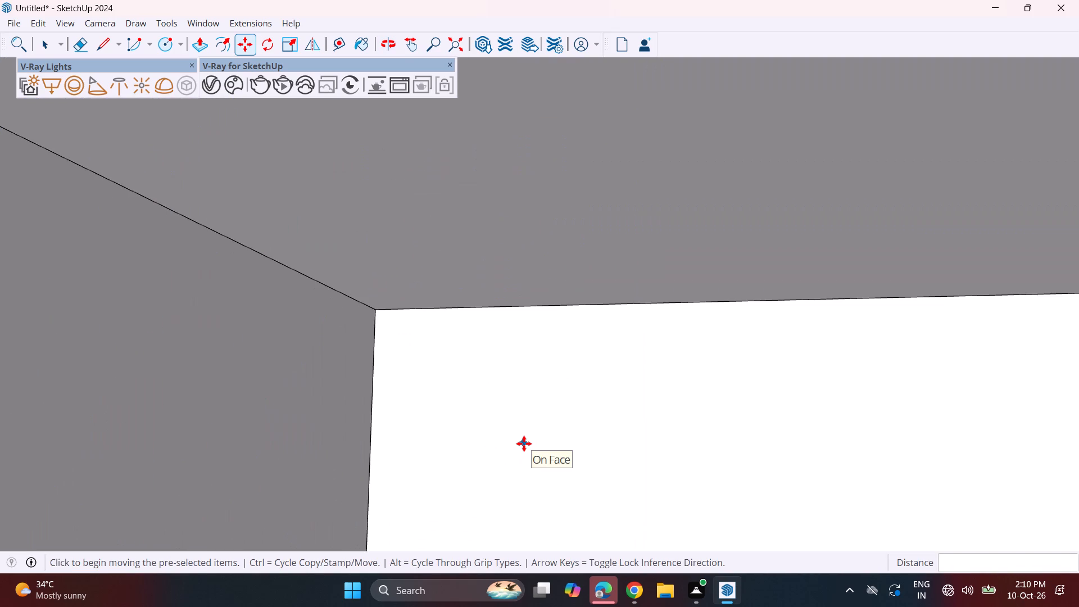
middle_click_drag(522, 443, 281, 468)
middle_click_drag(250, 442, 295, 441)
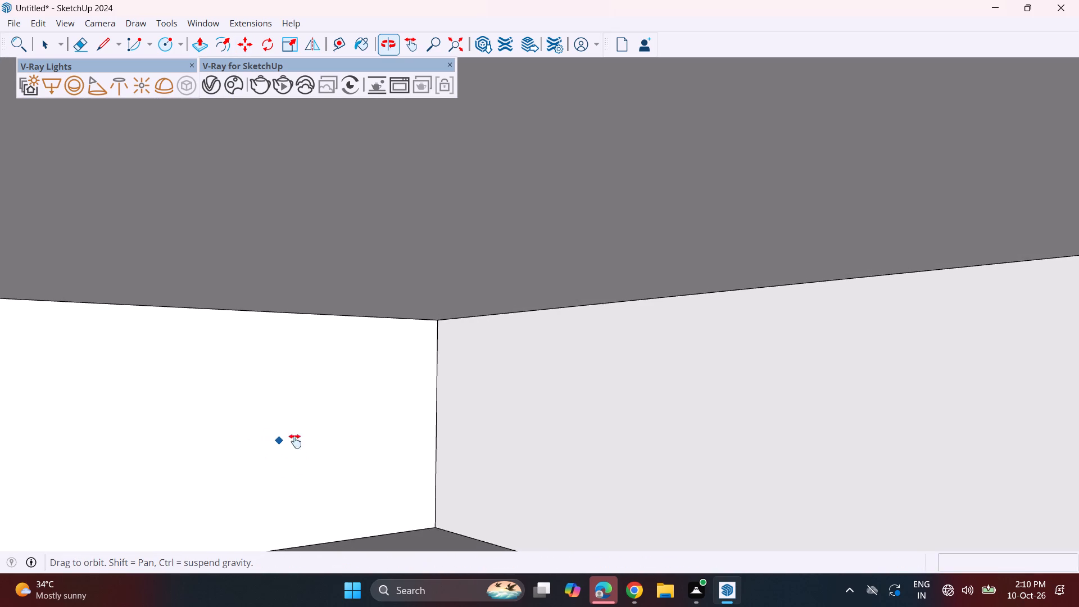
middle_click_drag(295, 441, 832, 441)
middle_click_drag(681, 433, 593, 427)
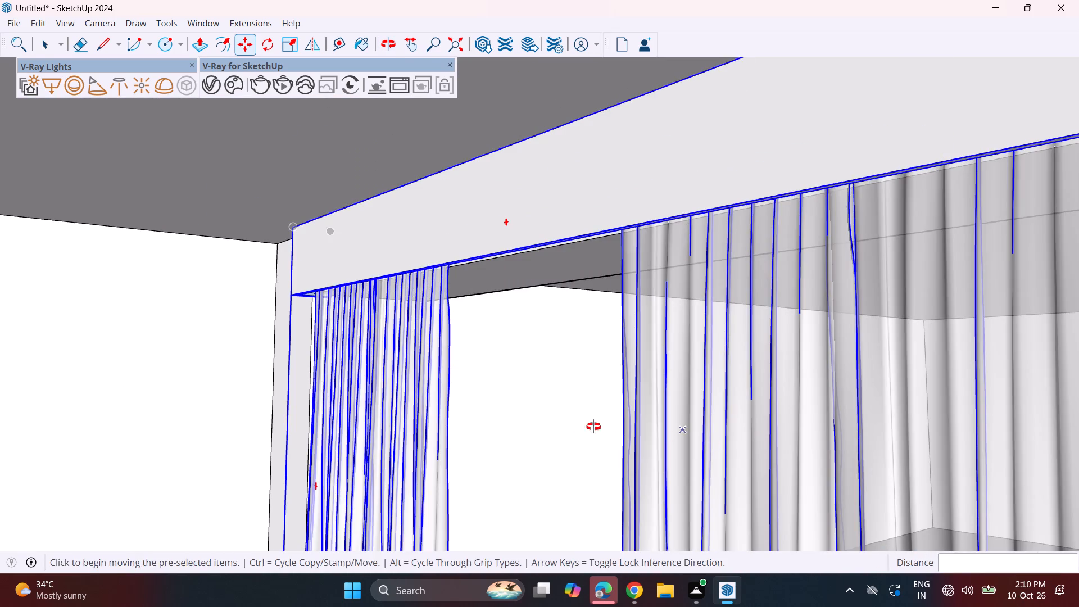
middle_click_drag(593, 427, 341, 420)
scroll(351, 428, "up", 1)
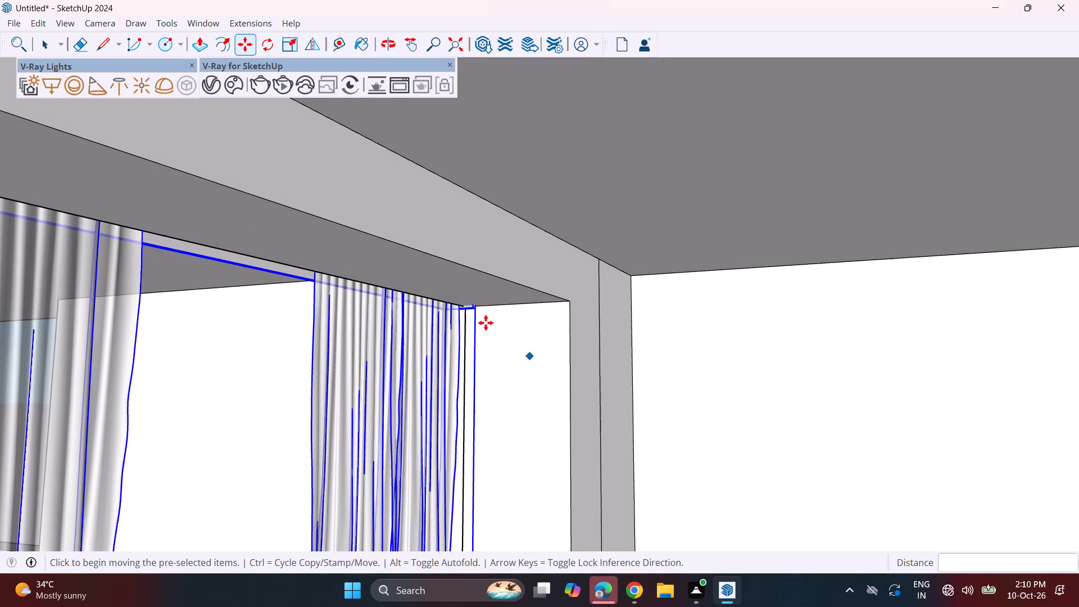
left_click(472, 309)
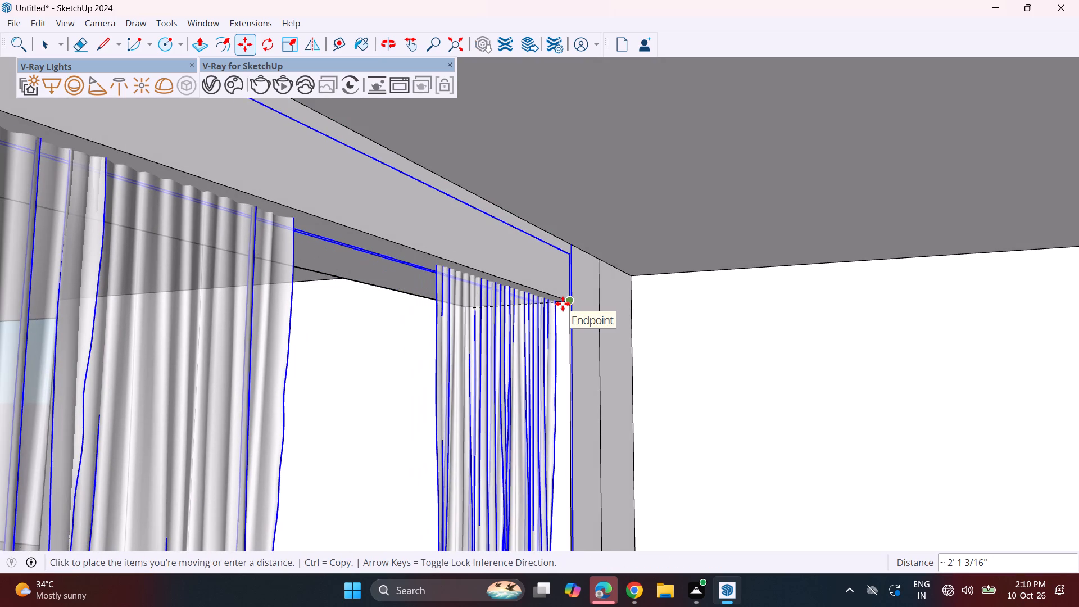
left_click(566, 303)
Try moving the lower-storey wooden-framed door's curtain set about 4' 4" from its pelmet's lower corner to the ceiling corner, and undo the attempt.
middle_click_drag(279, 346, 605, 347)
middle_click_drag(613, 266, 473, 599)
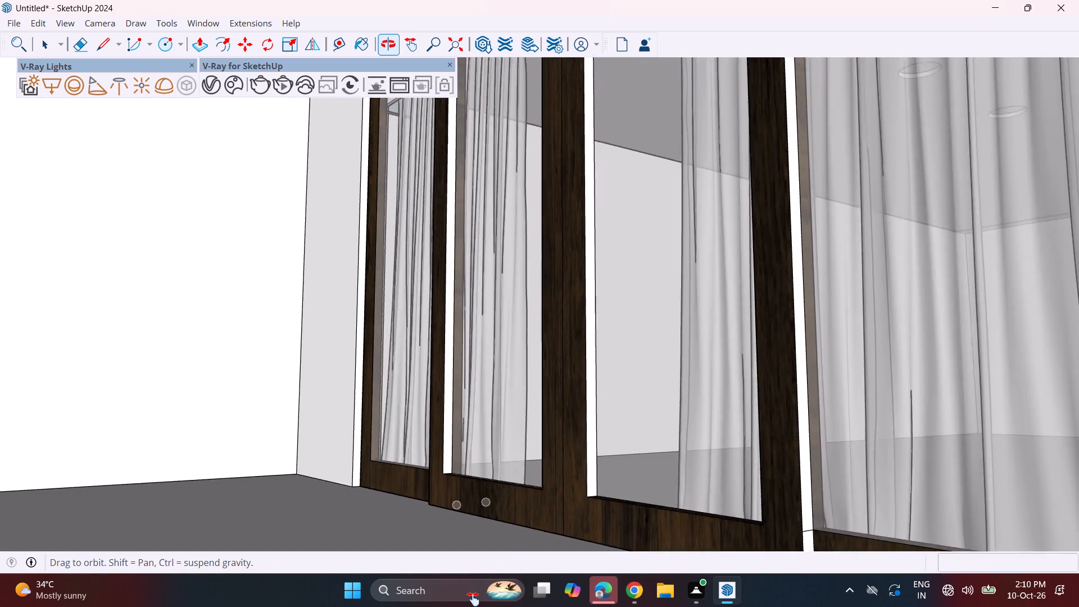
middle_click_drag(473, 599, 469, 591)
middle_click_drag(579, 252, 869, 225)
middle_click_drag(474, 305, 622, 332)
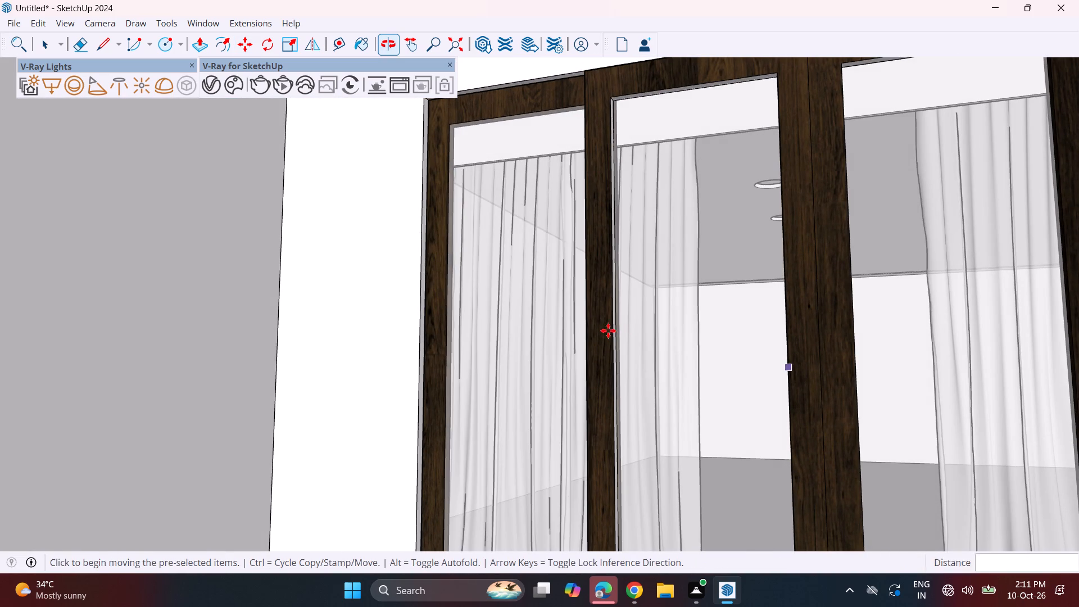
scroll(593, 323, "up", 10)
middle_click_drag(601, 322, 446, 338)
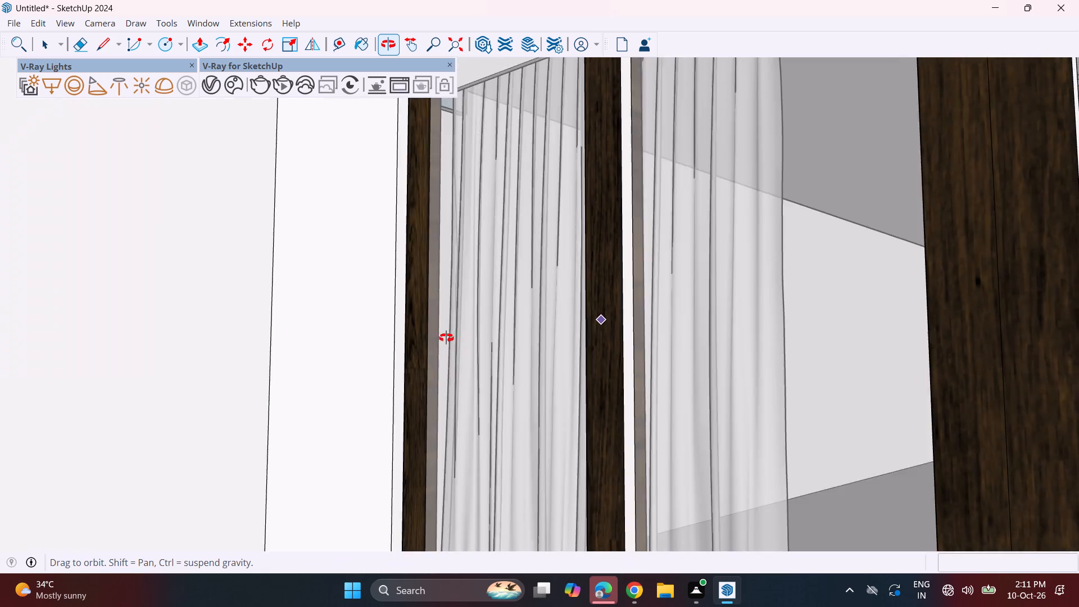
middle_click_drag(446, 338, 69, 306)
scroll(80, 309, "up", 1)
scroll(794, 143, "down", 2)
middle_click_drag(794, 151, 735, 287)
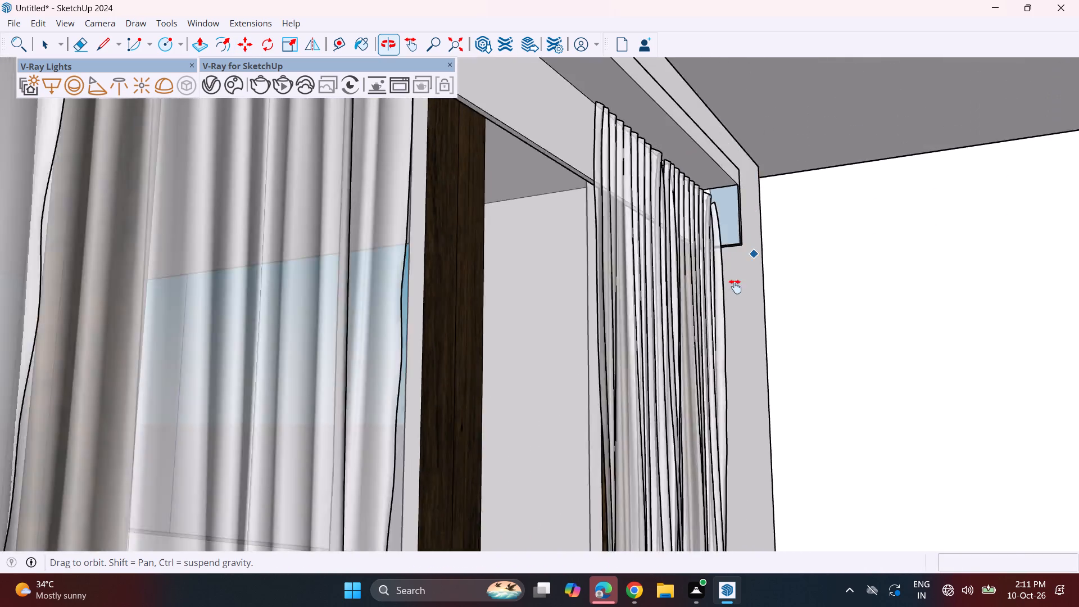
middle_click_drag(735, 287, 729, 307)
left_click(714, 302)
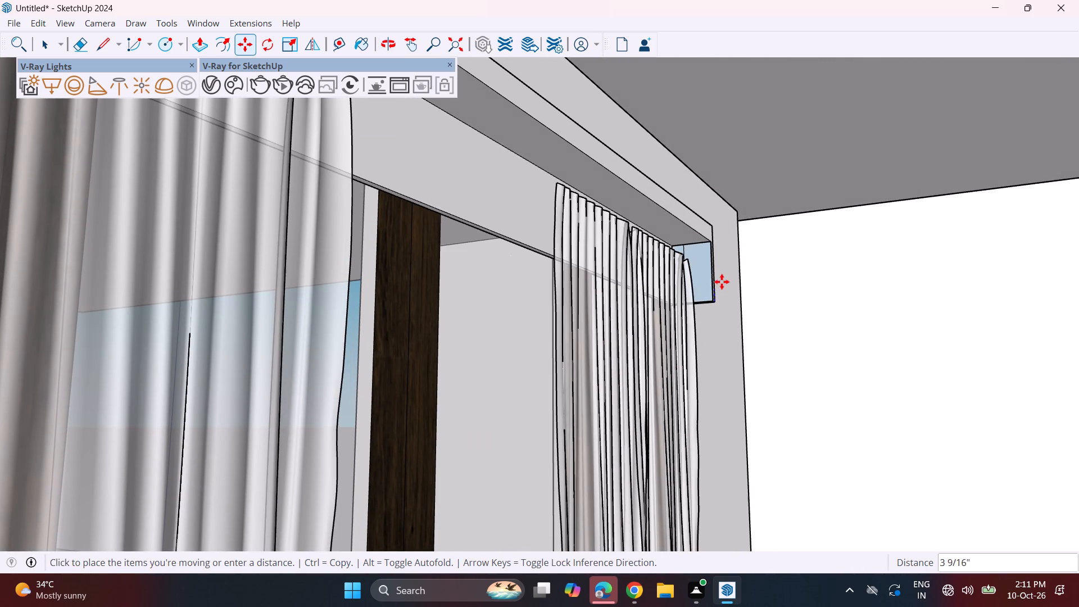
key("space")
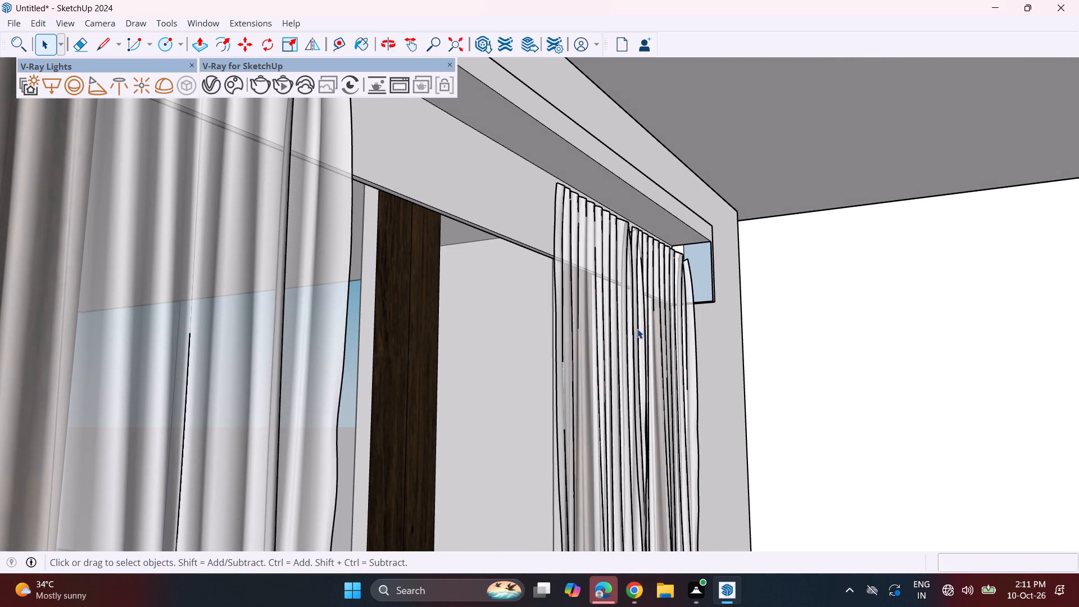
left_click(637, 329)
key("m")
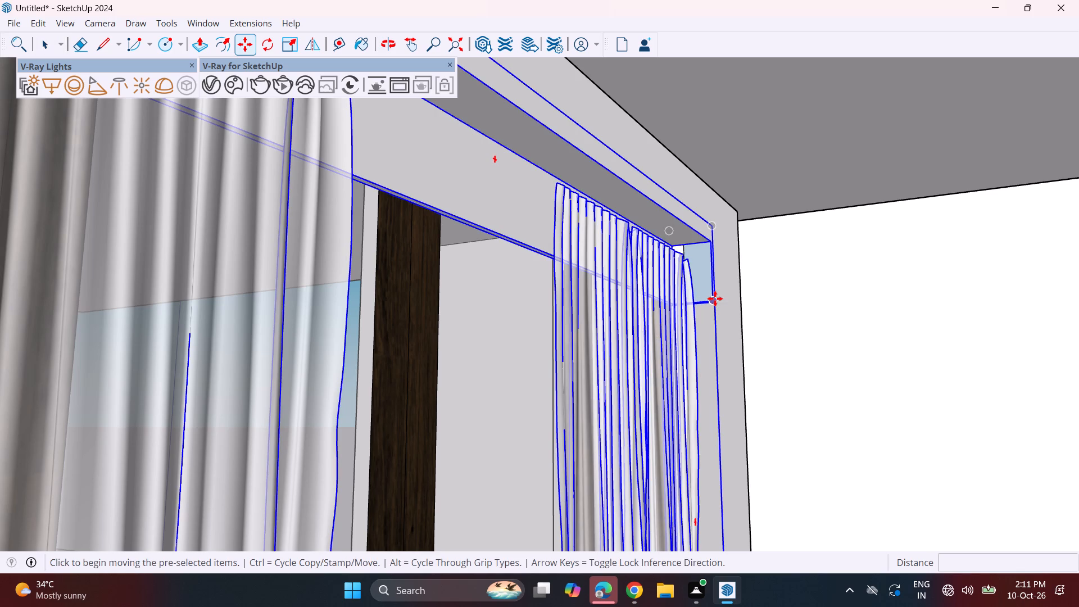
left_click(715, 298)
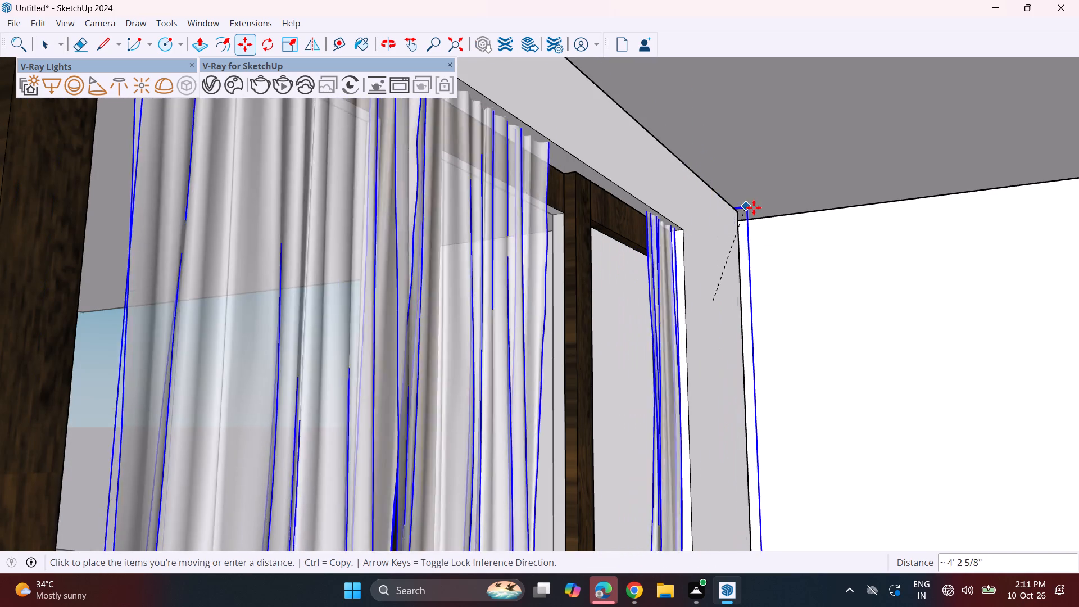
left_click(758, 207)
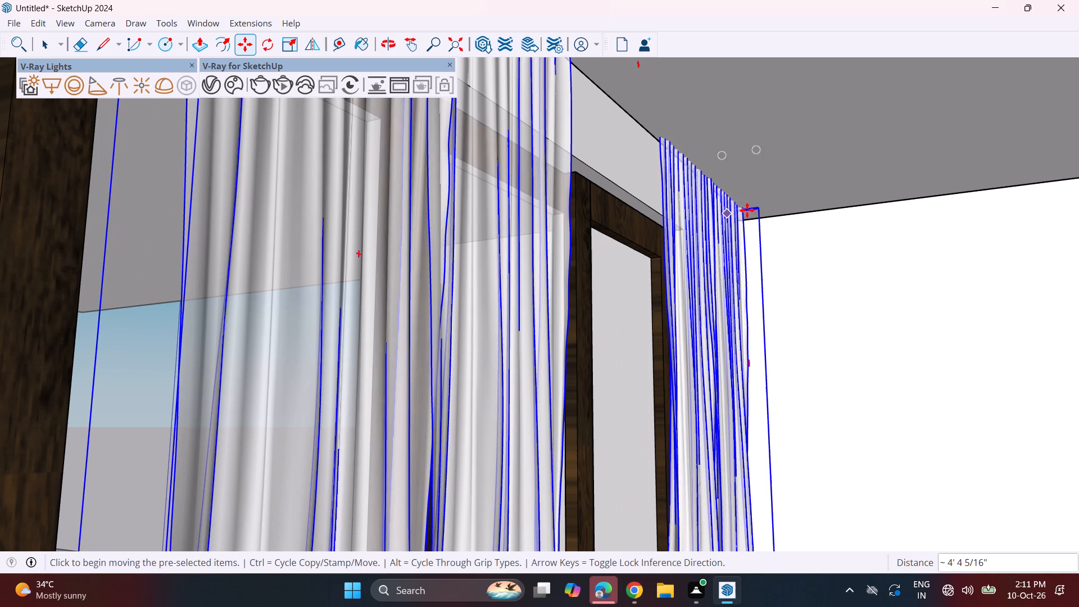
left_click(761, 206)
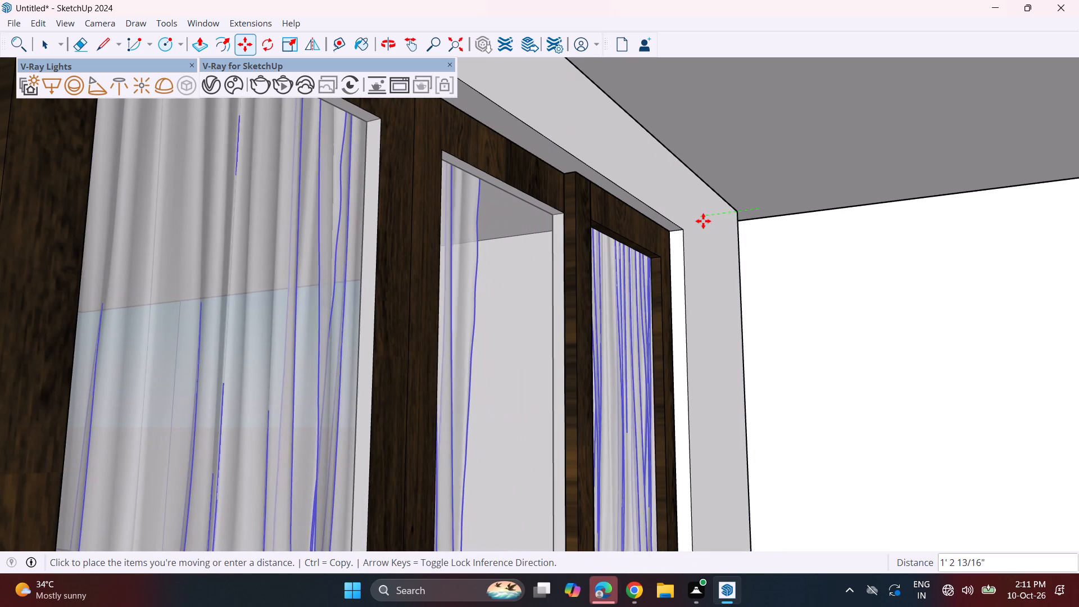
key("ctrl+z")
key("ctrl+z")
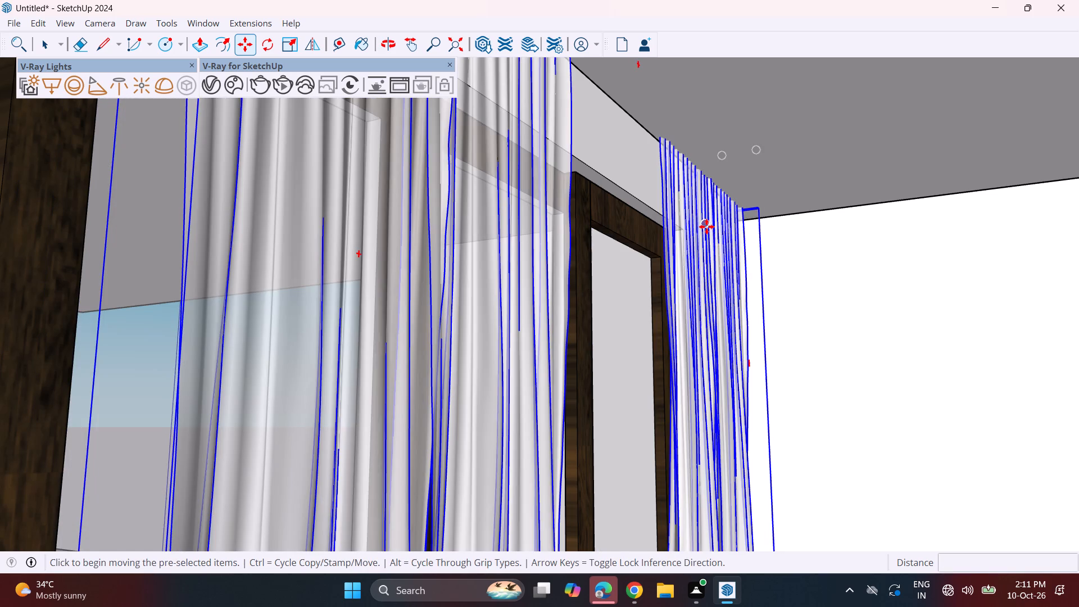
Move the lower-storey curtain set 4' 6 1/2" so its pelmet sits under the ceiling on the room side of the wooden-framed door.
left_click(674, 303)
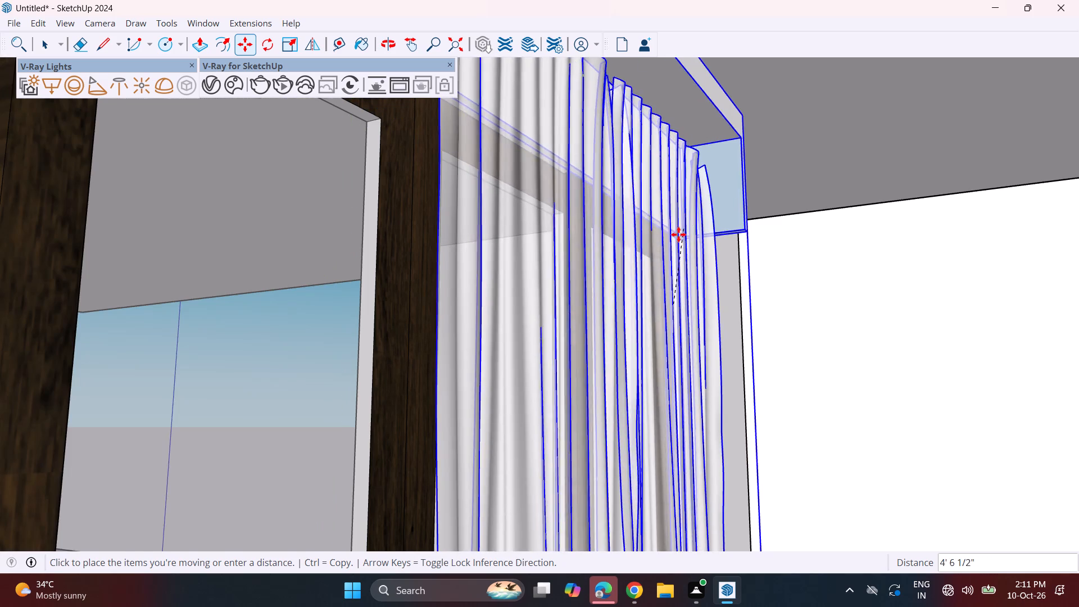
left_click(678, 234)
Stretch the moved curtain set's height from its bottom edge so the hem reaches the floor at the wooden-framed door.
middle_click_drag(761, 234, 624, 266)
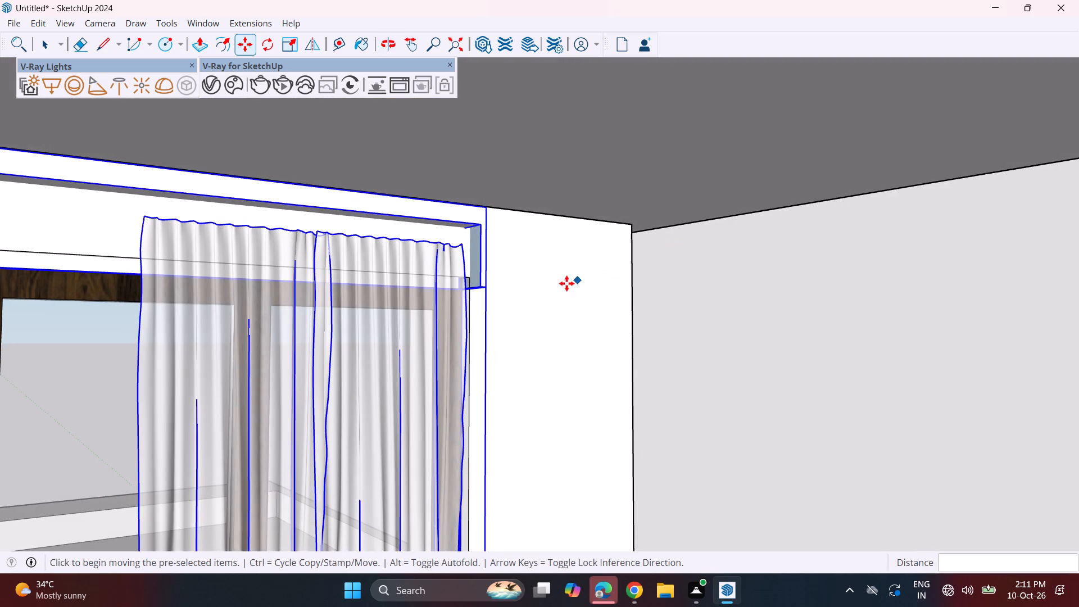
scroll(514, 288, "up", 1)
middle_click_drag(294, 347, 391, 321)
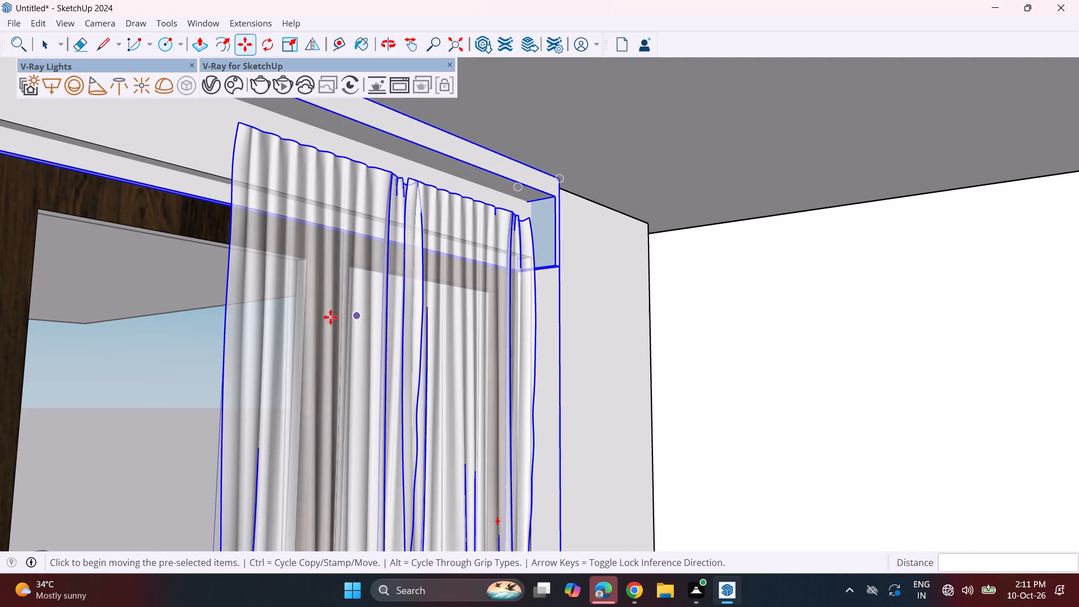
middle_click_drag(301, 298, 533, 299, "shift")
scroll(459, 259, "down", 12)
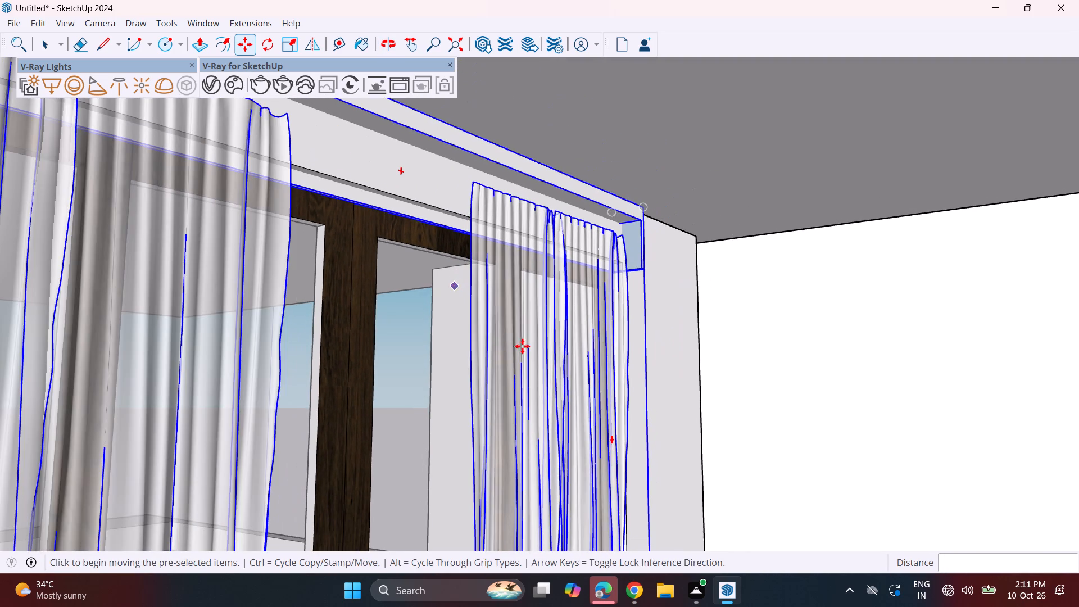
middle_click_drag(522, 346, 516, 283)
scroll(504, 273, "down", 9)
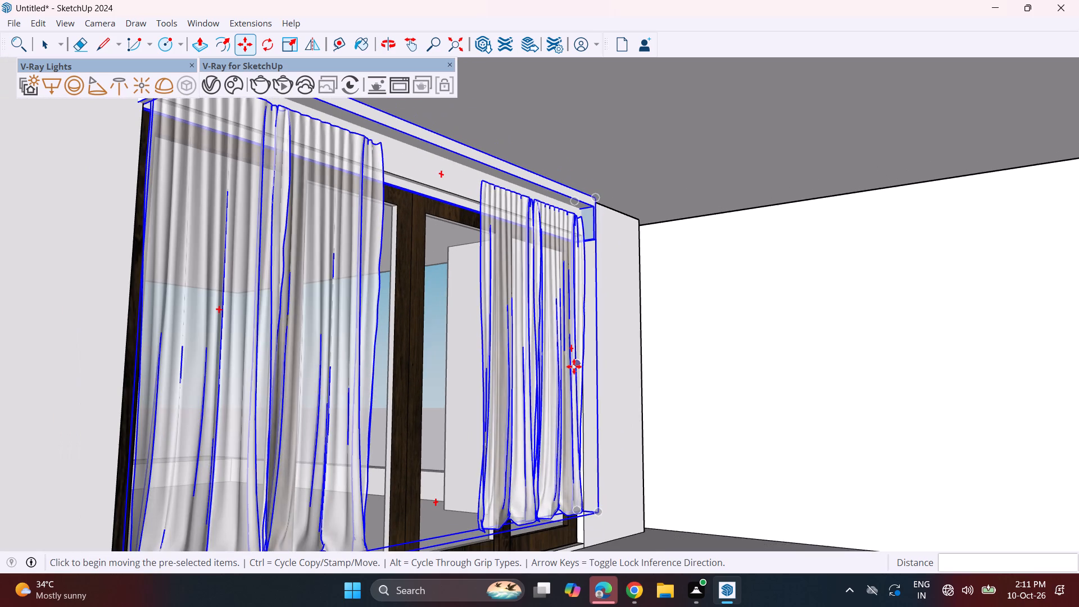
middle_click_drag(573, 366, 517, 366)
scroll(473, 372, "down", 5)
middle_click_drag(501, 435, 494, 363, "shift")
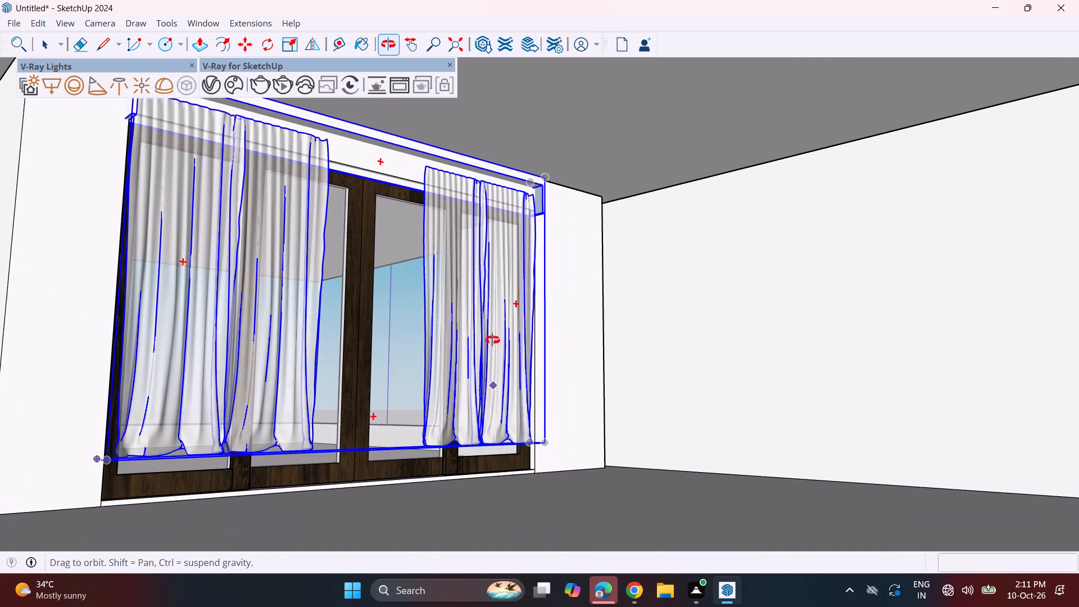
left_click(278, 42)
left_click(285, 43)
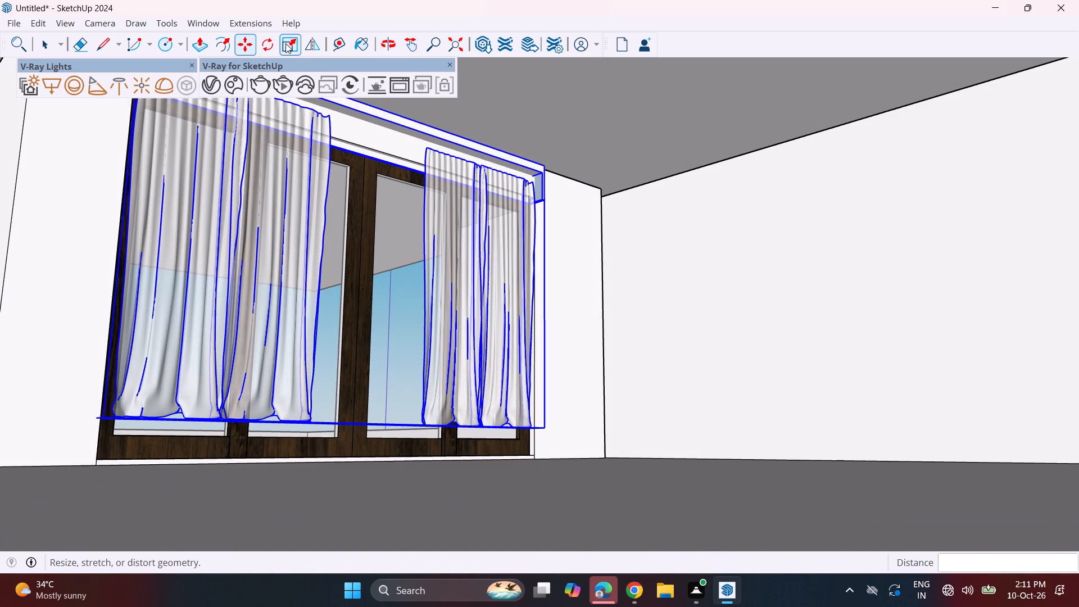
left_click(362, 422)
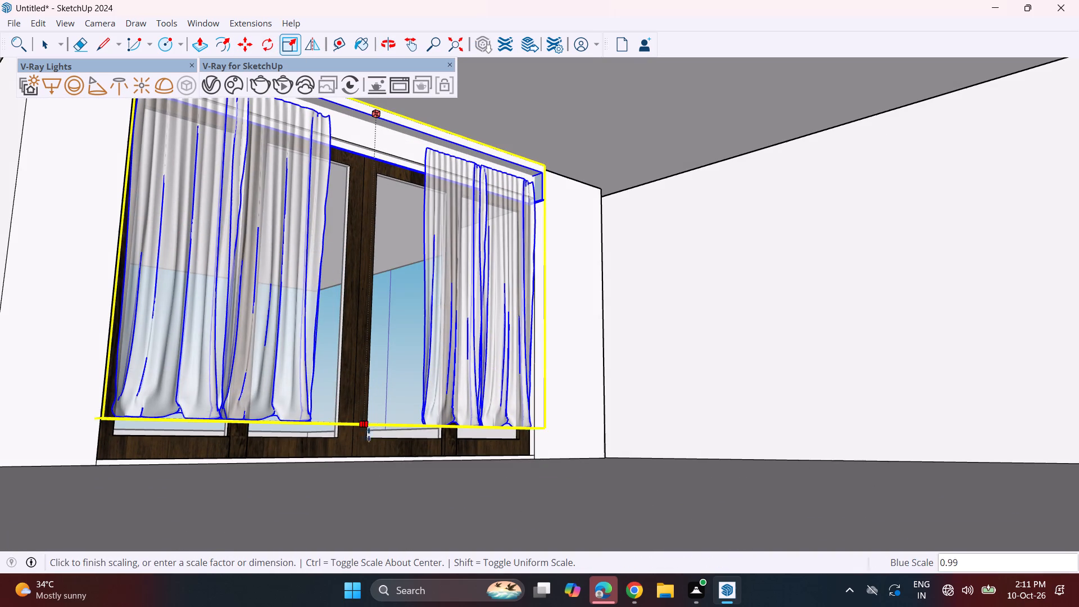
left_click(369, 465)
Move the curtain set at the adjacent black-framed glass door 11 3/4" straight up along the blue axis.
middle_click_drag(493, 378, 438, 378)
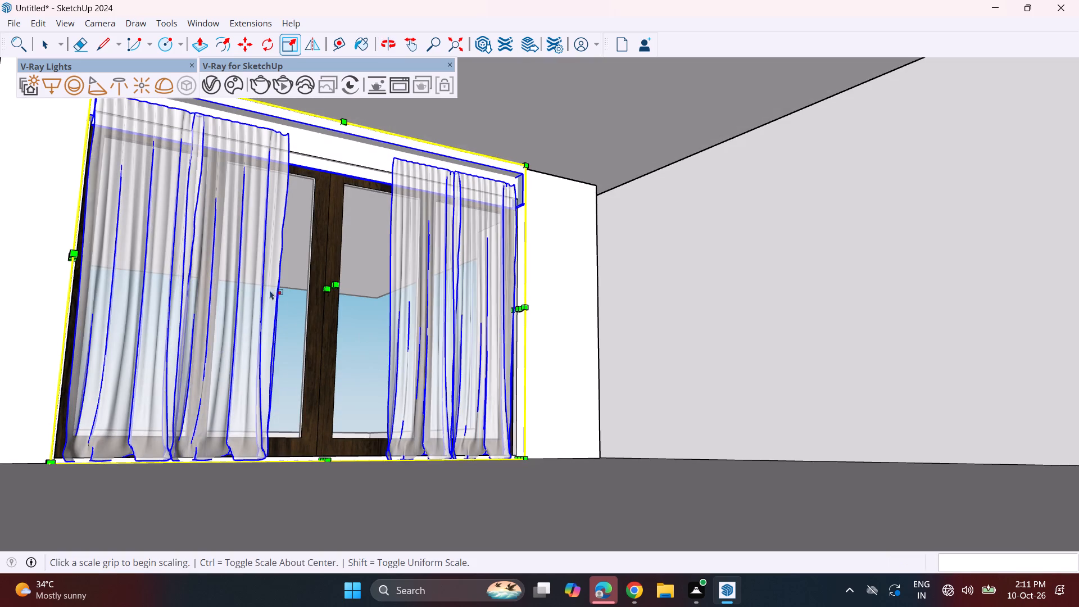
middle_click_drag(300, 289, 577, 309, "shift")
middle_click_drag(243, 303, 427, 312, "shift")
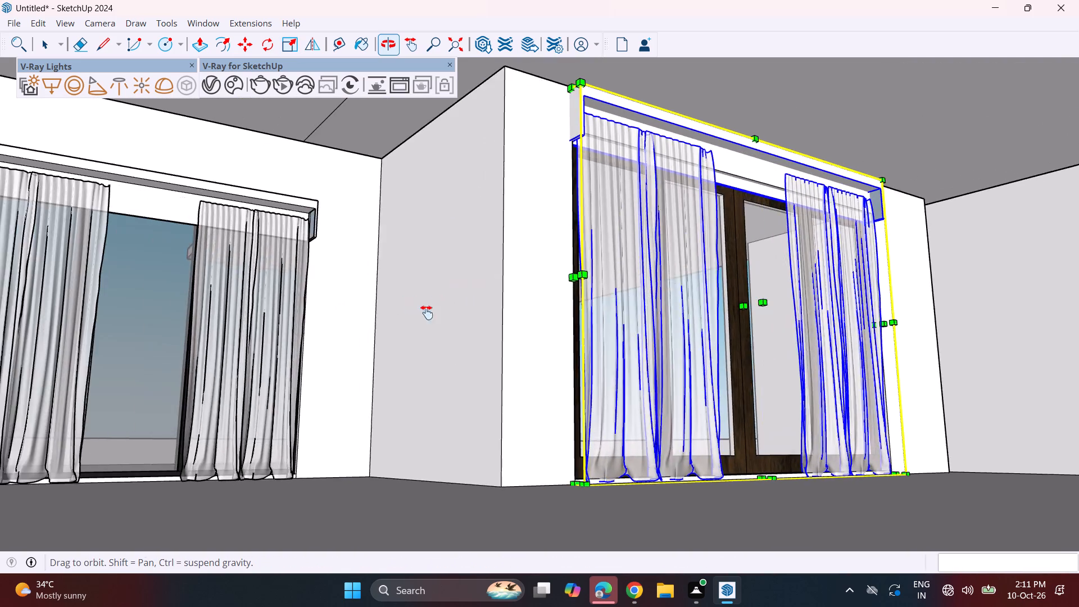
middle_click_drag(427, 312, 461, 339, "shift")
middle_click_drag(407, 329, 368, 337)
key("space")
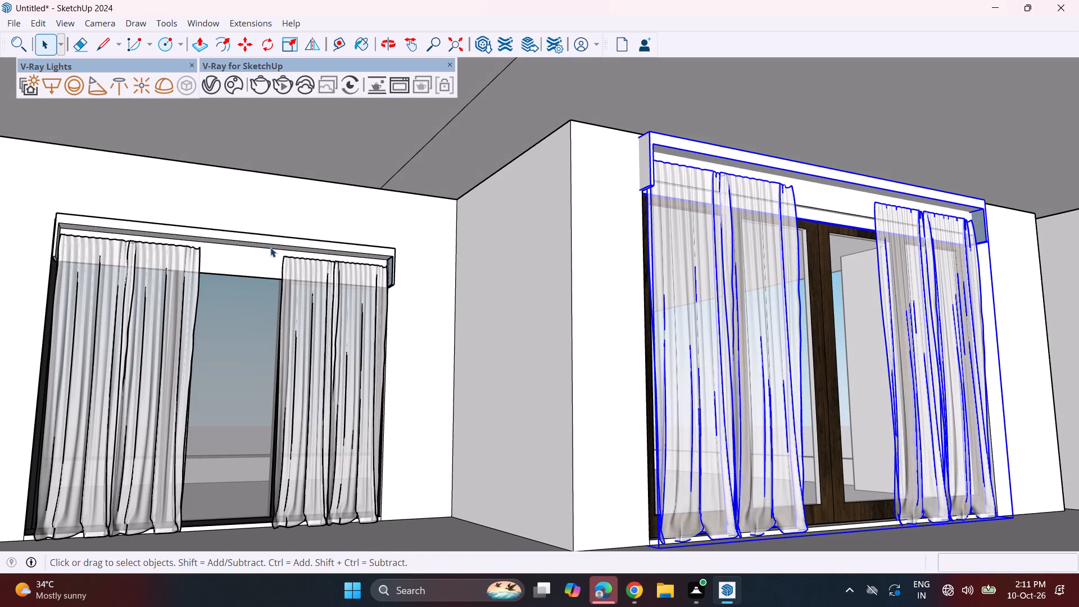
left_click(247, 272)
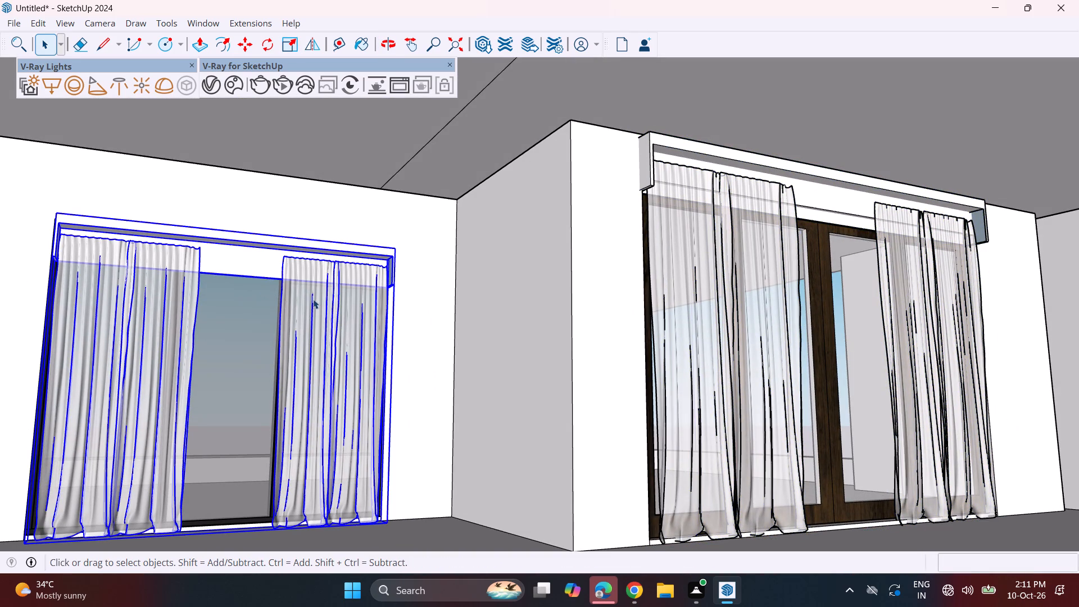
key("m")
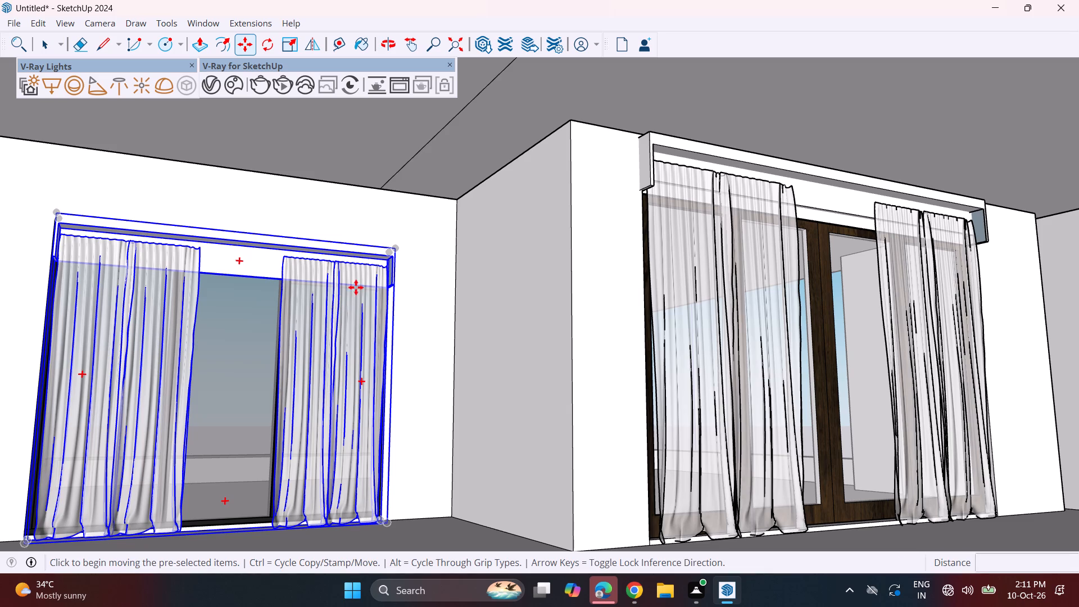
left_click(243, 265)
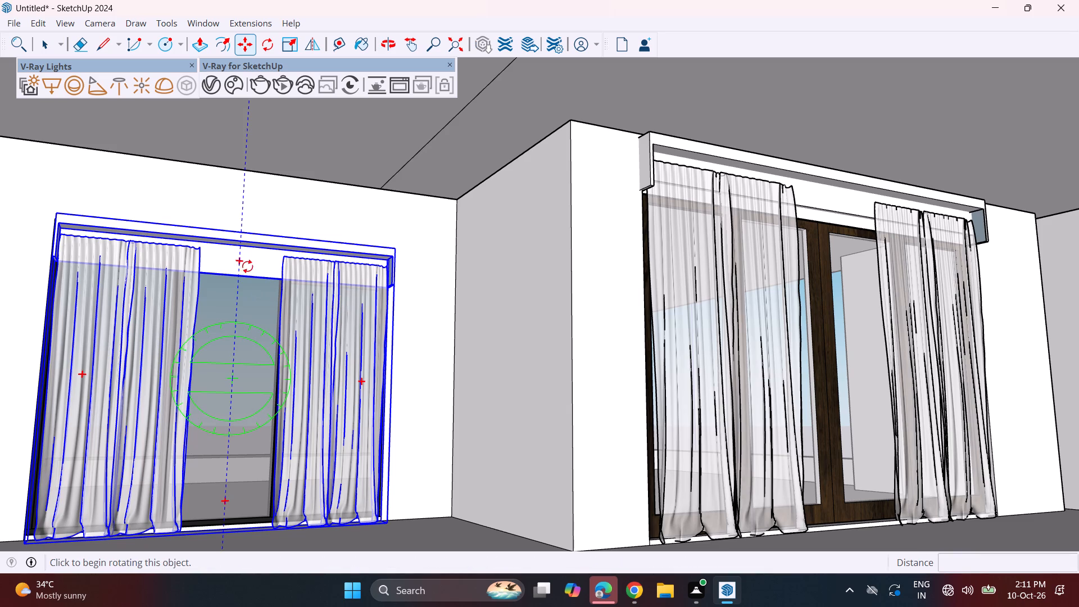
key("Escape")
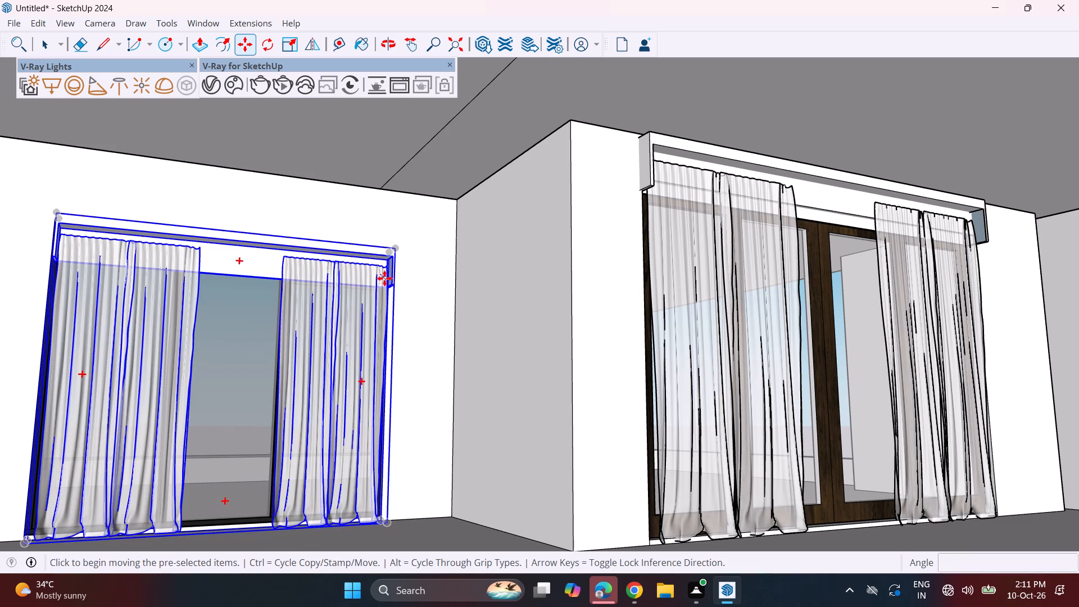
left_click(387, 279)
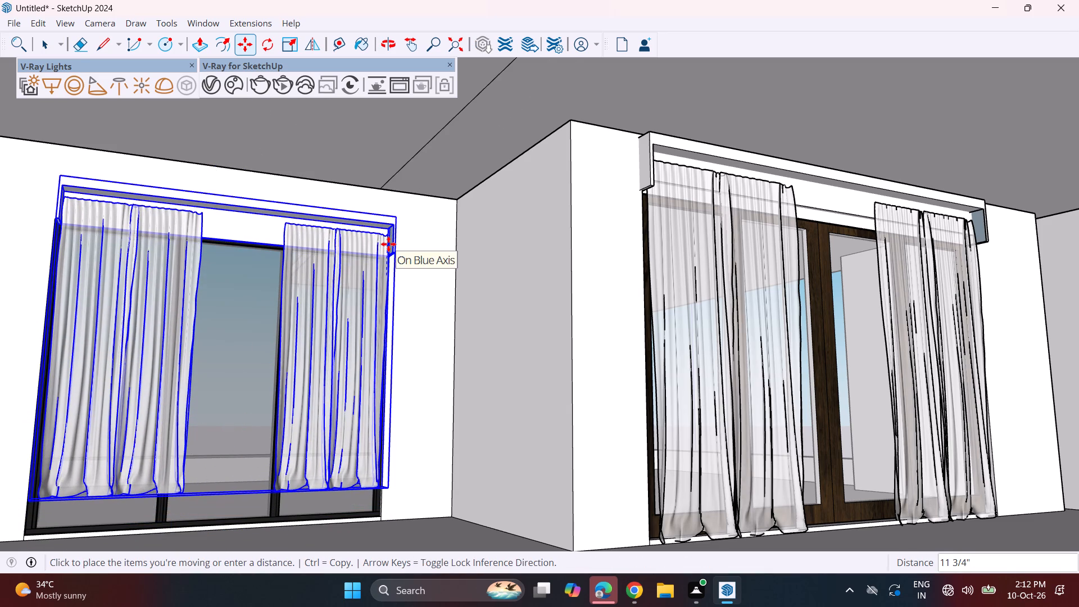
left_click(388, 244)
Stretch the black-framed door's curtain set in height from its bottom edge so the hem reaches the floor.
left_click(289, 43)
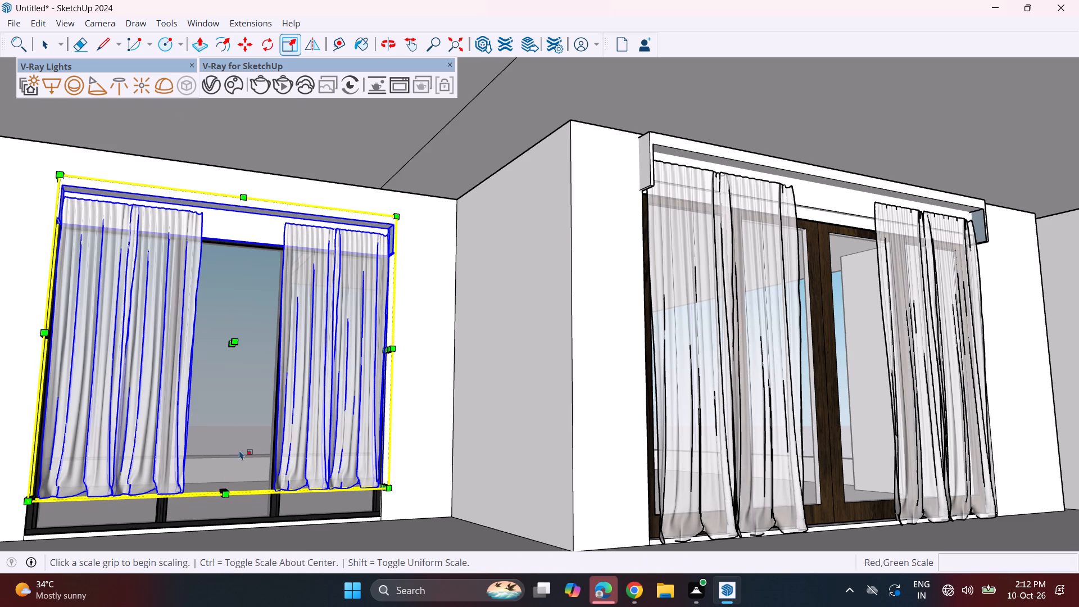
middle_click_drag(246, 465, 278, 496)
left_click(238, 514)
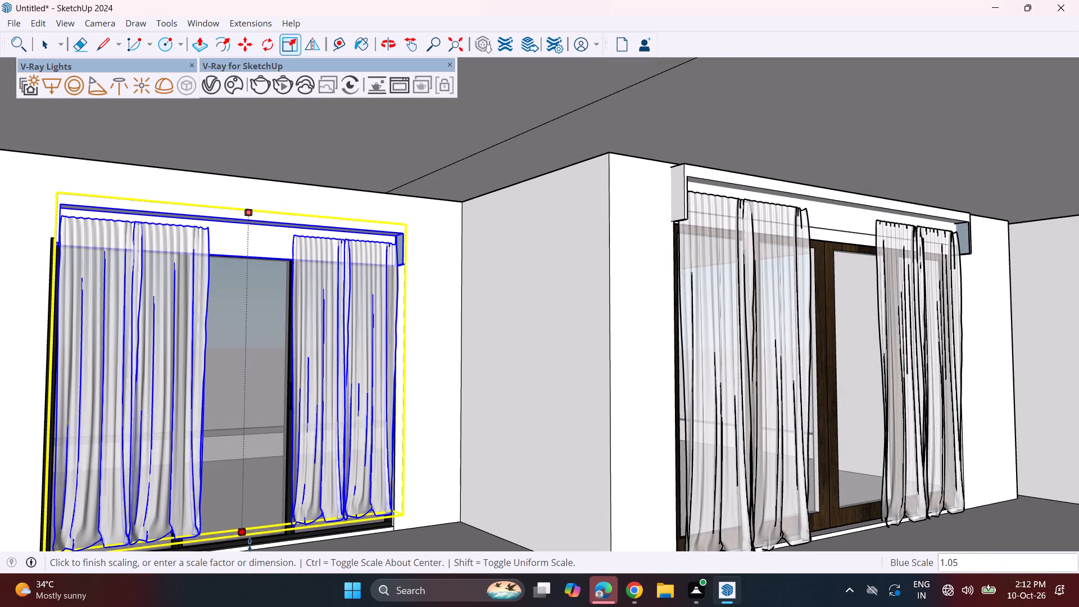
left_click(250, 547)
Examine the fitted curtains and the neighbouring wall and door openings on this storey.
middle_click_drag(443, 413, 427, 348)
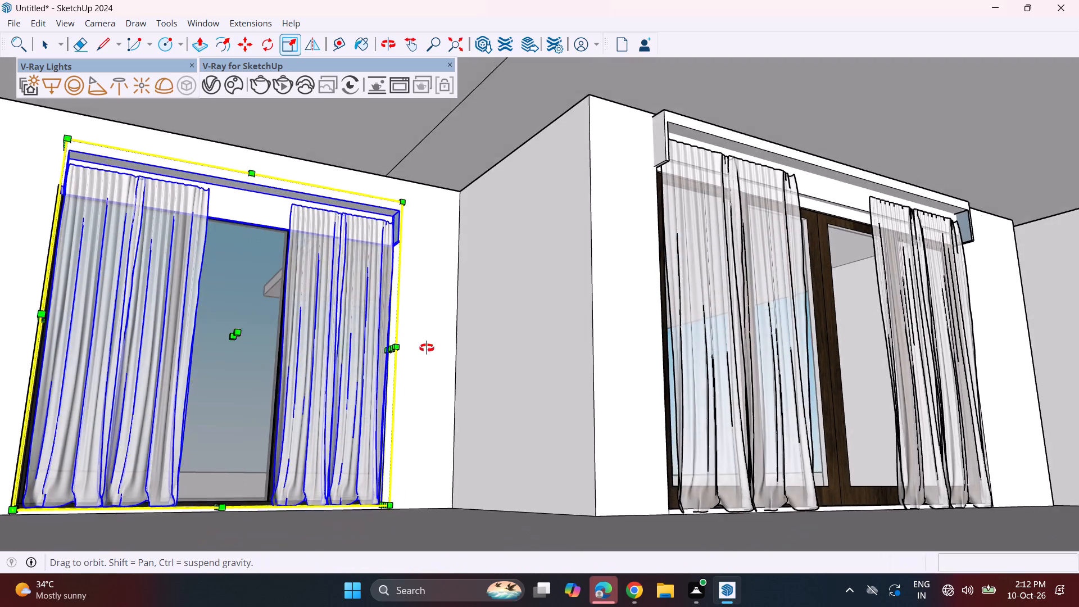
middle_click_drag(427, 348, 411, 306)
middle_click_drag(551, 380, 473, 315, "shift")
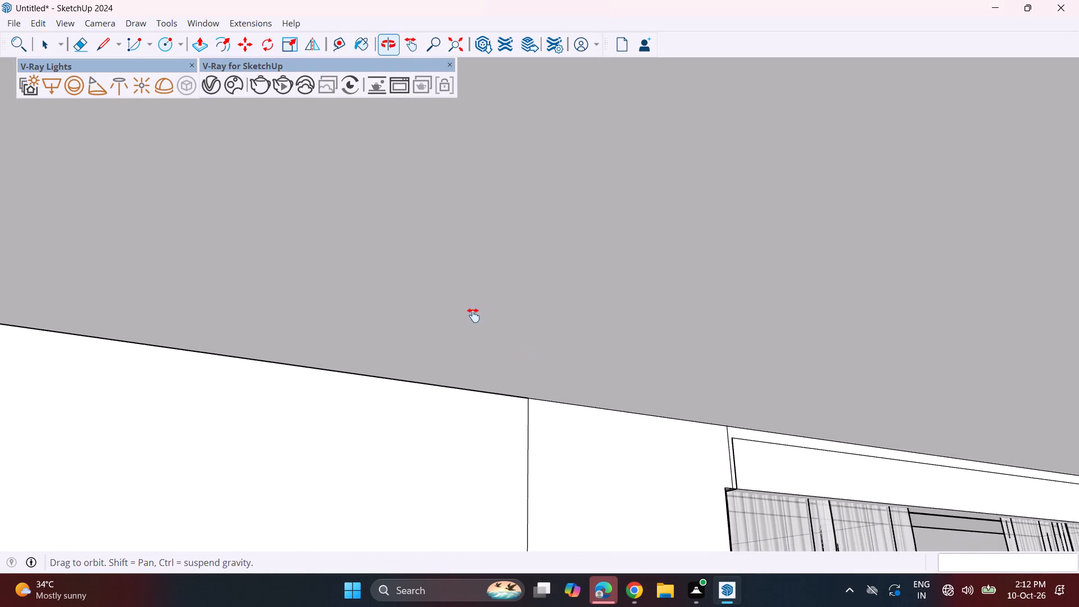
middle_click_drag(473, 315, 184, 152, "shift")
middle_click_drag(454, 321, 439, 279)
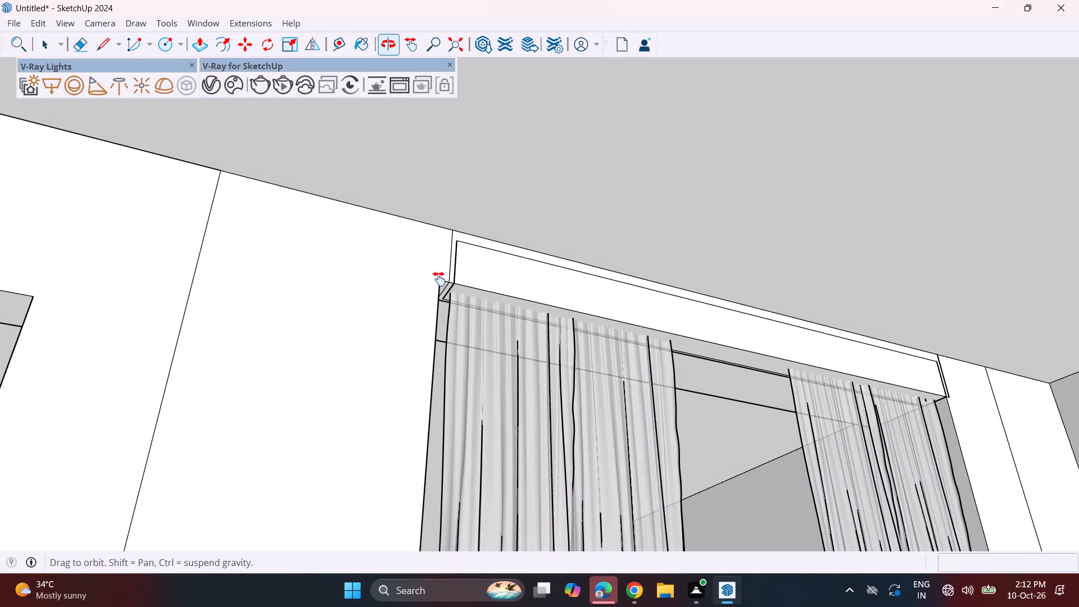
middle_click_drag(439, 279, 523, 256)
scroll(500, 260, "down", 3)
middle_click_drag(571, 275, 552, 305)
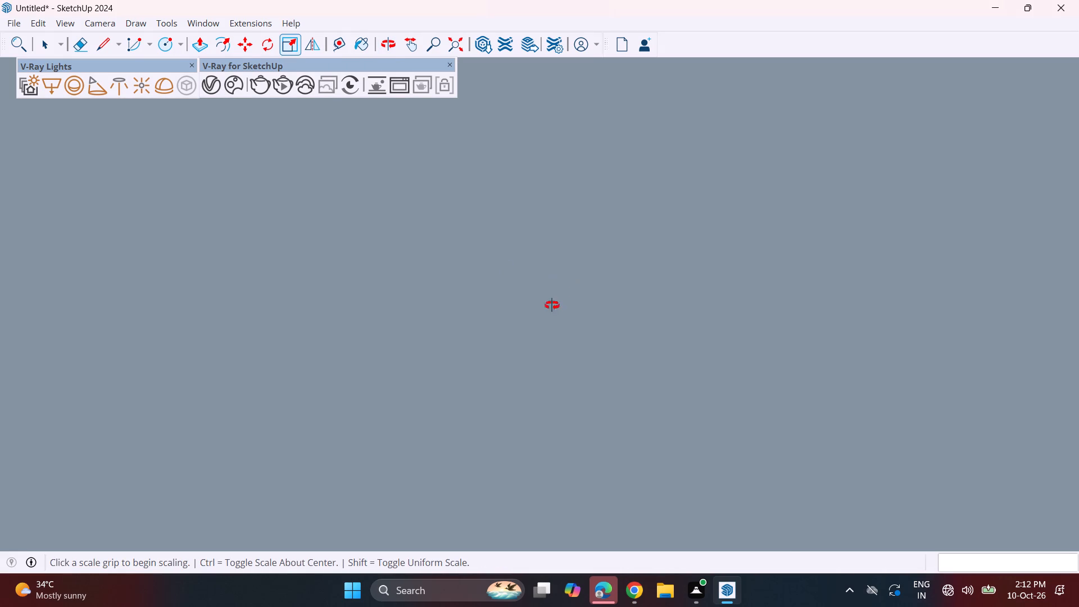
middle_click_drag(552, 305, 463, 496)
middle_click_drag(500, 129, 411, 370)
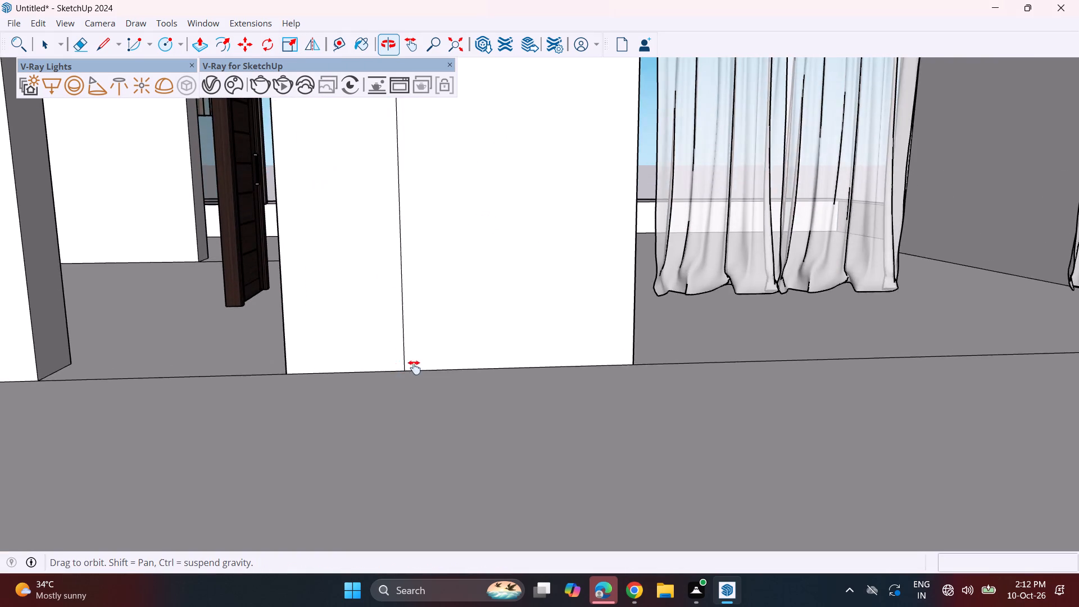
scroll(377, 282, "down", 5)
middle_click_drag(351, 277, 398, 319)
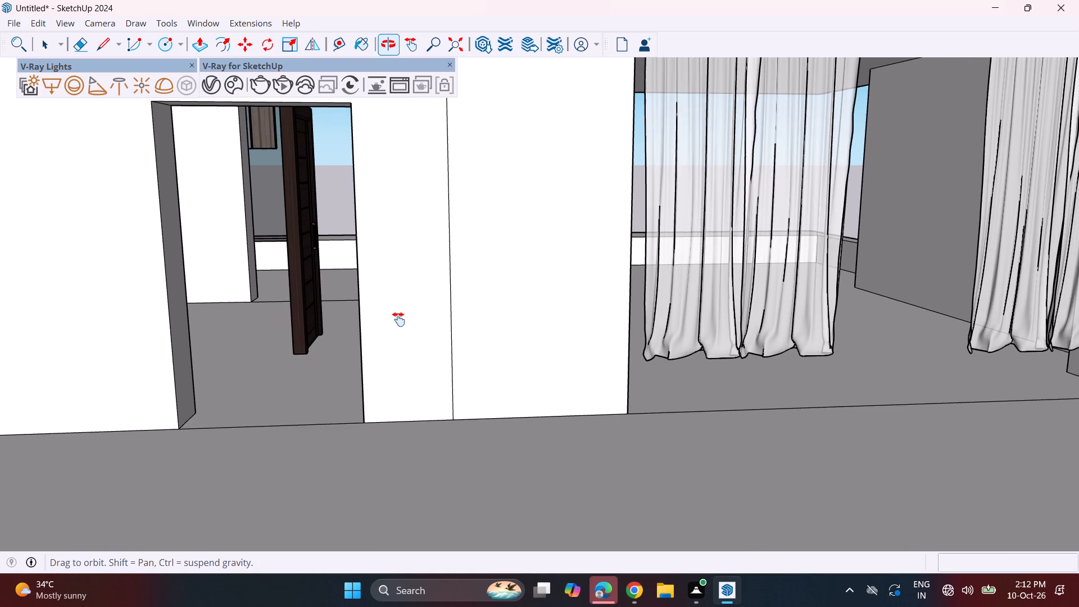
Stretch the wide opening's curtain set in height from its bottom edge to about 1.13 so the hem reaches the floor.
middle_click_drag(398, 319, 398, 318)
scroll(536, 270, "down", 3)
middle_click_drag(726, 292, 666, 277)
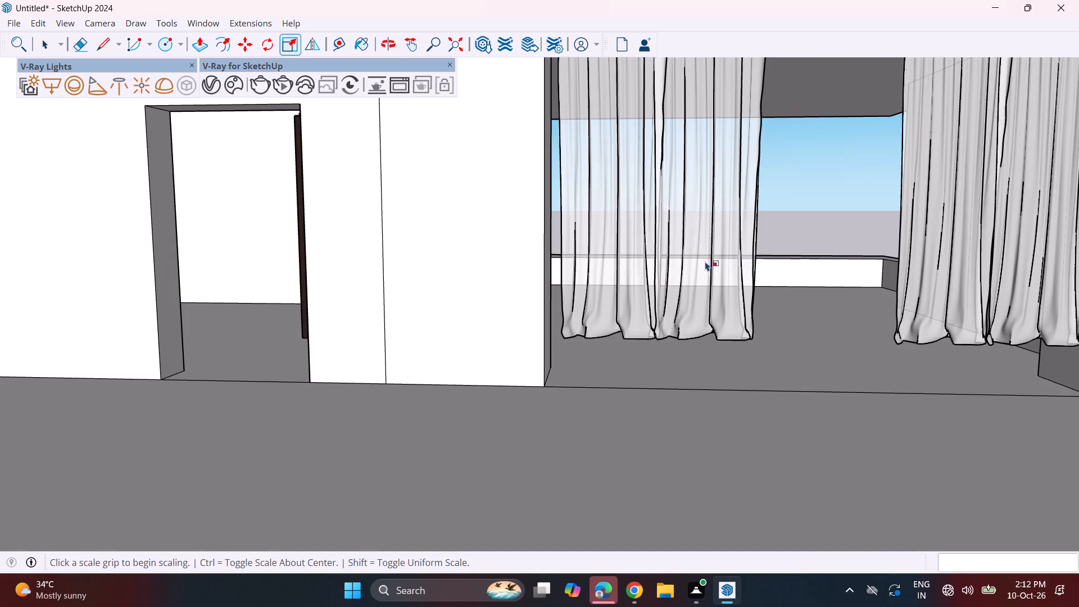
middle_click_drag(704, 262, 559, 283)
scroll(559, 271, "down", 2)
left_click(684, 290)
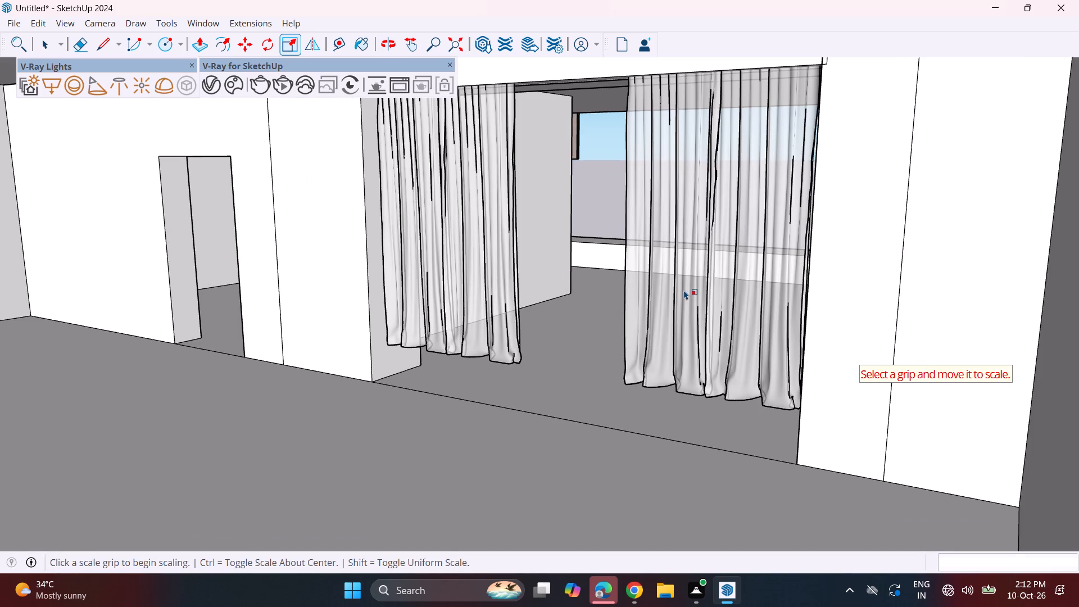
key("space")
left_click(688, 282)
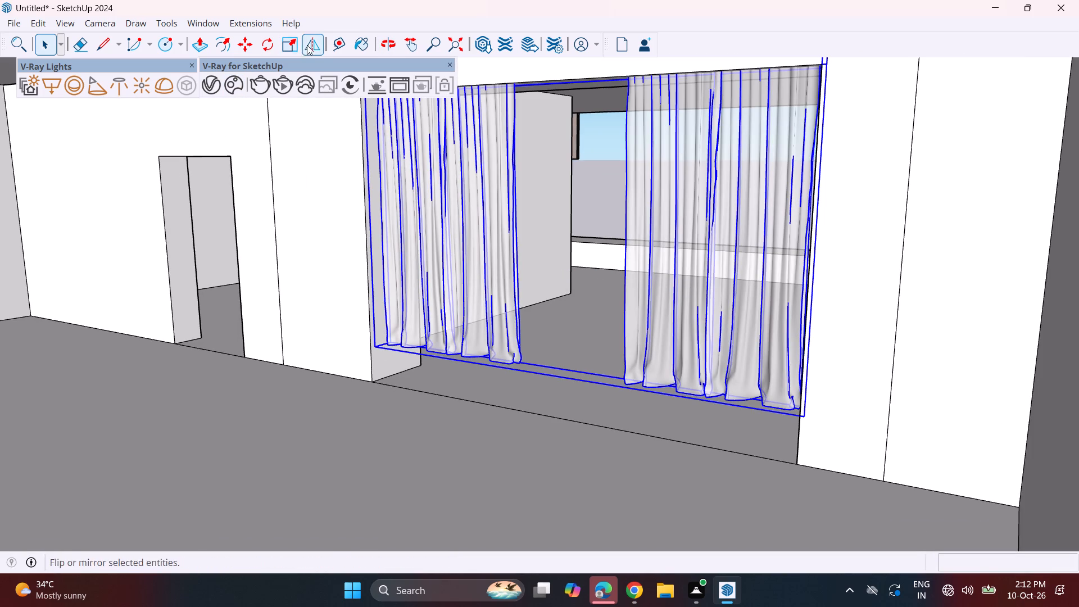
left_click(287, 40)
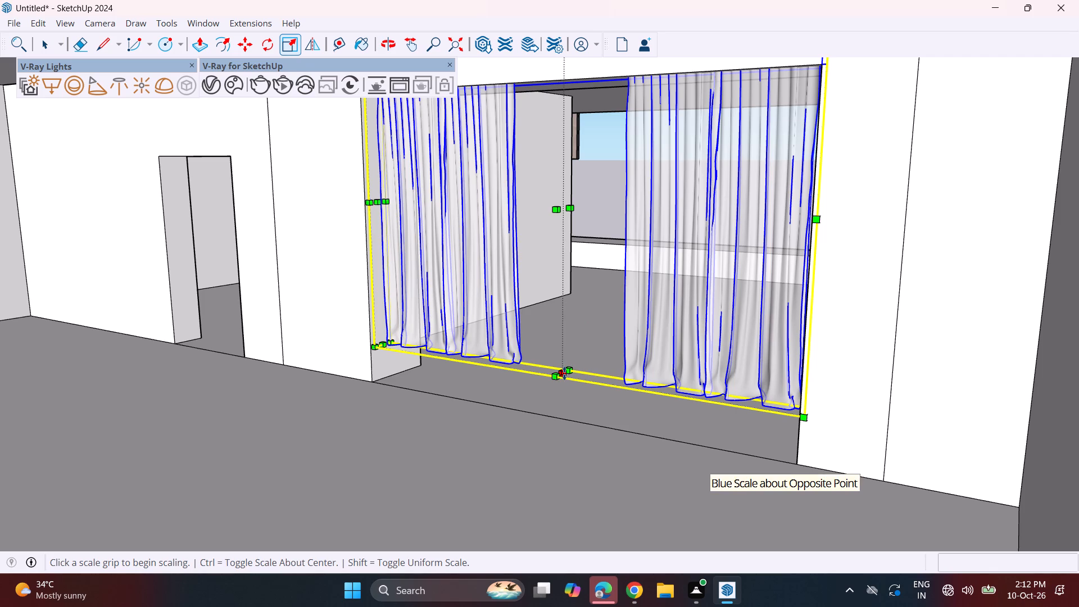
left_click(564, 373)
left_click(572, 421)
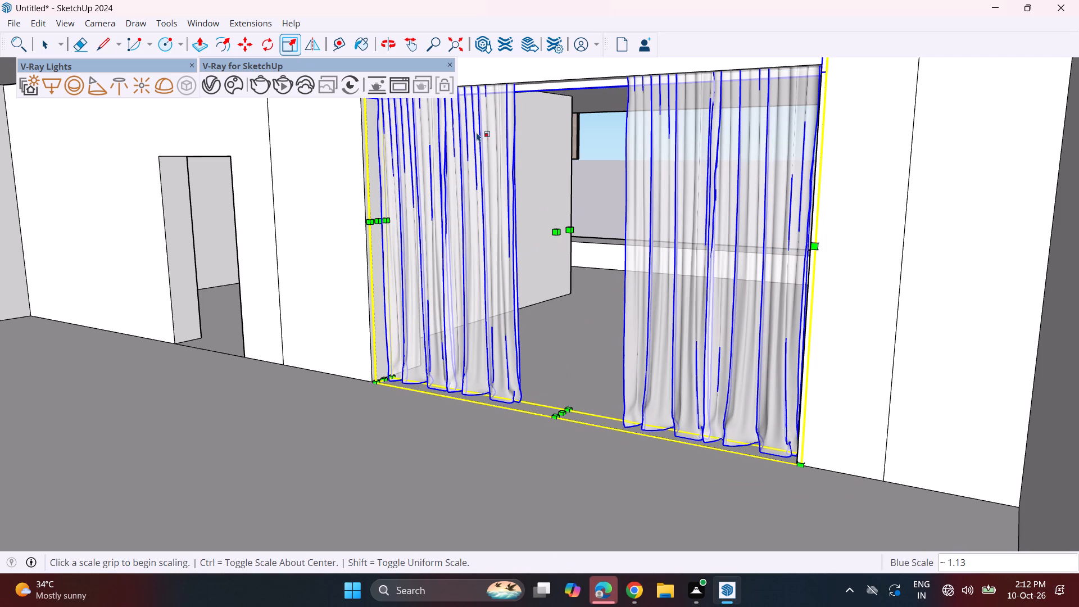
Move the stretched curtain set off the wall face into the wide opening's depth, with its top just below the lintel.
middle_click_drag(473, 143, 505, 187, "shift")
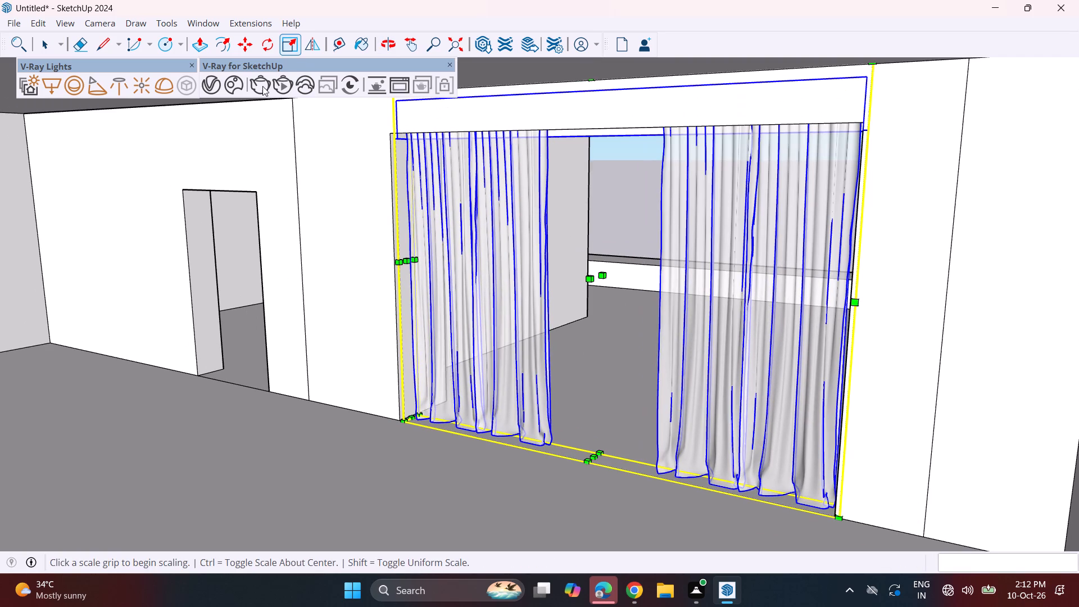
left_click(253, 45)
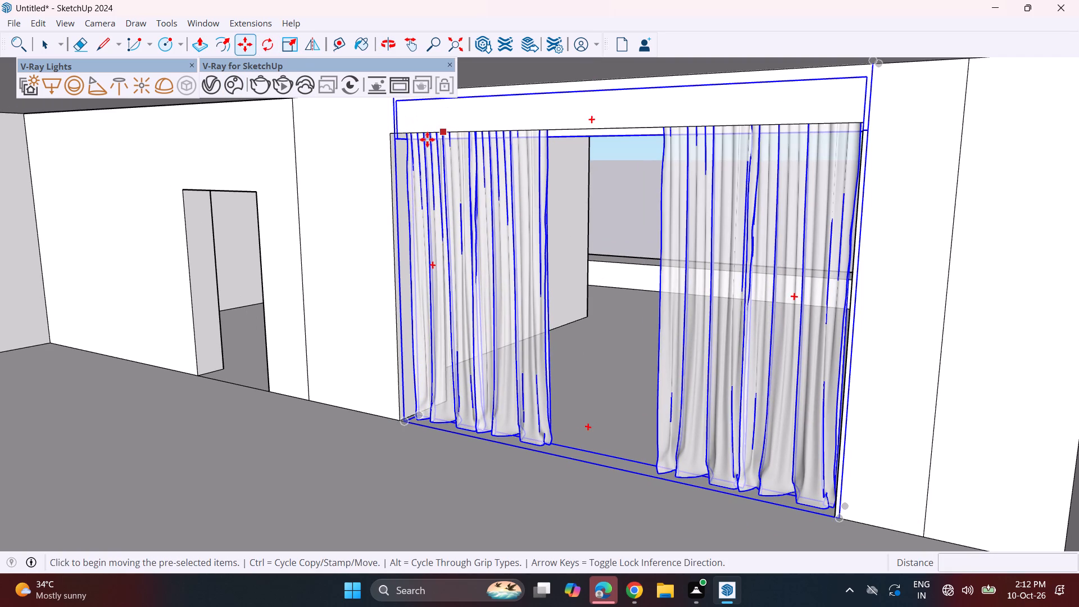
left_click(427, 139)
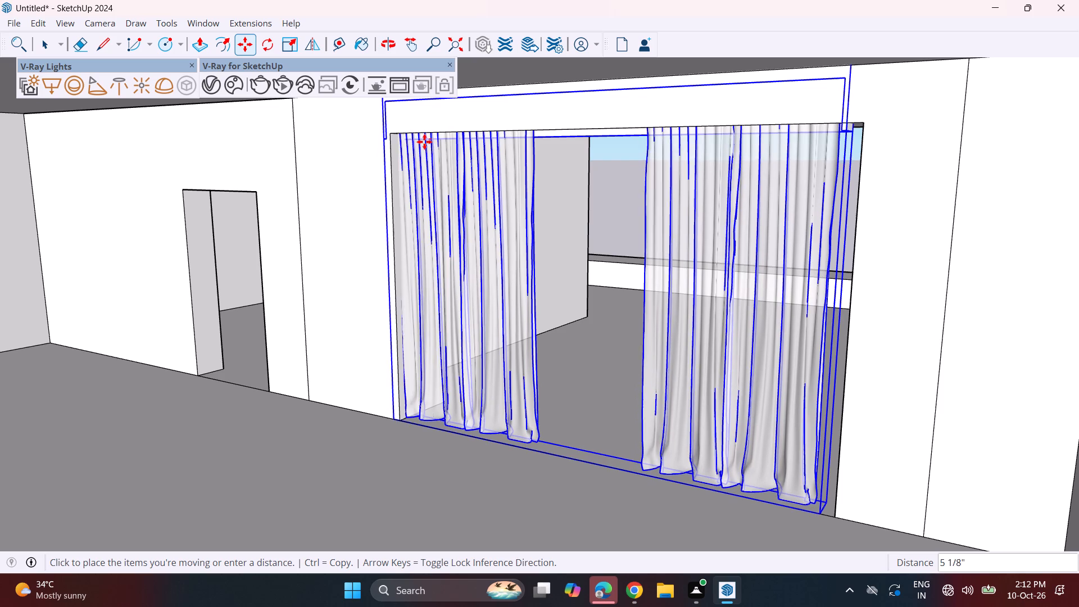
left_click(425, 142)
scroll(412, 145, "up", 9)
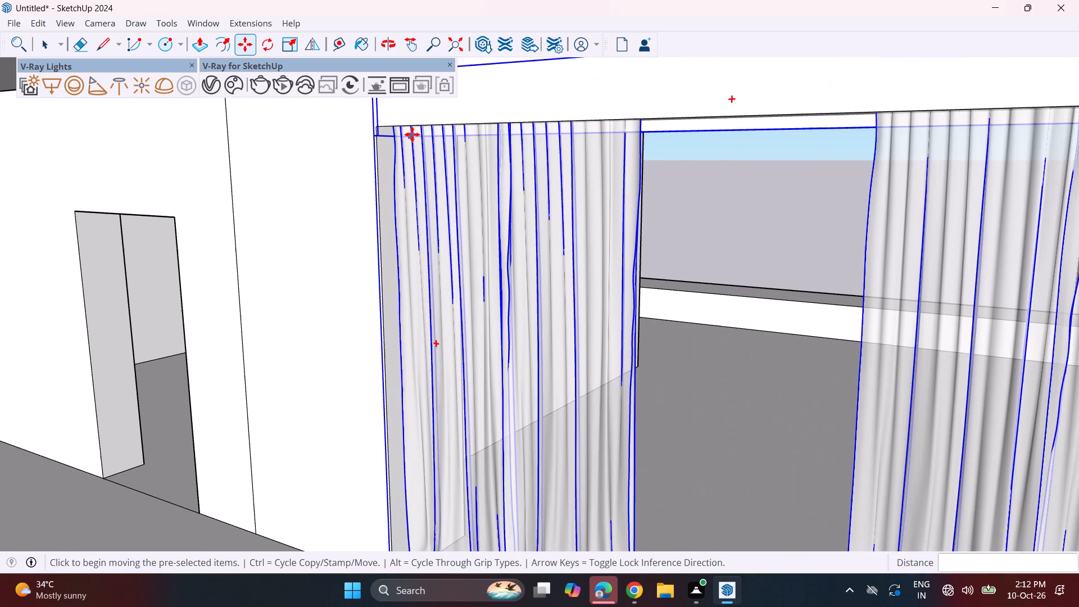
left_click(412, 134)
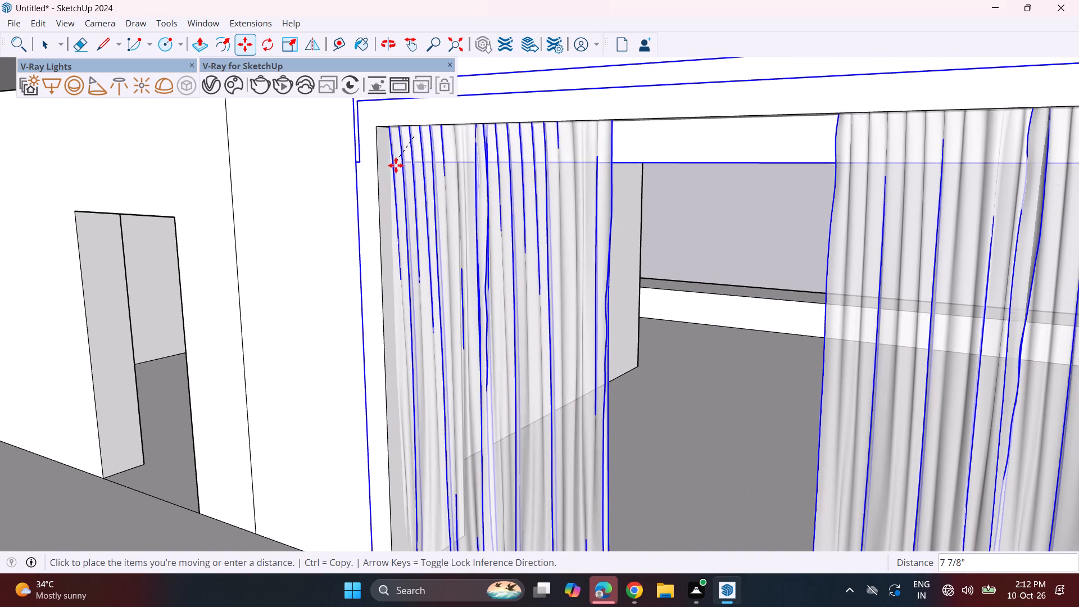
left_click(400, 174)
Raise the curtain set about 9" so its top corner meets the underside of the wide opening's lintel.
middle_click_drag(545, 158, 425, 143)
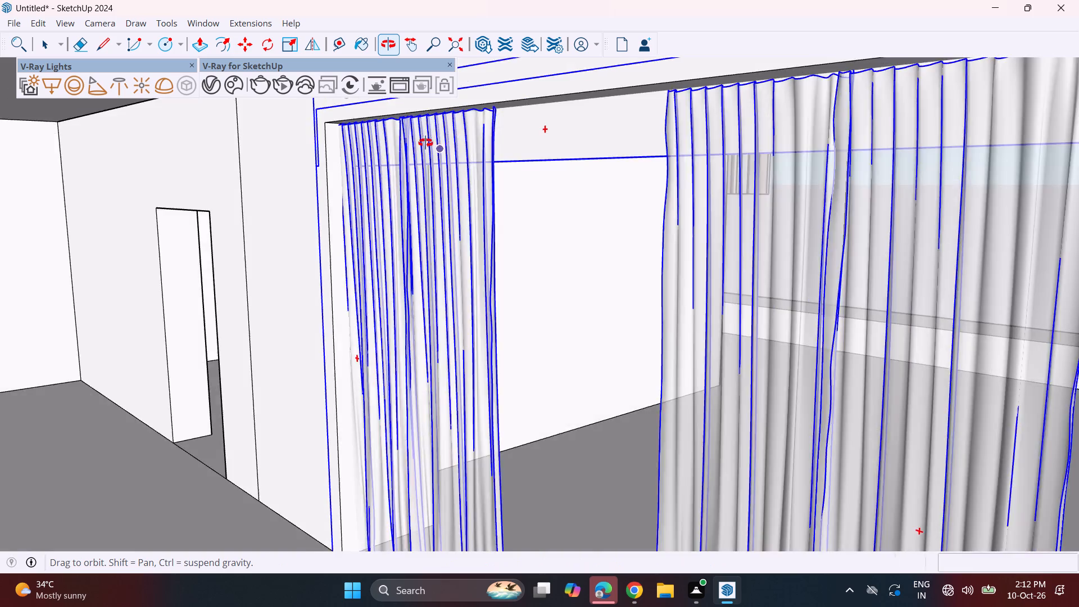
middle_click_drag(425, 143, 246, 131)
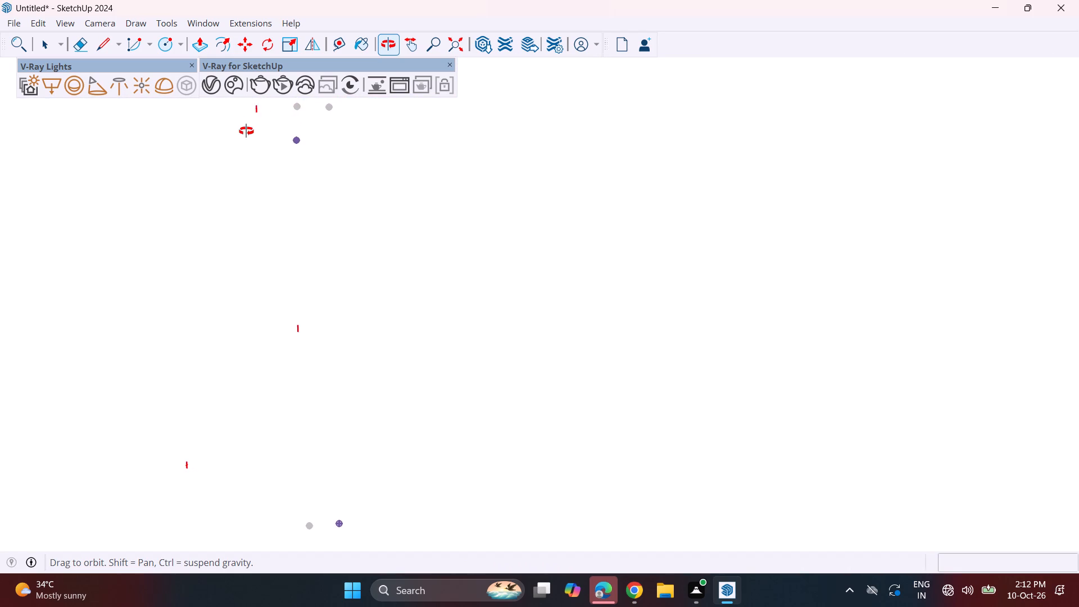
middle_click_drag(246, 131, 559, 114)
scroll(583, 183, "up", 13)
middle_click_drag(584, 183, 518, 184)
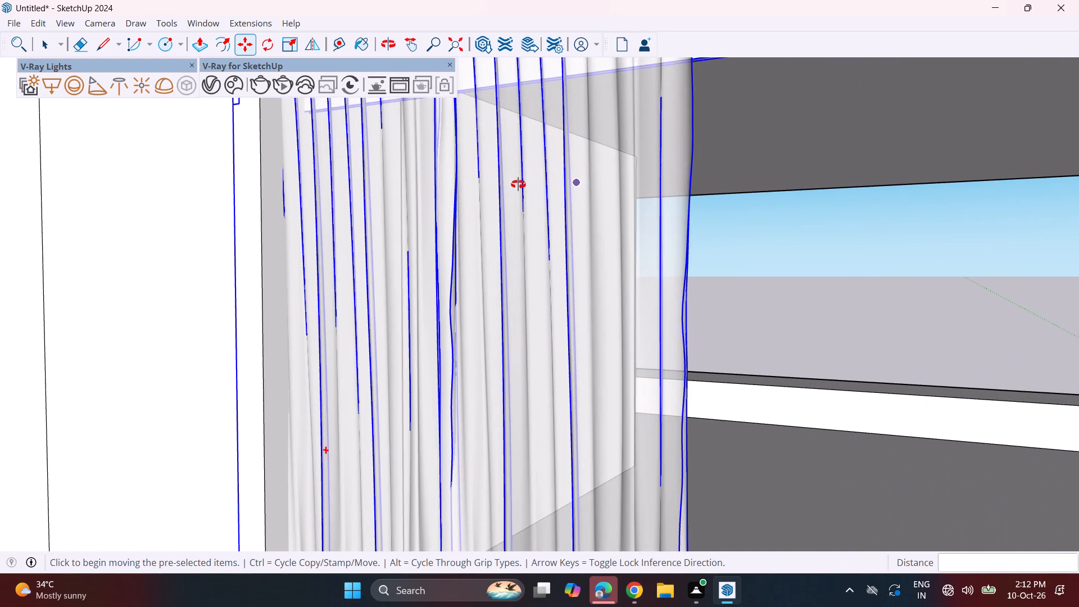
middle_click_drag(518, 184, 268, 192)
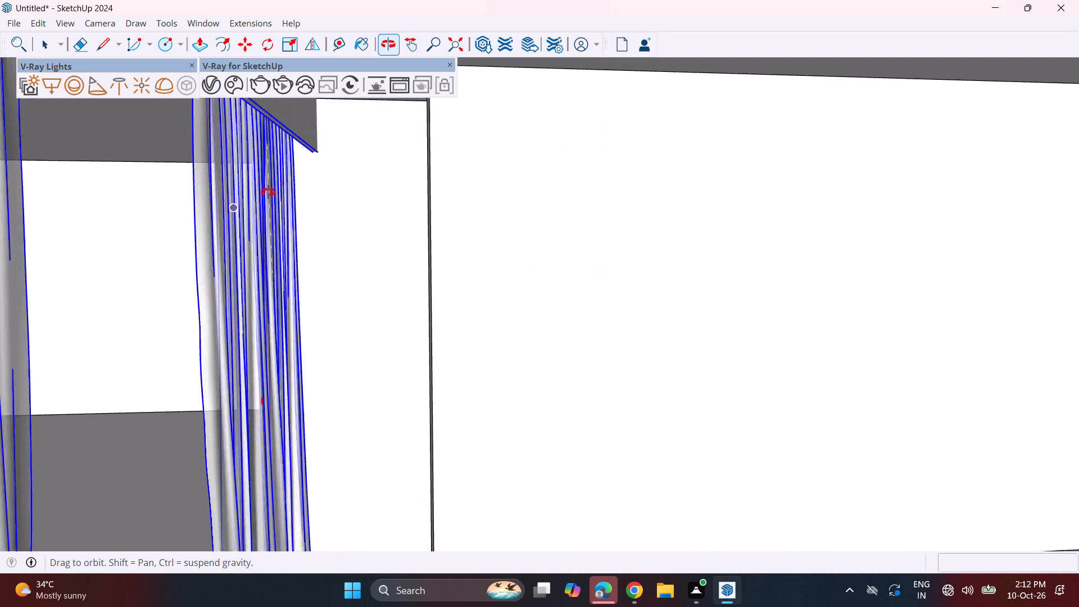
middle_click_drag(268, 192, 178, 197)
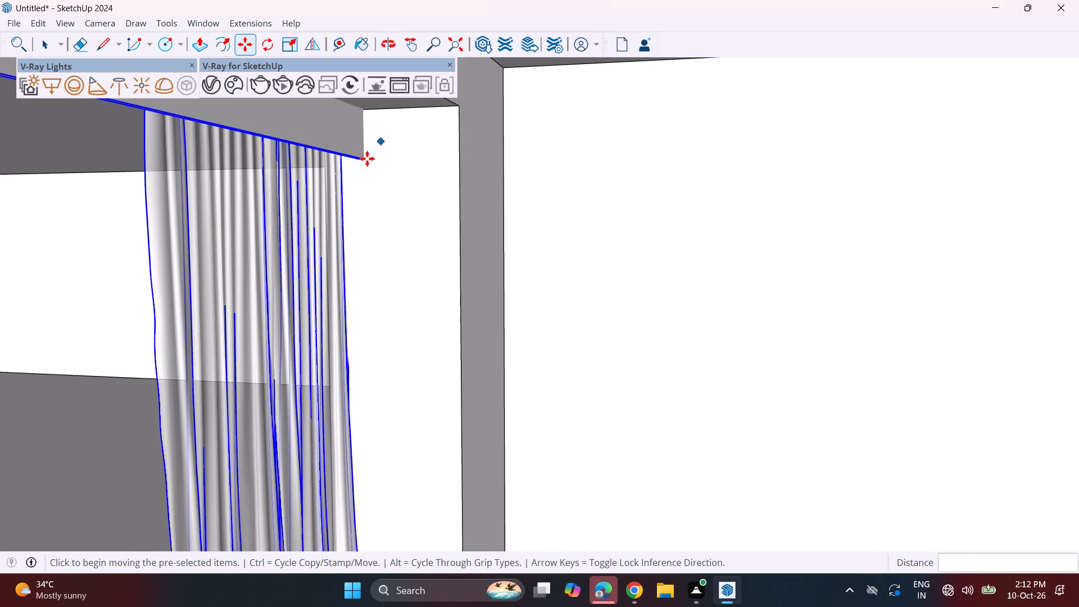
left_click(367, 158)
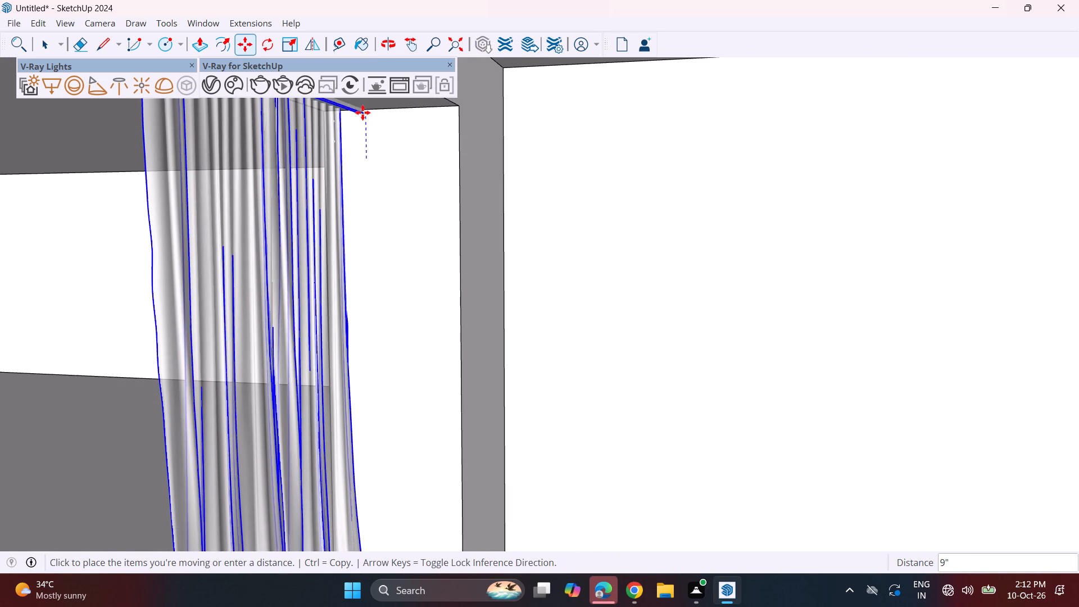
left_click(363, 109)
Copy the curtain set from its top corner to the neighbouring opening with the dark wooden door, about 20' 3 1/2" away.
scroll(392, 216, "down", 4)
middle_click_drag(411, 258, 315, 255)
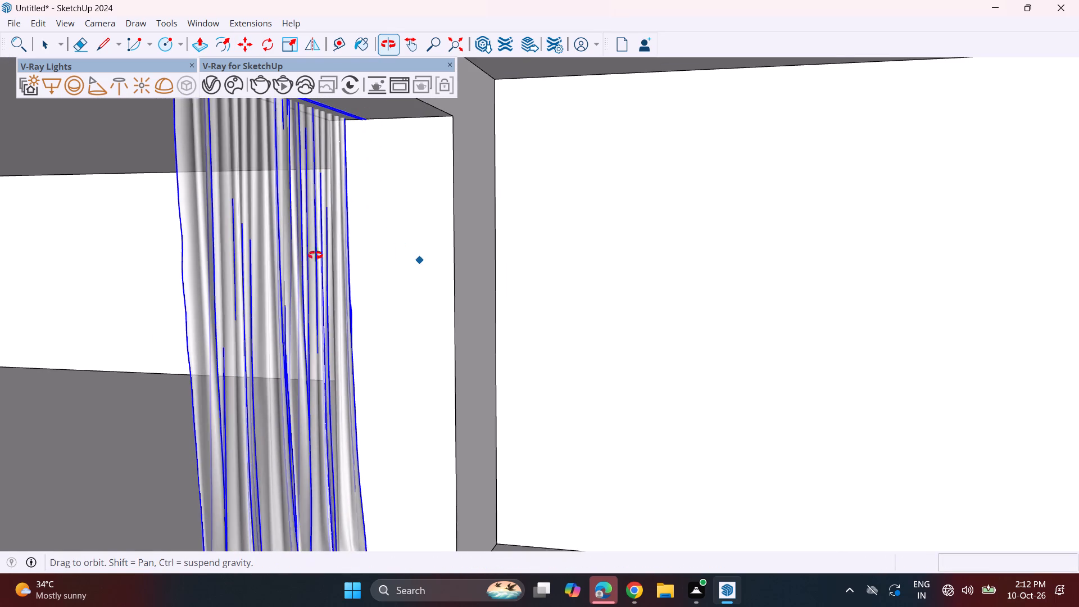
middle_click_drag(315, 255, 285, 250)
scroll(258, 241, "down", 3)
middle_click_drag(285, 286, 244, 277)
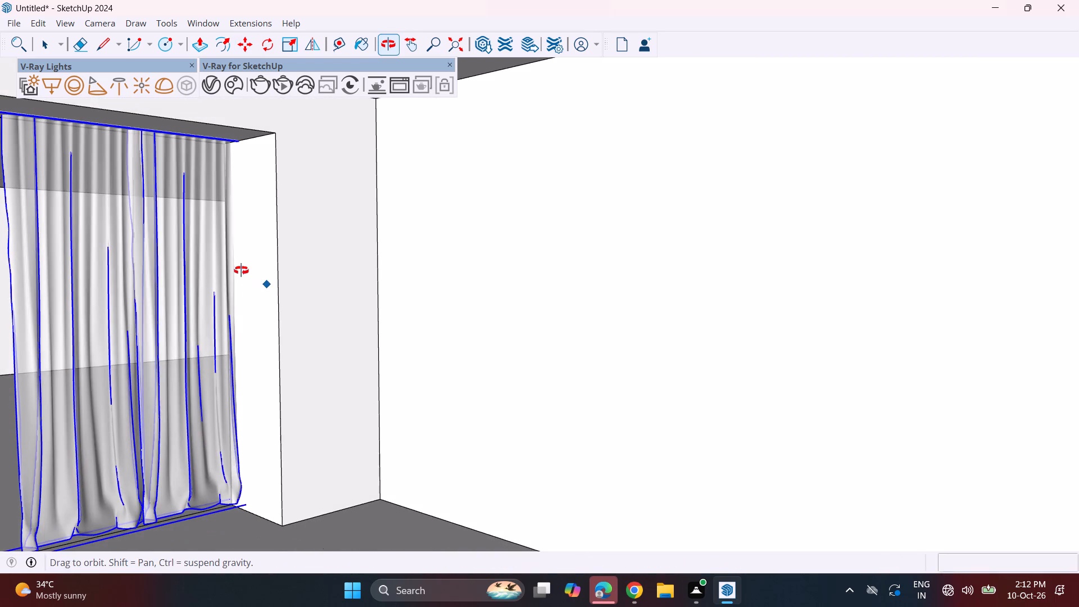
left_click(237, 138)
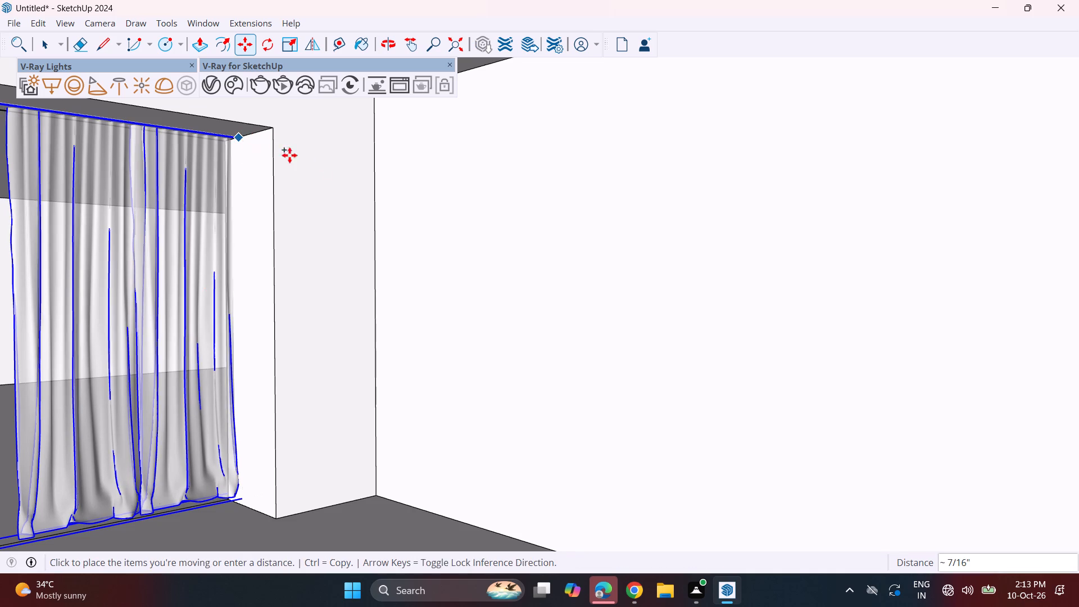
middle_click_drag(497, 214, 264, 203)
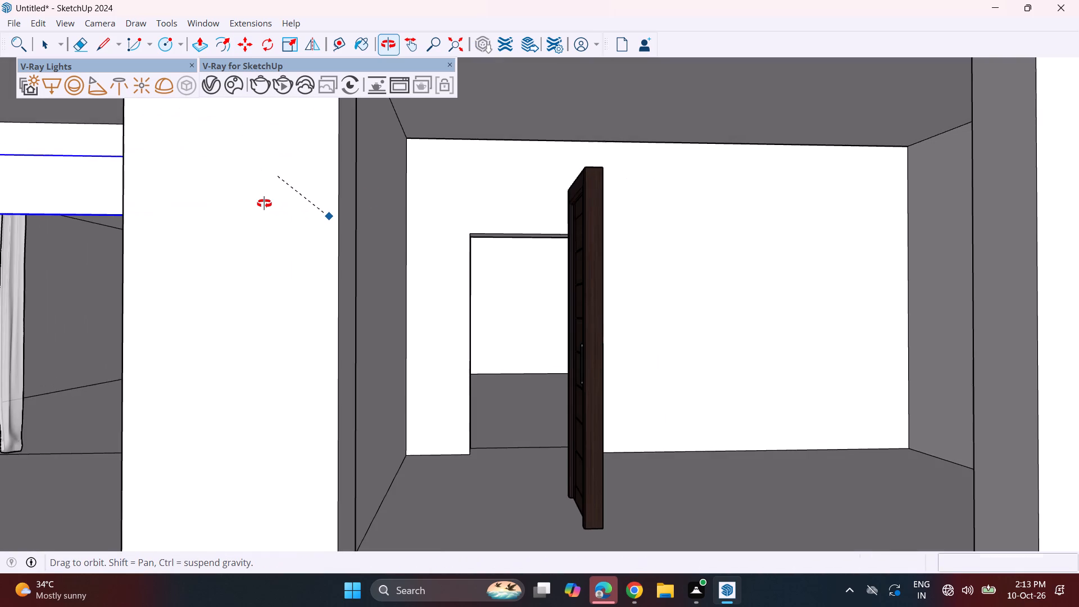
scroll(650, 203, "down", 5)
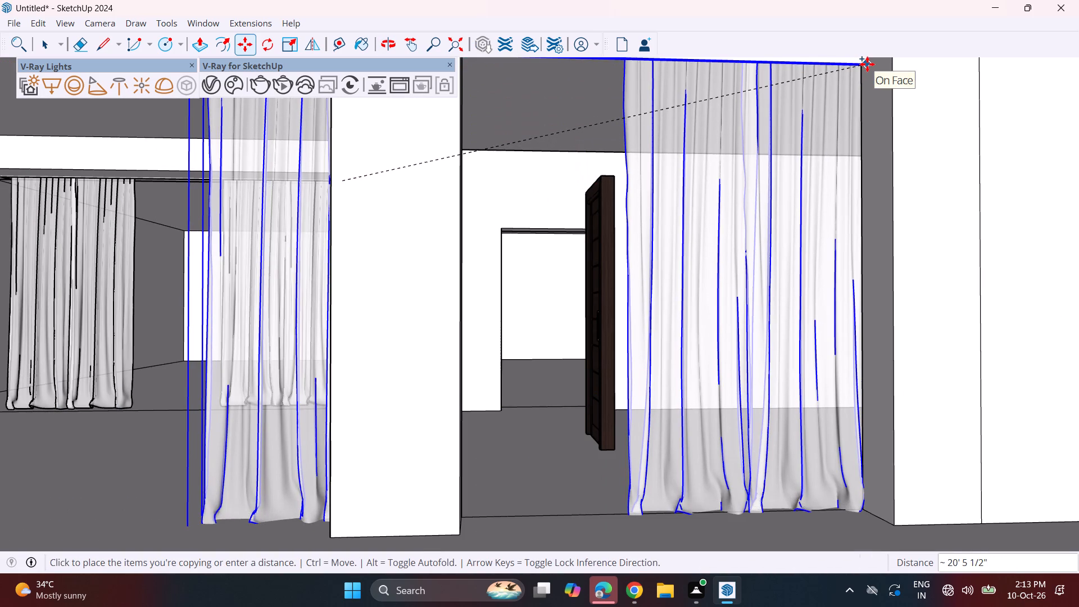
scroll(849, 124, "down", 5)
middle_click_drag(831, 135, 806, 148)
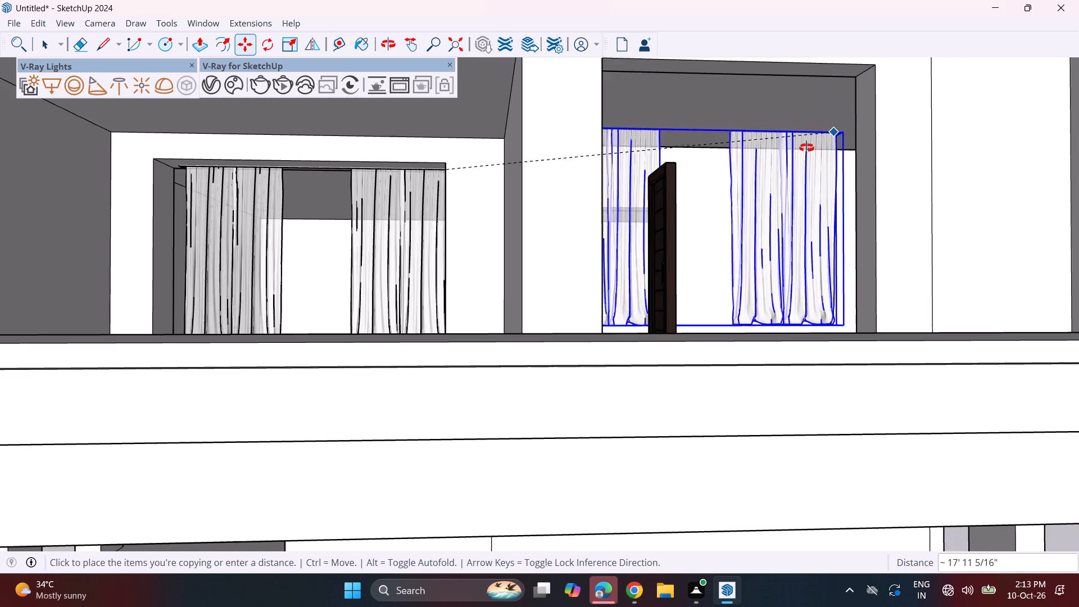
middle_click_drag(806, 148, 731, 164)
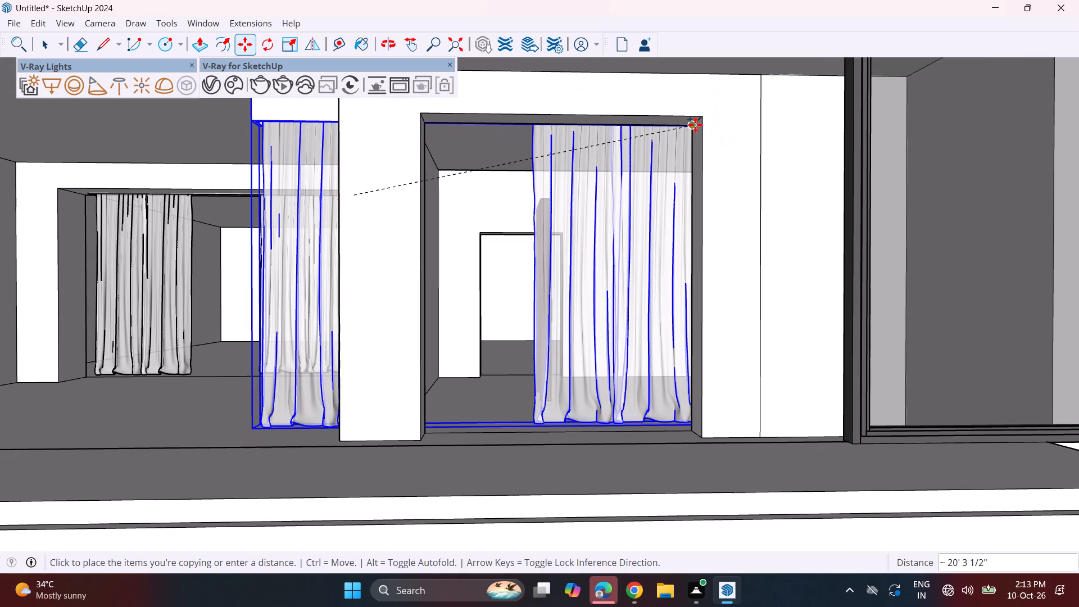
left_click(695, 125)
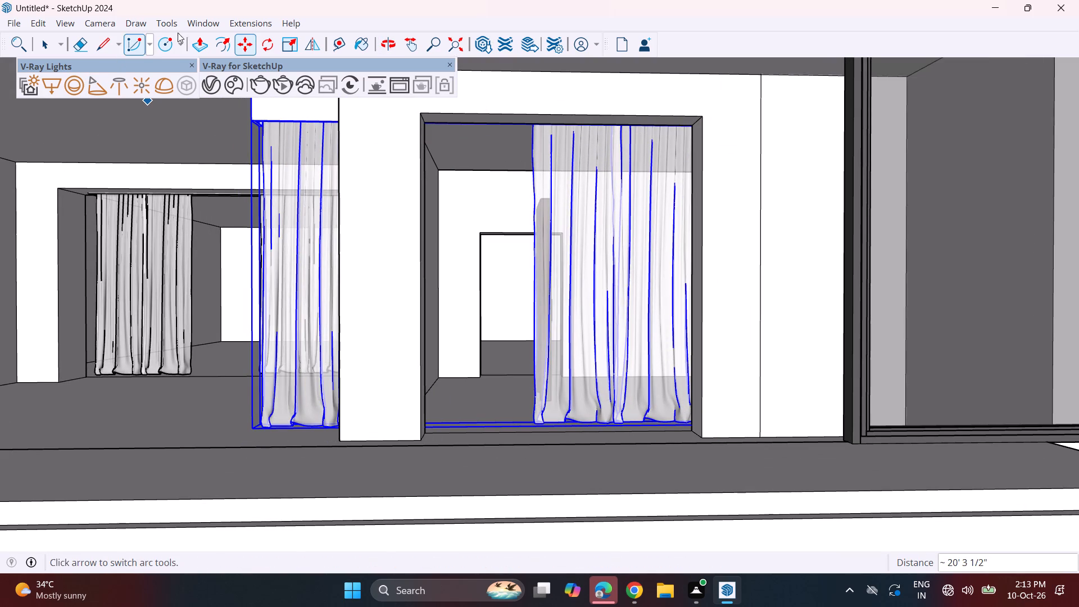
Scale the copied curtain set's width to 0.73 along the green axis so it fits between the opening's jambs.
left_click(289, 46)
middle_click_drag(258, 237, 272, 244)
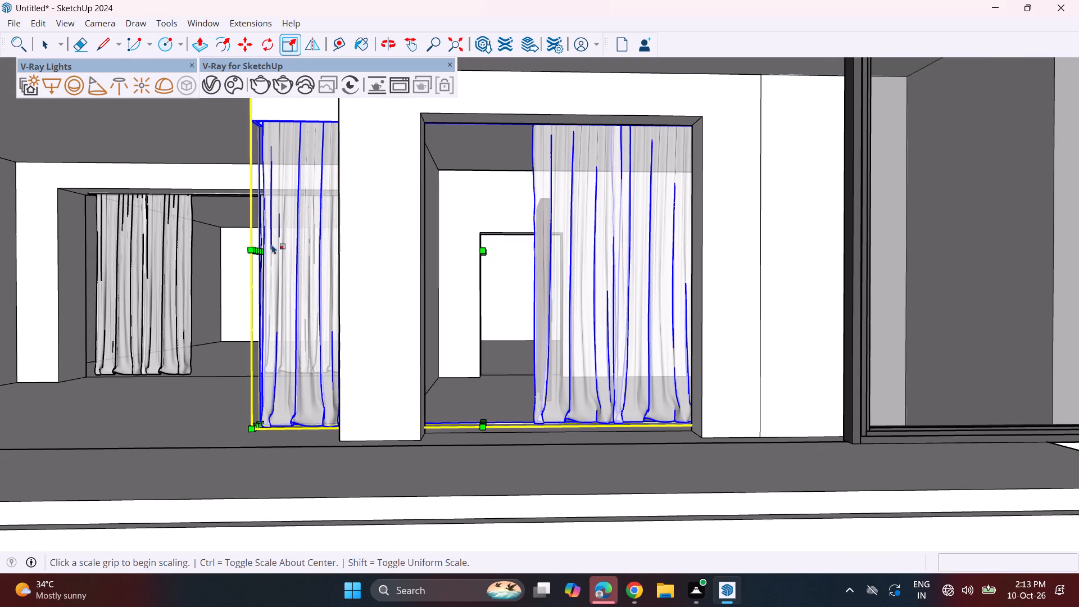
middle_click_drag(272, 244, 278, 244)
middle_click_drag(306, 277, 279, 284)
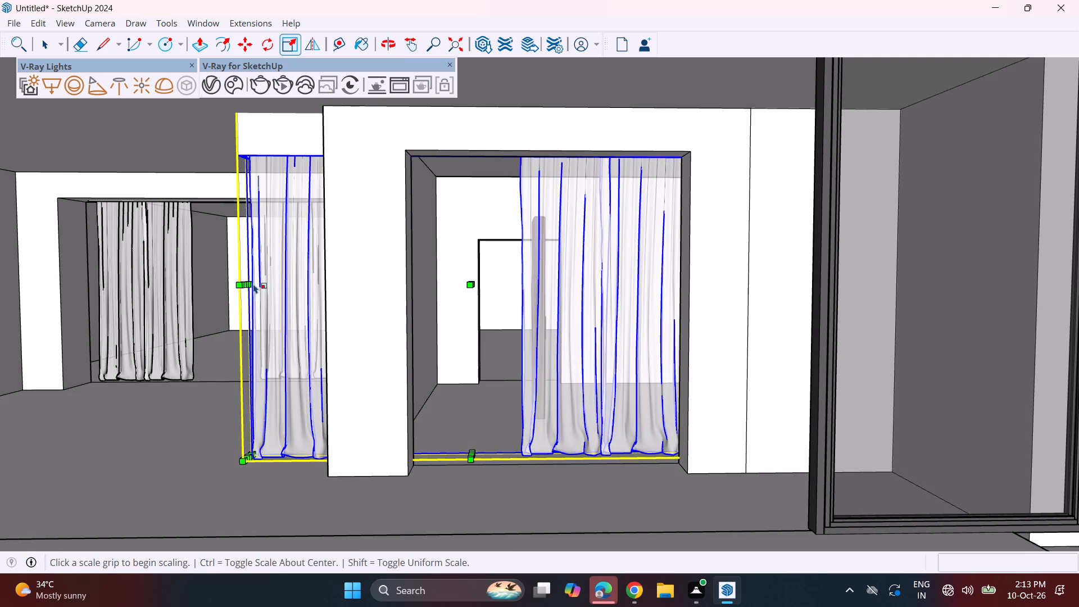
scroll(253, 280, "up", 5)
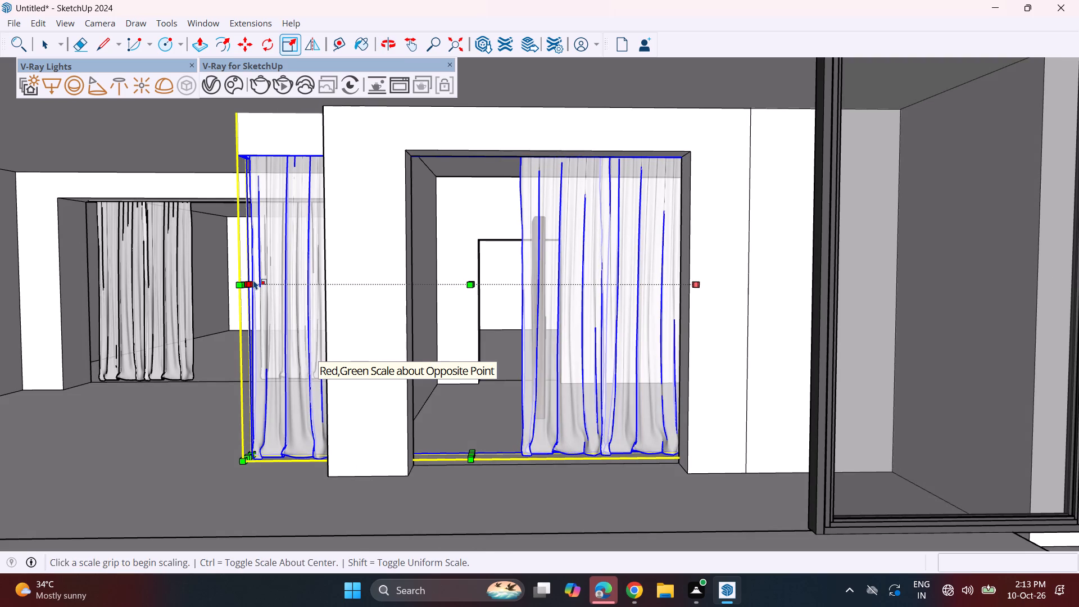
scroll(253, 280, "up", 4)
left_click(245, 287)
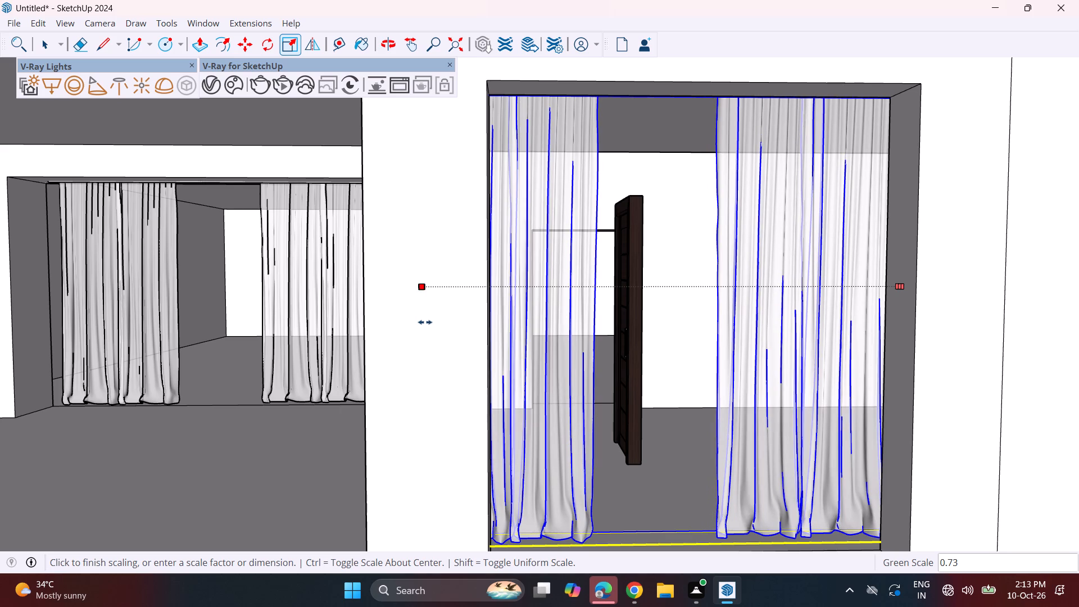
left_click(425, 322)
Rotate the dark wooden door behind the copied curtains 90° in the horizontal plane.
middle_click_drag(588, 298, 566, 304)
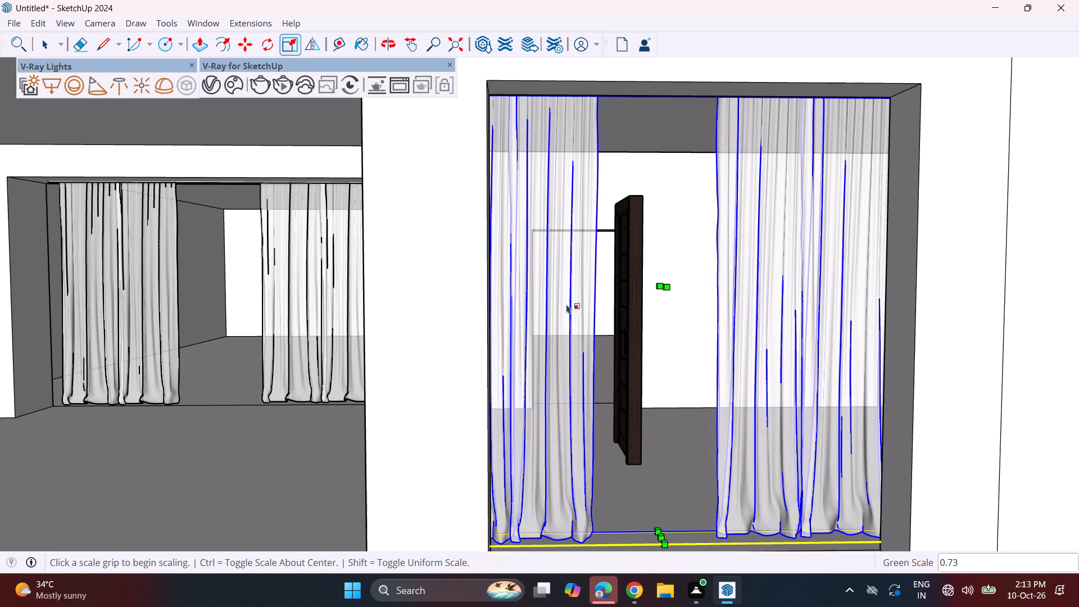
middle_click_drag(566, 304, 559, 306)
key("space")
left_click(614, 338)
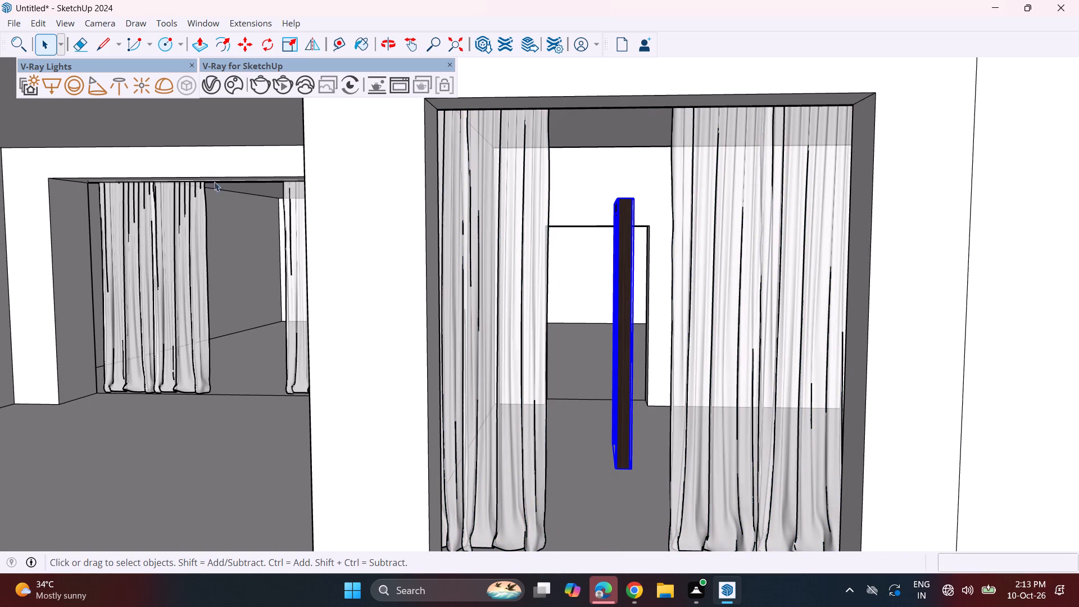
left_click(270, 46)
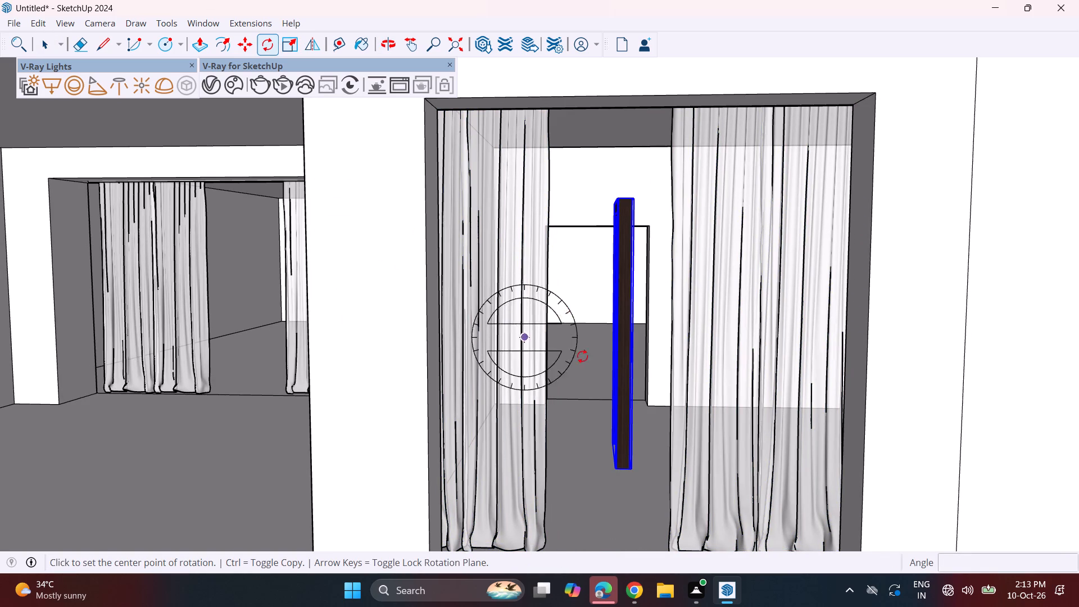
scroll(559, 489, "down", 2)
left_click(574, 499)
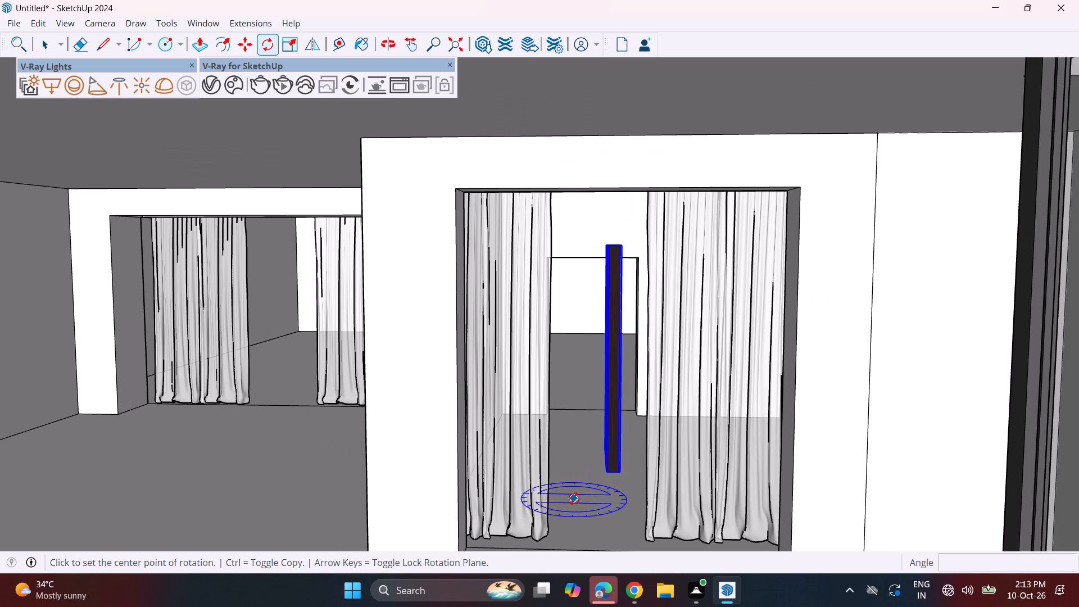
left_click(602, 500)
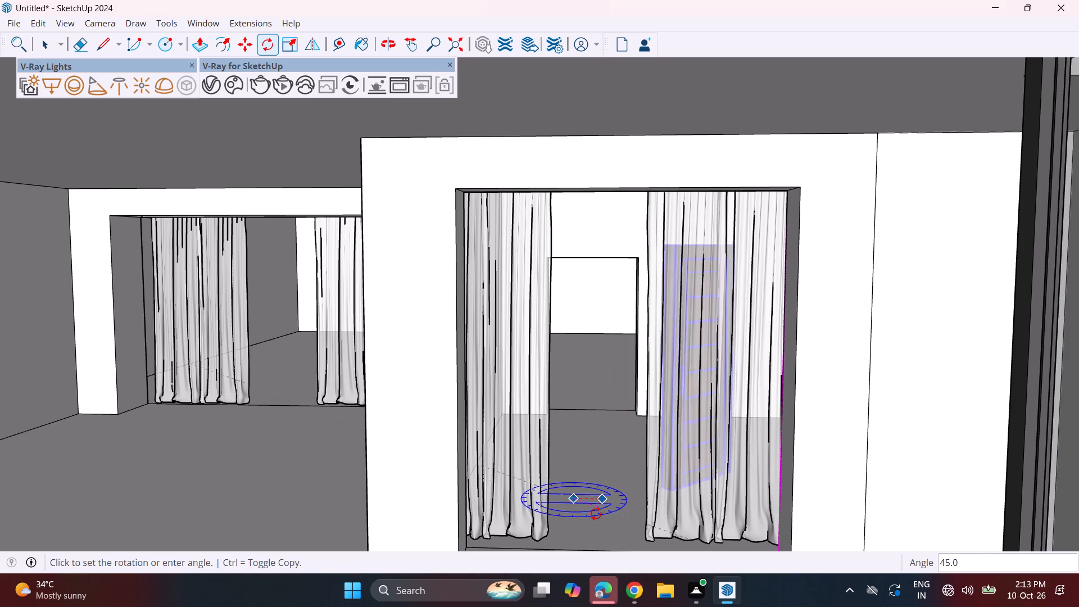
left_click(571, 532)
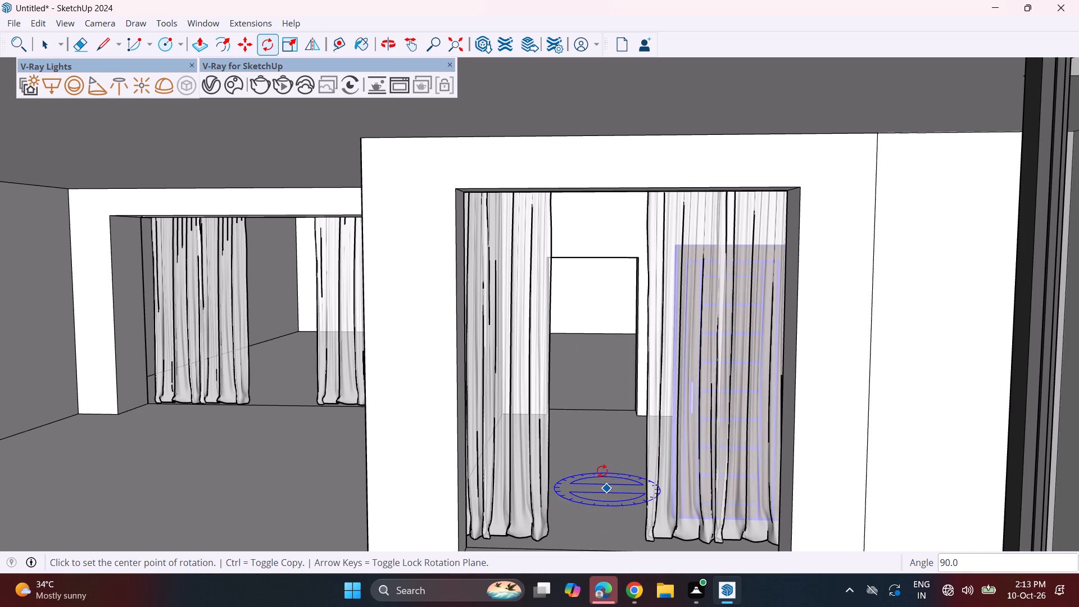
middle_click_drag(601, 469, 650, 482)
scroll(715, 384, "up", 4)
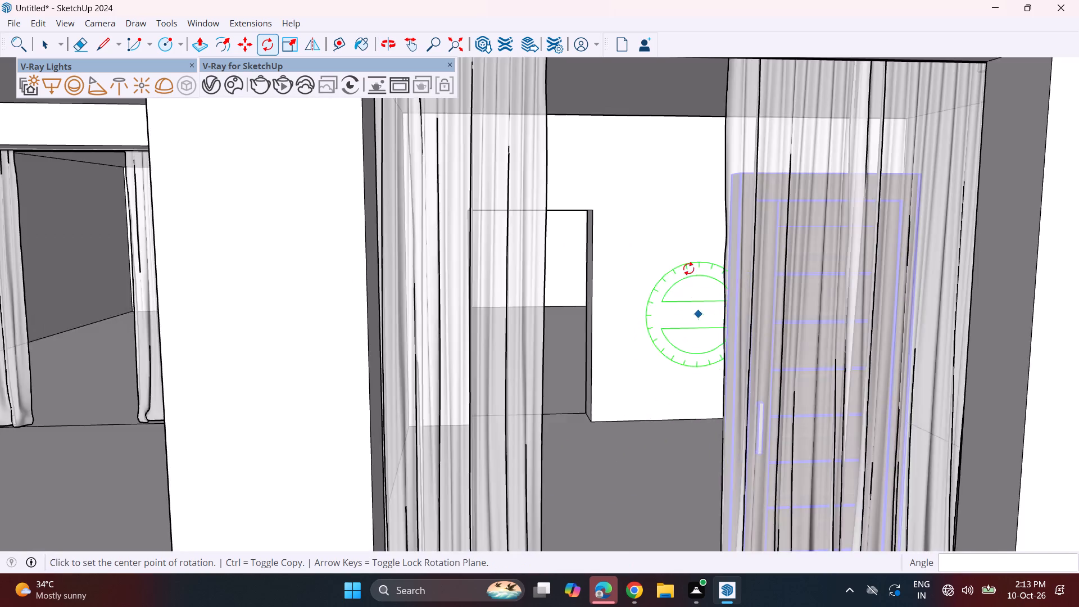
Move the rotated dark wooden door about 15' 3 9/16" from behind the curtains into the empty doorway in the rear wall.
scroll(688, 269, "up", 2)
key("m")
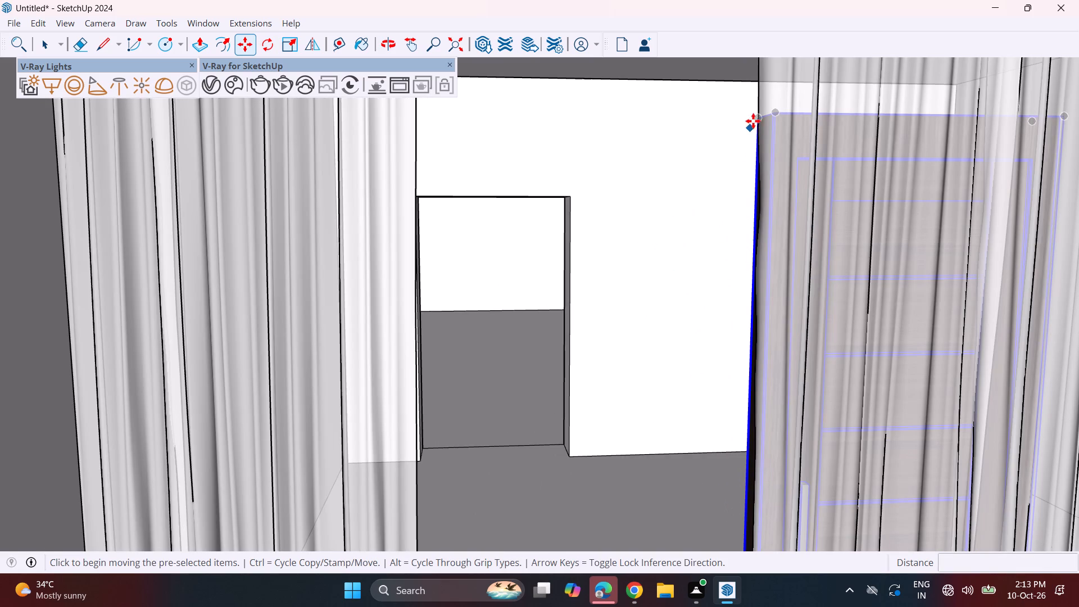
left_click(755, 119)
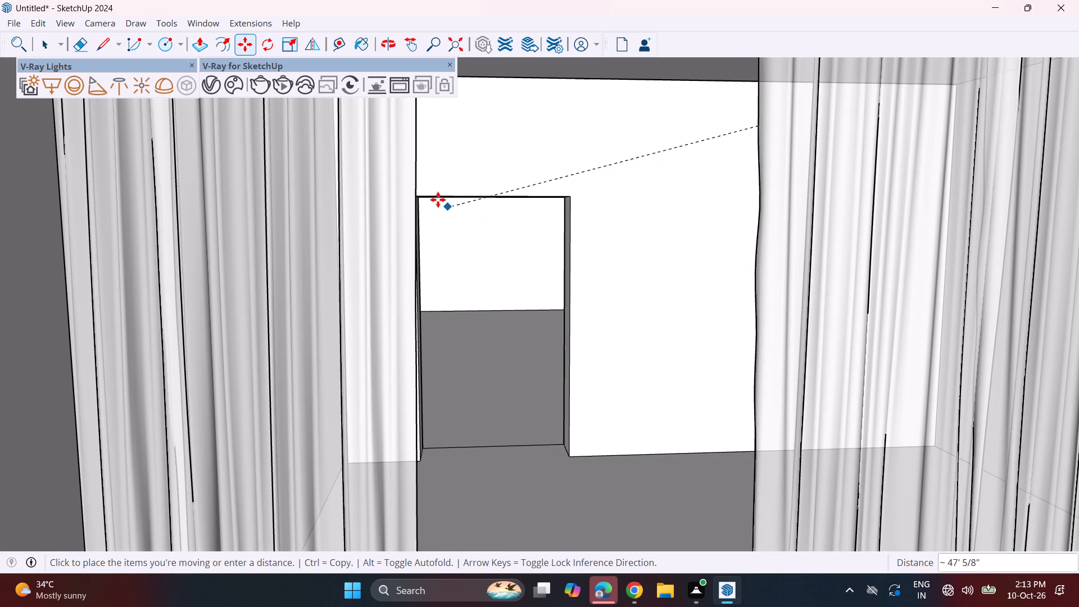
left_click(430, 193)
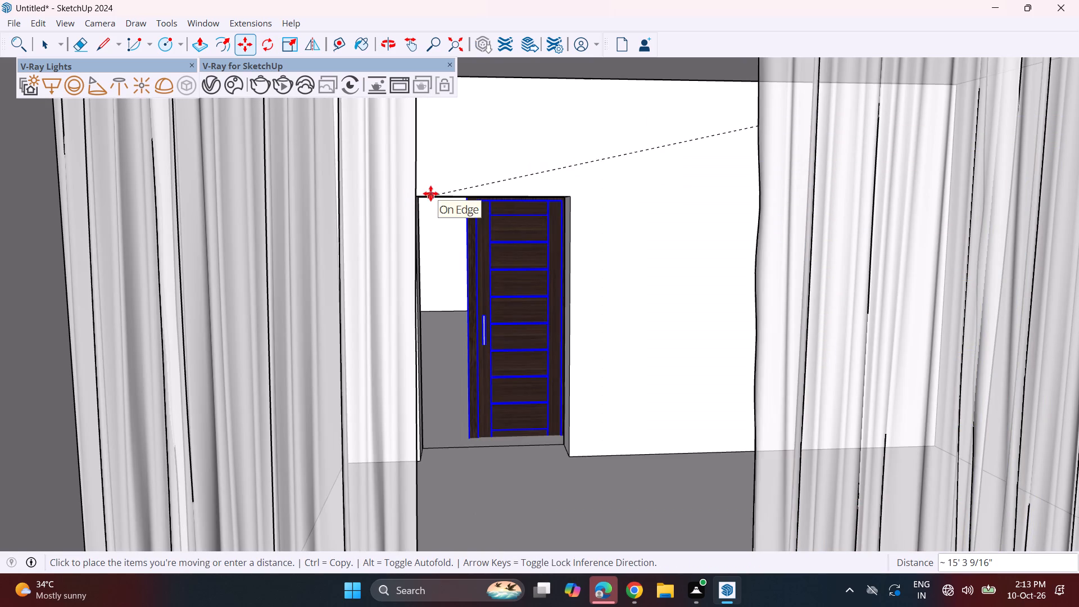
Align the door's top corner with the doorway's top corner, finishing with a move of about 5 9/16".
scroll(532, 214, "up", 6)
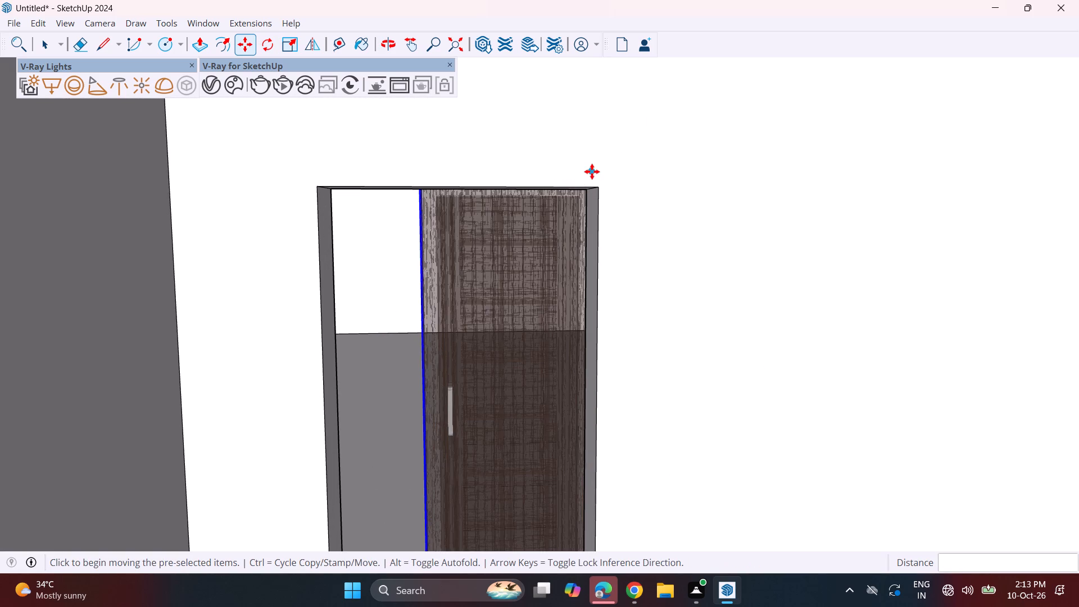
left_click(592, 171)
left_click_drag(582, 190, 576, 191)
middle_click_drag(586, 194, 483, 233)
scroll(592, 183, "up", 6)
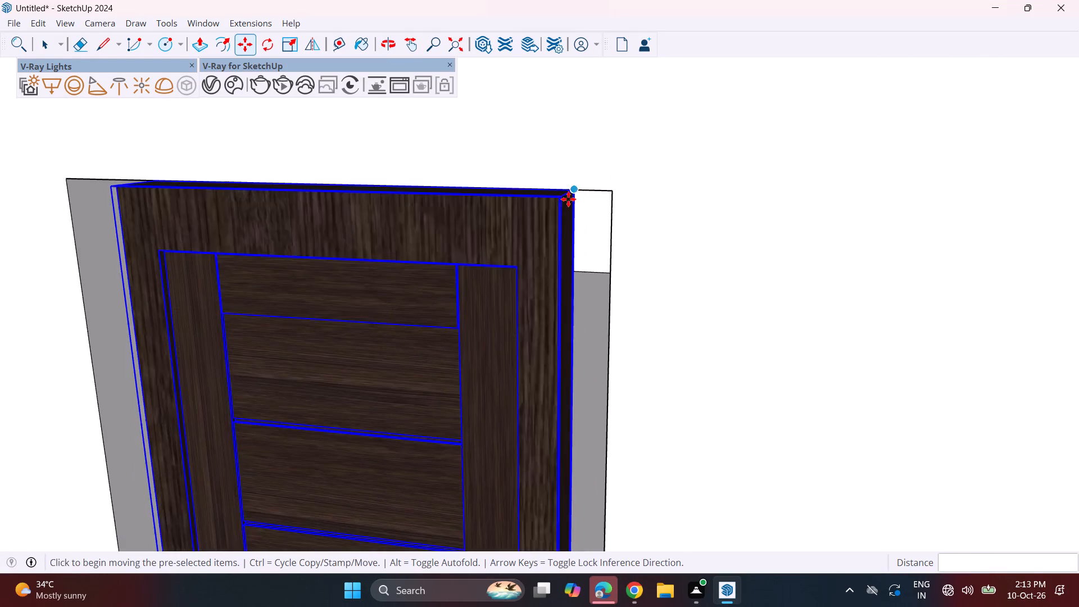
scroll(557, 197, "down", 8)
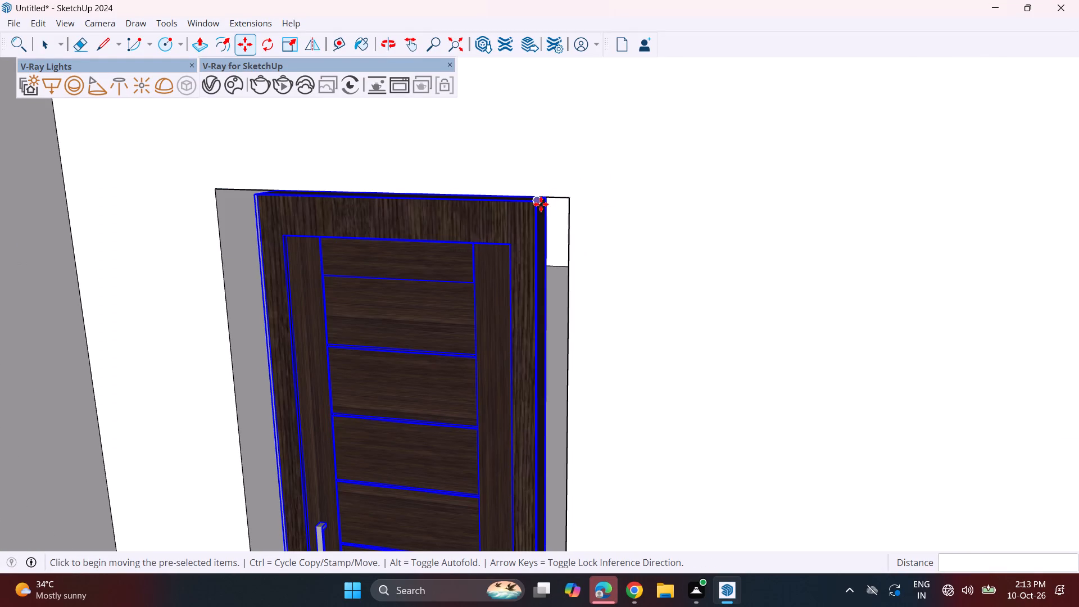
left_click(541, 204)
left_click(564, 198)
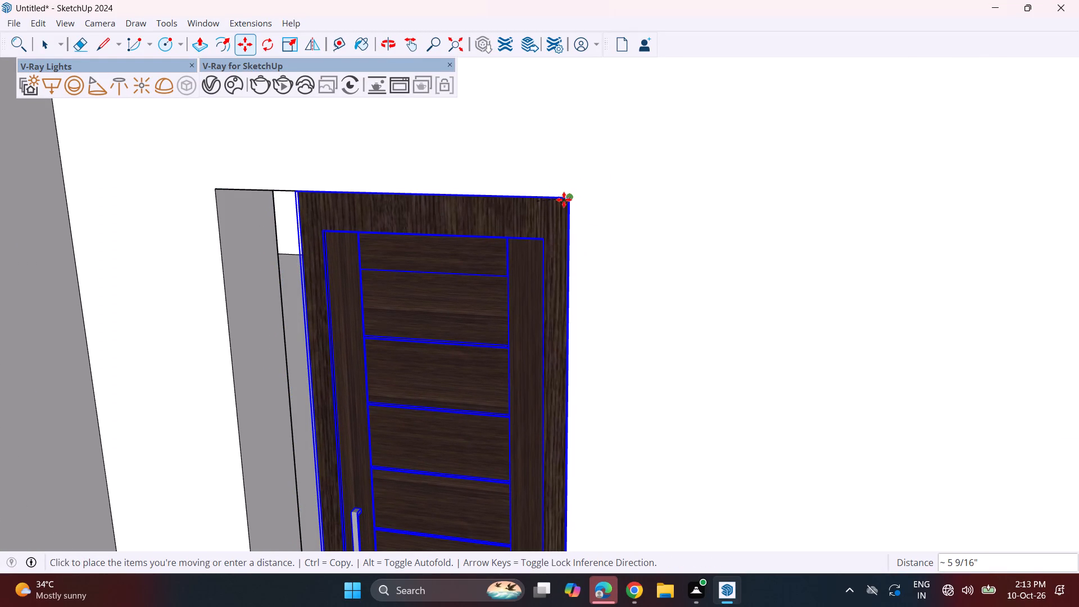
Scale the door's height from its bottom edge to about 0.93 along the blue axis so it meets the floor.
middle_click_drag(373, 280, 393, 253)
middle_click_drag(430, 328, 412, 141)
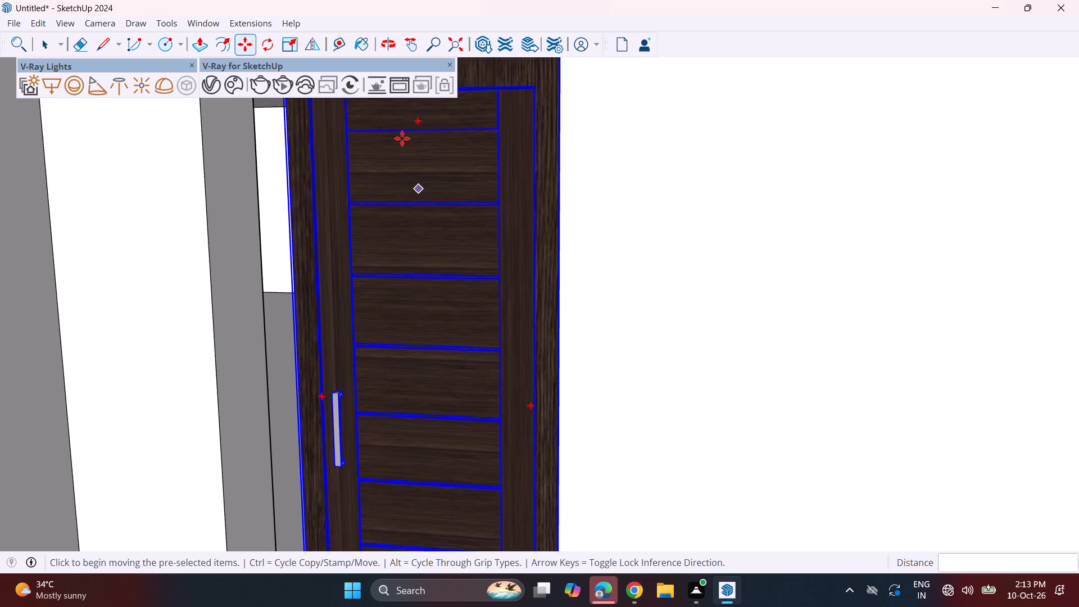
scroll(396, 146, "down", 3)
scroll(415, 214, "down", 4)
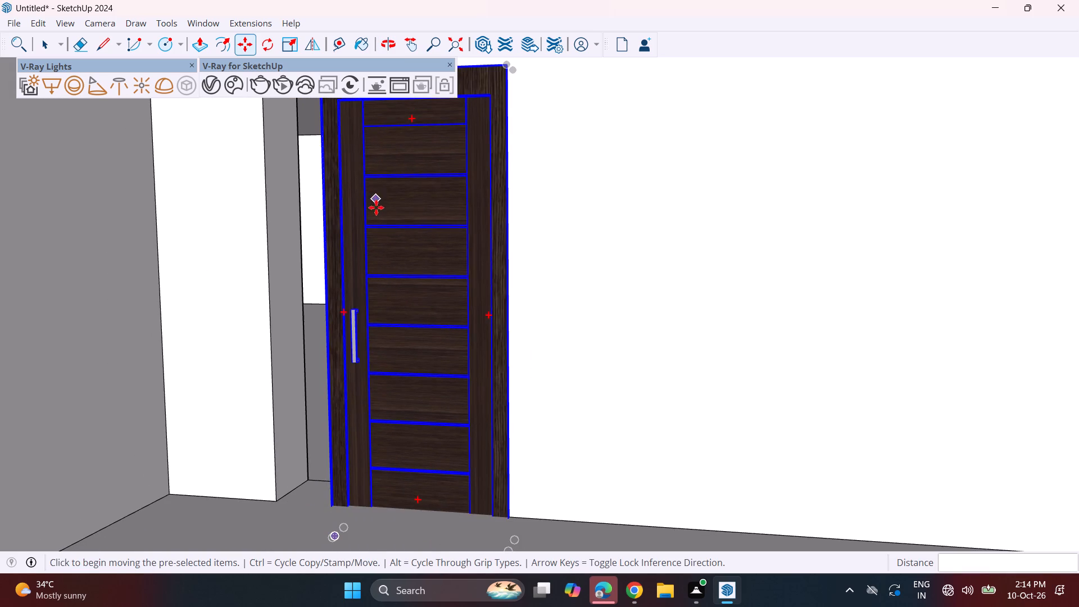
left_click(290, 39)
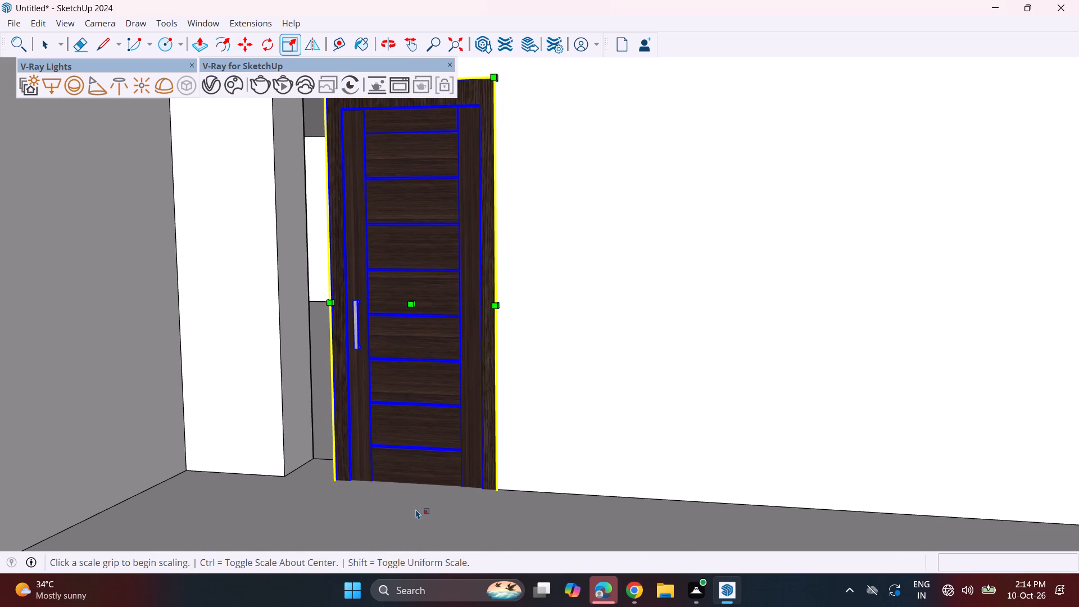
left_click(422, 511)
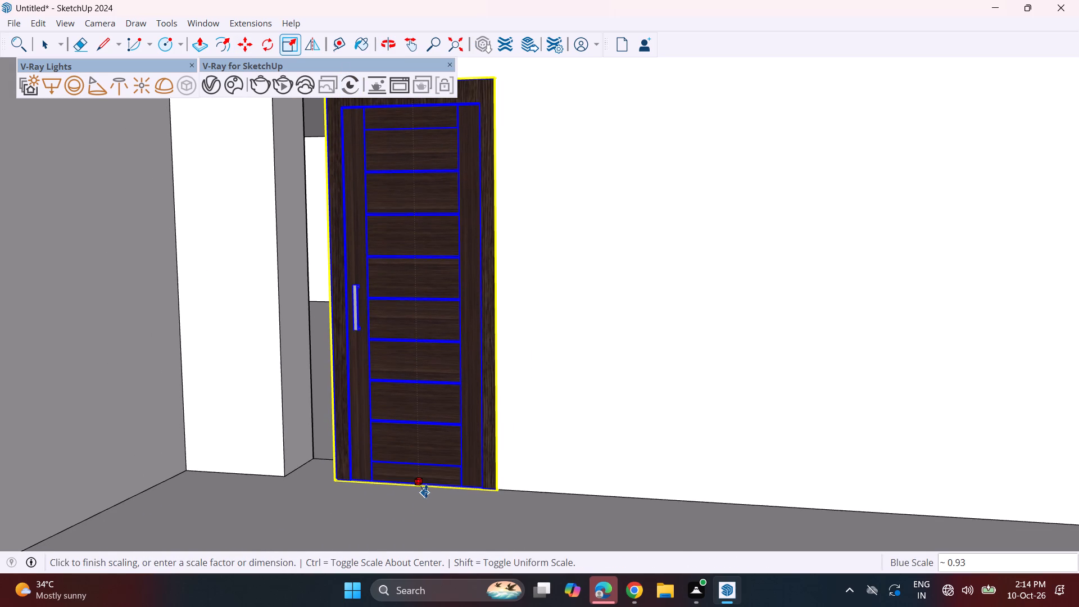
left_click(426, 491)
Scale the door's width to about 1.34 along the green axis so it reaches the doorway's opposite jamb.
middle_click_drag(349, 338, 455, 321)
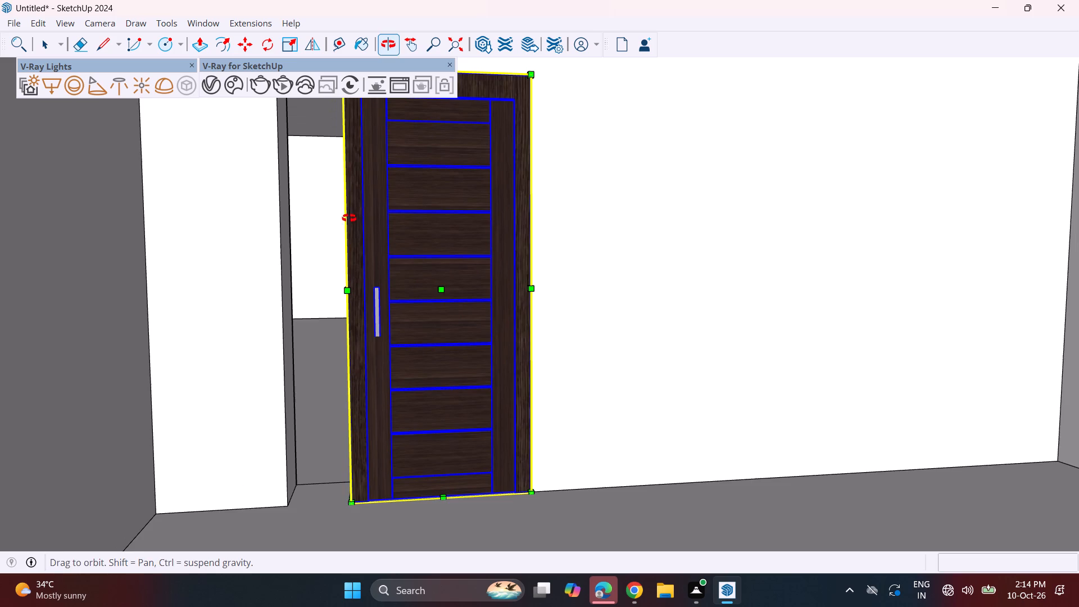
middle_click_drag(331, 219, 375, 226)
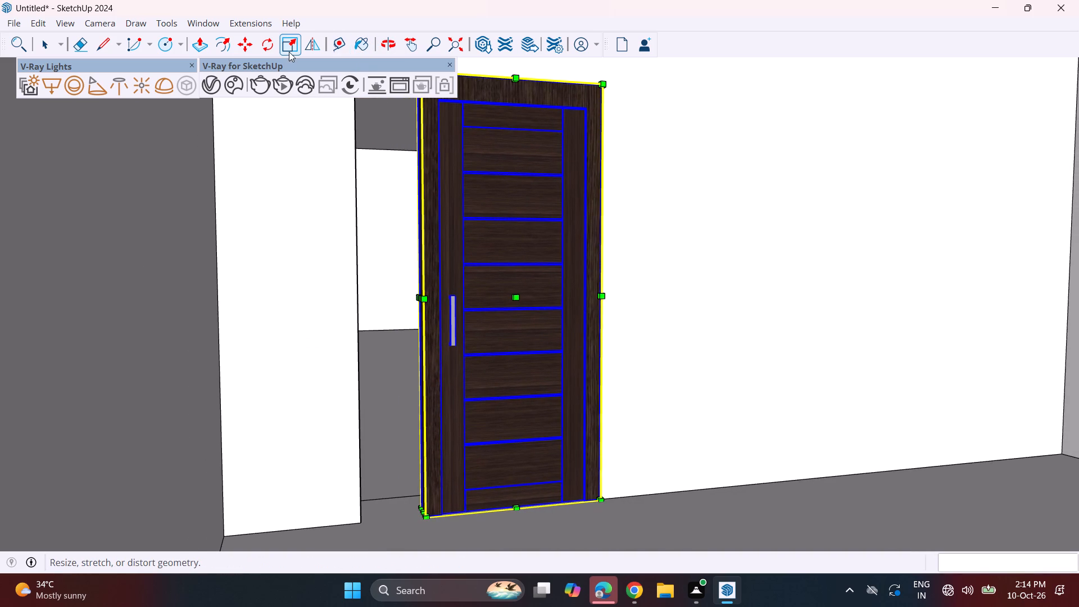
left_click(417, 300)
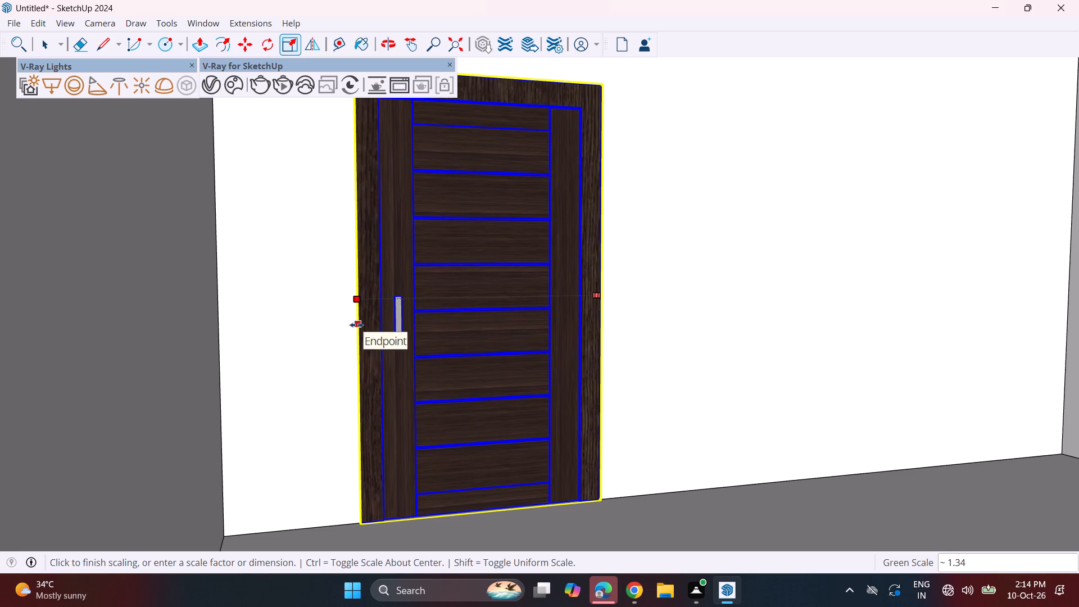
left_click(356, 325)
Check the fitted door from the room and the curtained opening, ending with the entire building model in view.
middle_click_drag(573, 339, 529, 321)
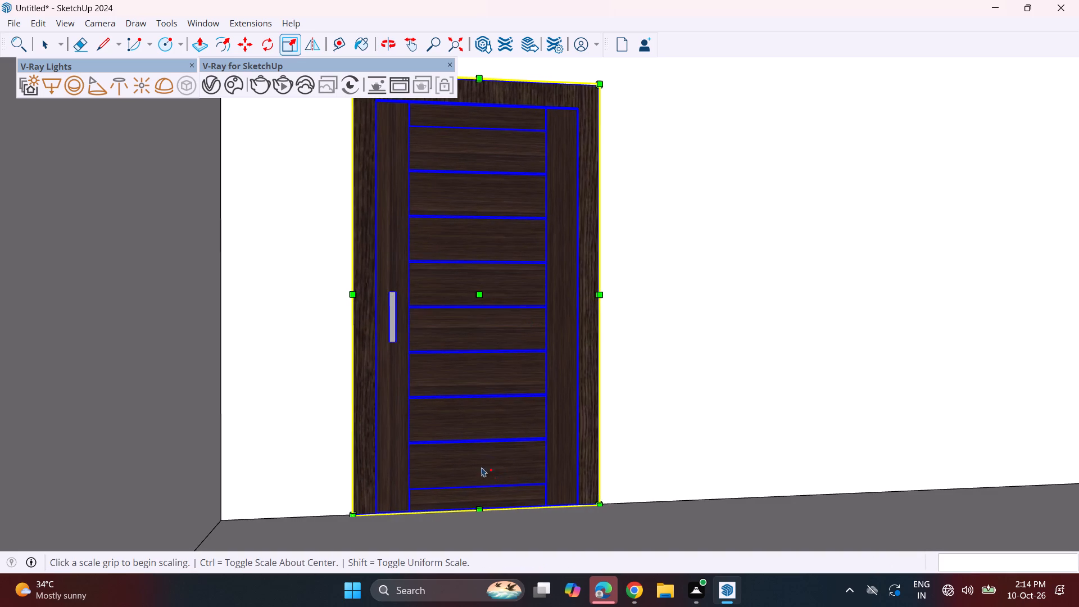
scroll(480, 457, "down", 4)
middle_click_drag(519, 458, 397, 429)
scroll(427, 397, "down", 9)
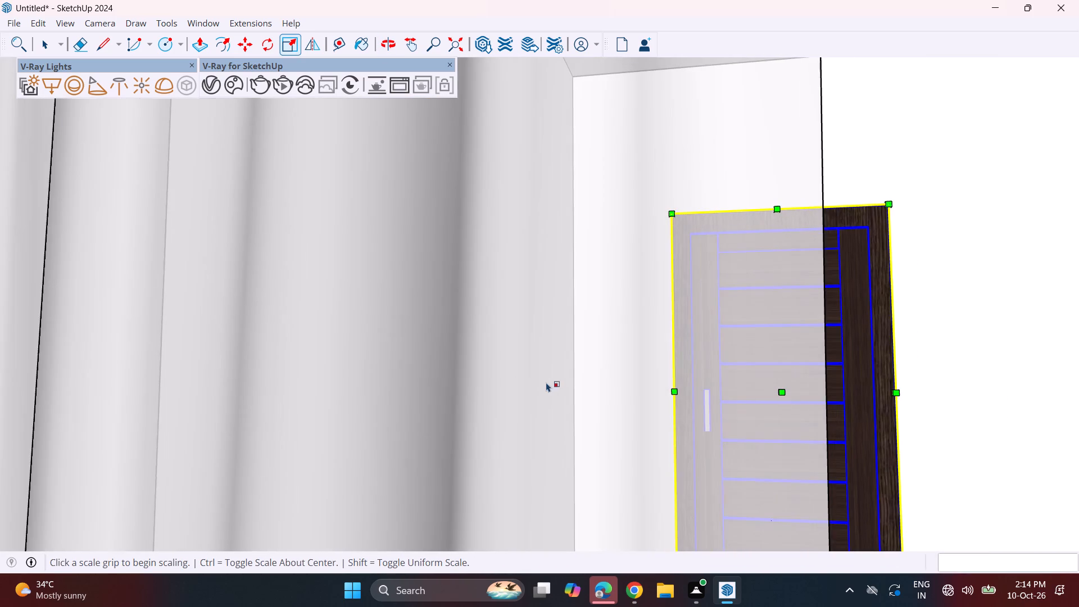
scroll(546, 382, "down", 20)
scroll(546, 382, "down", 13)
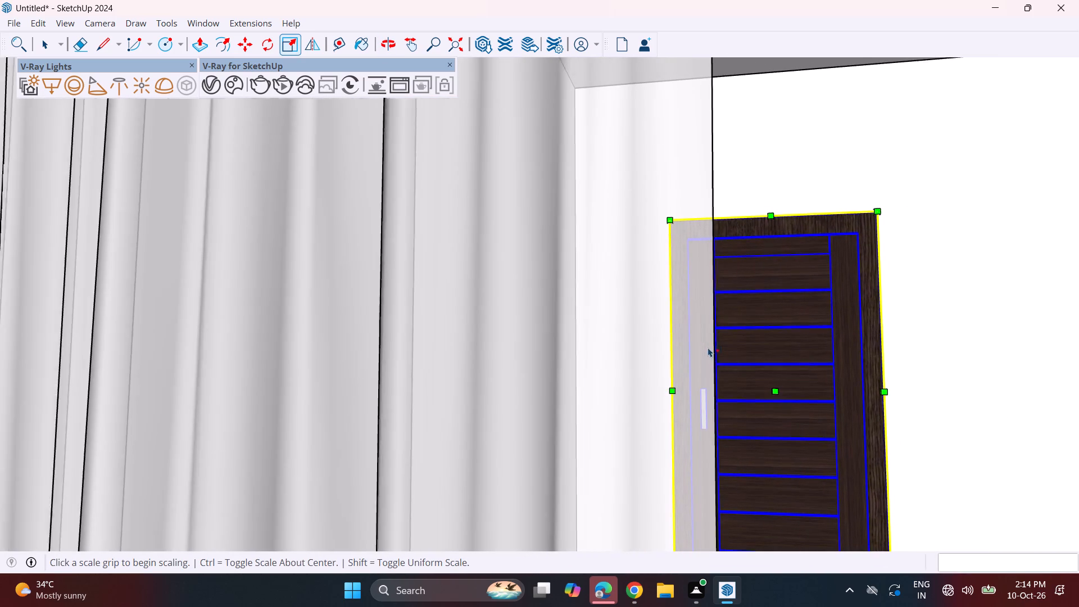
scroll(708, 347, "down", 6)
double_click(460, 40)
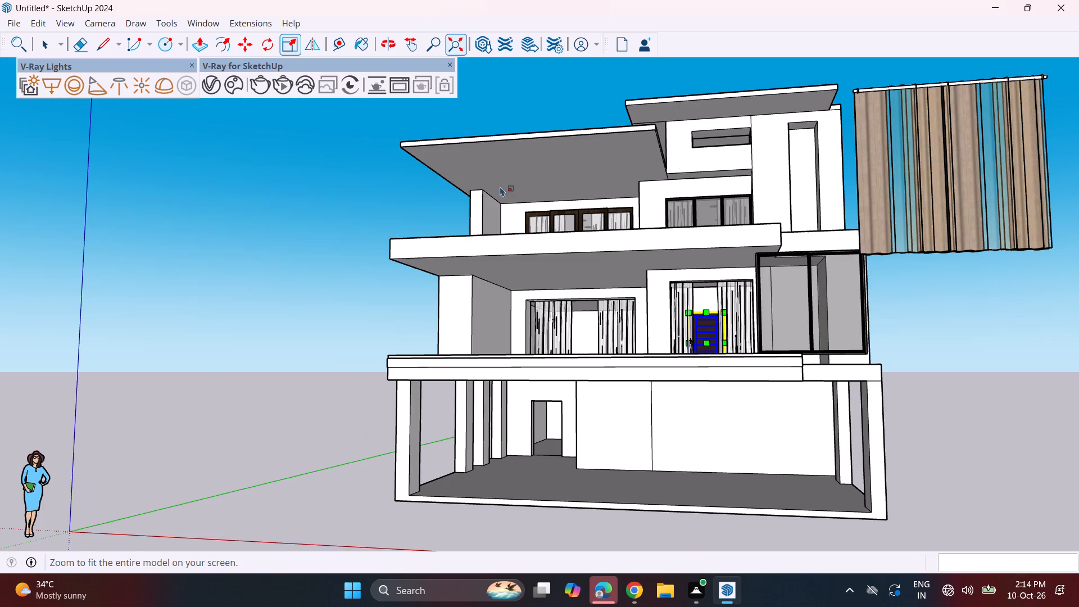
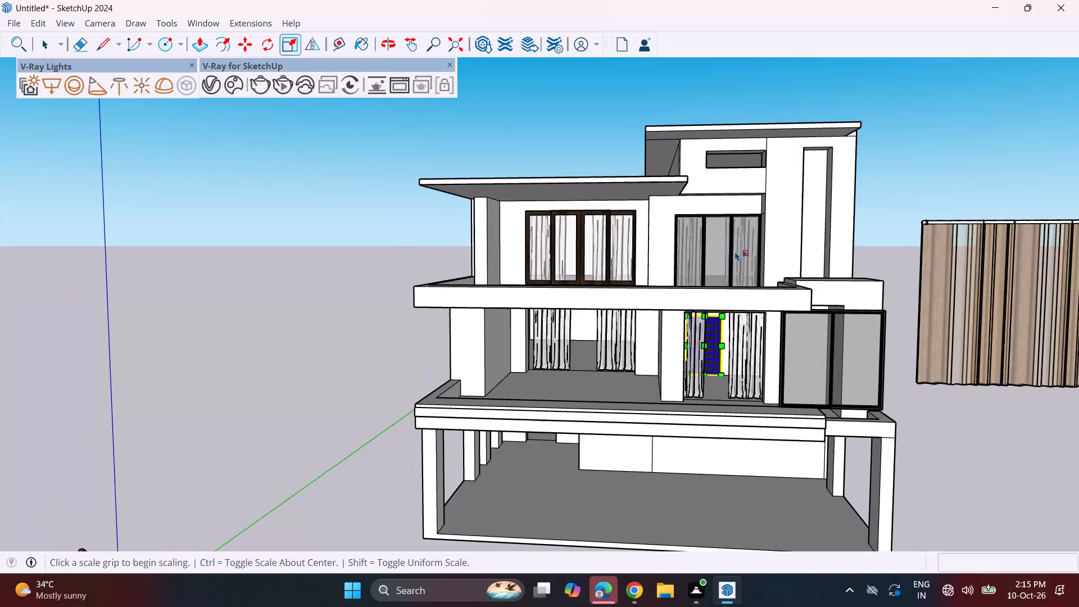
Copy the upper-floor black three-panel sliding door straight down about 11' 7 9/16" into the ground-floor opening below it.
scroll(735, 250, "up", 4)
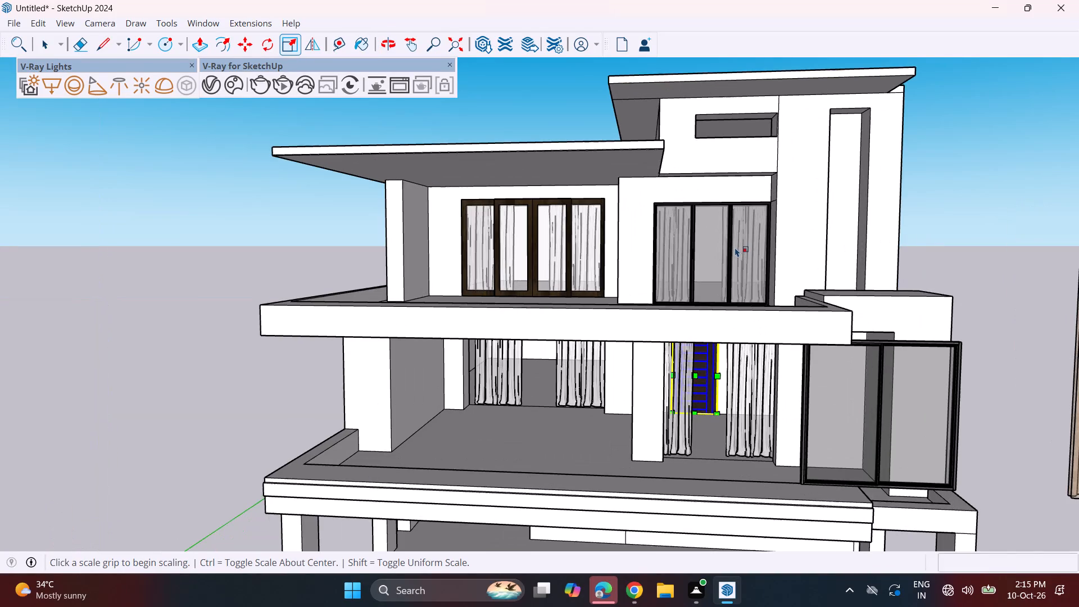
scroll(735, 247, "up", 3)
double_click(735, 245)
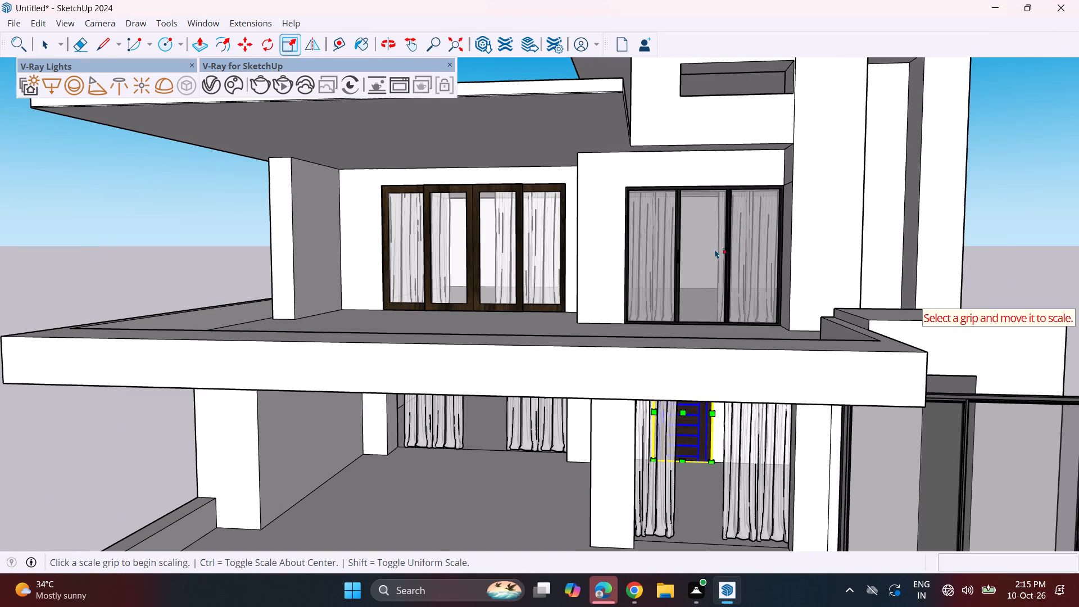
left_click(673, 286)
left_click(678, 297)
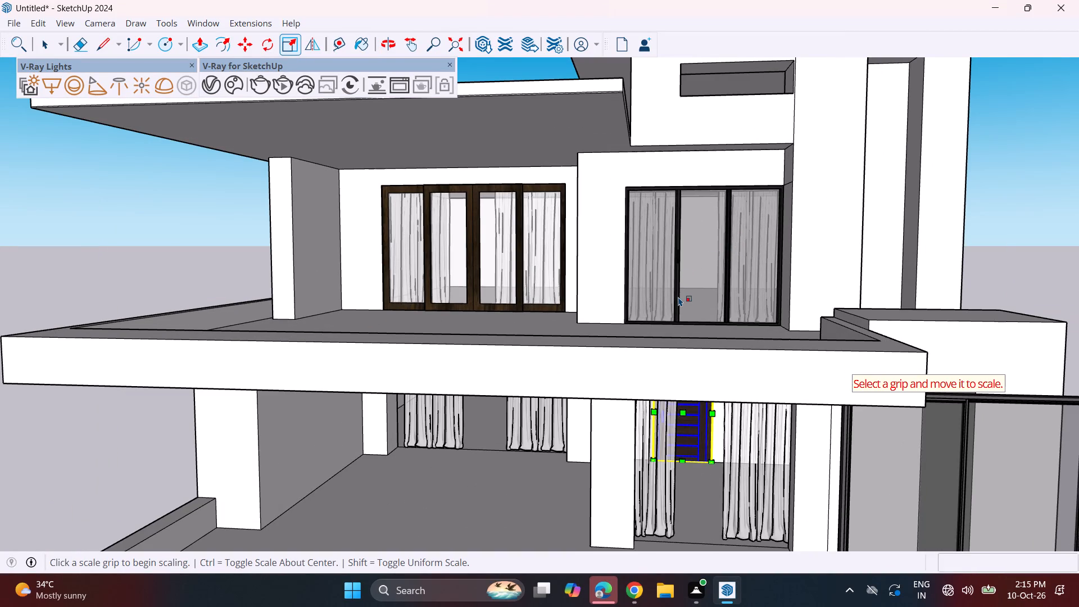
key("space")
left_click(680, 296)
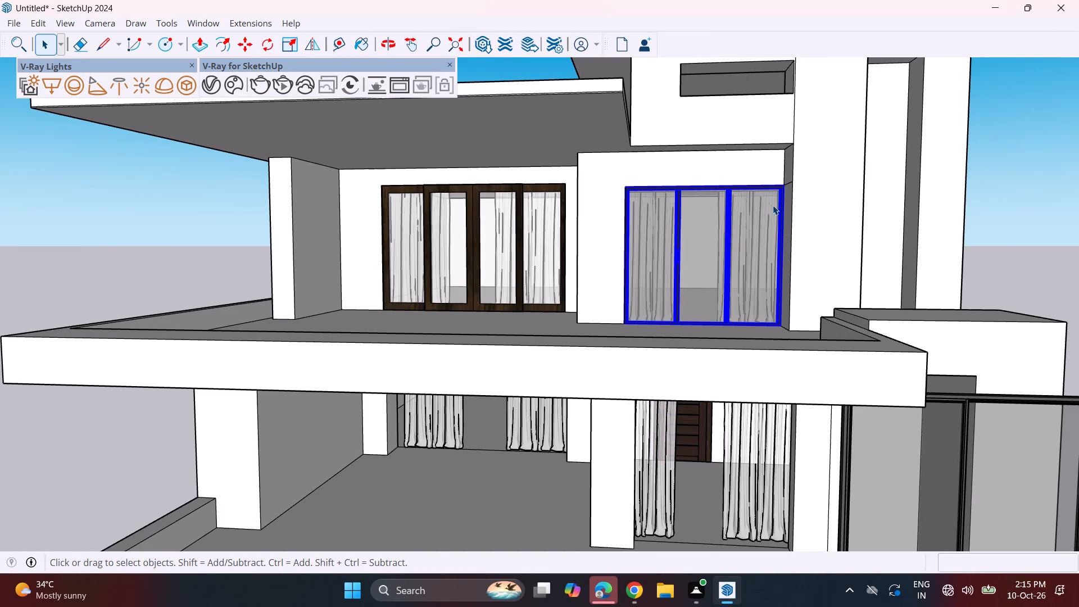
key("m")
left_click(782, 188)
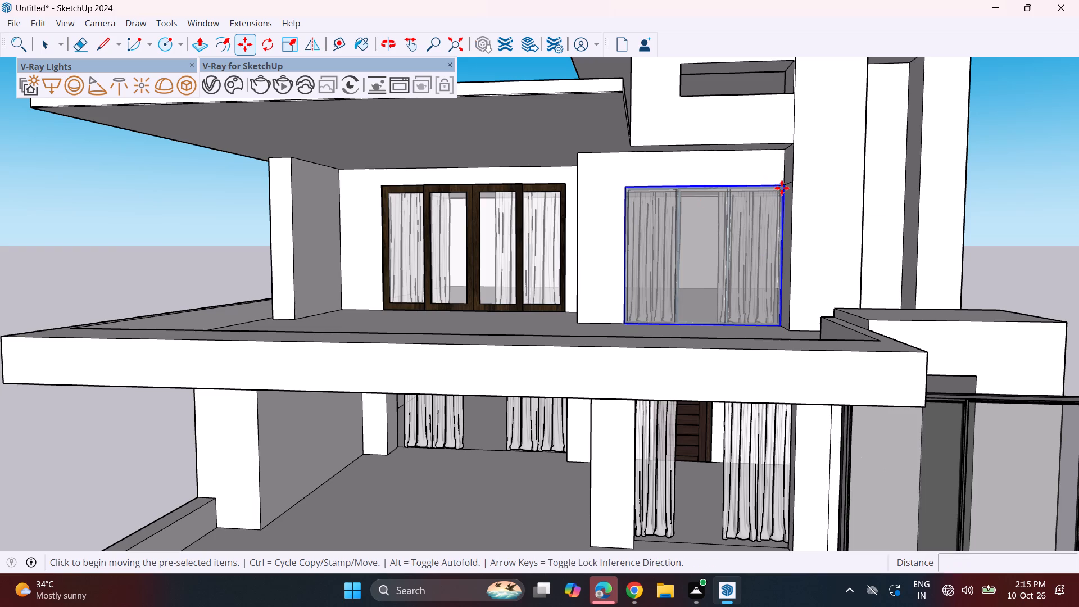
middle_click_drag(783, 439, 777, 406)
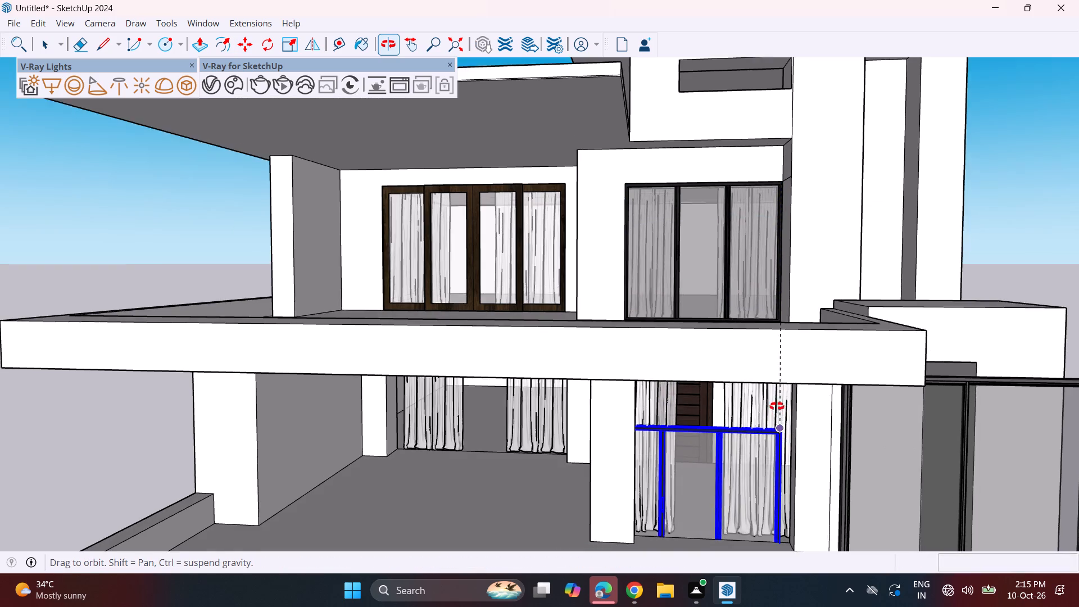
middle_click_drag(777, 406, 774, 391)
scroll(790, 355, "up", 5)
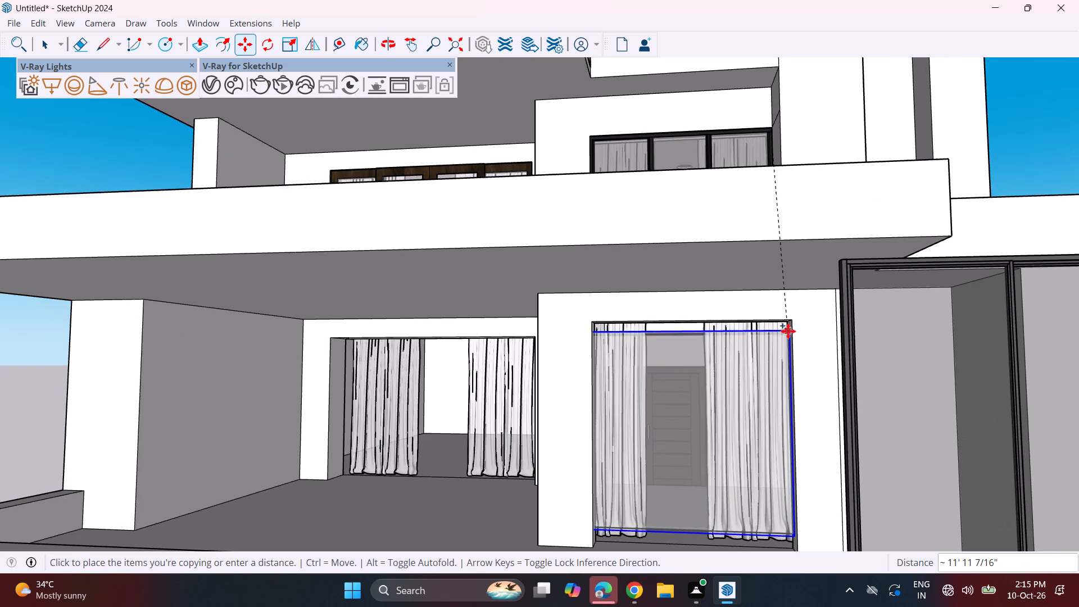
scroll(788, 331, "up", 1)
left_click(788, 320)
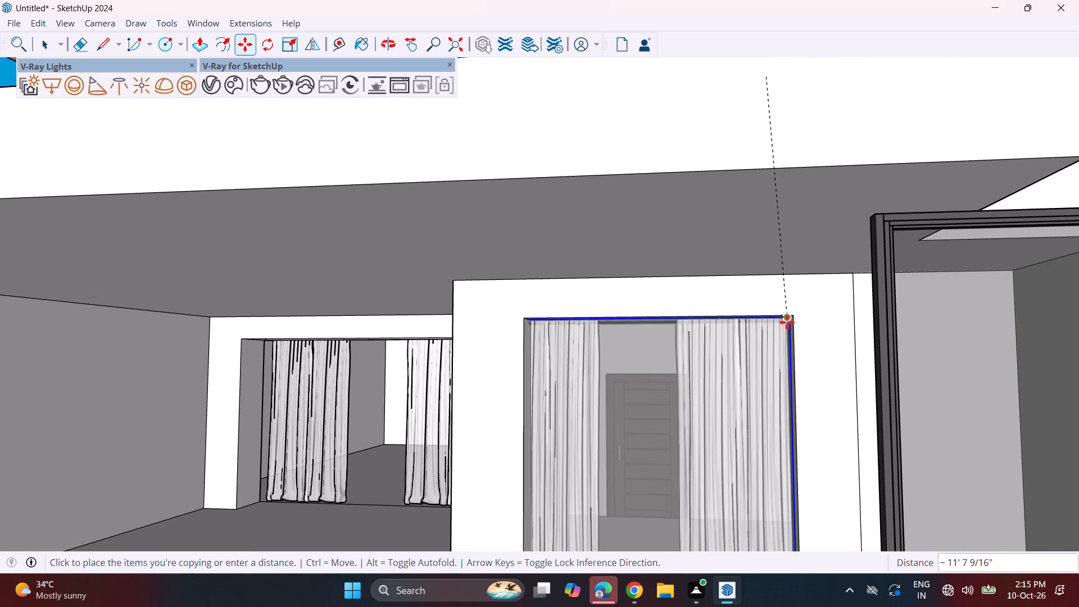
Move the copied sliding door about 9 1/8" so its upper corner meets the ground-floor opening's outer front corner.
middle_click_drag(663, 363, 700, 359)
scroll(812, 312, "up", 9)
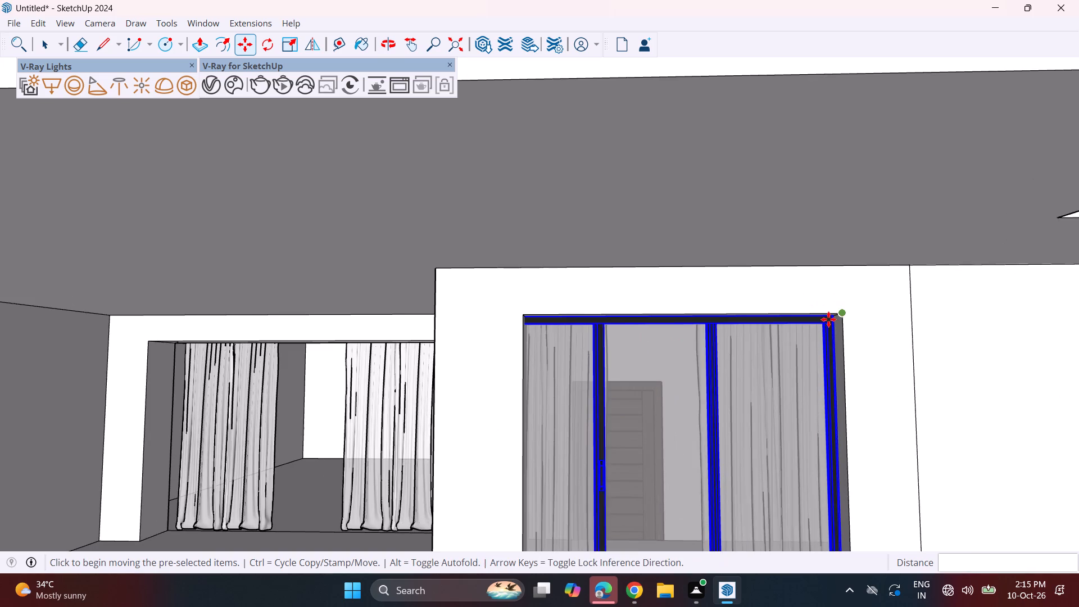
scroll(840, 314, "up", 8)
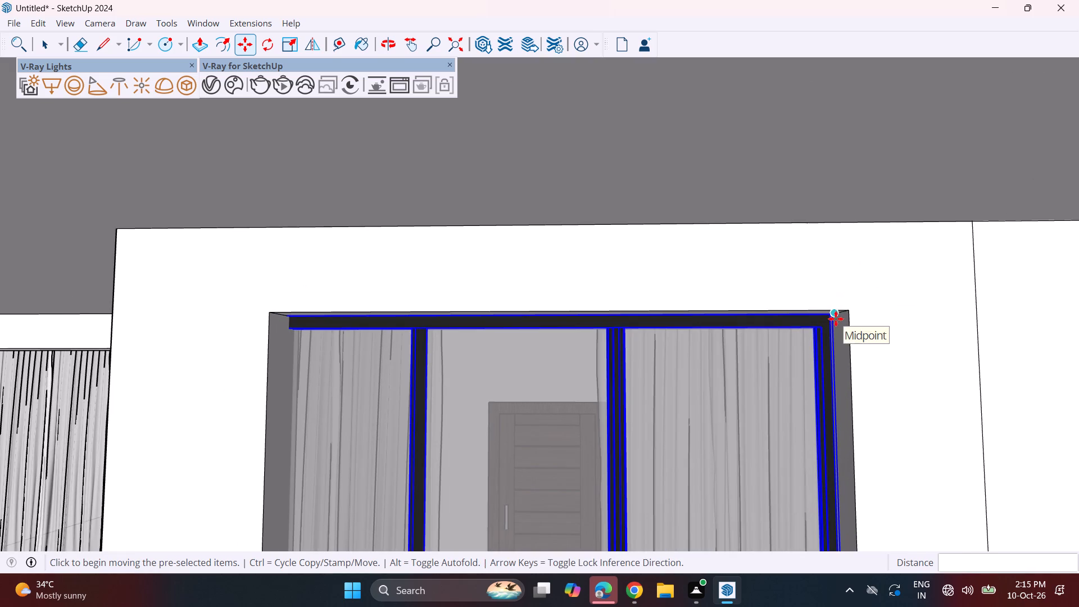
left_click(830, 317)
left_click(846, 312)
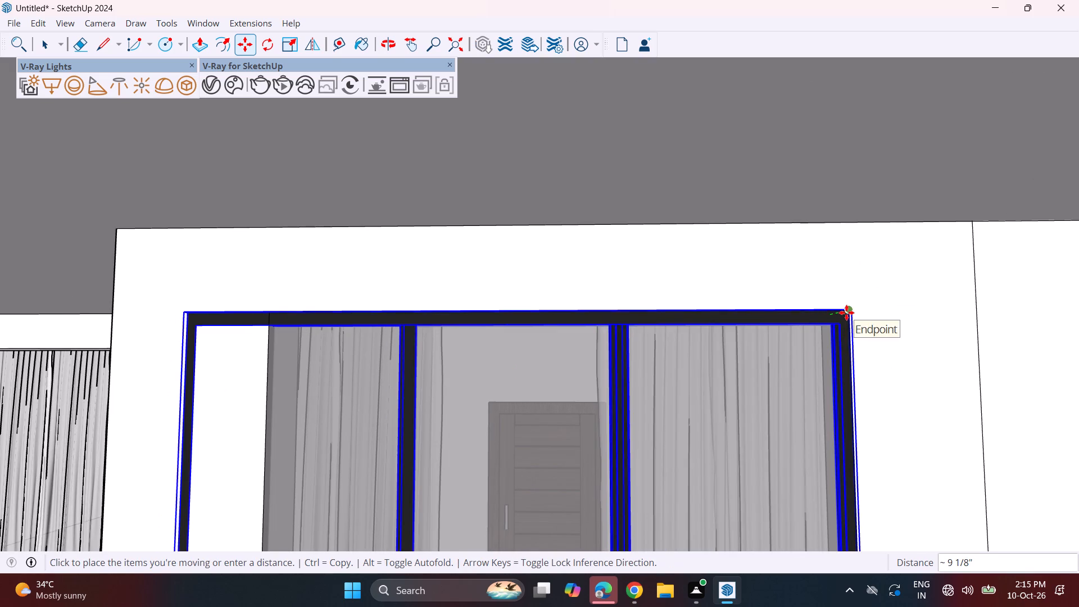
Scale the copied sliding door's width along the red axis by about 0.87 to fit the ground-floor opening.
scroll(773, 364, "down", 3)
scroll(702, 378, "down", 6)
middle_click_drag(622, 413, 620, 330, "shift")
scroll(618, 321, "down", 3)
scroll(528, 320, "down", 4)
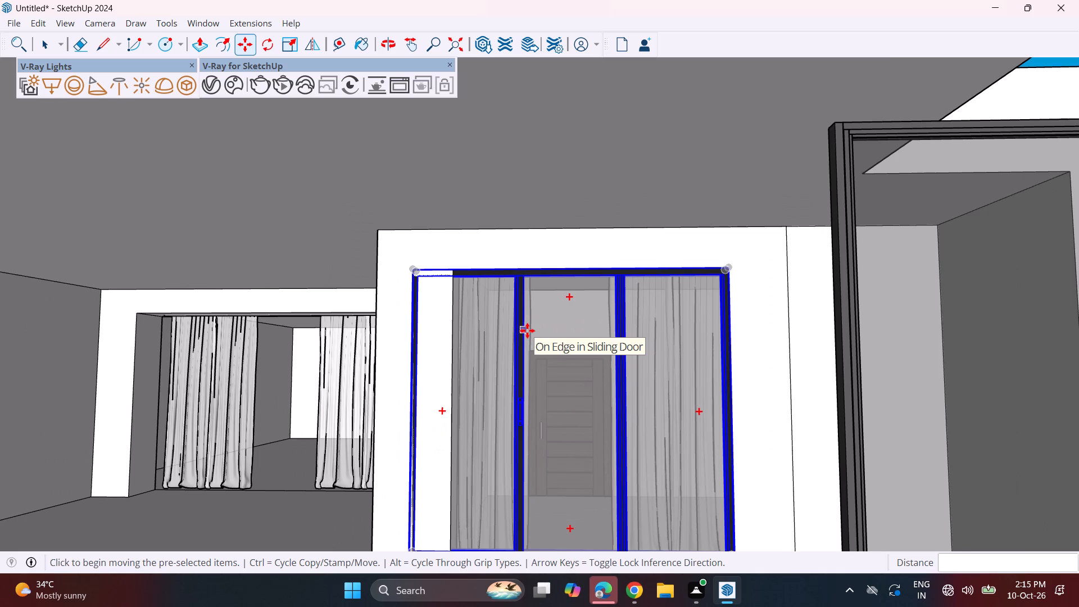
scroll(527, 330, "down", 4)
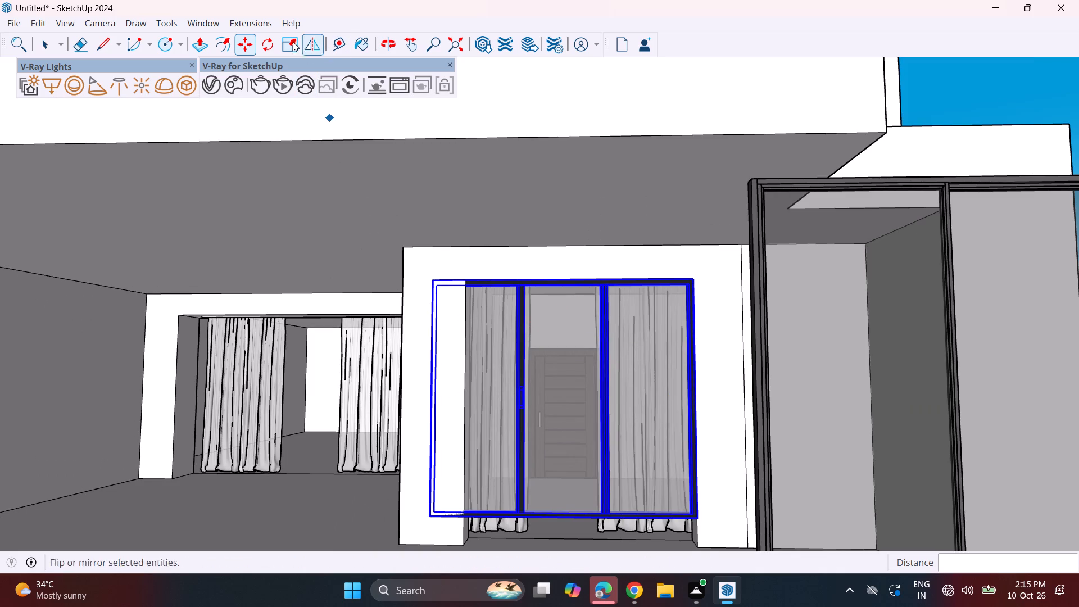
left_click(292, 41)
middle_click_drag(434, 382, 438, 398)
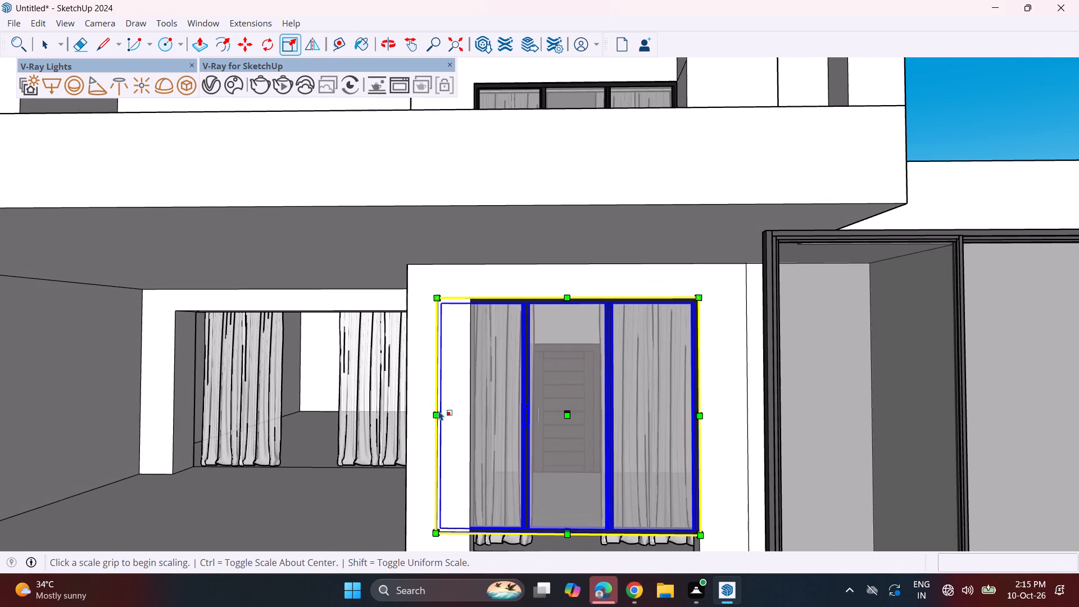
scroll(443, 408, "up", 3)
middle_click_drag(434, 417, 486, 424)
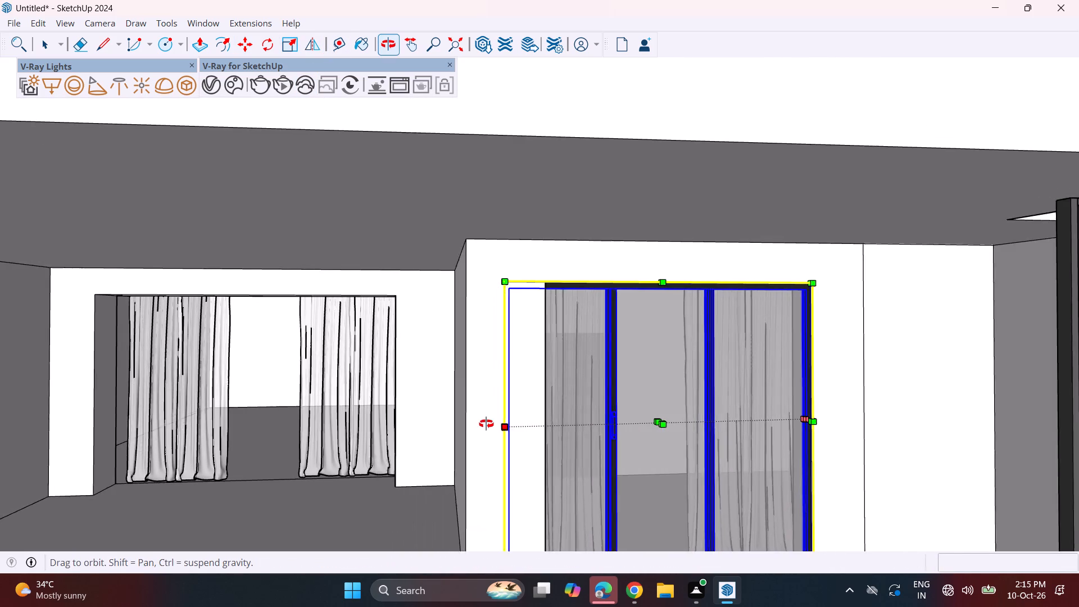
middle_click_drag(486, 424, 506, 424)
scroll(531, 434, "up", 7)
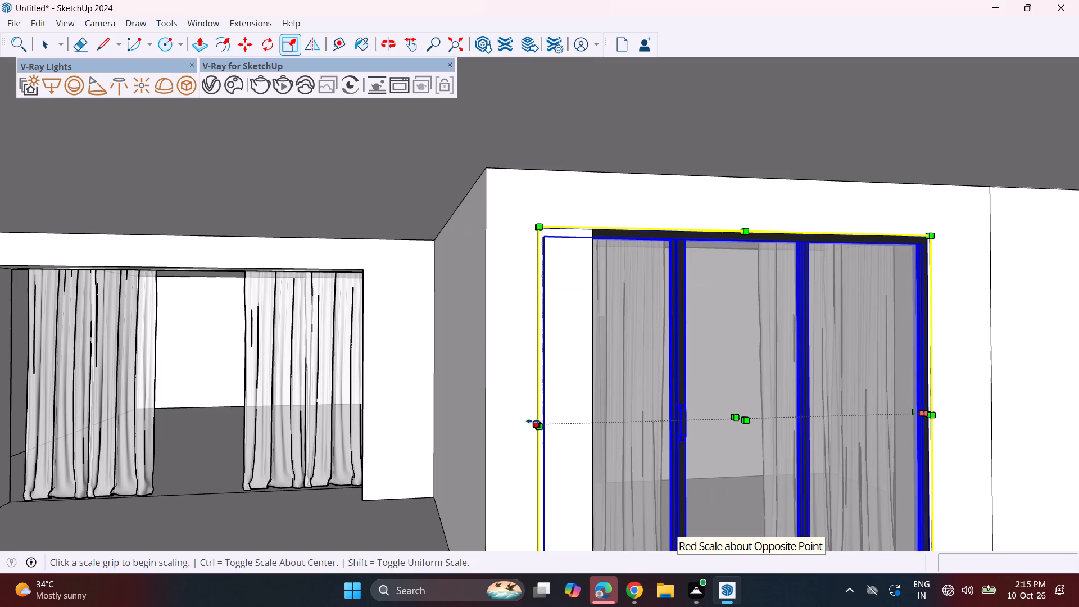
left_click(533, 421)
left_click(595, 426)
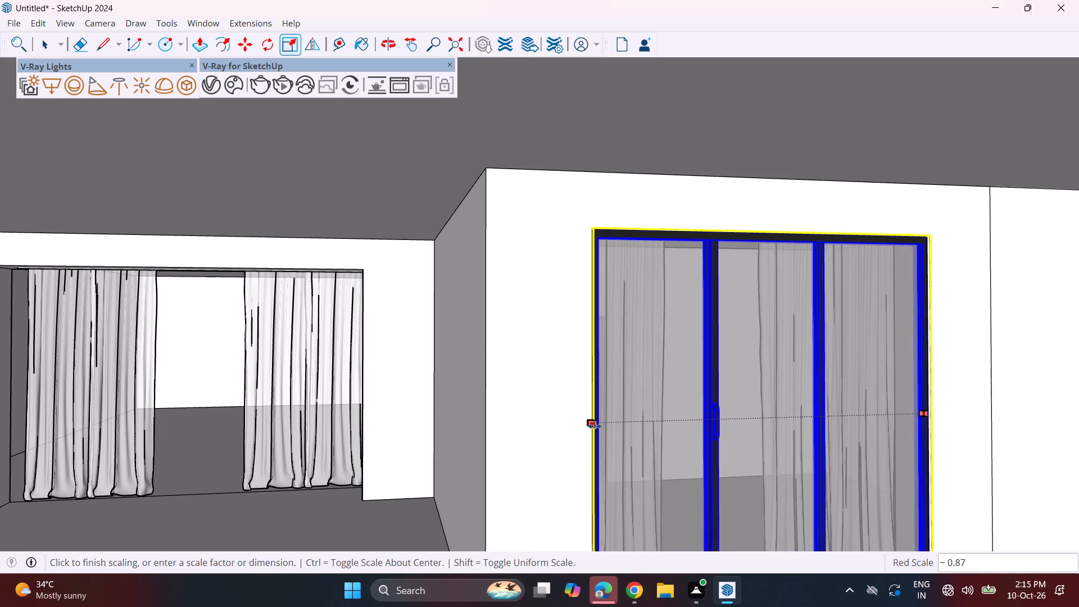
Stretch the copied sliding door's bottom to the opening's floor corner, ending at scale factors of about 0.79 and 1.01.
middle_click_drag(679, 433, 530, 232, "shift")
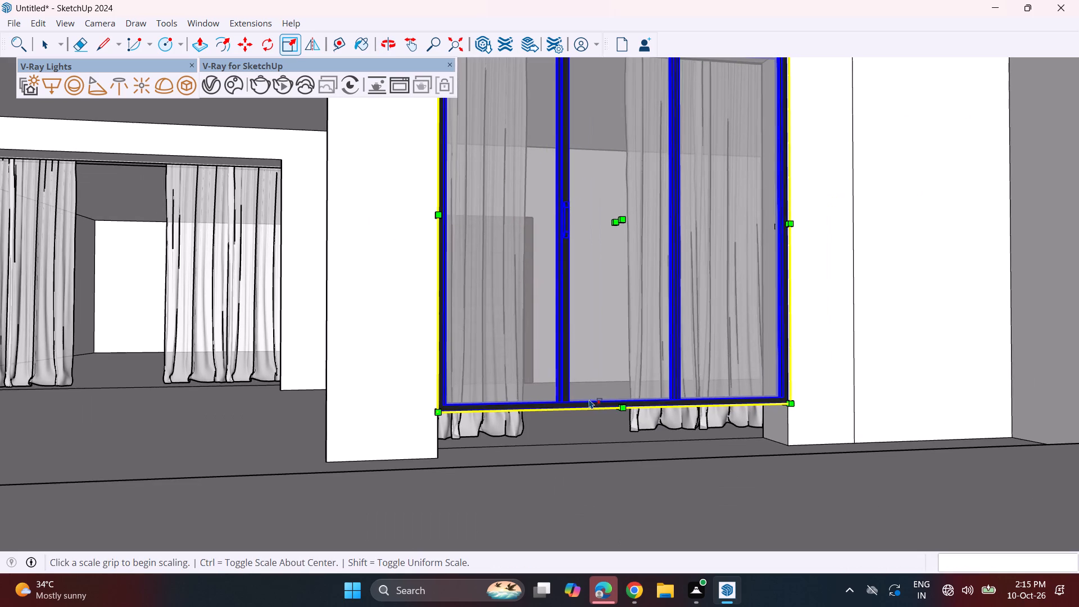
middle_click_drag(590, 402, 596, 366)
middle_click_drag(596, 366, 623, 432)
scroll(614, 409, "up", 1)
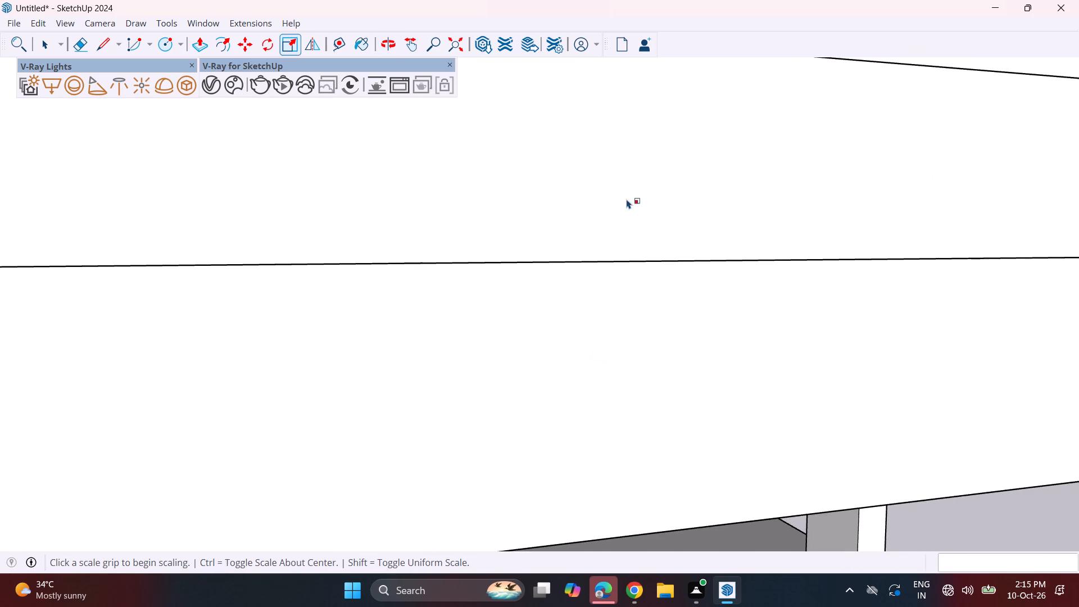
middle_click_drag(628, 203, 693, 517, "shift")
middle_click_drag(615, 210, 639, 315, "shift")
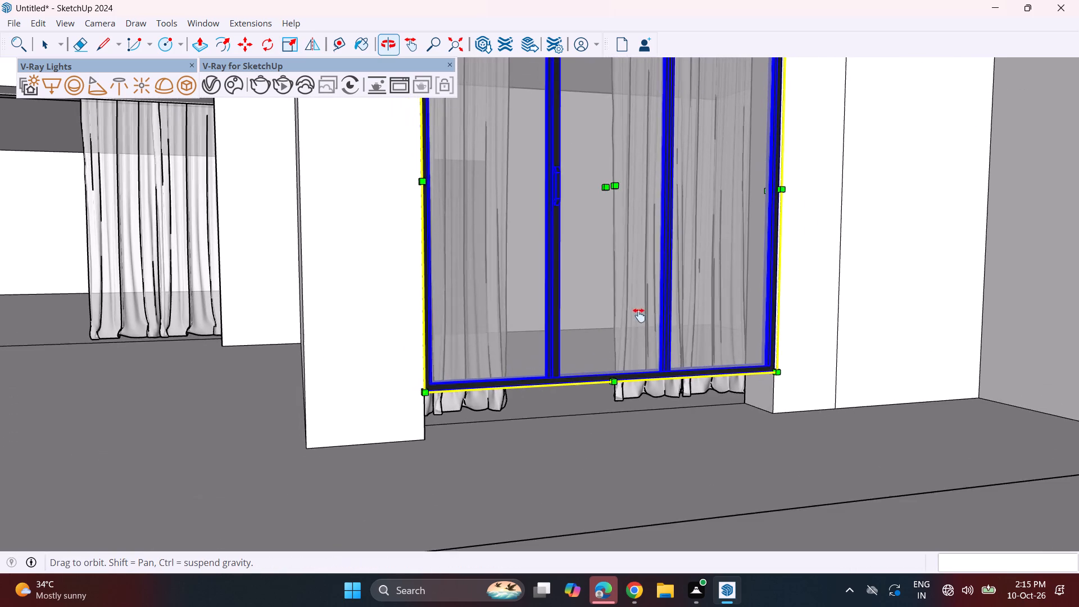
middle_click_drag(639, 315, 638, 312, "shift")
scroll(642, 363, "up", 3)
middle_click(620, 395)
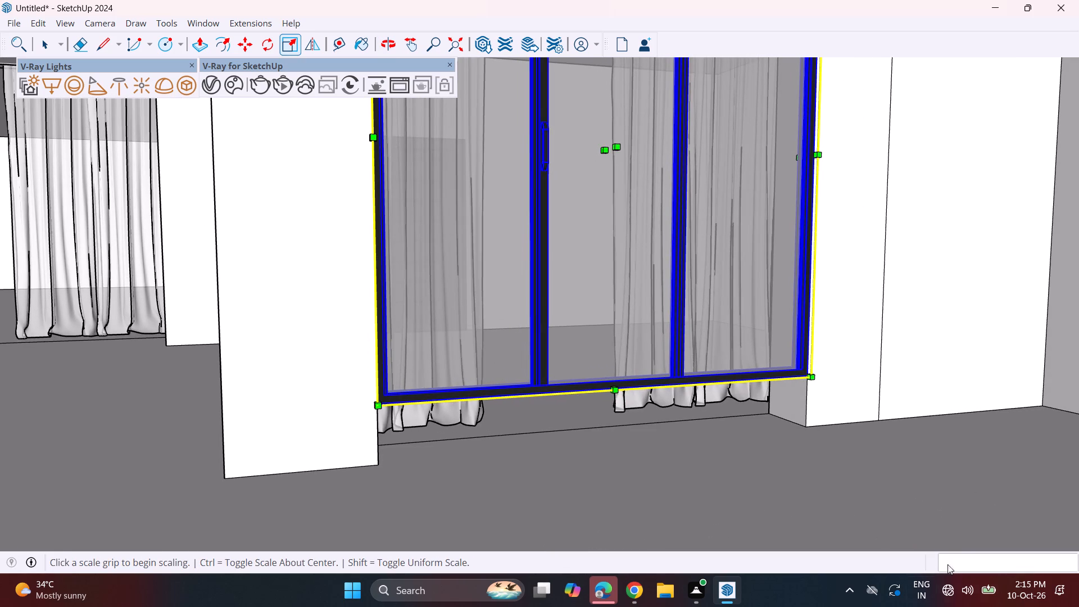
left_click(922, 599)
left_click(972, 597)
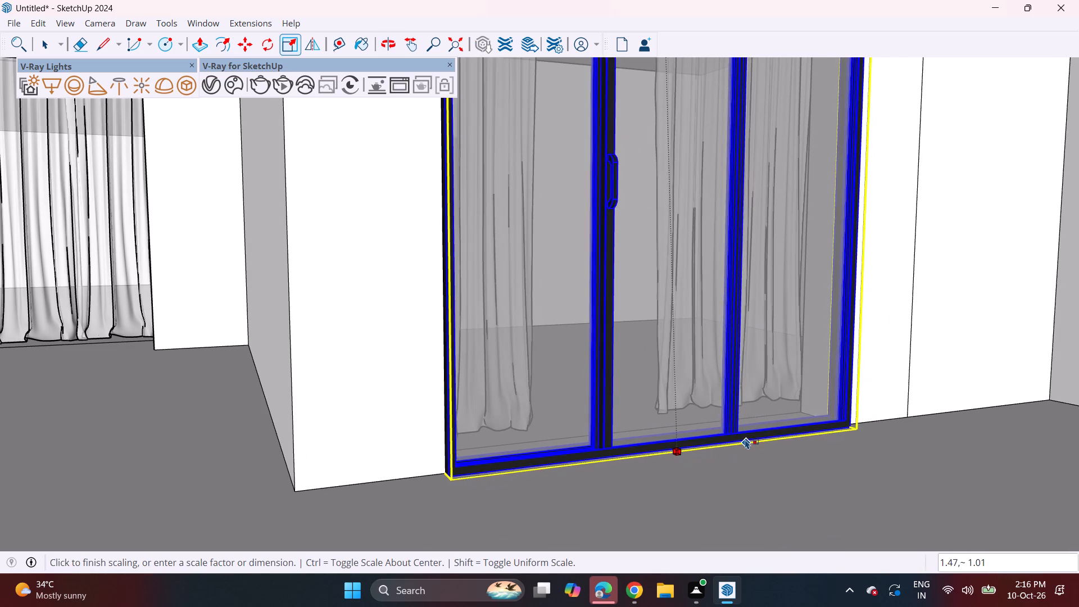
left_click(442, 468)
Copy the upper-floor wooden four-panel door down about 10' 2 7/16" into the ground-floor opening below it.
middle_click_drag(724, 453, 651, 442)
scroll(651, 442, "down", 3)
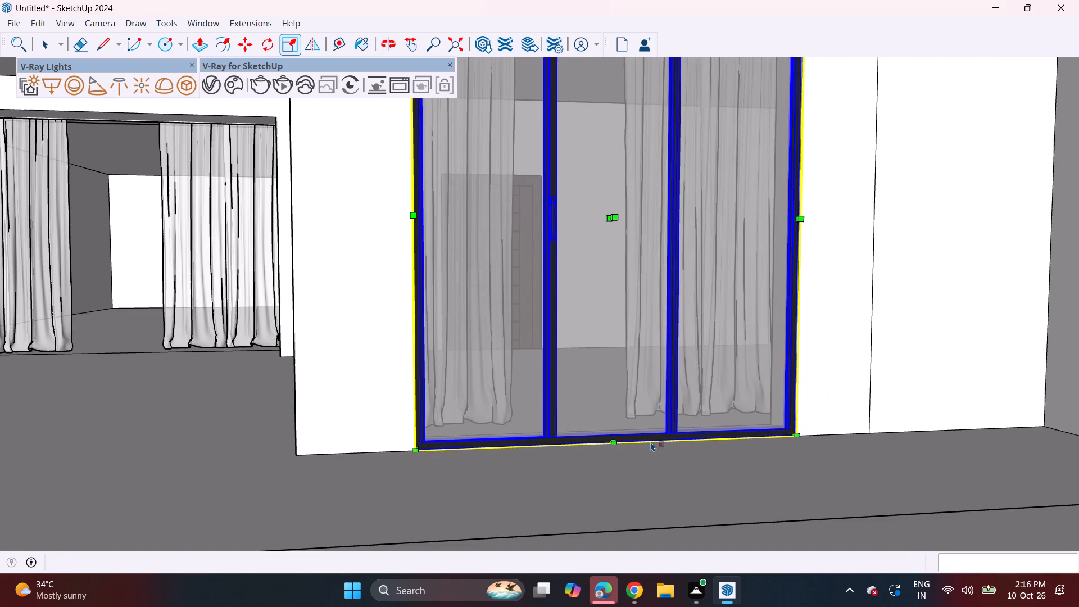
scroll(651, 442, "down", 17)
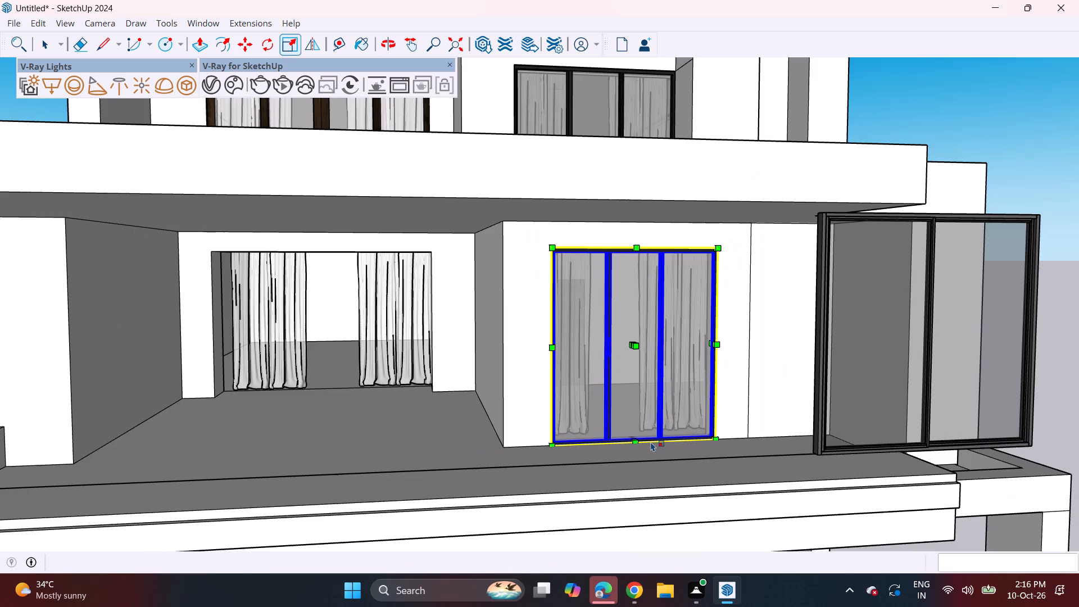
middle_click_drag(678, 443, 641, 438)
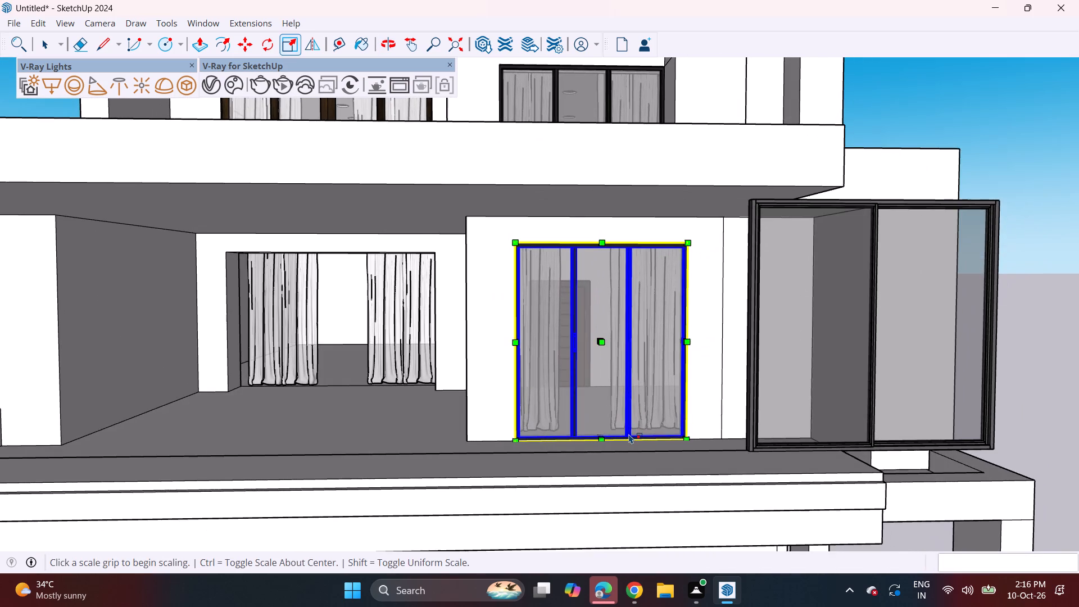
scroll(629, 434, "down", 2)
middle_click_drag(400, 384, 529, 396, "shift")
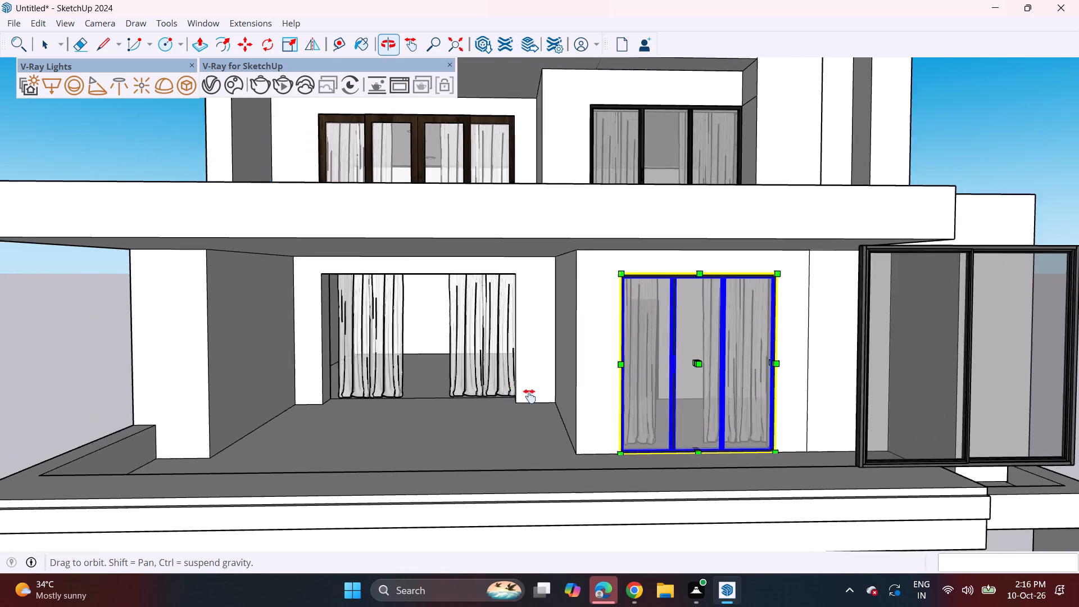
middle_click_drag(529, 396, 535, 400, "shift")
left_click(485, 149)
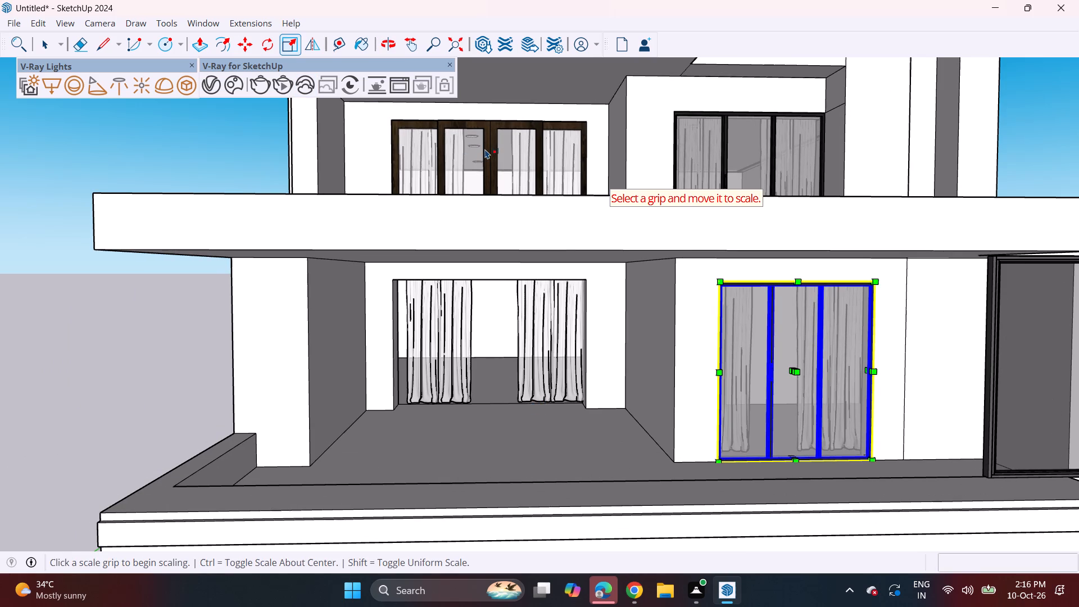
key("space")
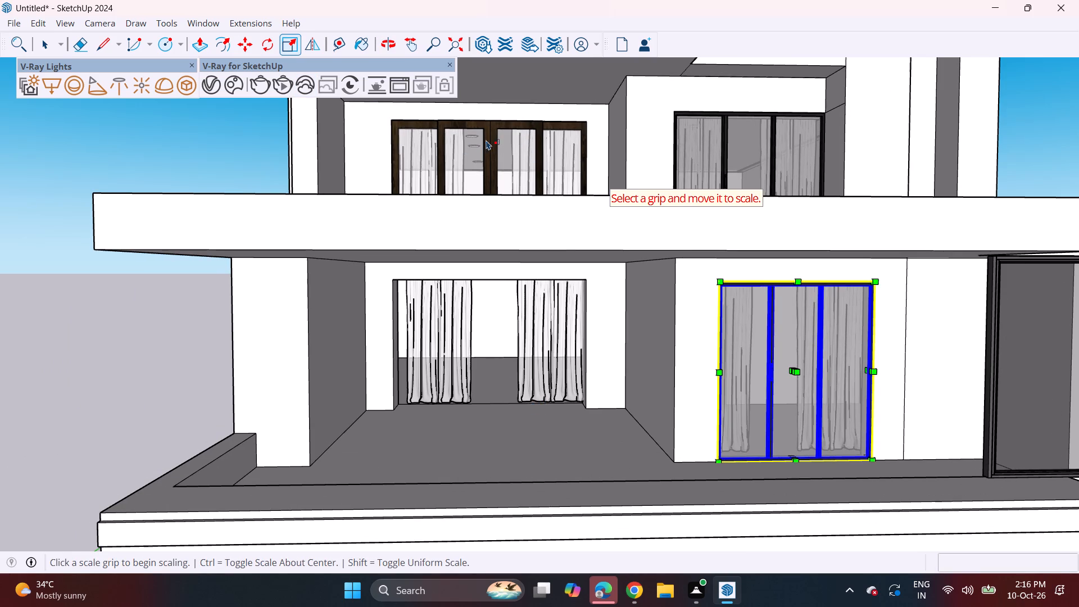
left_click(482, 129)
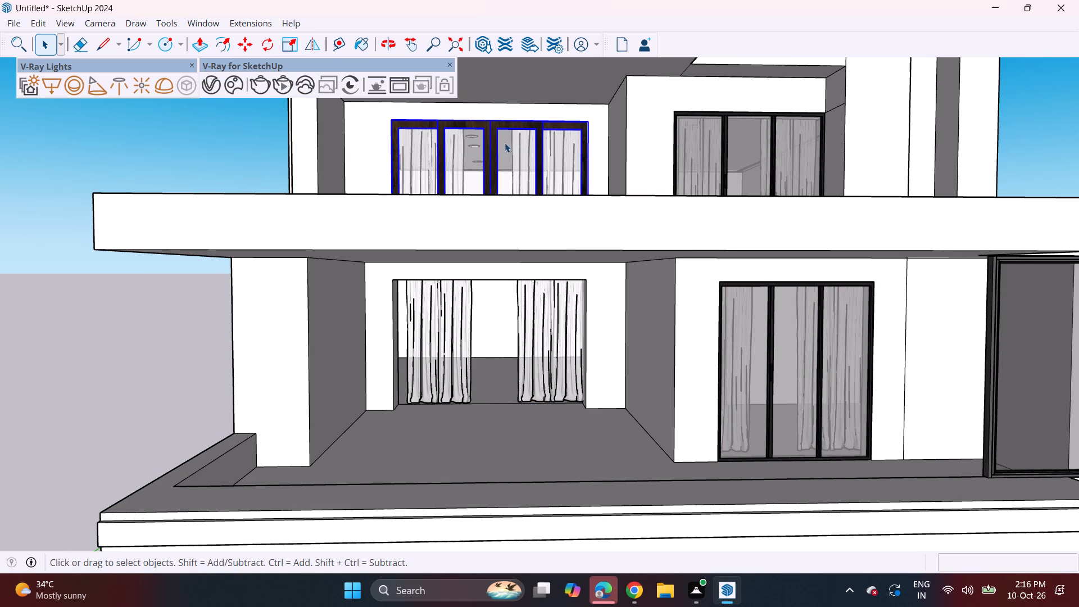
middle_click_drag(504, 156, 500, 207)
scroll(567, 156, "up", 1)
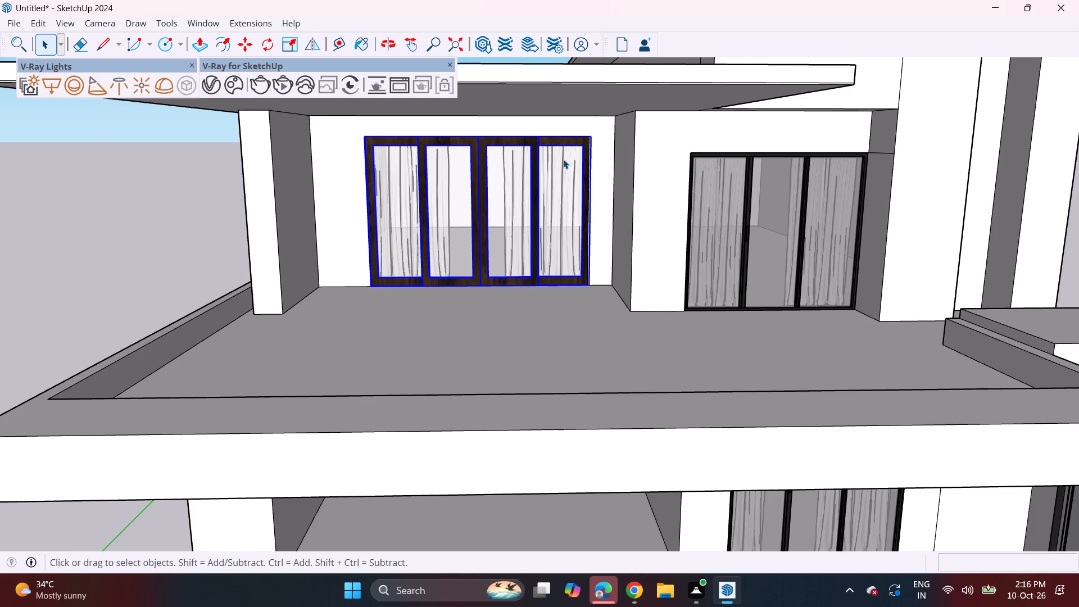
key("m")
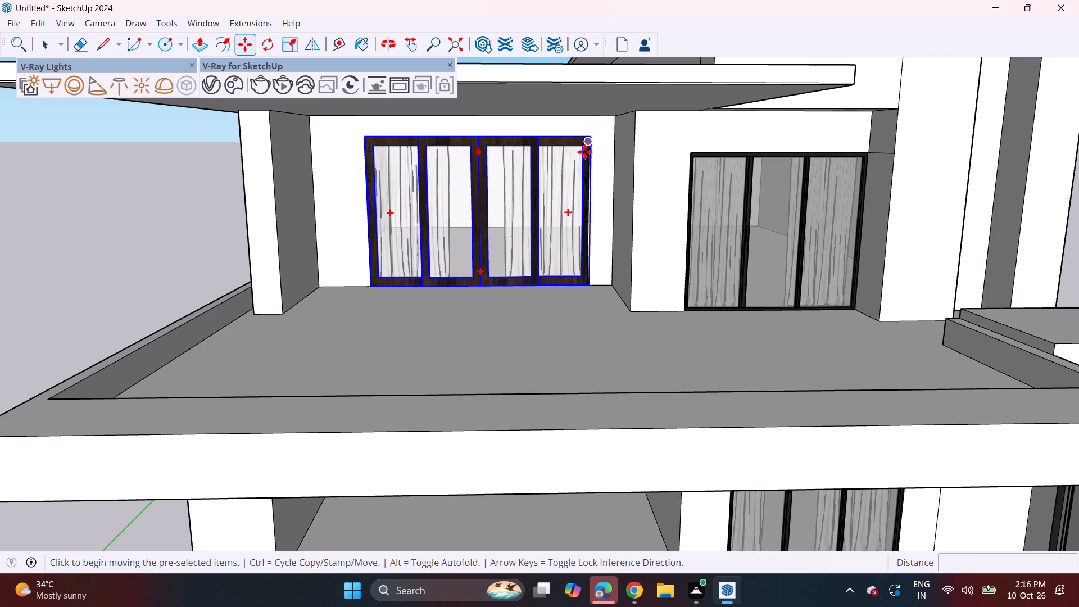
left_click(592, 138)
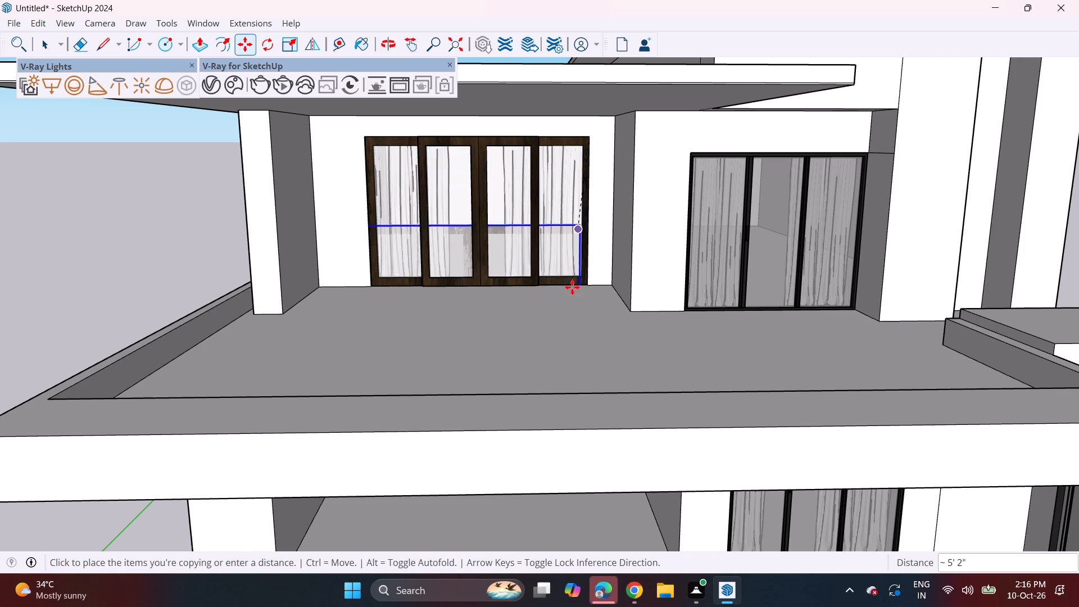
middle_click_drag(565, 327, 564, 225)
scroll(579, 292, "up", 2)
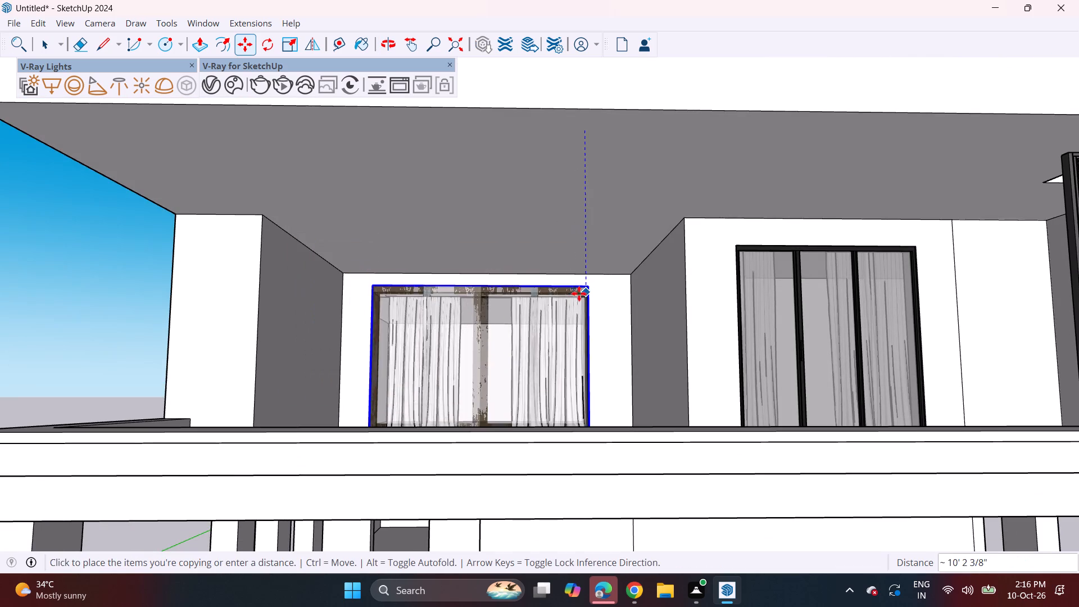
scroll(579, 293, "up", 2)
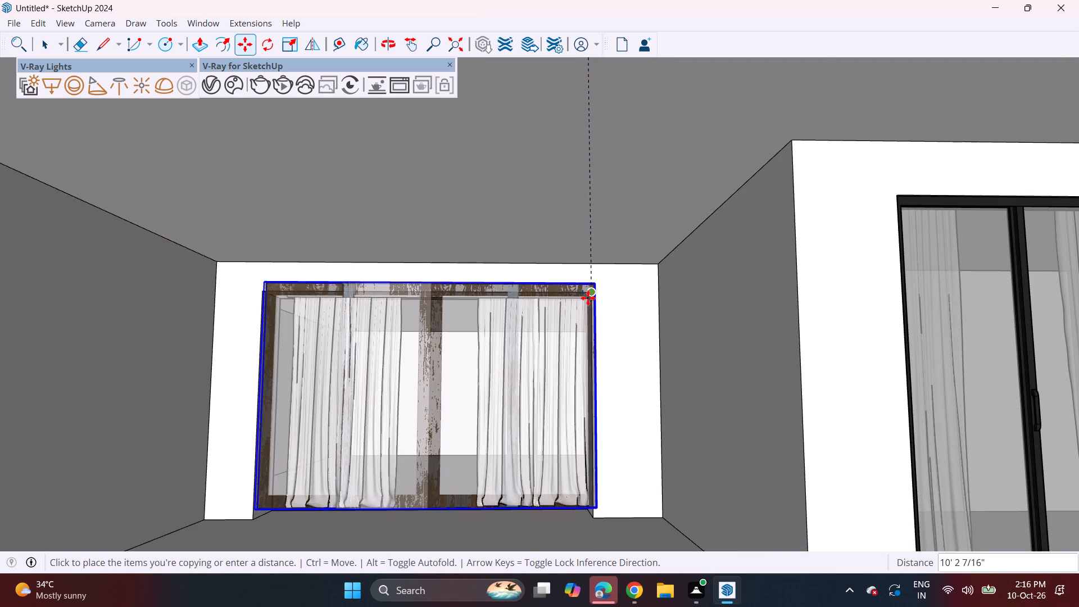
left_click(588, 298)
Move the copied wooden four-panel door about 5 1/4" so its upper corner meets the ground-floor opening's upper corner.
middle_click_drag(396, 337, 430, 344)
scroll(287, 278, "up", 2)
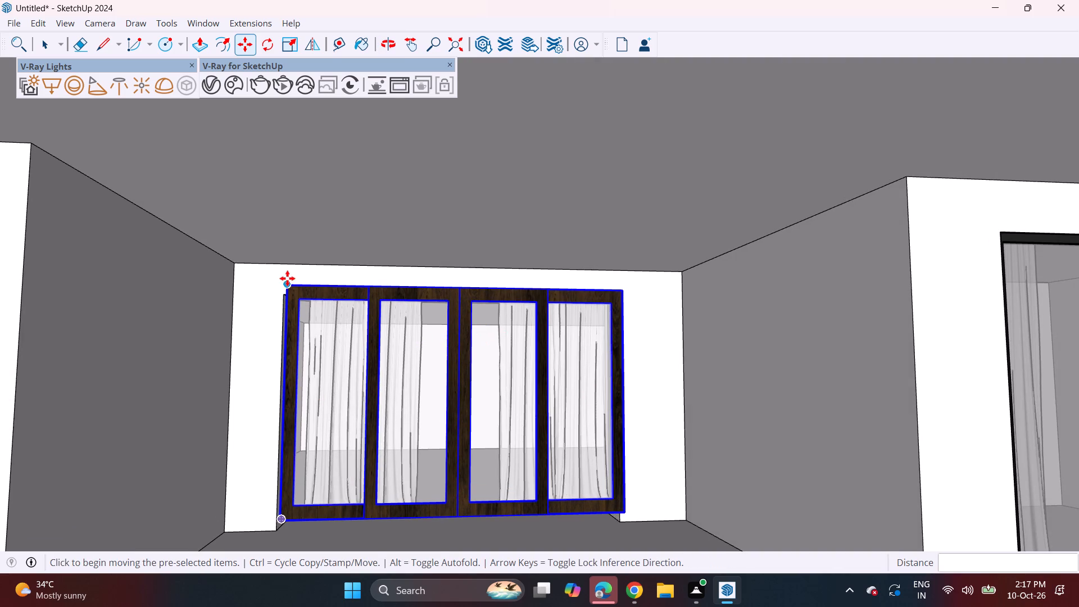
scroll(287, 278, "up", 11)
left_click(285, 288)
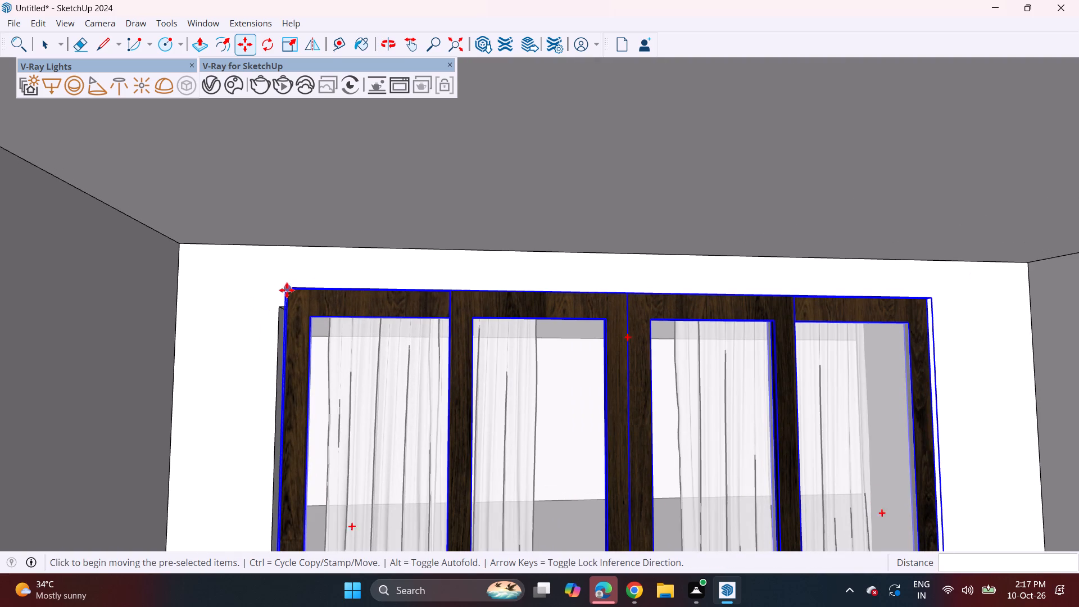
double_click(277, 313)
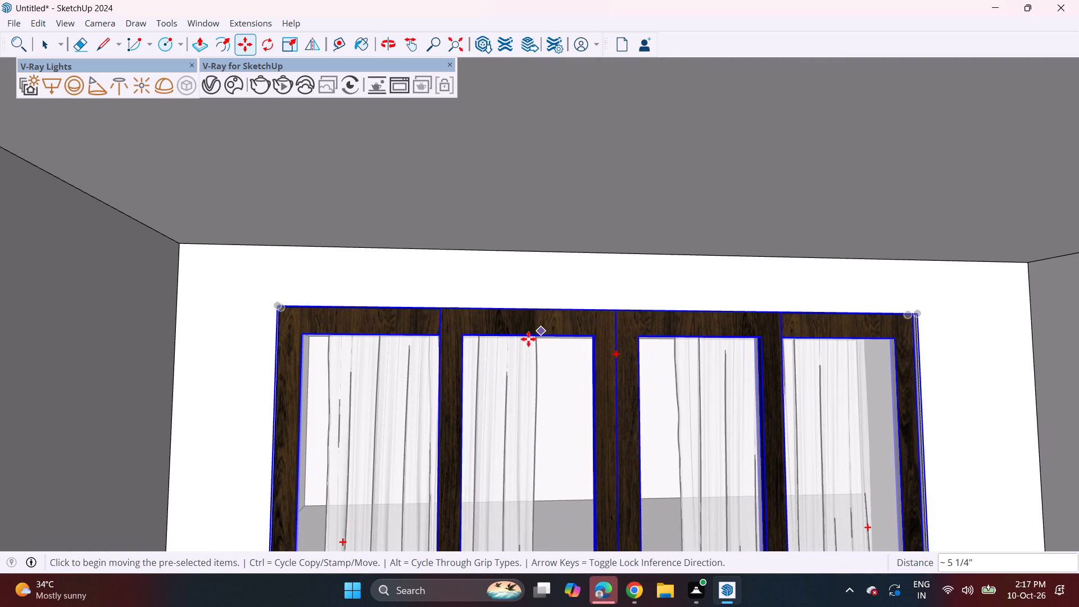
Examine the wooden four-panel door's fit in the ground-floor opening and its alignment with the upper-floor door on the facade.
scroll(534, 350, "down", 3)
middle_click_drag(593, 383, 518, 164, "shift")
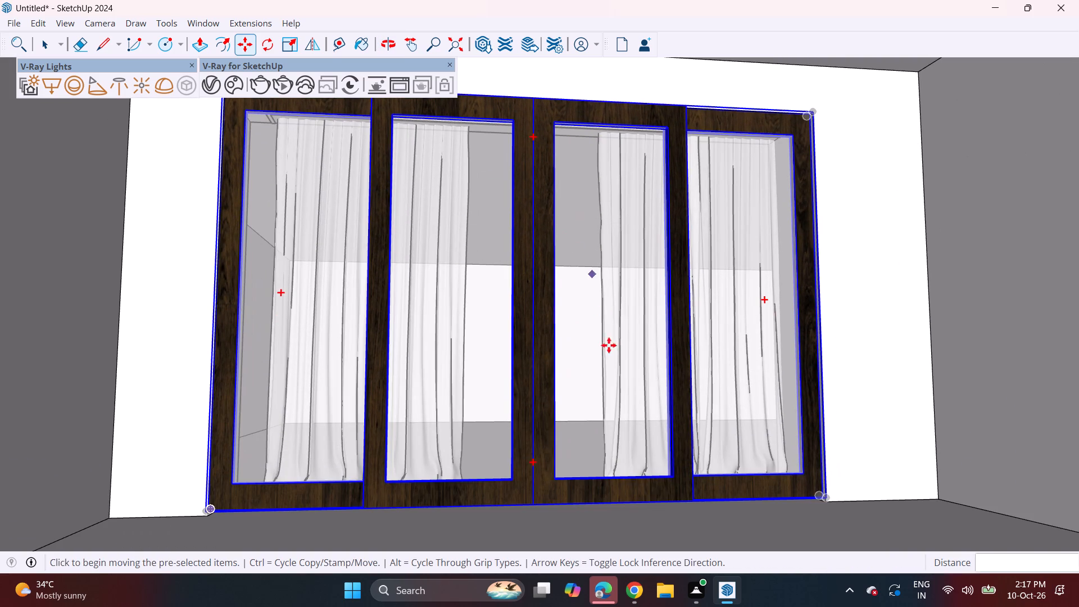
scroll(515, 393, "down", 19)
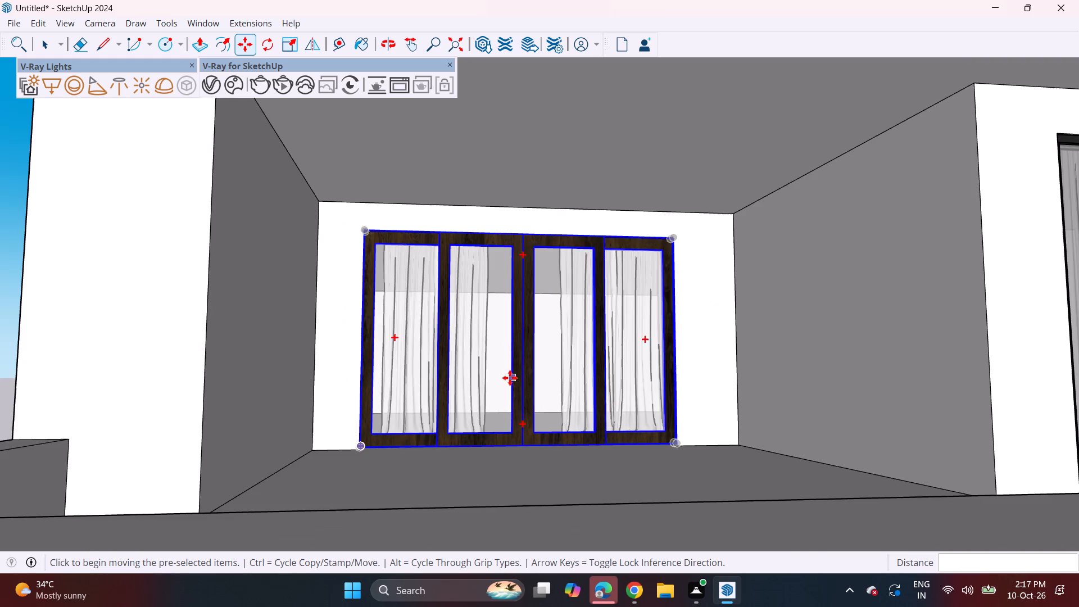
scroll(510, 378, "down", 10)
middle_click_drag(516, 360, 516, 386)
middle_click_drag(522, 372, 463, 359)
scroll(477, 343, "down", 4)
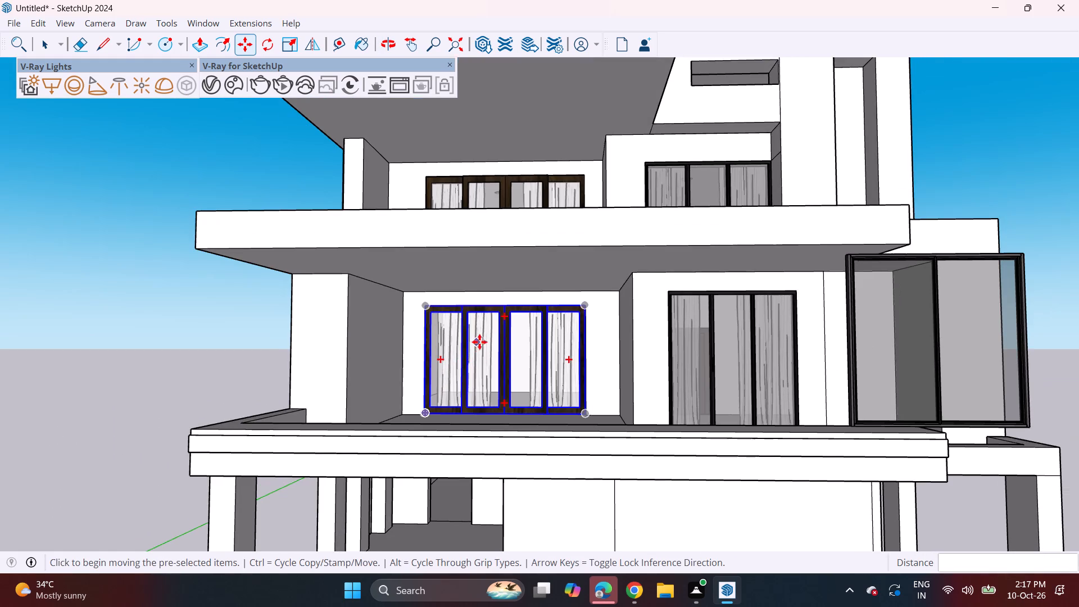
scroll(479, 342, "down", 2)
middle_click_drag(487, 336, 497, 336)
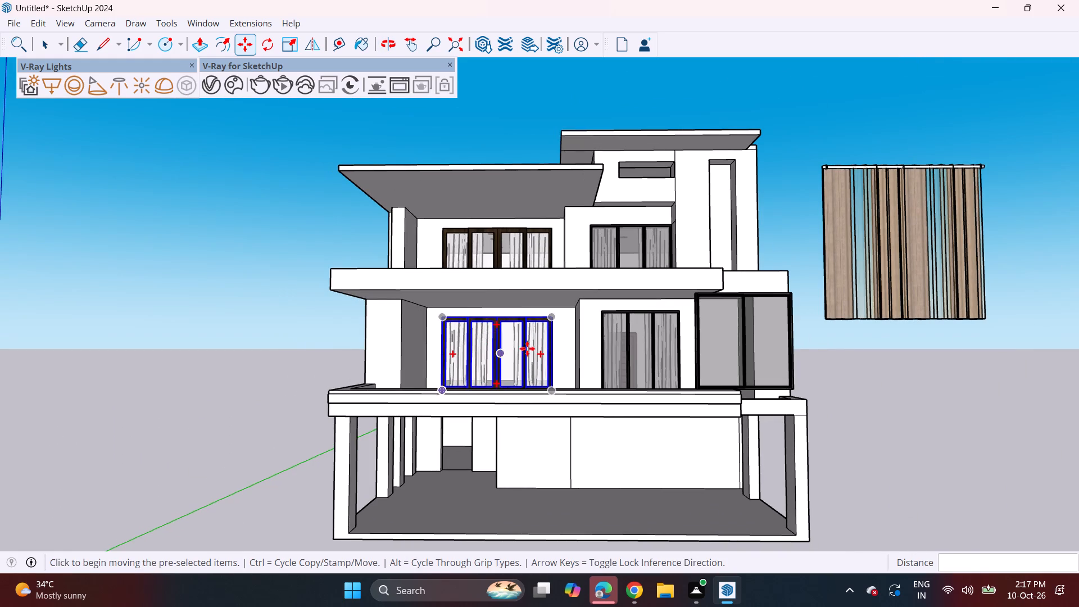
scroll(584, 359, "up", 1)
scroll(553, 370, "down", 1)
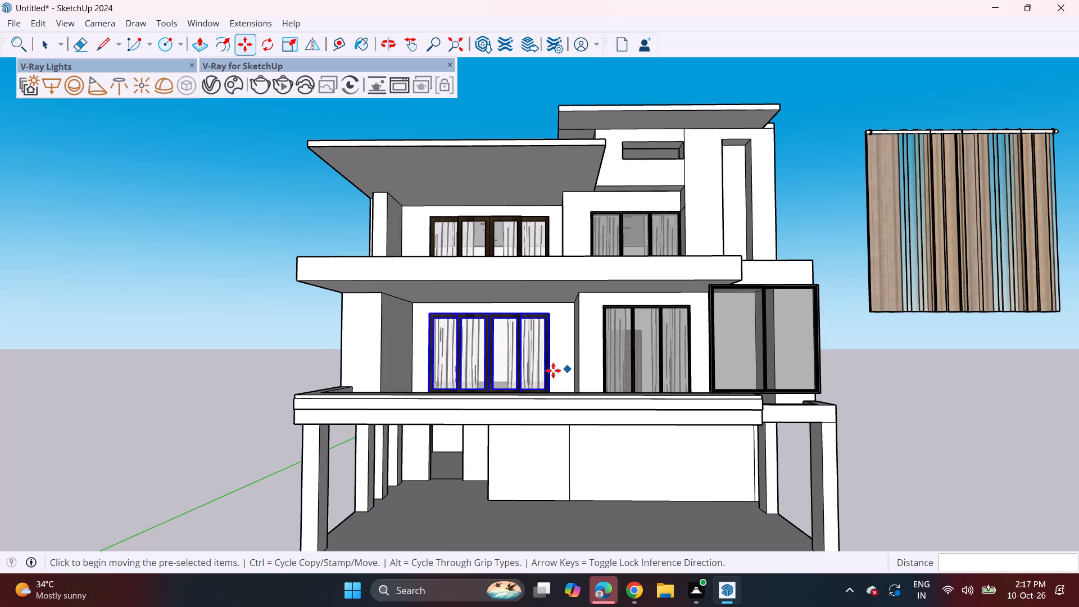
scroll(553, 370, "down", 1)
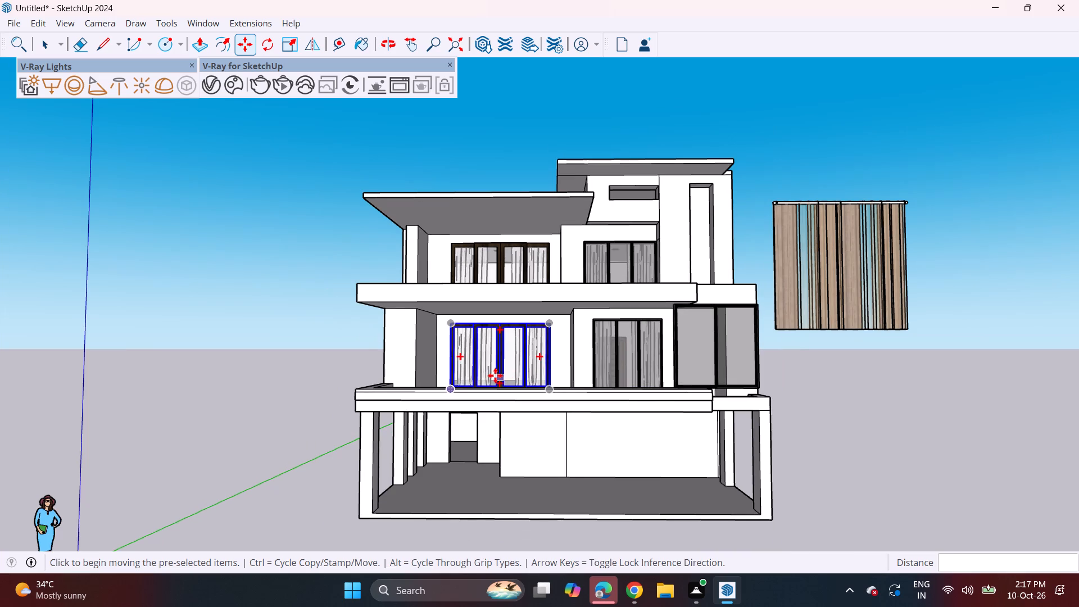
scroll(495, 375, "up", 3)
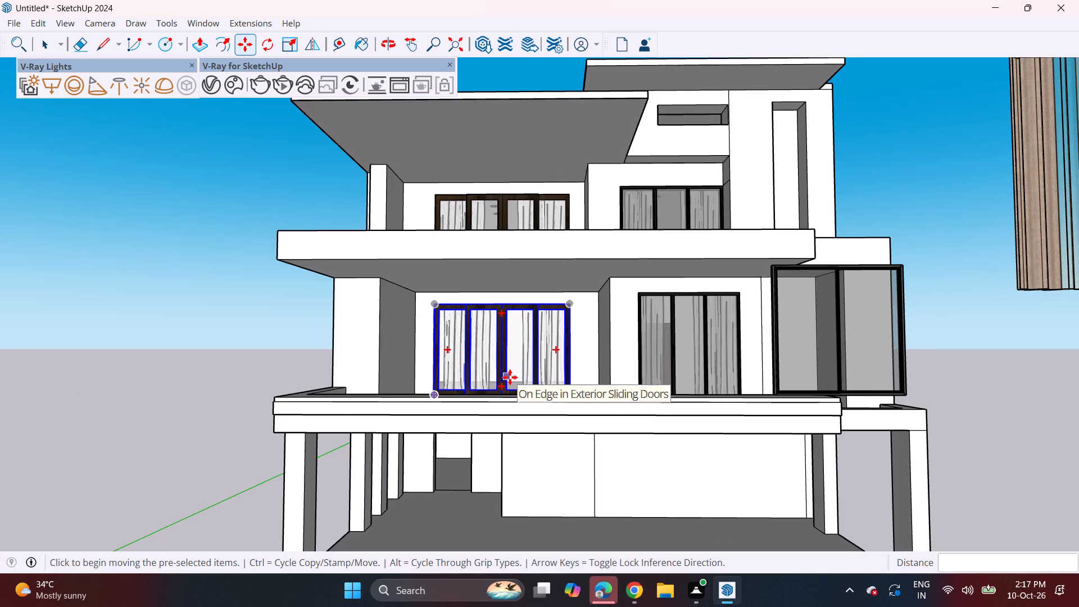
middle_click(502, 346)
scroll(502, 346, "up", 3)
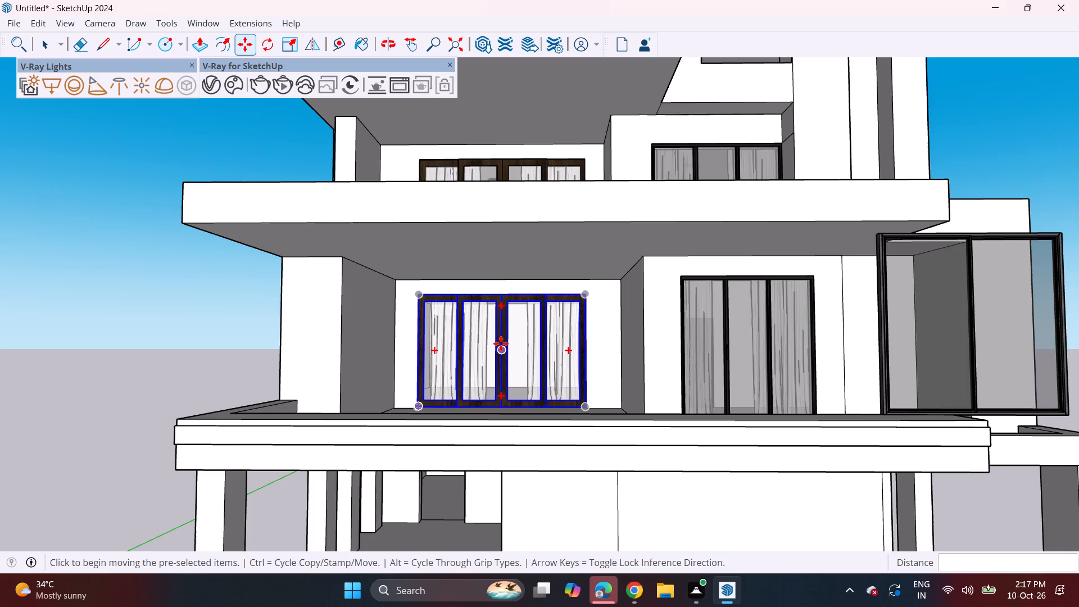
scroll(501, 342, "up", 13)
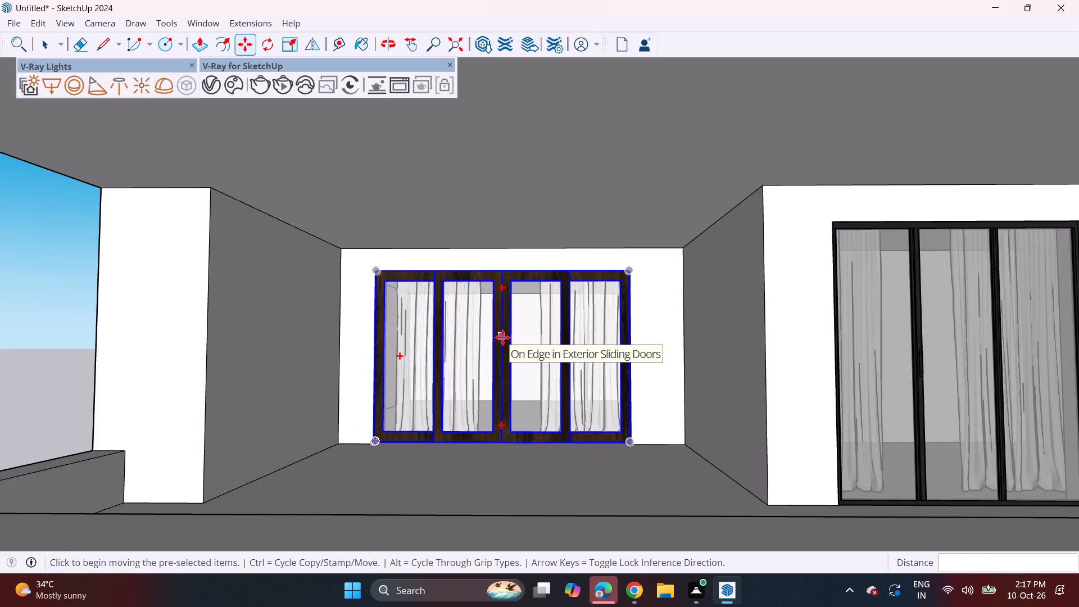
scroll(502, 337, "up", 16)
scroll(505, 338, "up", 10)
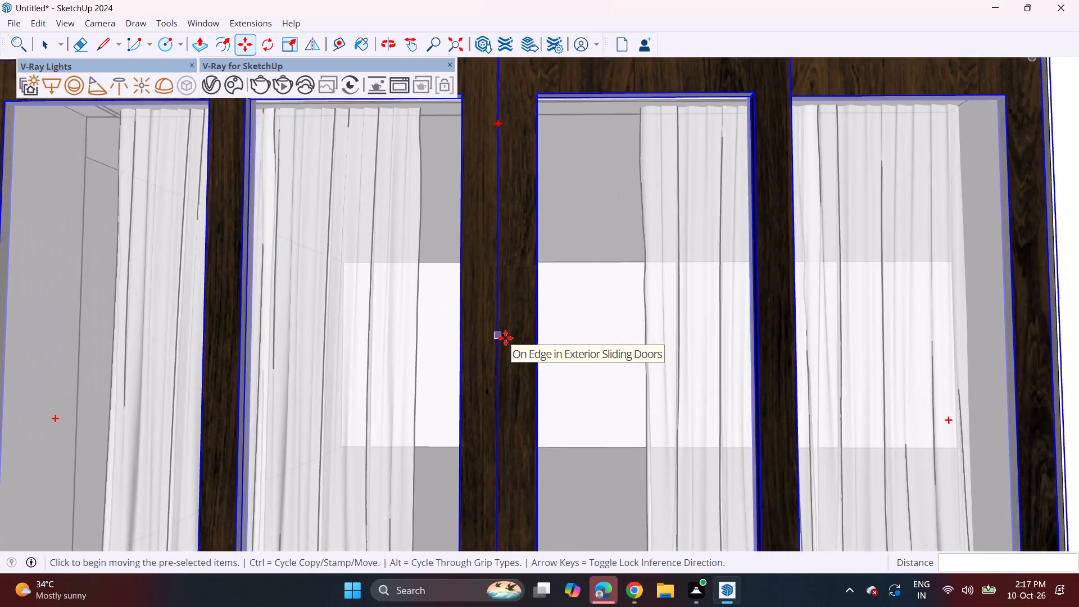
scroll(505, 339, "up", 5)
Explode the curtain component behind the ground-floor wooden door, including its nested levels, down to individual curtain panels.
middle_click_drag(507, 339, 0, 408)
scroll(506, 339, "up", 1)
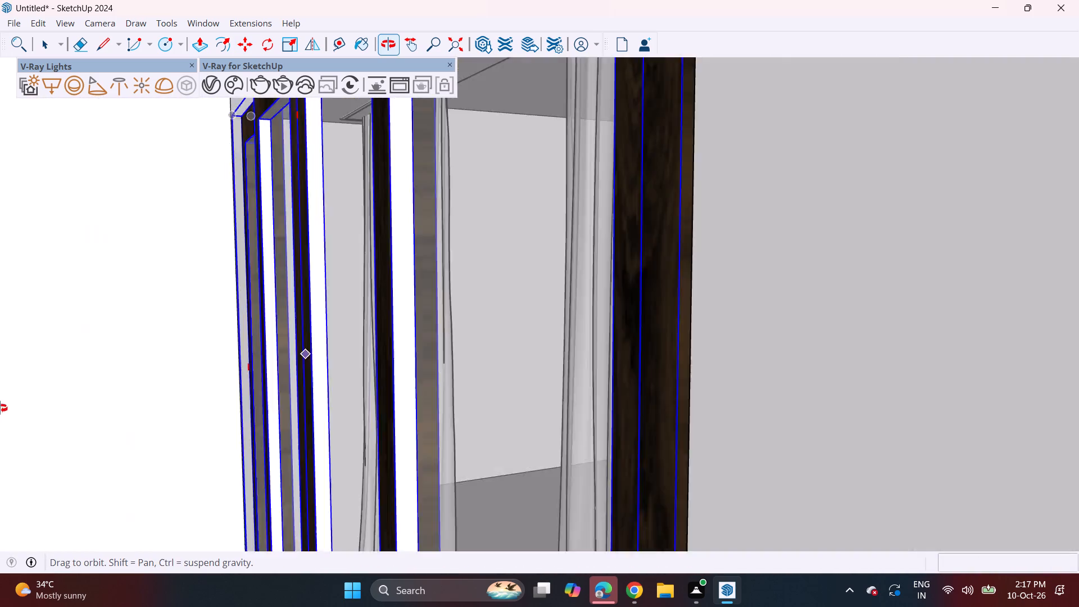
middle_click_drag(0, 408, 0, 420)
middle_click_drag(534, 334, 303, 329)
scroll(532, 333, "up", 1)
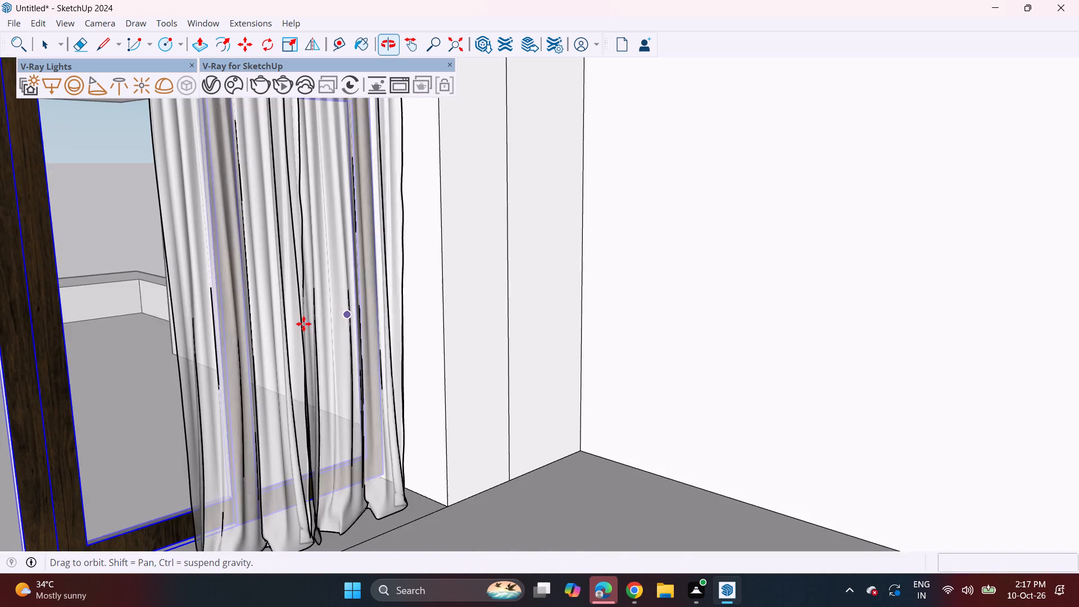
scroll(276, 267, "down", 11)
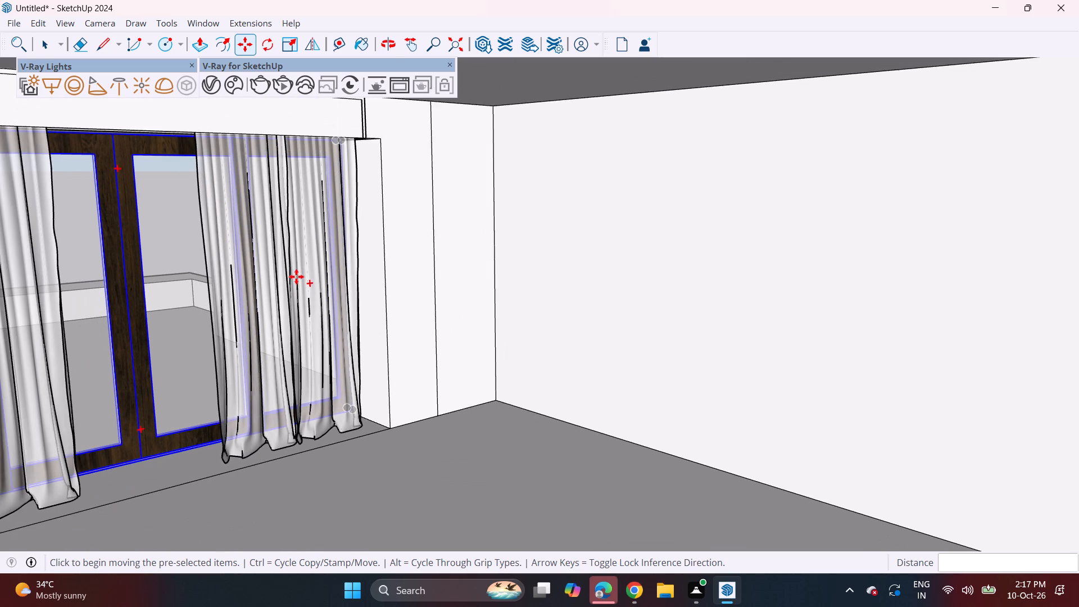
middle_click_drag(300, 278, 364, 300, "shift")
scroll(355, 298, "down", 5)
middle_click_drag(347, 293, 346, 293)
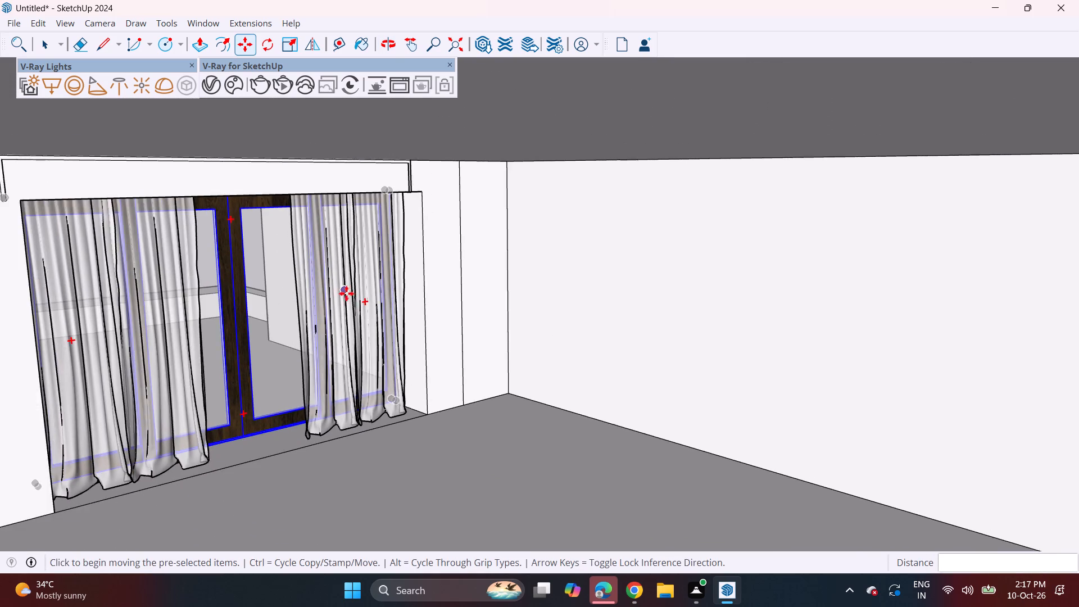
middle_click_drag(346, 293, 323, 278)
middle_click_drag(359, 356, 389, 108, "shift")
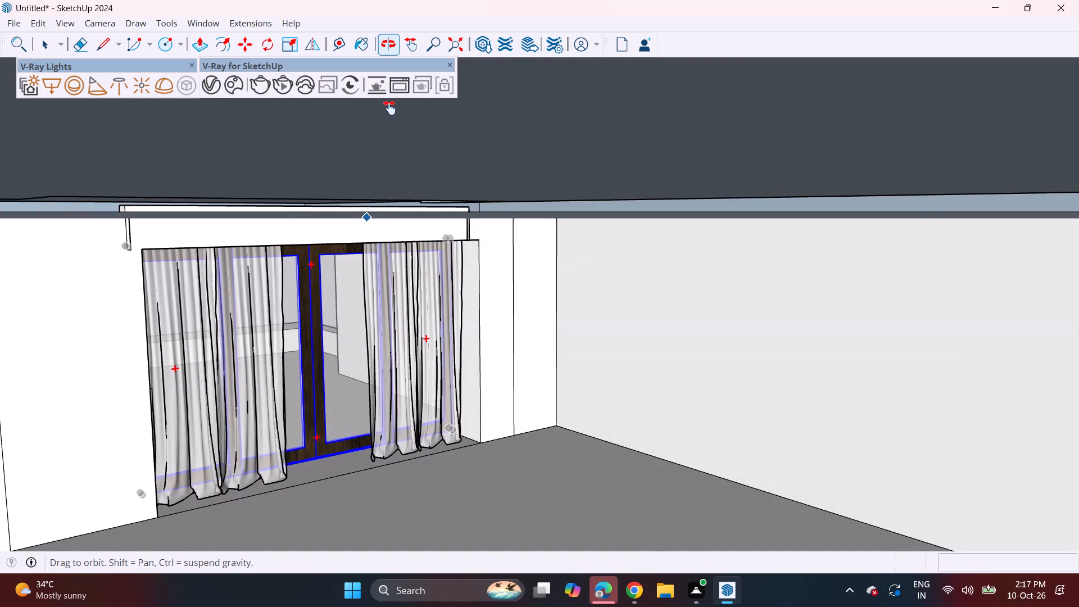
middle_click_drag(389, 108, 391, 105, "shift")
middle_click_drag(403, 337, 416, 282, "shift")
key("space")
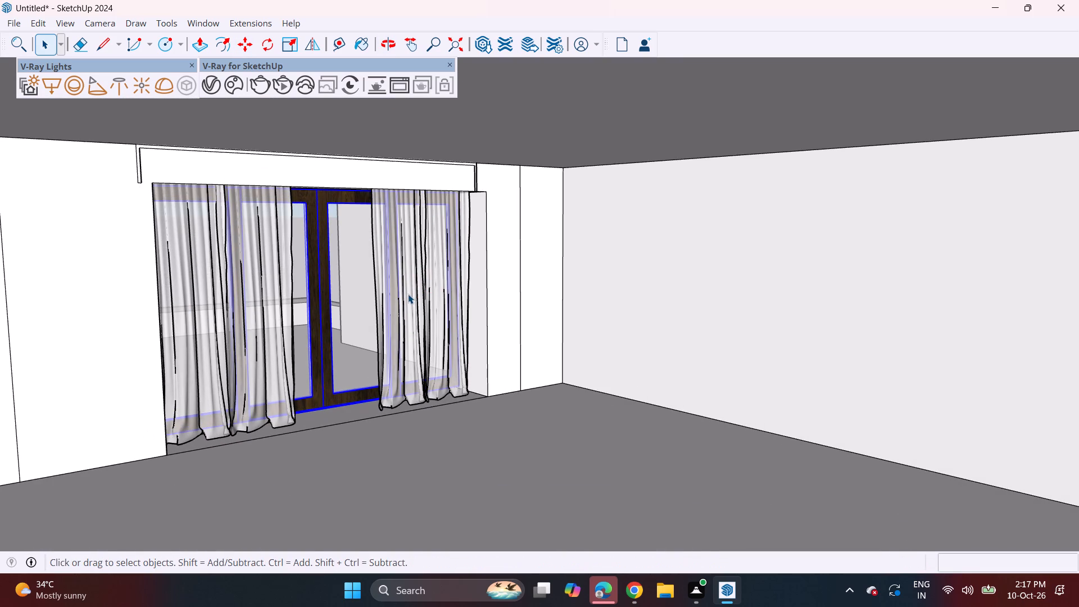
left_click(408, 294)
right_click(411, 290)
left_click(477, 115)
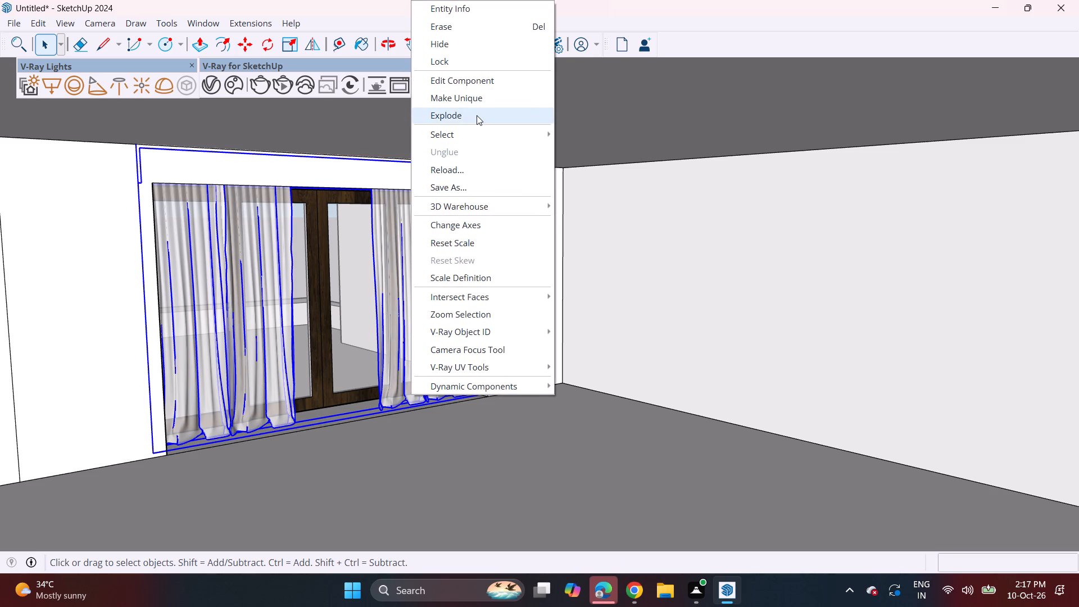
left_click(402, 282)
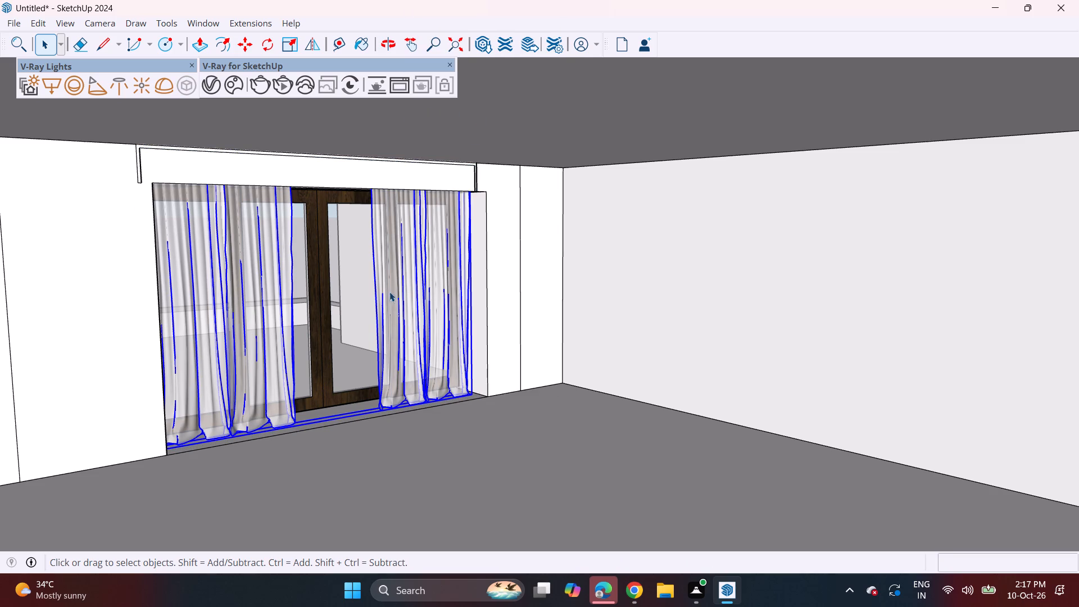
right_click(259, 391)
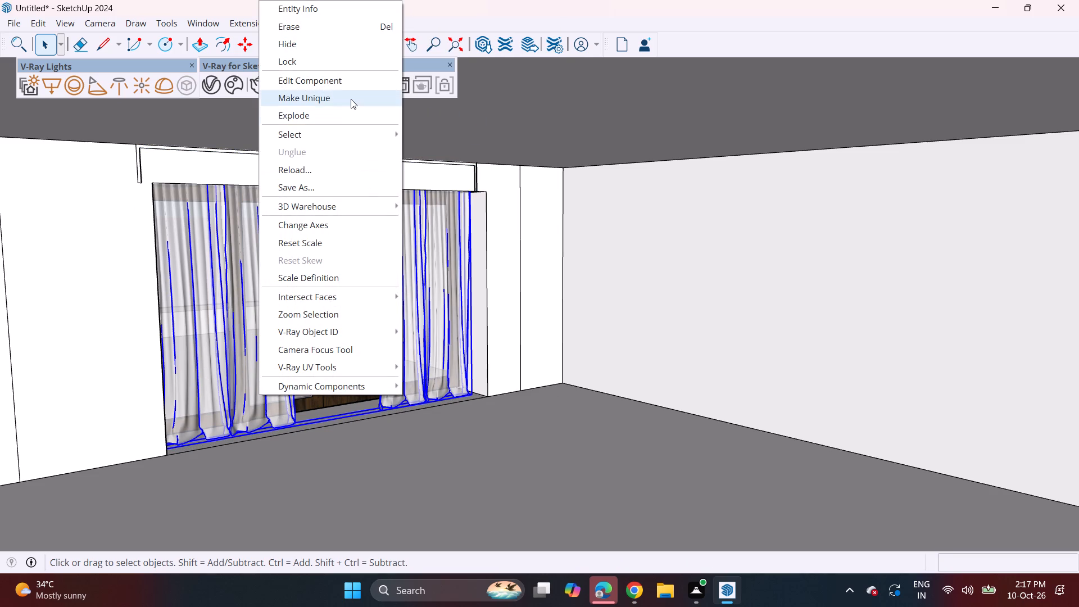
left_click(344, 113)
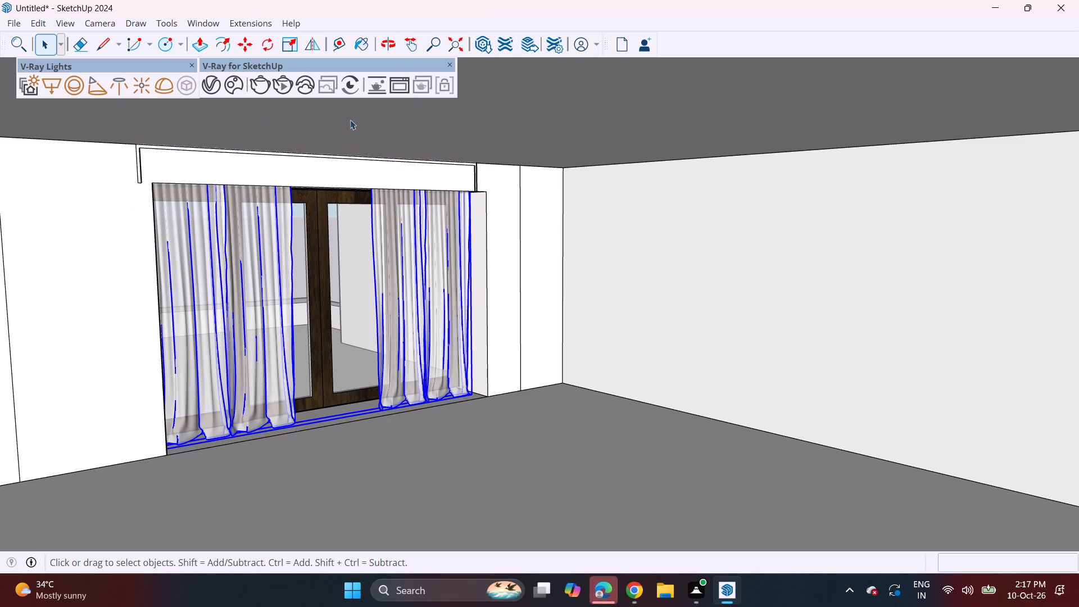
left_click(390, 304)
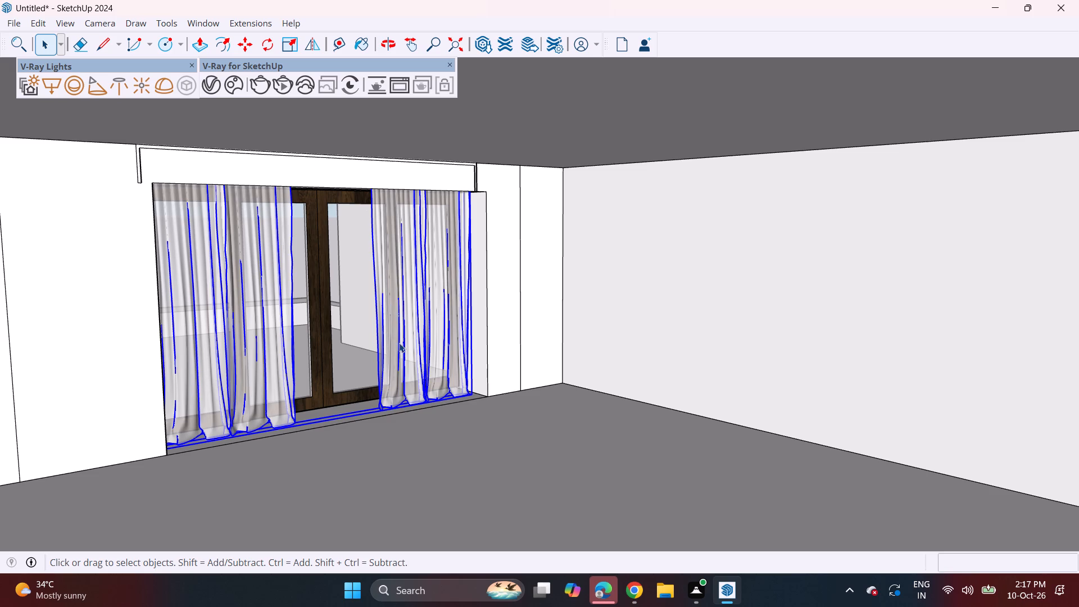
right_click(399, 342)
left_click(451, 156)
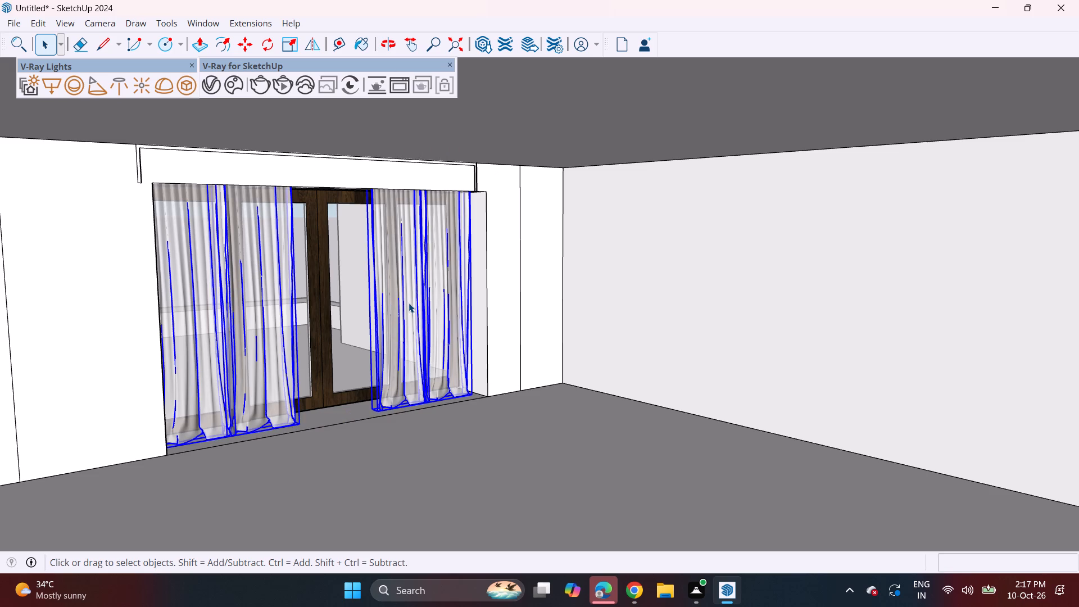
Delete the two inner curtain panels, leaving one panel at each side of the wooden door.
left_click(409, 303)
key("Delete")
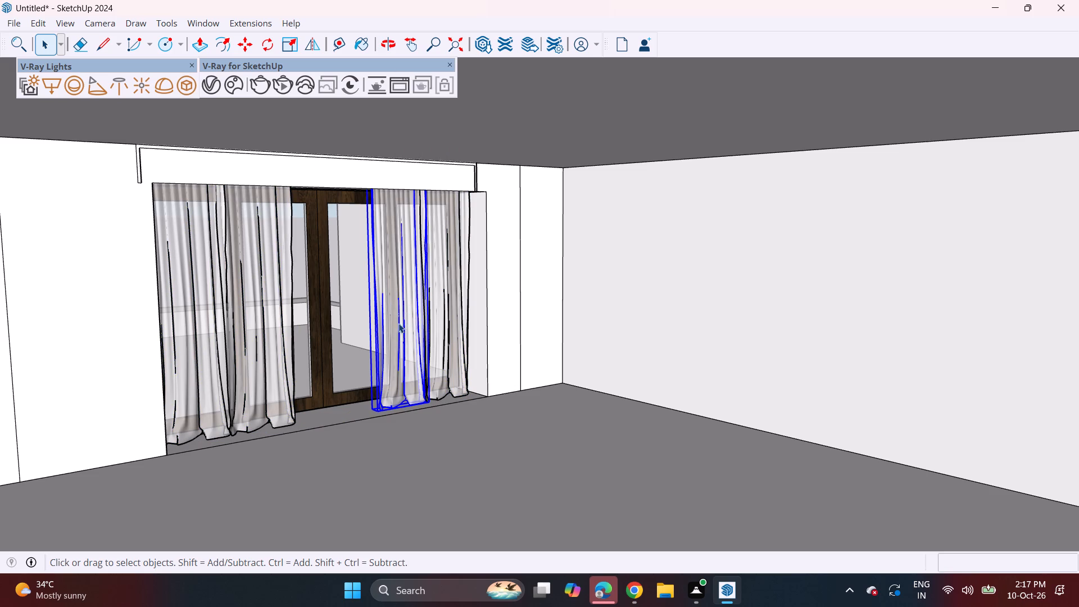
left_click(269, 359)
key("Delete")
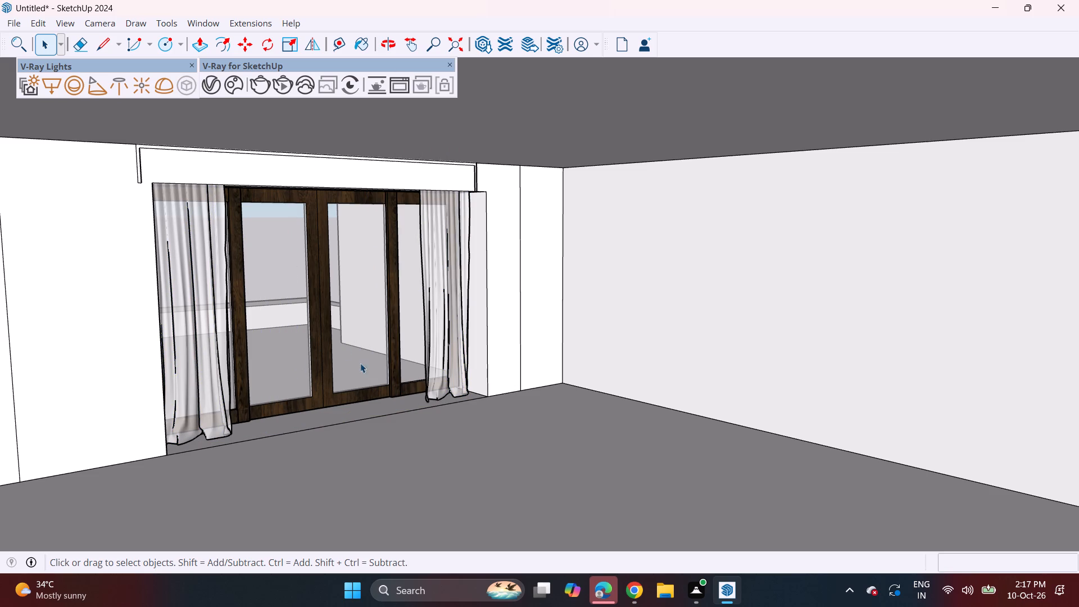
Draw a 24-sided circle with a 6" radius on the room's ceiling, toward the curtained door side.
middle_click_drag(436, 425, 426, 379, "shift")
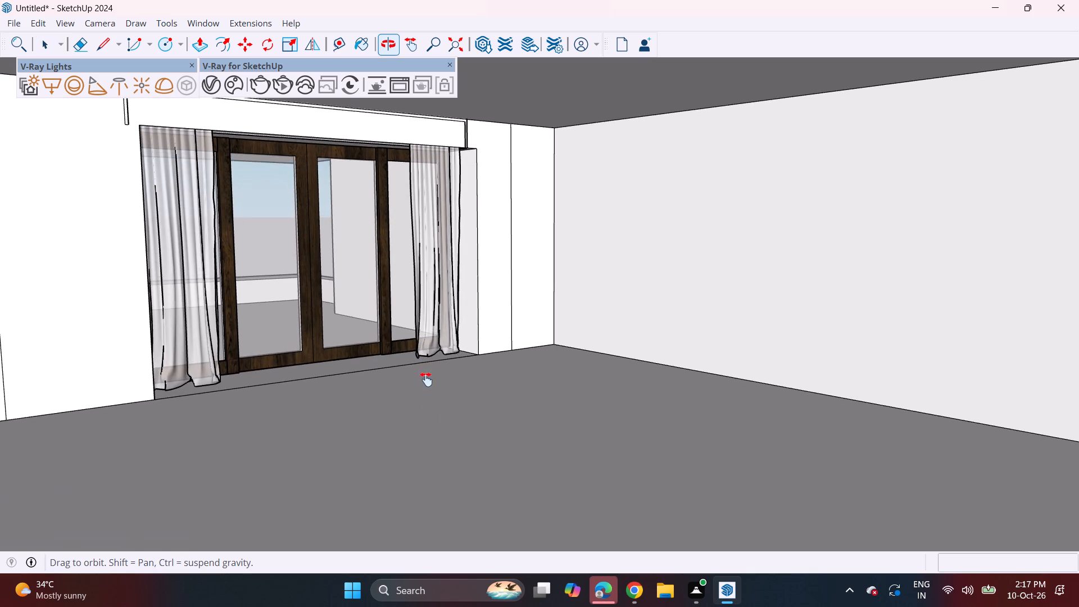
middle_click_drag(426, 379, 416, 412, "shift")
middle_click_drag(416, 408, 500, 405)
middle_click_drag(743, 357, 645, 354)
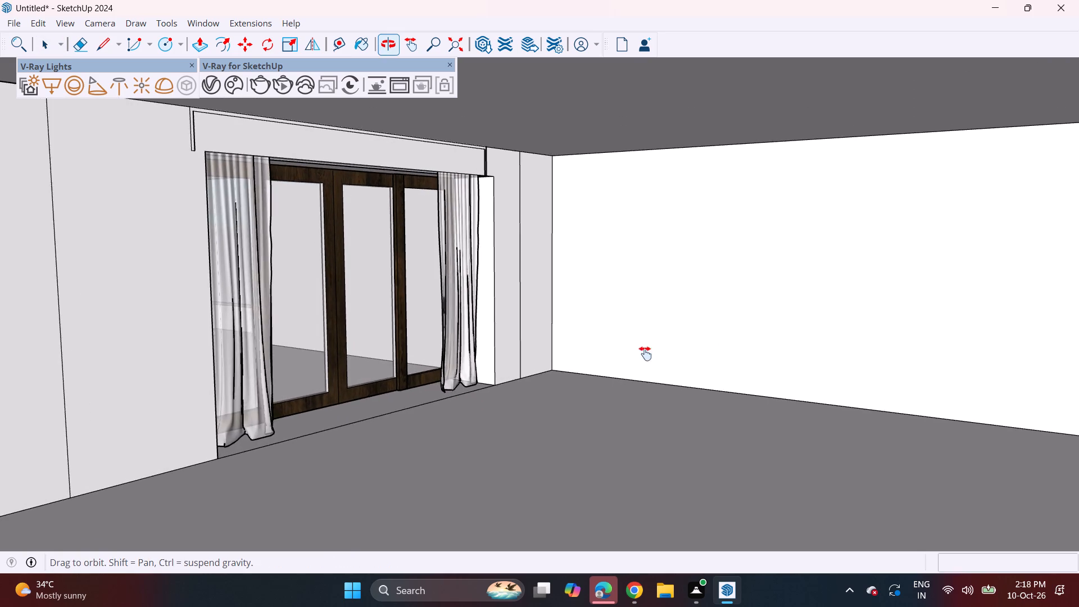
middle_click_drag(645, 354, 545, 377)
middle_click_drag(493, 396, 667, 374)
middle_click_drag(745, 378, 615, 380)
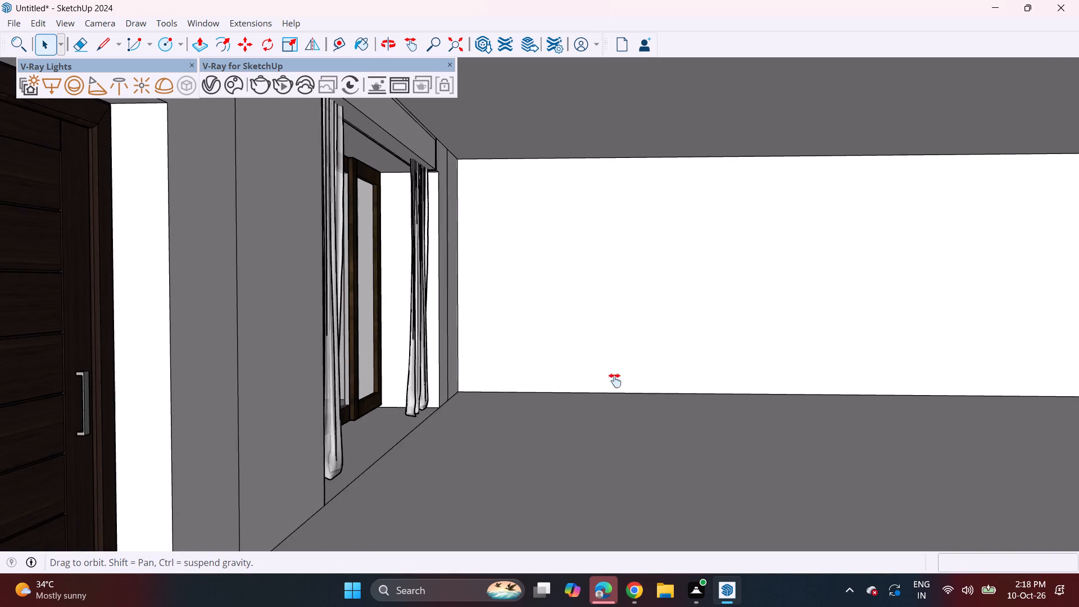
middle_click_drag(615, 380, 420, 411)
middle_click_drag(433, 413, 444, 386)
middle_click_drag(497, 327, 501, 419, "shift")
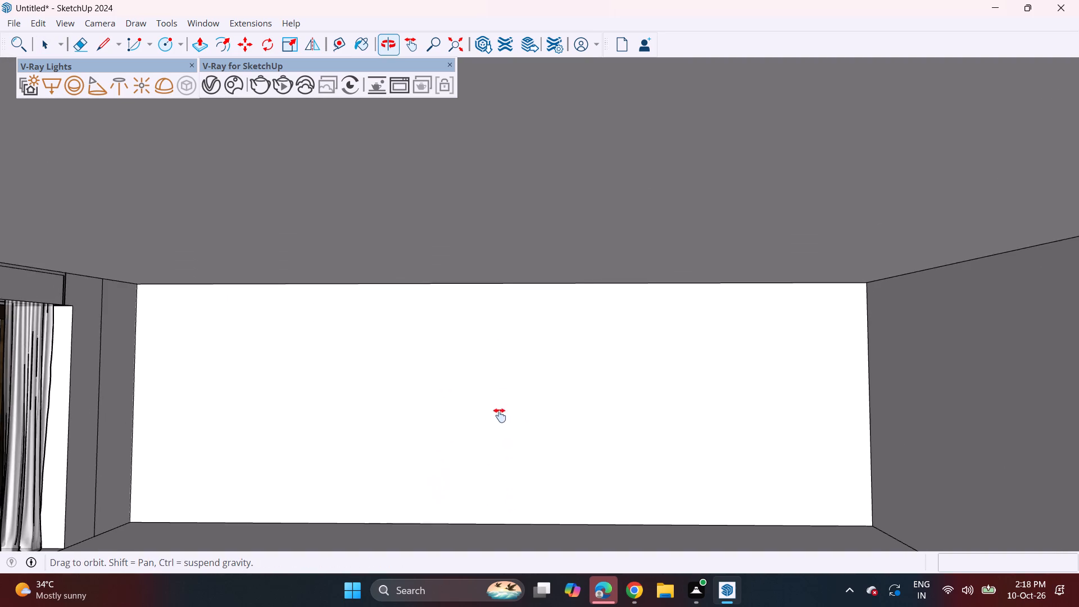
middle_click_drag(497, 416, 500, 394)
left_click_drag(168, 38, 174, 47)
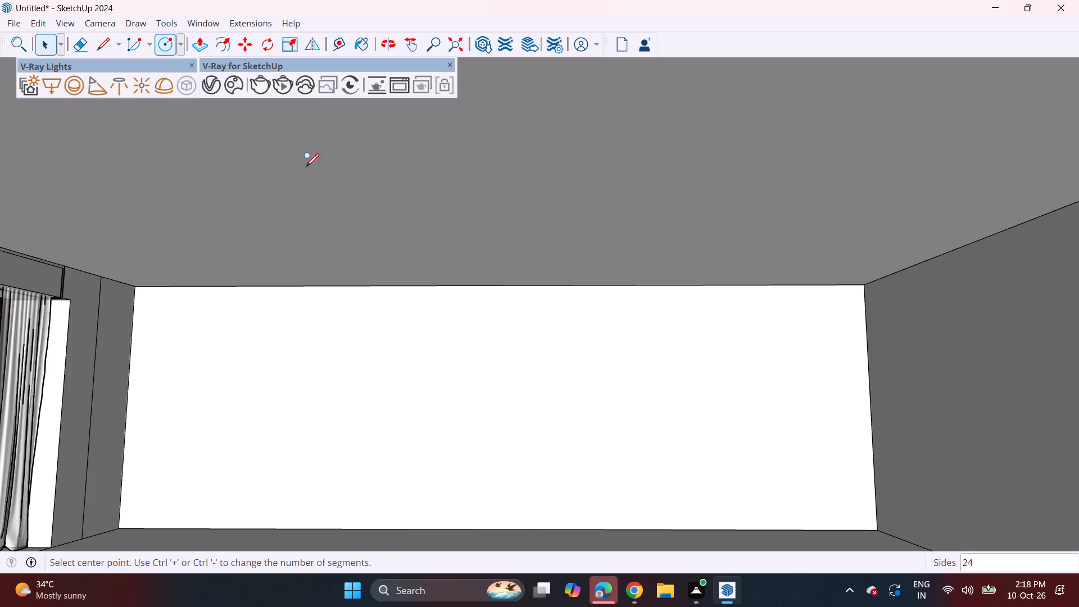
left_click(279, 176)
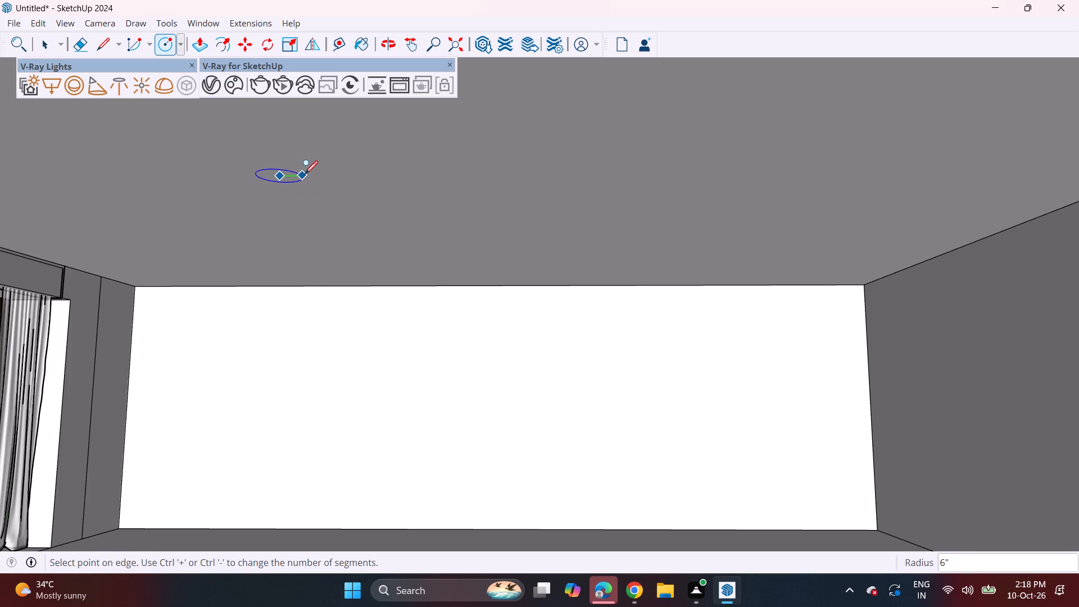
left_click(305, 173)
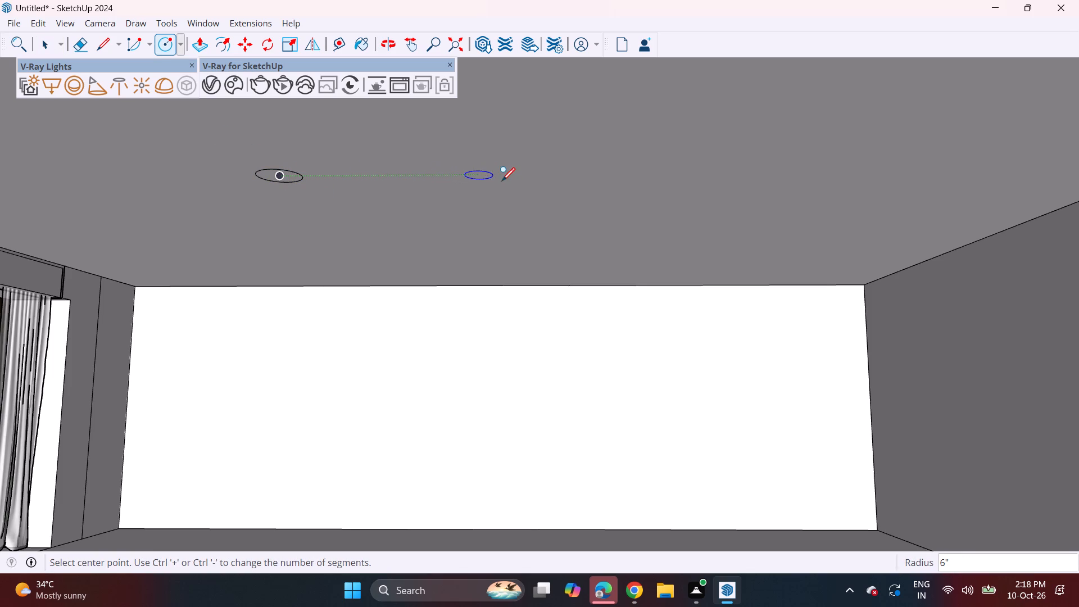
Draw two more circles with a 6" radius on the ceiling, spaced in line with the one near the curtains.
left_click(524, 177)
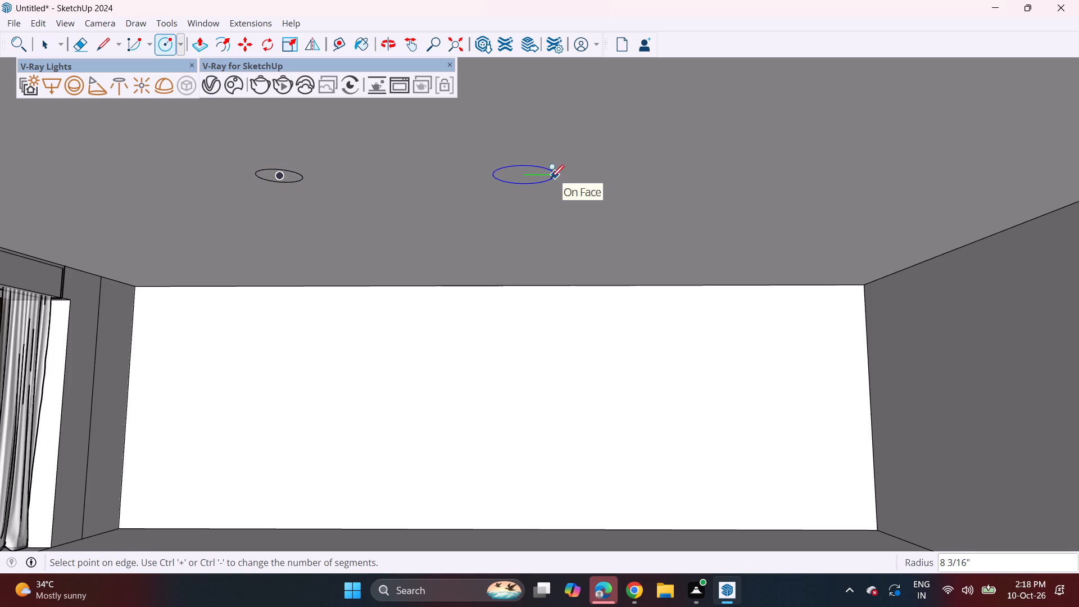
left_click(550, 180)
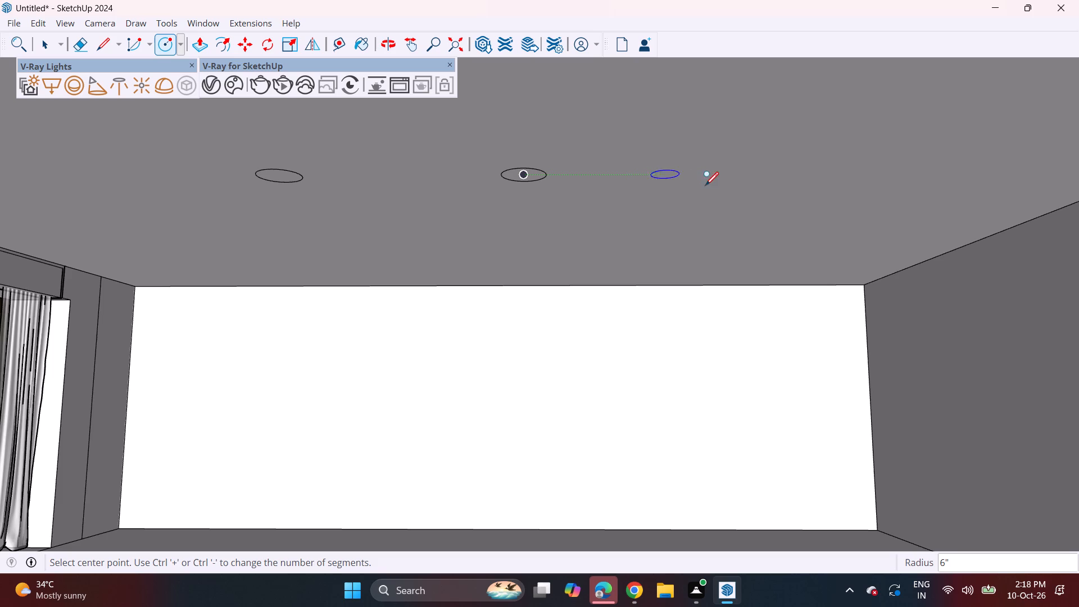
left_click(759, 187)
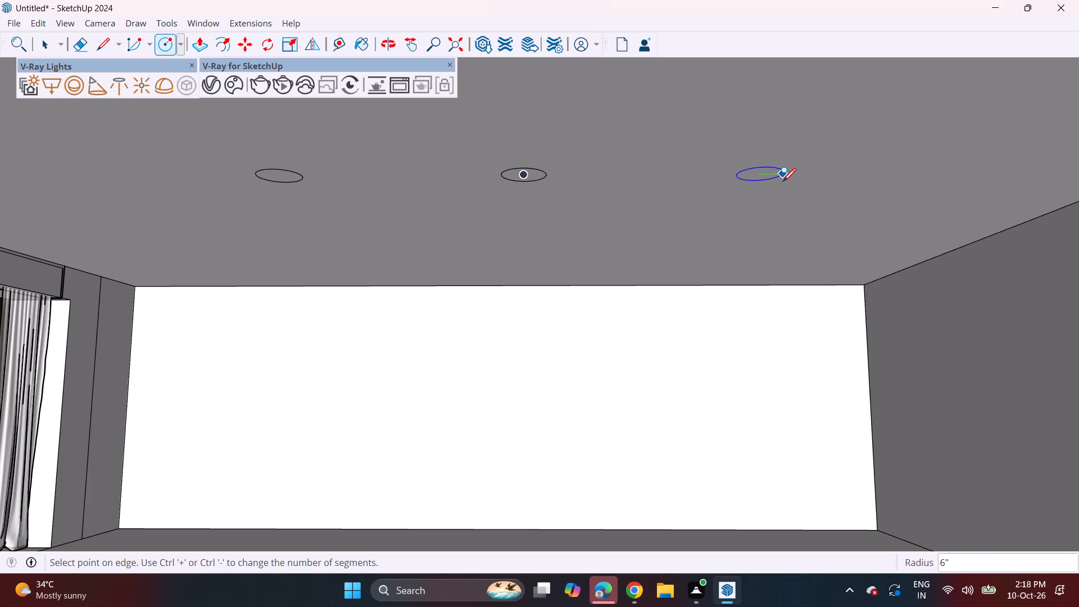
left_click(783, 180)
key("space")
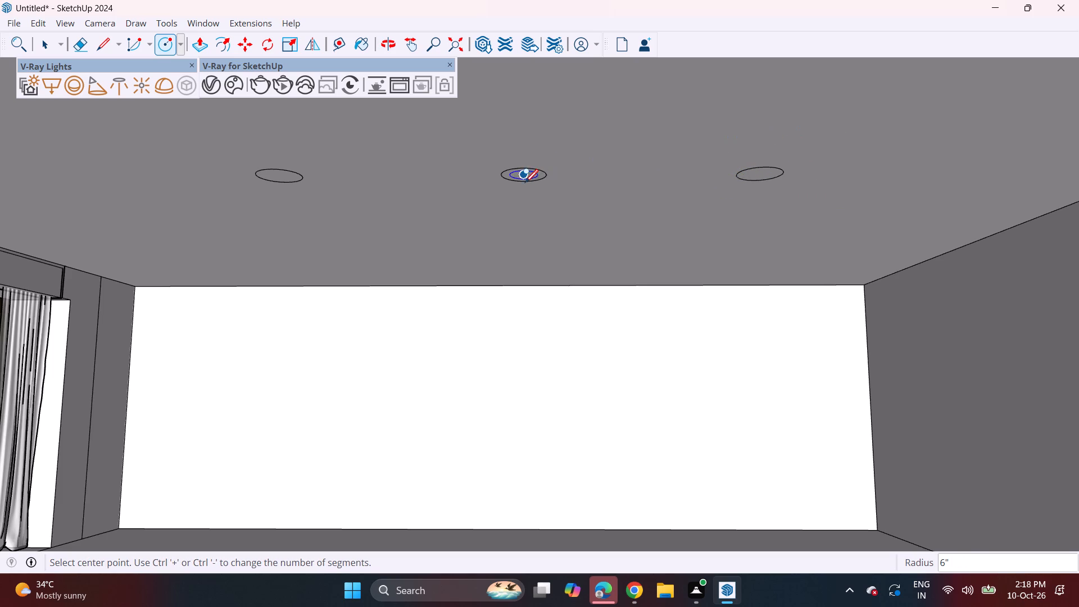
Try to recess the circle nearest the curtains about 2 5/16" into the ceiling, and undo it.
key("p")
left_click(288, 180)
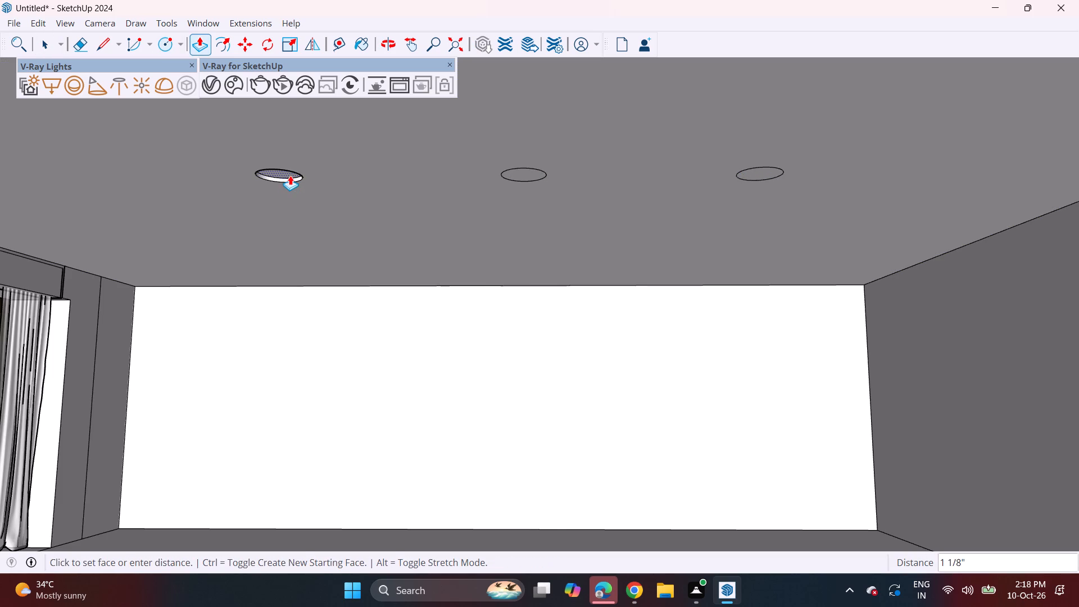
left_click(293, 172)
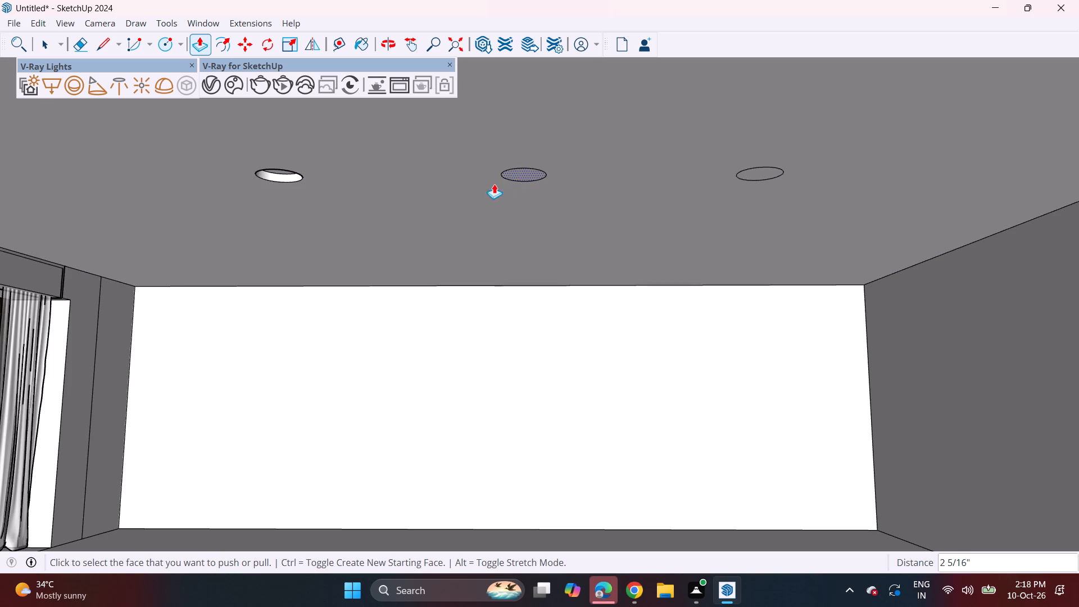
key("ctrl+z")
Recess all three ceiling circles to a matching depth of about 1 5/16" with Push/Pull.
left_click(284, 178)
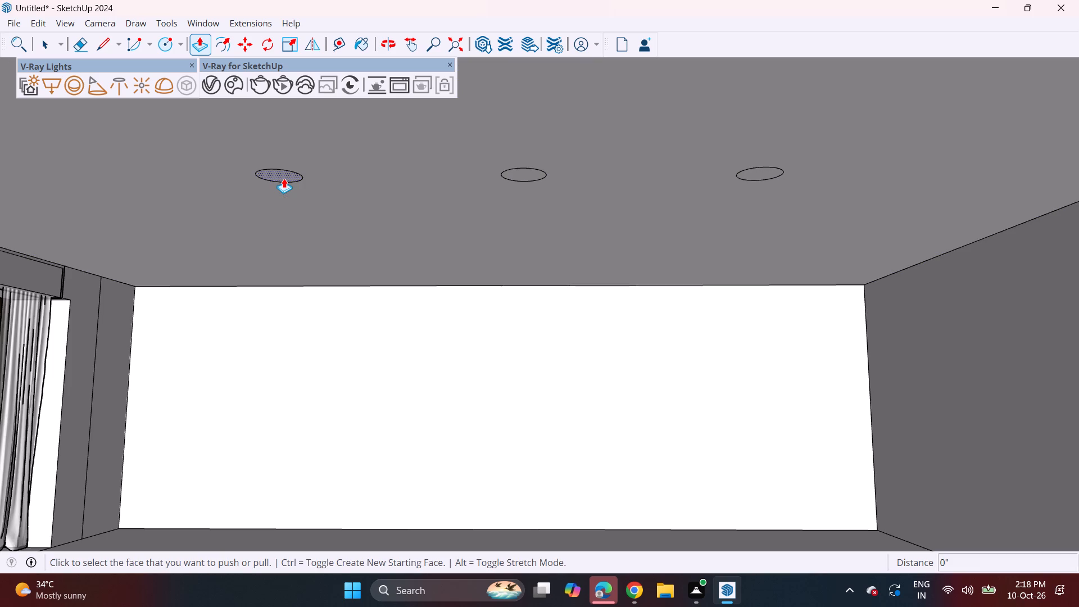
left_click(287, 174)
triple_click(525, 174)
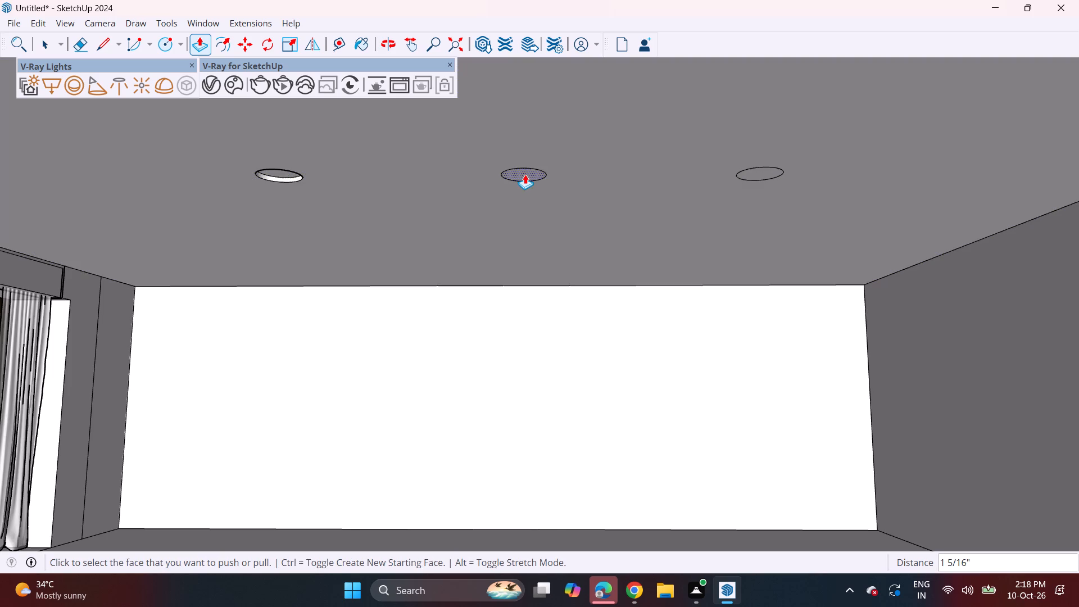
left_click(281, 178)
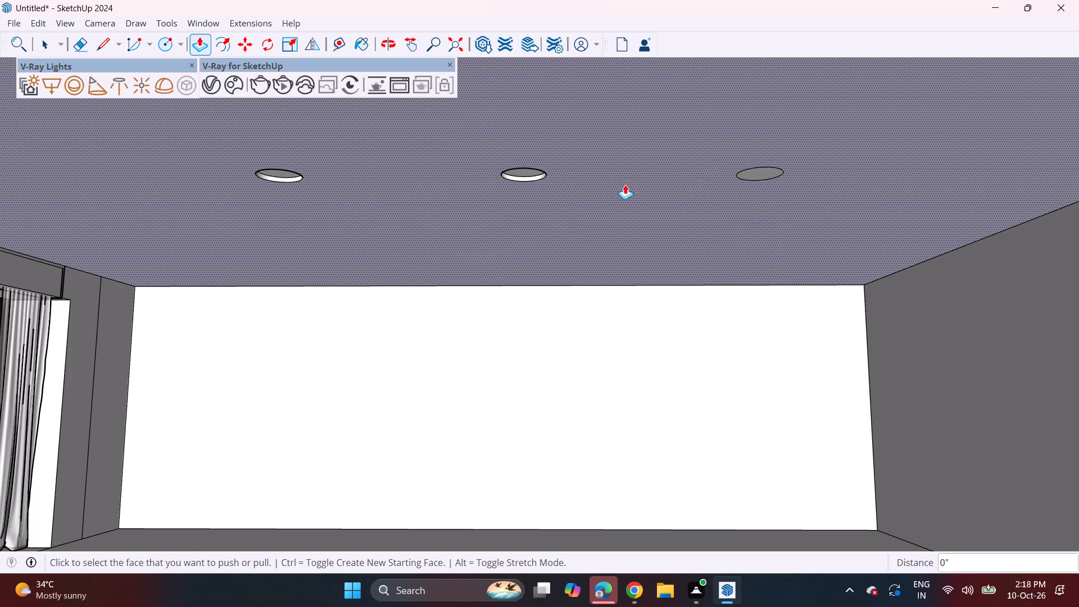
left_click(762, 176)
left_click(762, 176)
double_click(762, 176)
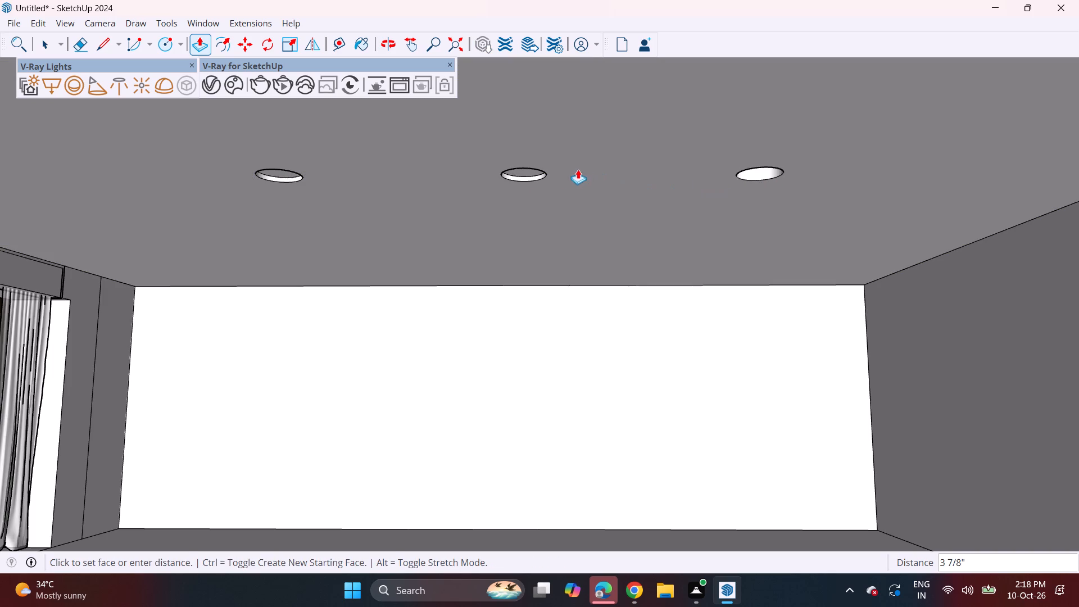
left_click(525, 176)
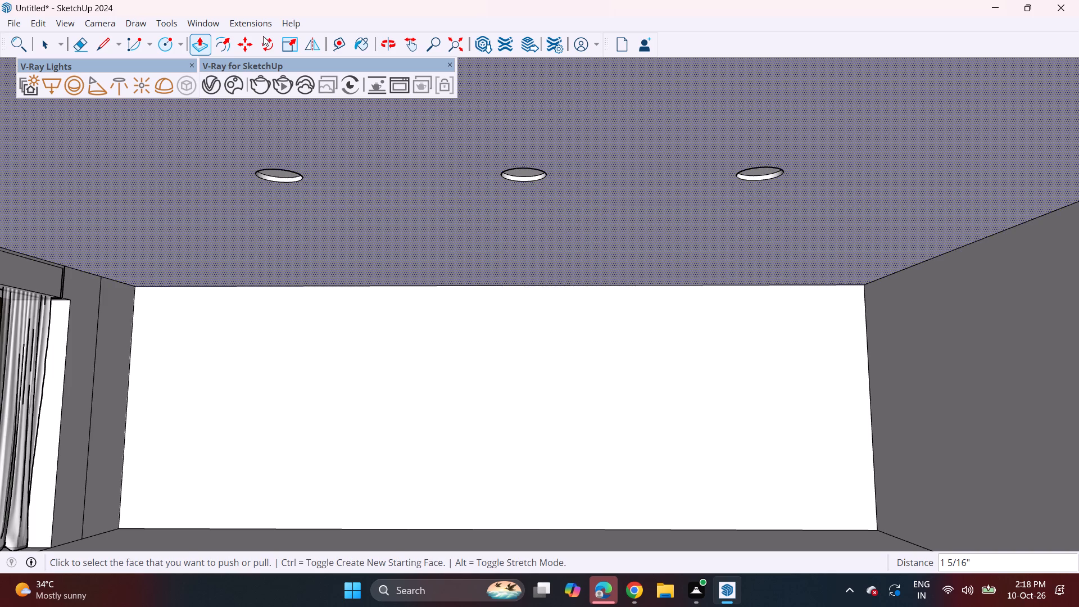
key("space")
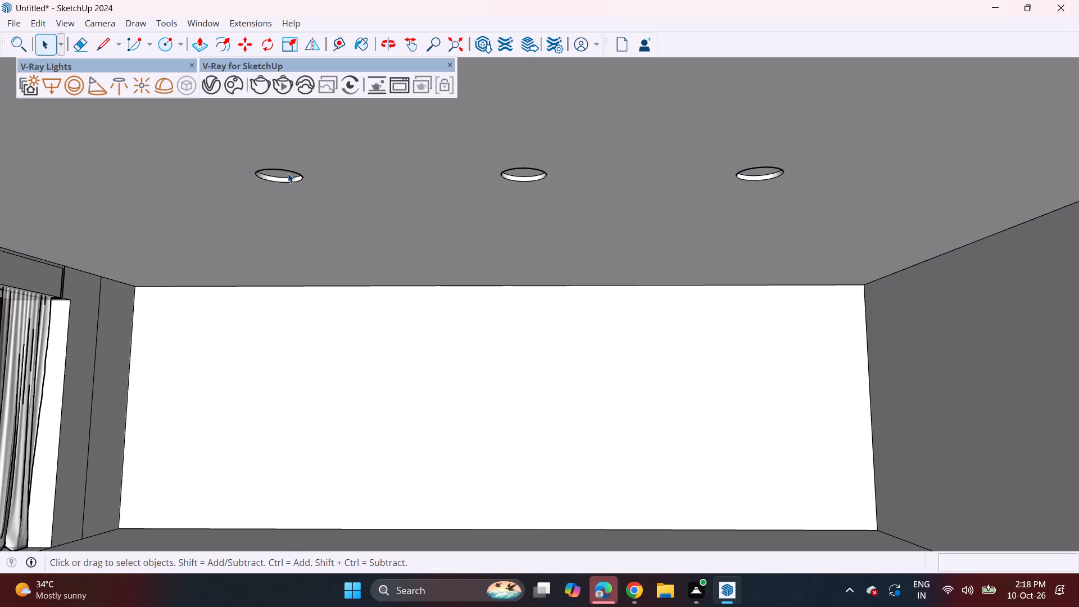
Group the inner disc faces of the three ceiling recesses together.
left_click(284, 176)
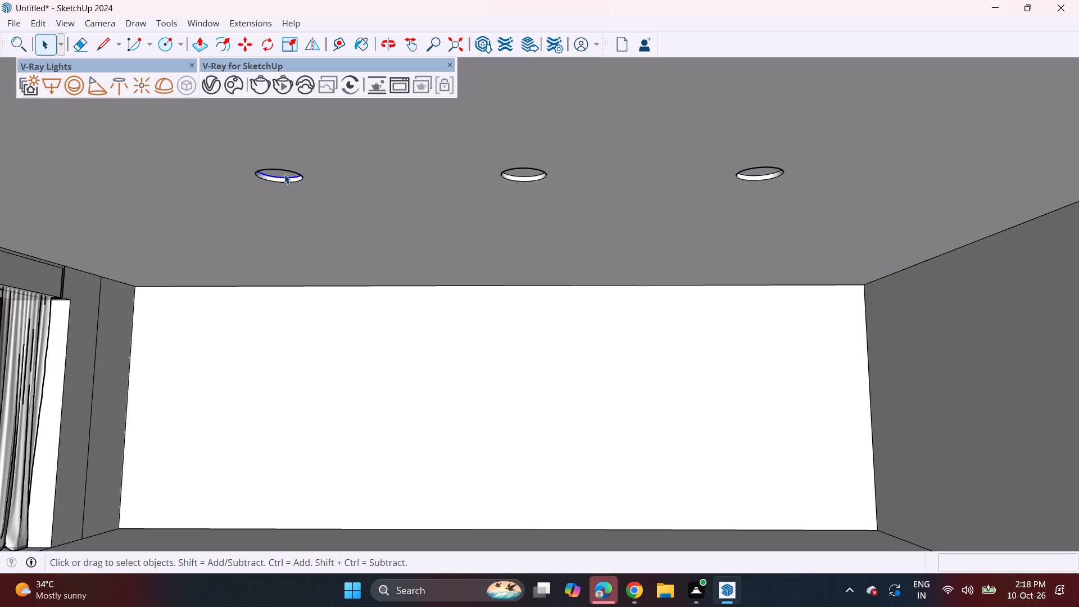
left_click(284, 174)
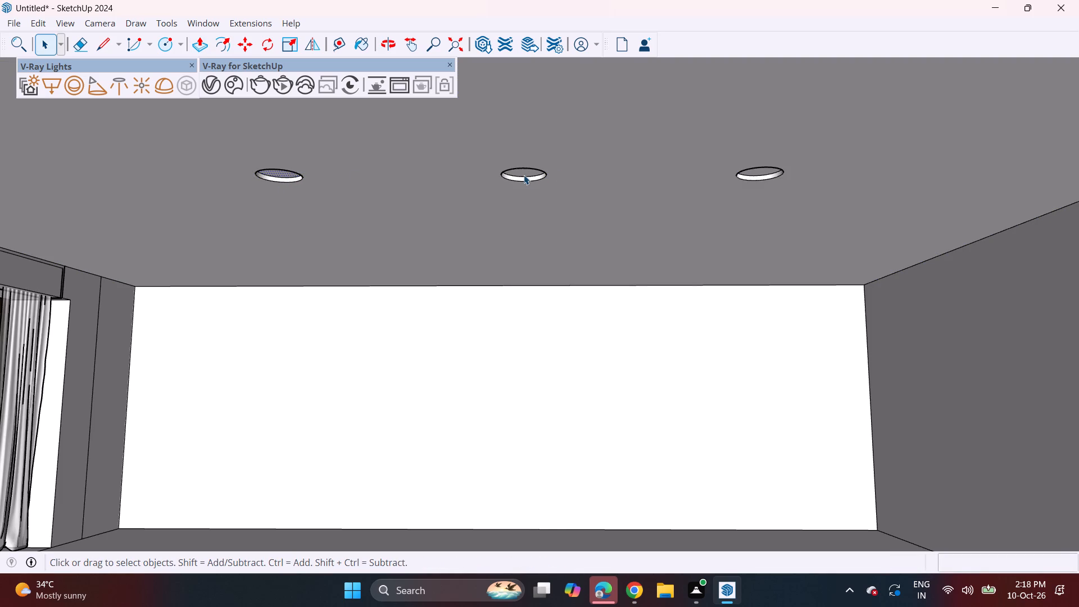
left_click(525, 172, "ctrl")
left_click(758, 171, "ctrl")
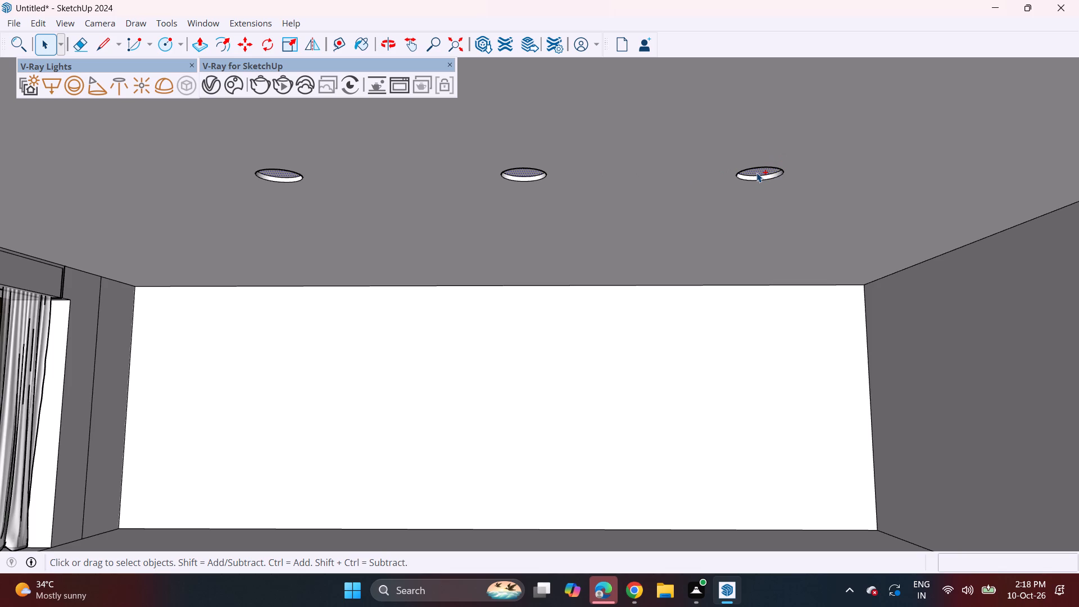
right_click(756, 173, "ctrl")
double_click(804, 306)
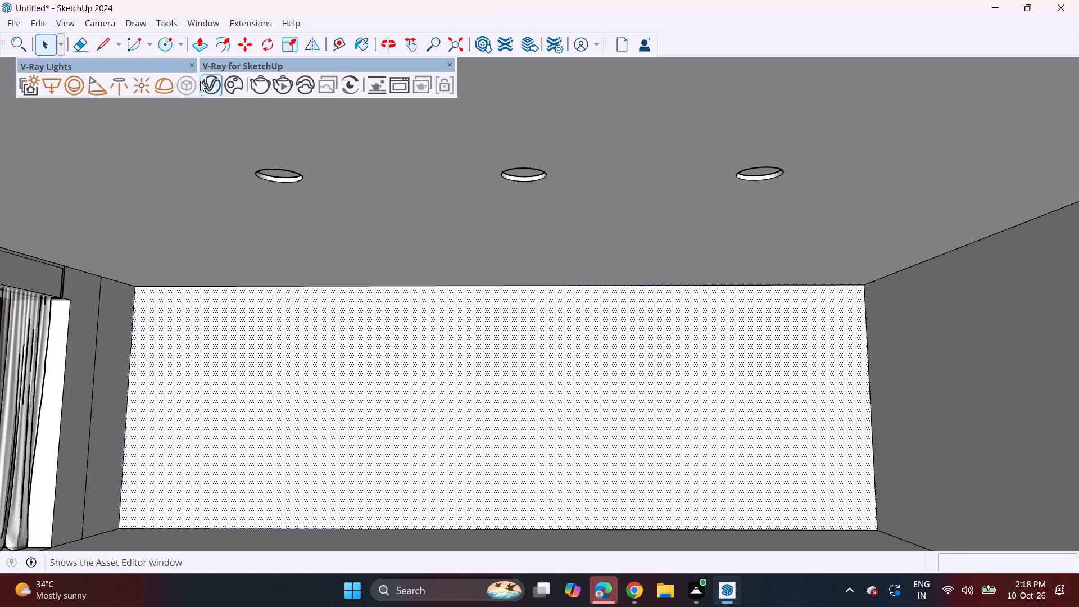
Convert the group of three ceiling discs into a V-Ray Mesh Light.
scroll(765, 179, "up", 2)
left_click(758, 167)
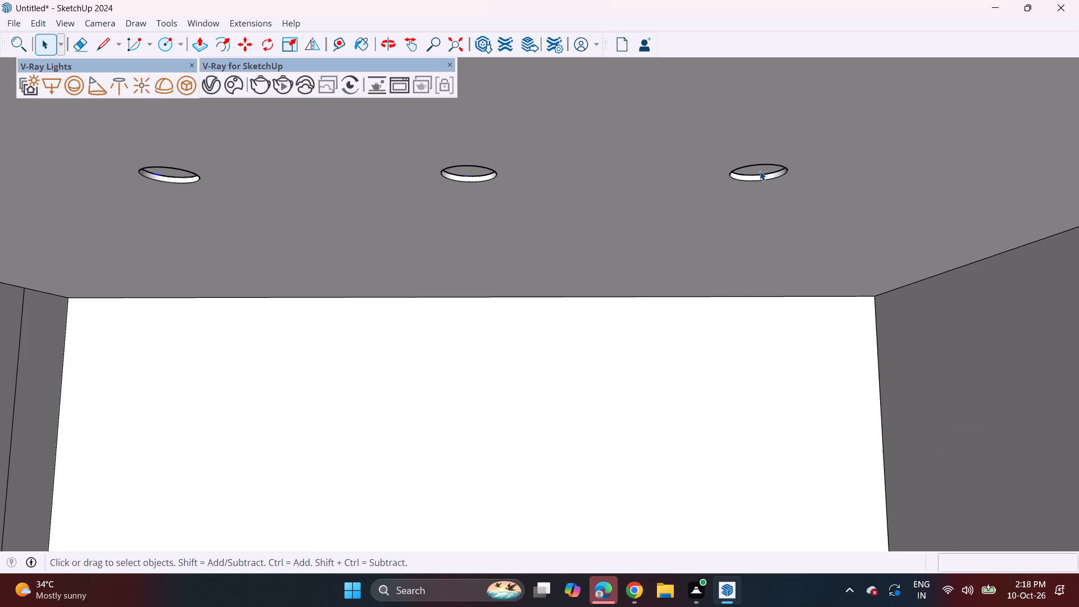
left_click(760, 171)
left_click(186, 85)
Open the ceiling disc group to inspect its contents, and close it again.
scroll(750, 173, "up", 3)
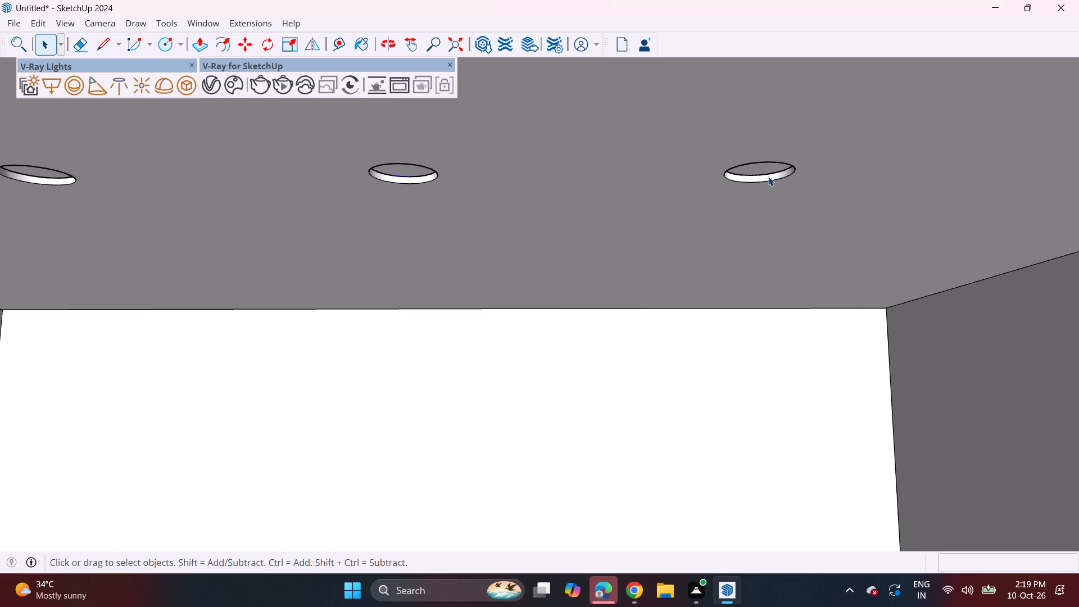
scroll(768, 176, "up", 5)
left_click(763, 165)
double_click(763, 165)
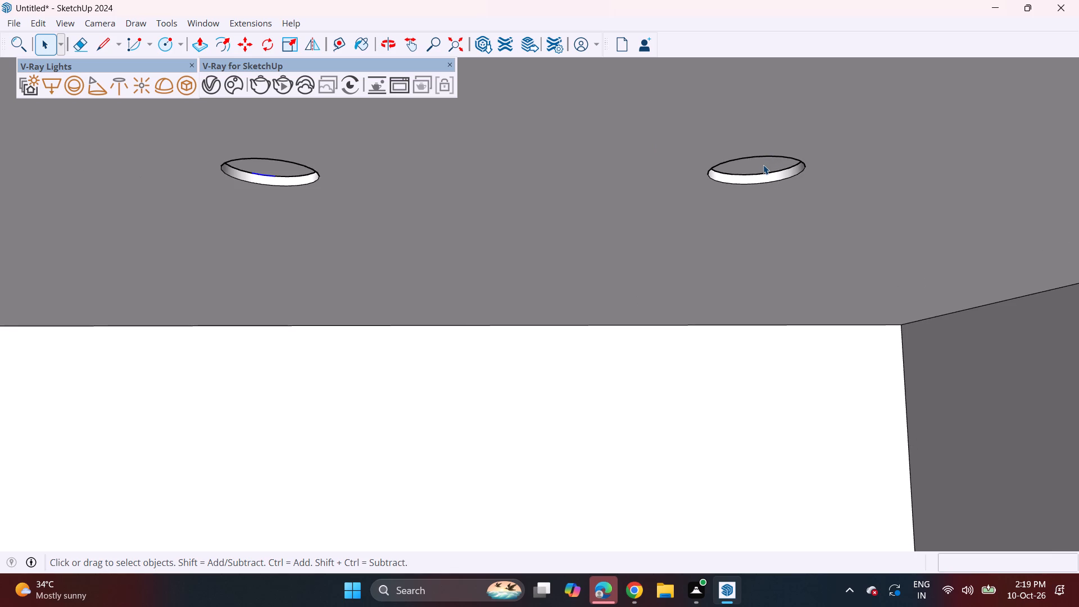
scroll(763, 165, "down", 5)
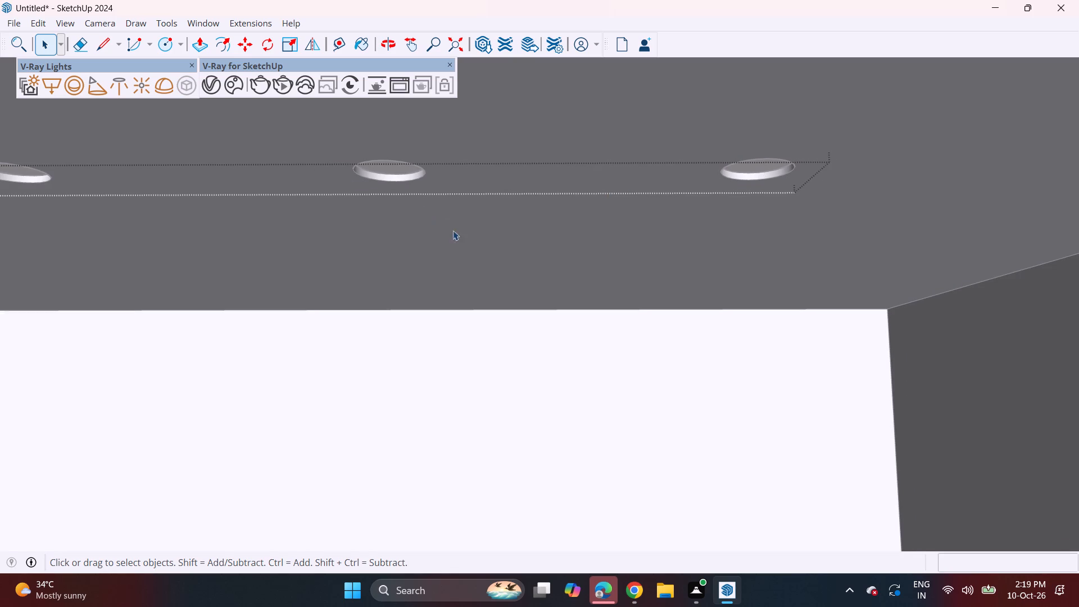
left_click(417, 348)
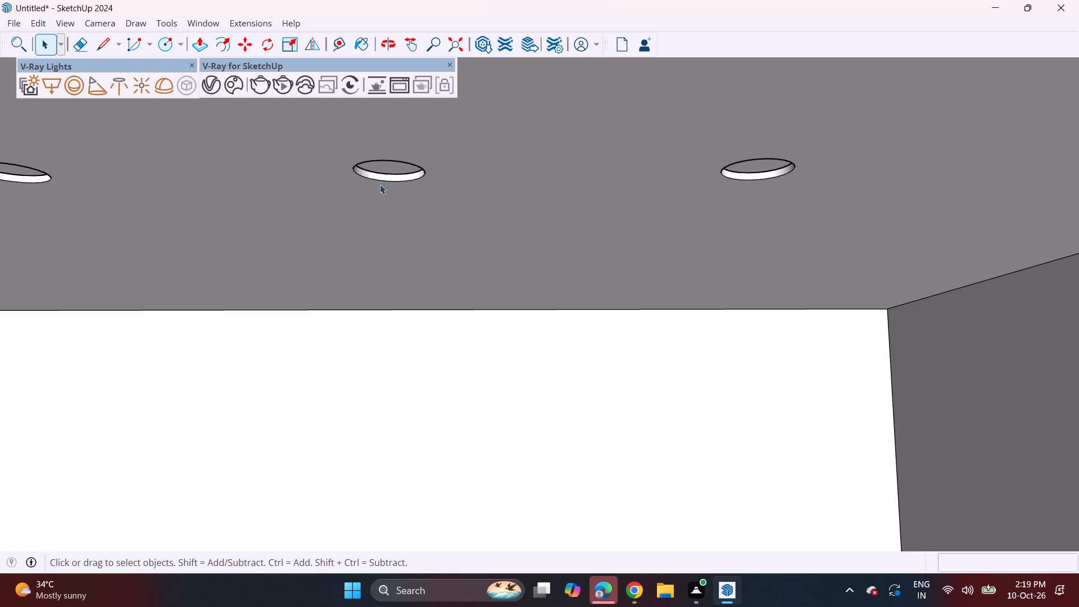
Apply the V-Ray Mesh Light conversion to the ceiling disc group again.
middle_click_drag(470, 192, 885, 76)
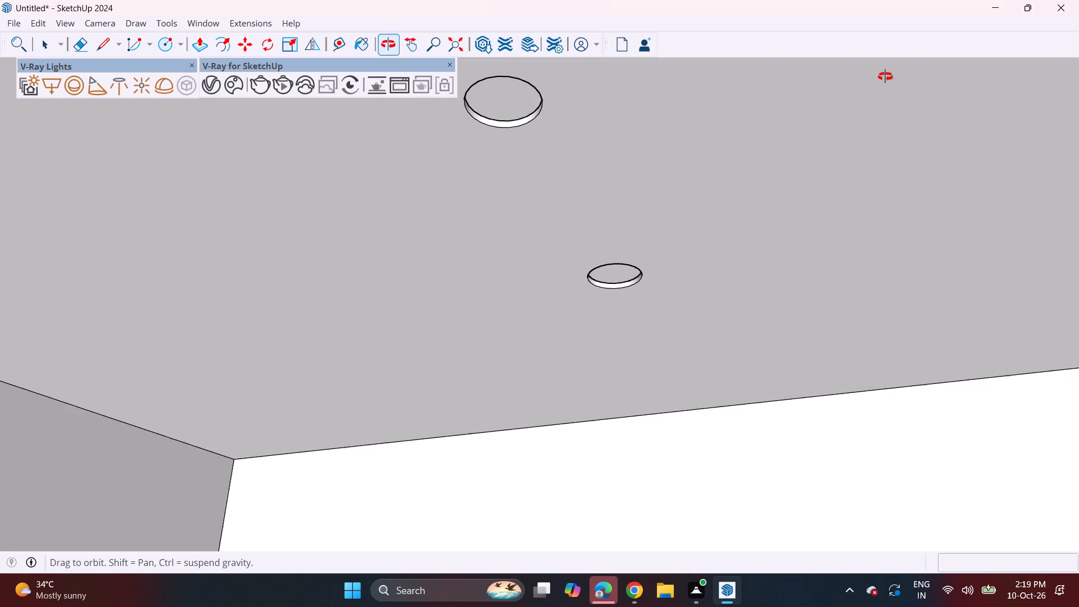
middle_click_drag(885, 76, 936, 89)
left_click(565, 280)
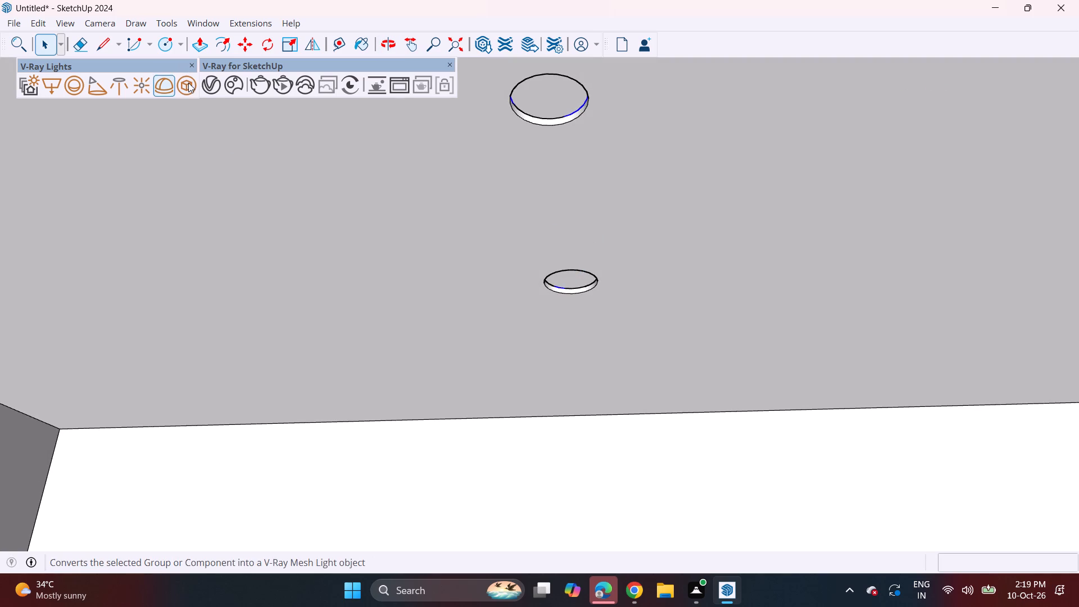
left_click(188, 84)
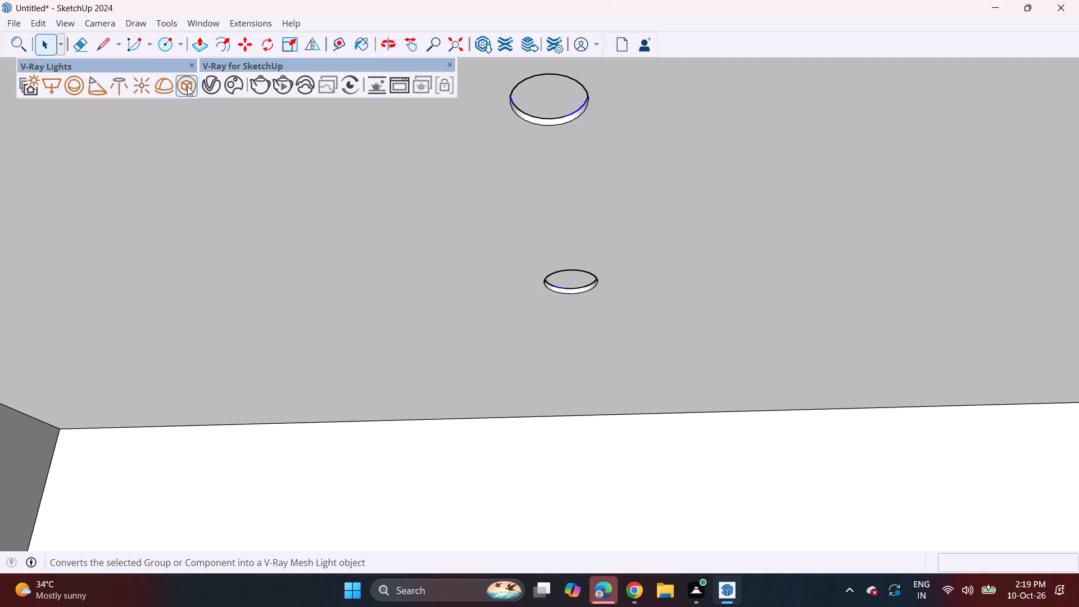
left_click(187, 87)
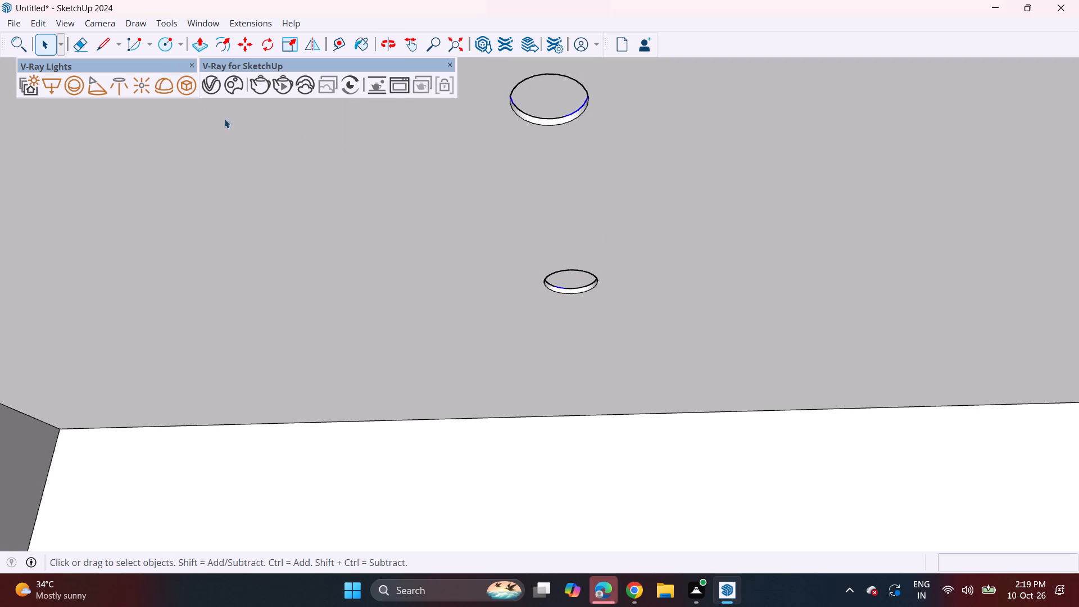
Examine the whole house from outside, including the roofs, upper-floor doors and curtains on the facade.
scroll(532, 214, "down", 5)
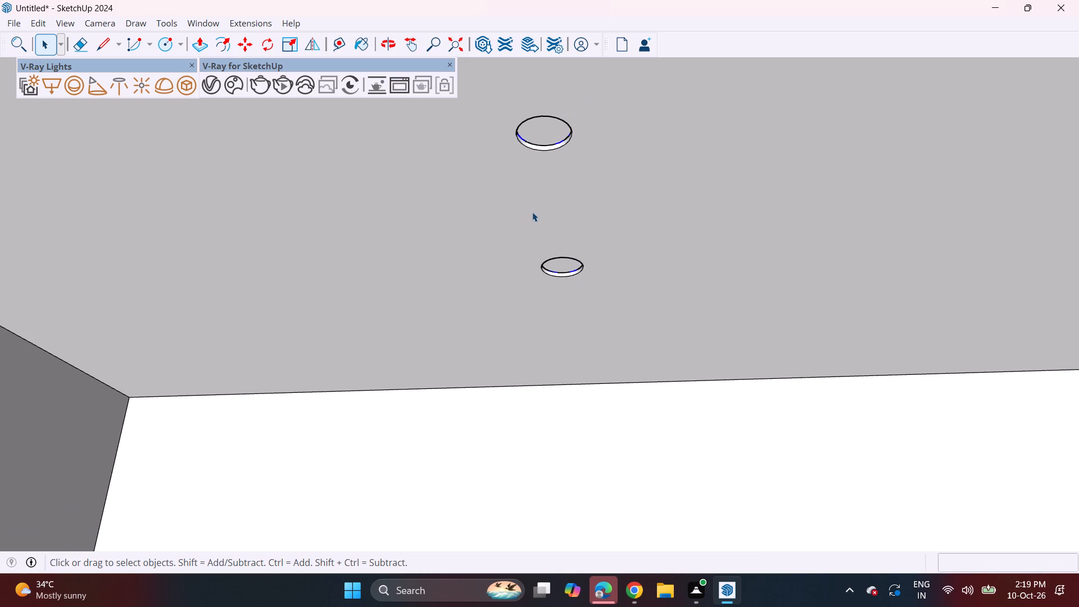
scroll(532, 212, "down", 8)
middle_click_drag(549, 250, 565, 278)
left_click_drag(565, 278, 575, 323)
right_click_drag(565, 278, 575, 323)
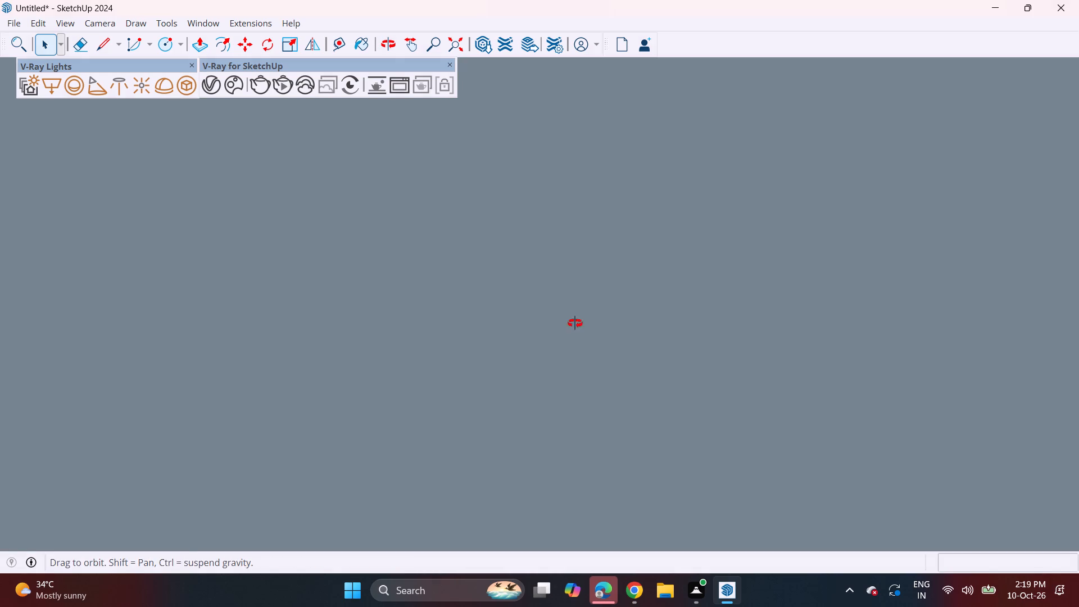
left_click_drag(575, 323, 578, 366)
right_click_drag(575, 323, 578, 366)
middle_click(578, 366)
scroll(583, 279, "down", 5)
left_click(460, 47)
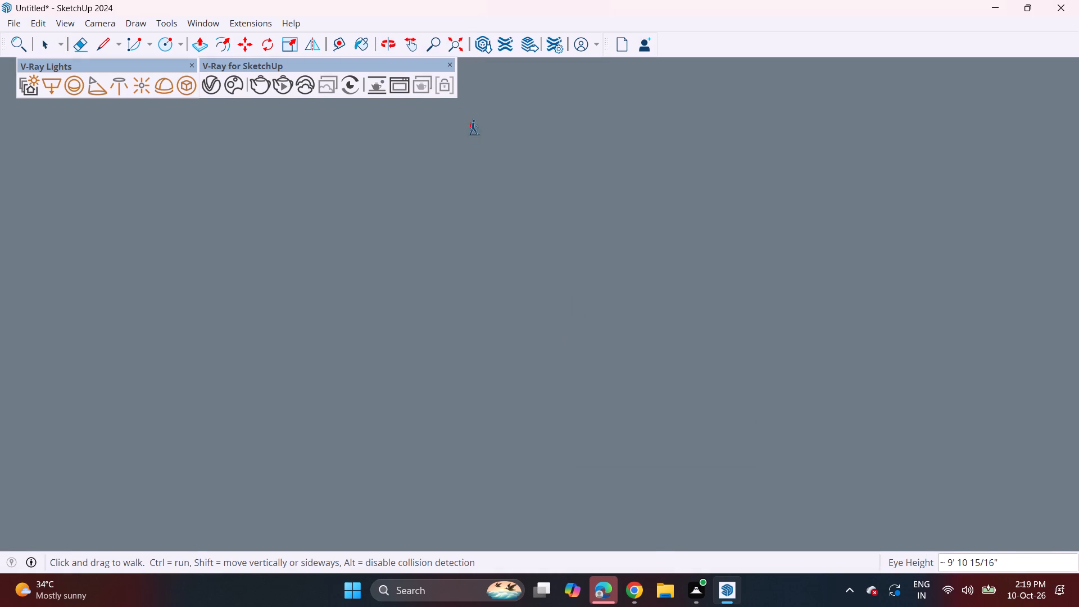
middle_click_drag(564, 232, 562, 310)
middle_click_drag(655, 226, 600, 358)
middle_click_drag(565, 323, 568, 337)
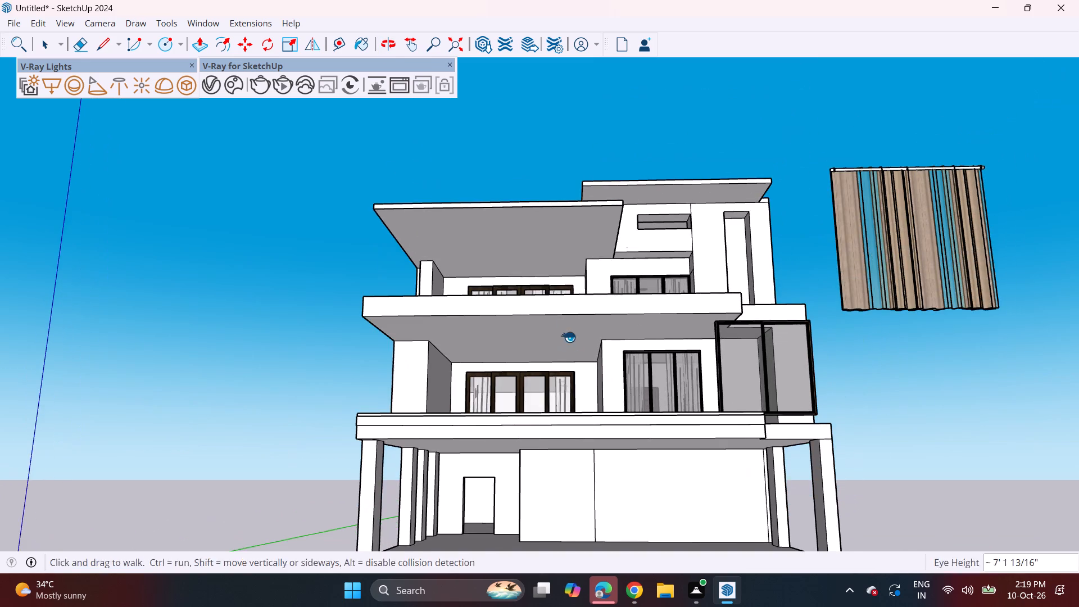
middle_click_drag(568, 337, 570, 393)
middle_click_drag(537, 197, 549, 286, "shift")
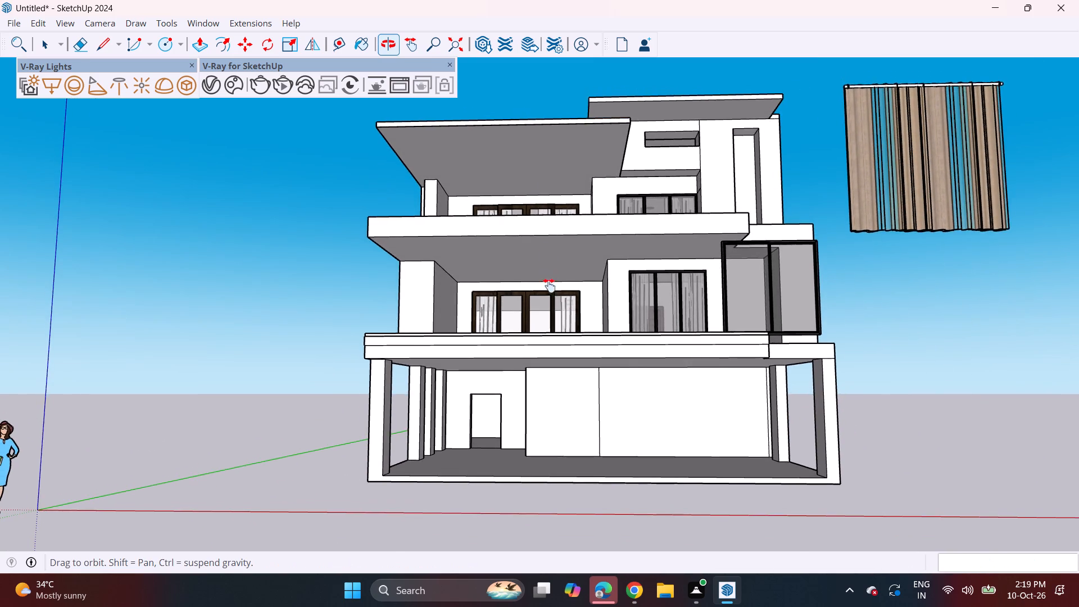
middle_click_drag(549, 286, 549, 293, "shift")
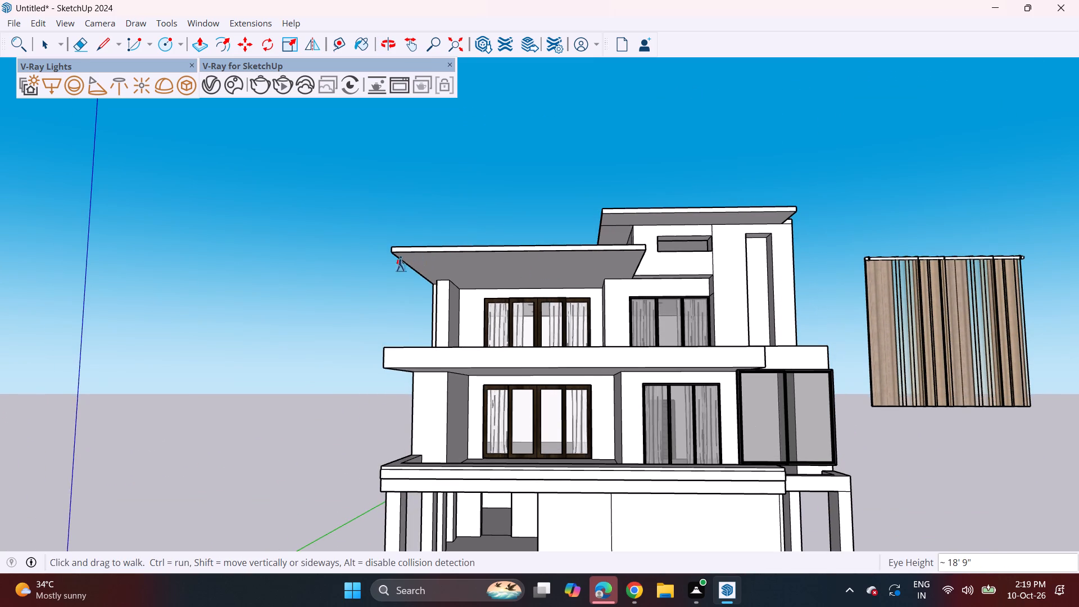
left_click(44, 42)
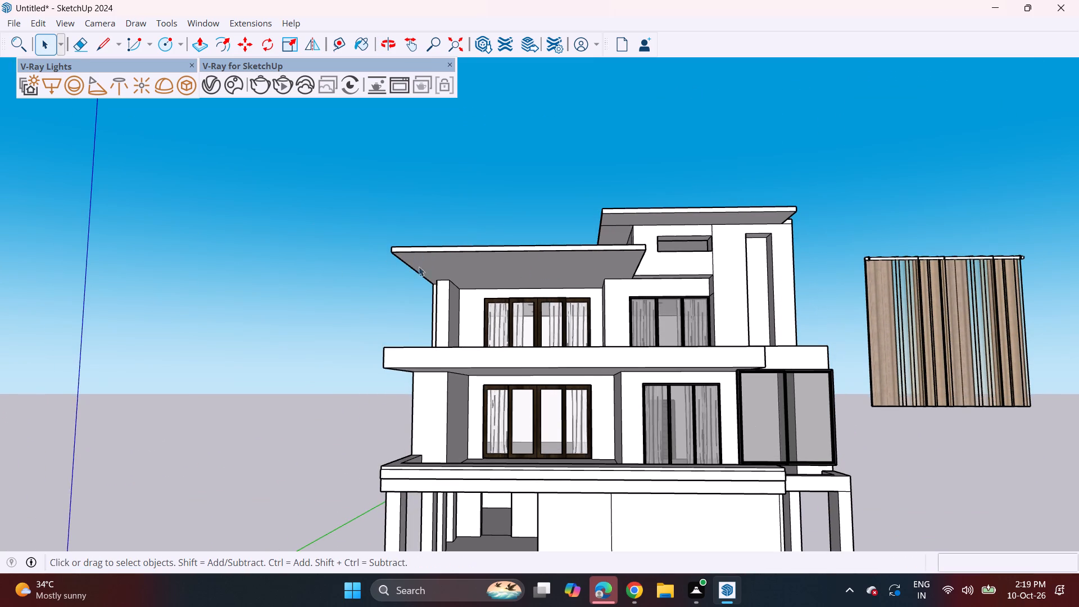
Explode the upper-floor wooden door's curtain component, repeating on its nested parts until the curtain pieces are separate.
scroll(525, 307, "up", 15)
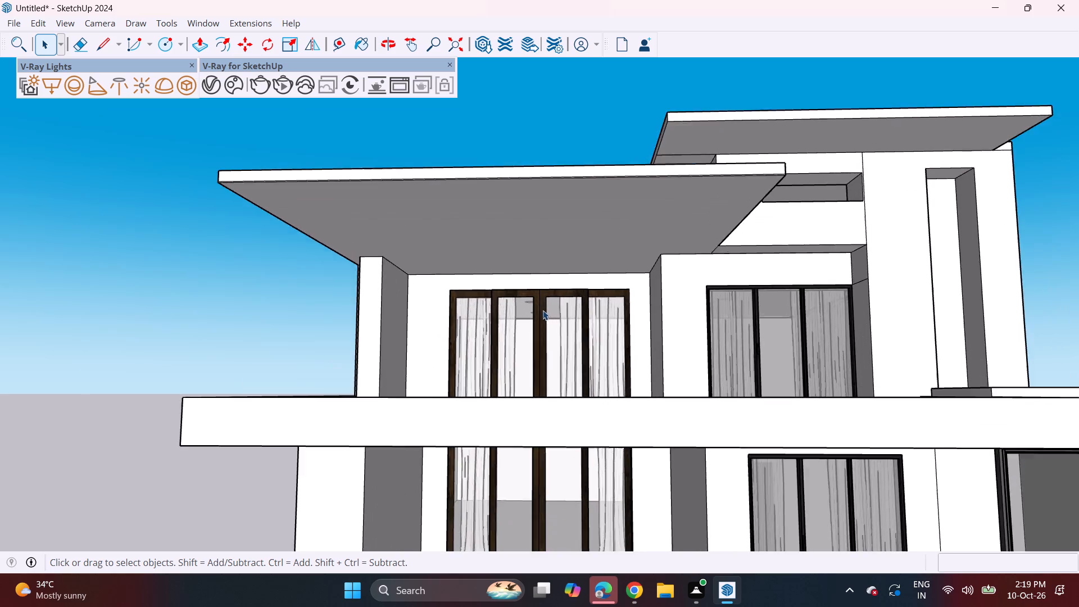
scroll(545, 308, "up", 12)
scroll(587, 337, "up", 6)
scroll(587, 334, "up", 20)
scroll(587, 334, "up", 2)
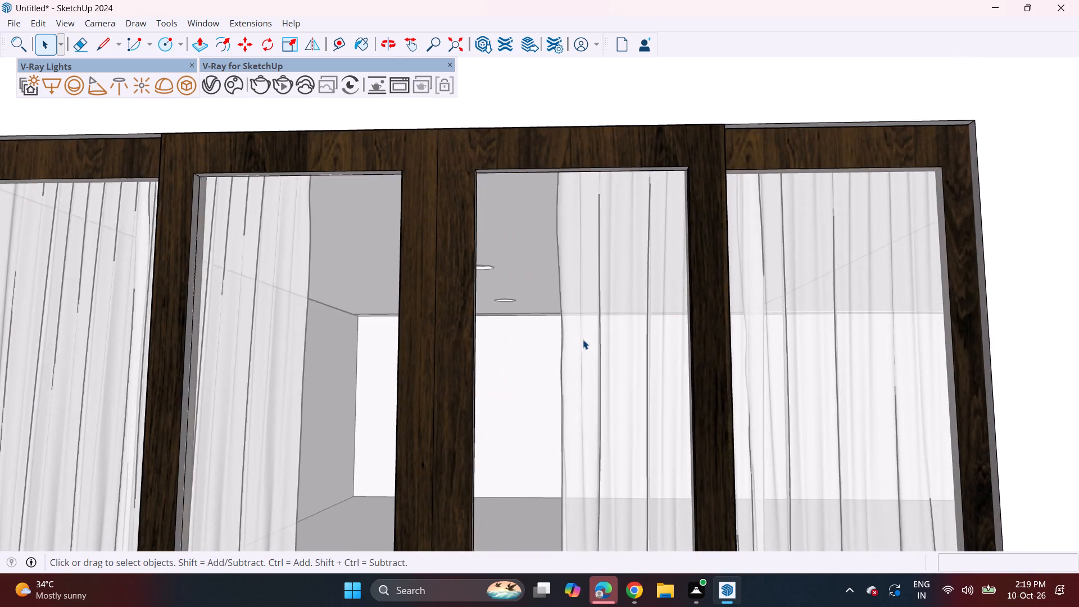
middle_click_drag(583, 339, 0, 396)
scroll(573, 344, "up", 1)
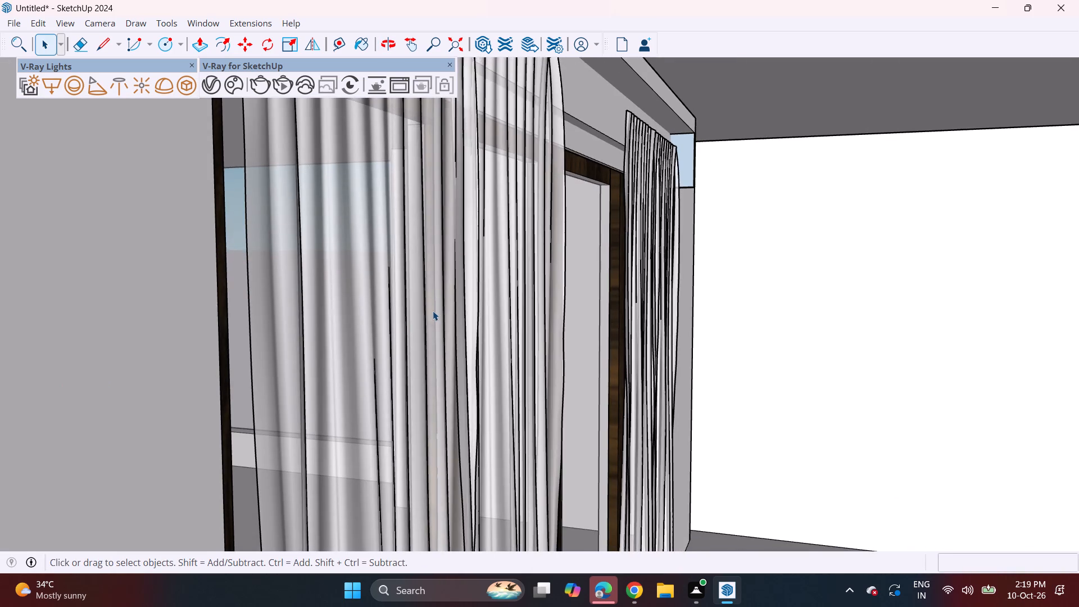
scroll(433, 311, "down", 5)
left_click(452, 318)
right_click_drag(479, 334, 481, 339)
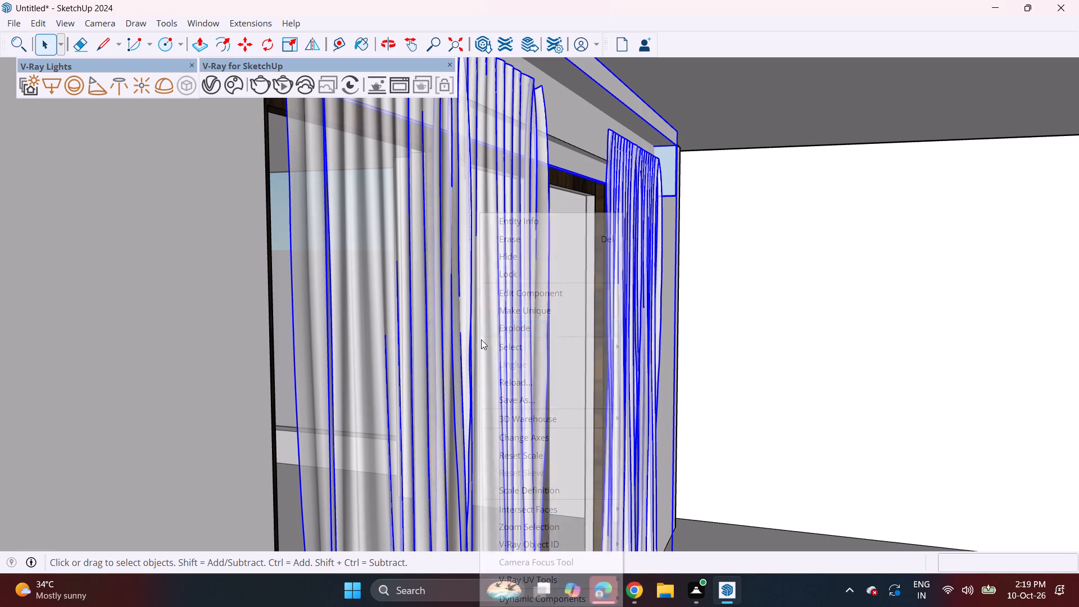
right_click_drag(481, 339, 476, 343)
left_click(532, 328)
left_click(472, 315)
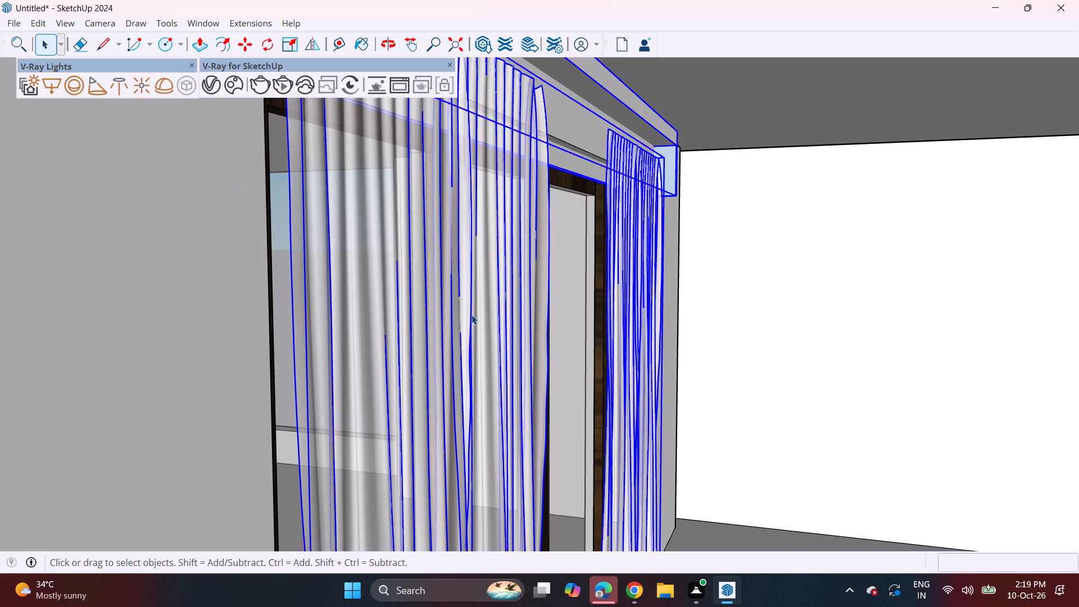
right_click(470, 315)
left_click(542, 120)
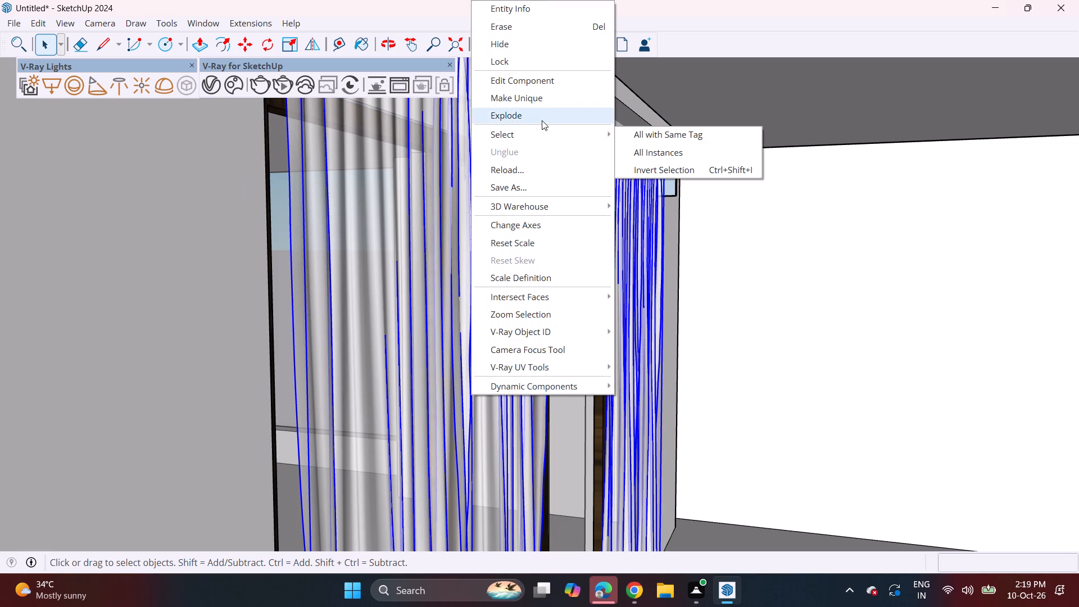
left_click(501, 257)
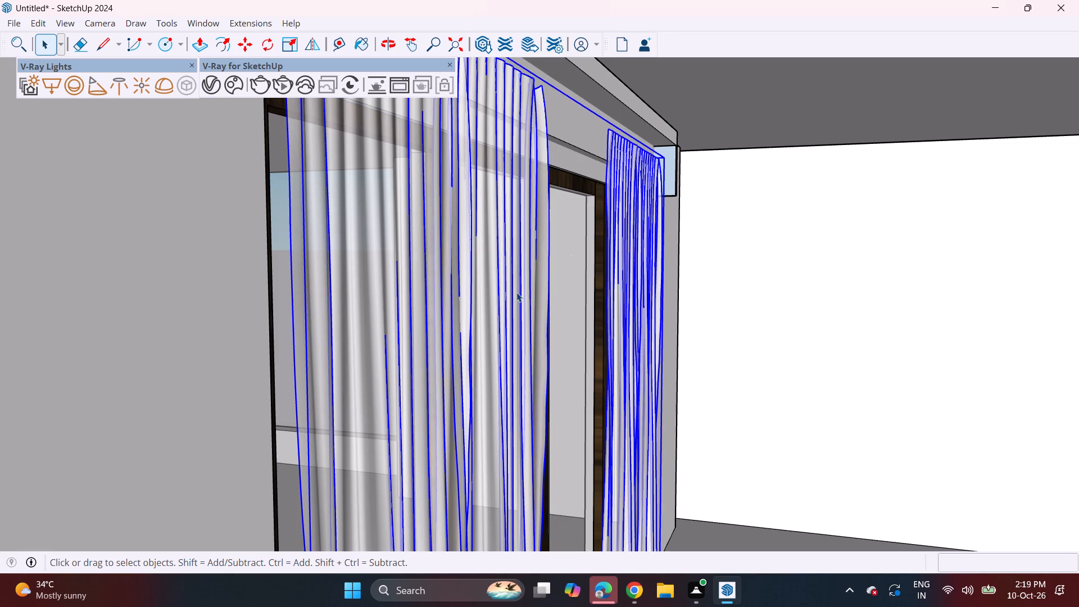
right_click(516, 292)
left_click(568, 392)
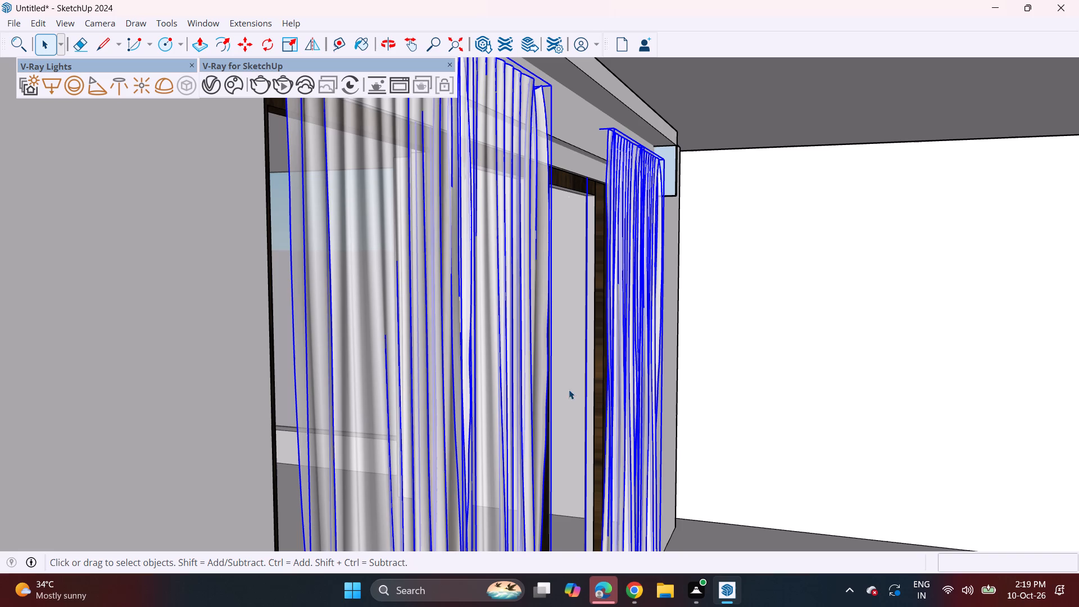
Delete the two inner curtain pieces behind the upper-floor door's middle panes.
left_click(492, 317)
key("Delete")
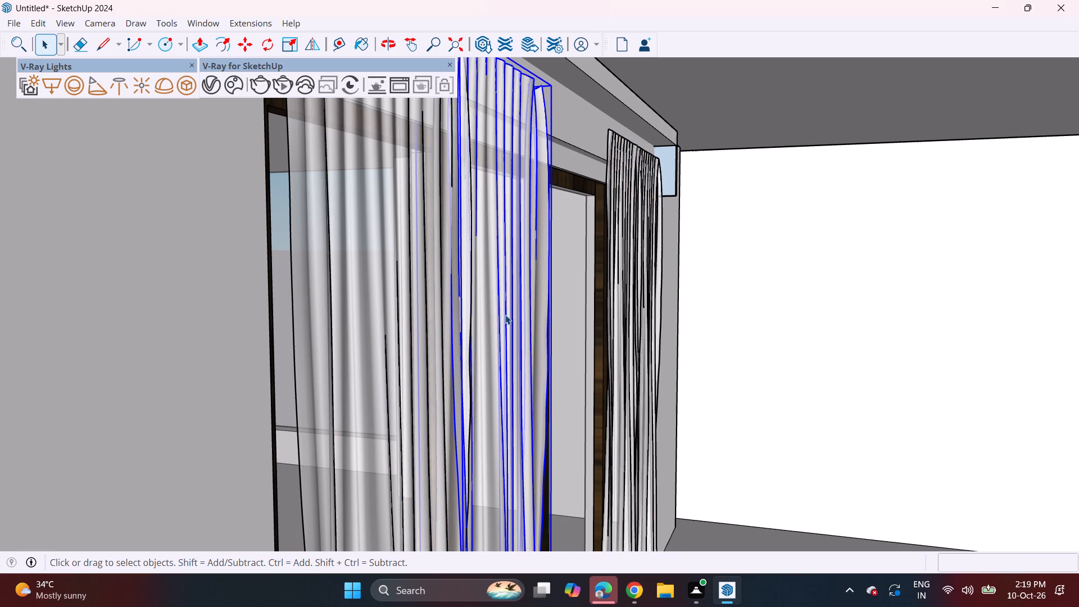
left_click(622, 309)
key("Delete")
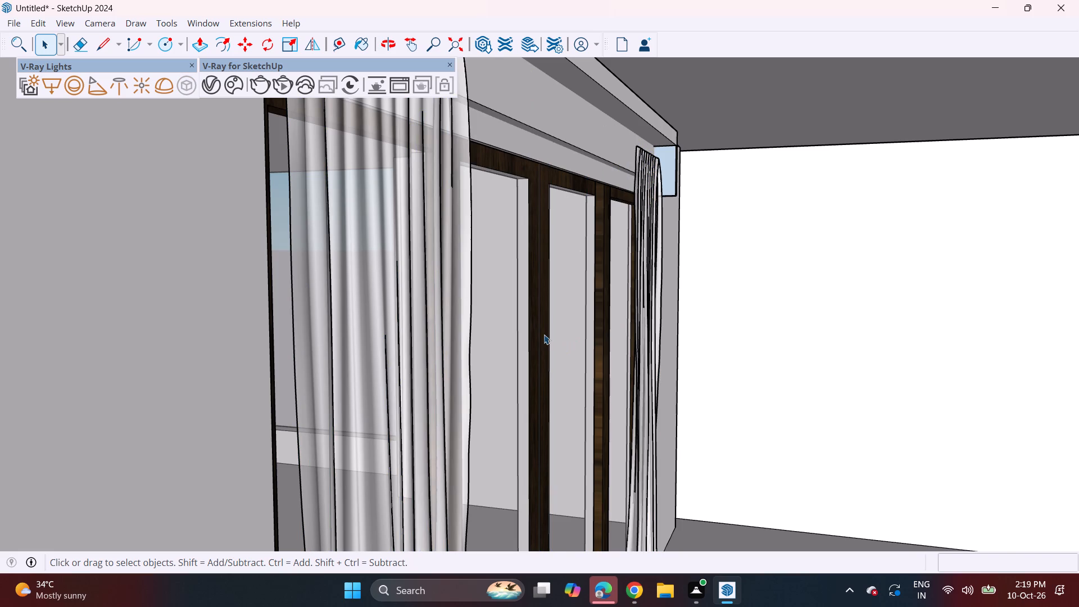
Examine the upper-floor door's thinned curtains and the facade's doors on both floors from outside.
middle_click_drag(544, 334, 1028, 309)
scroll(914, 312, "down", 4)
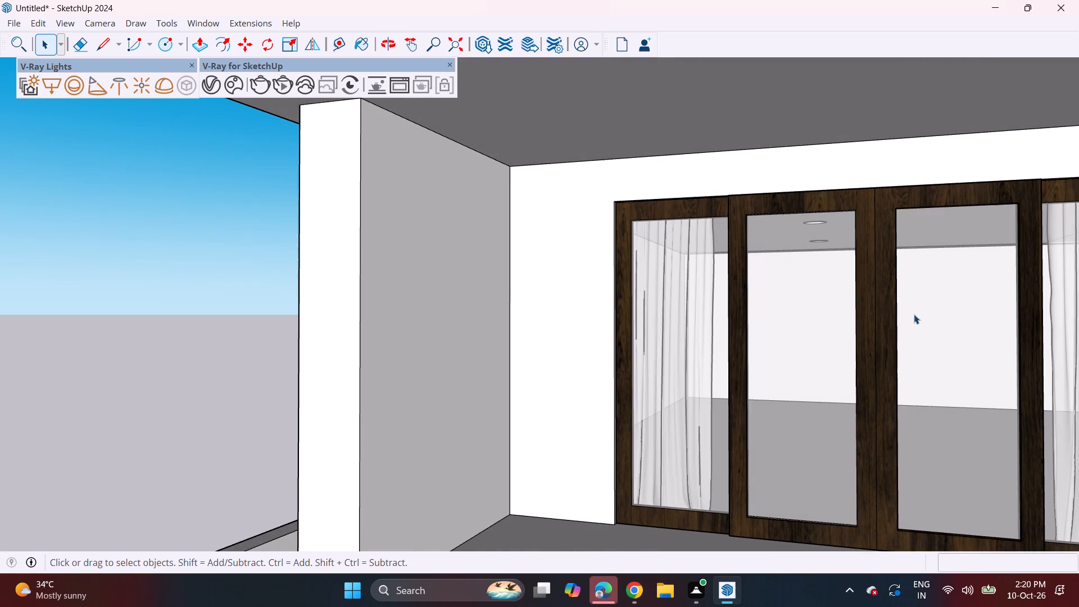
scroll(890, 354, "down", 4)
middle_click_drag(875, 371, 664, 305, "shift")
scroll(650, 311, "down", 2)
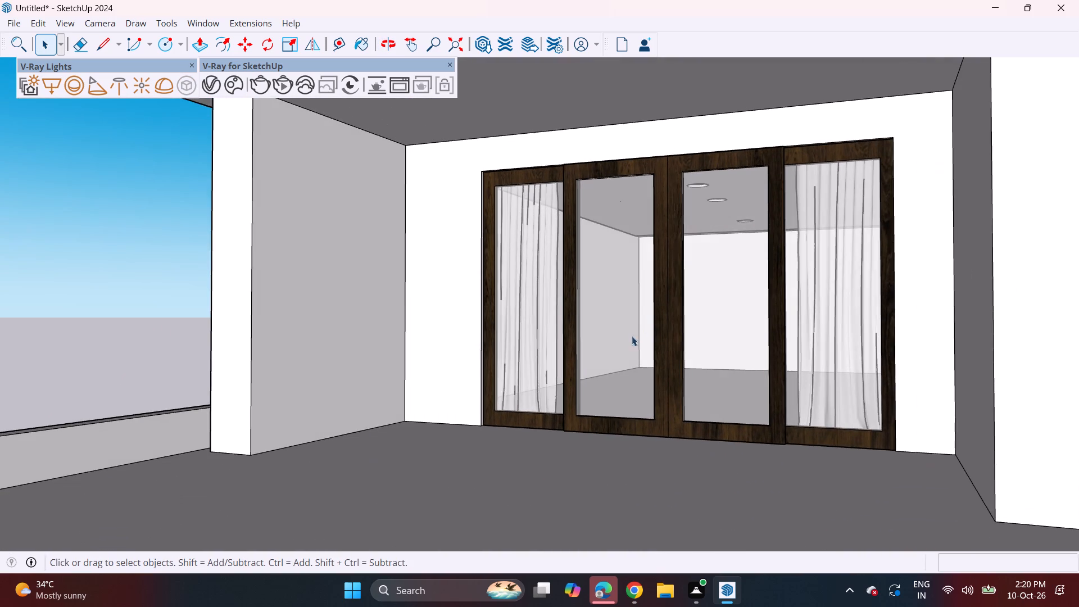
scroll(624, 343, "down", 19)
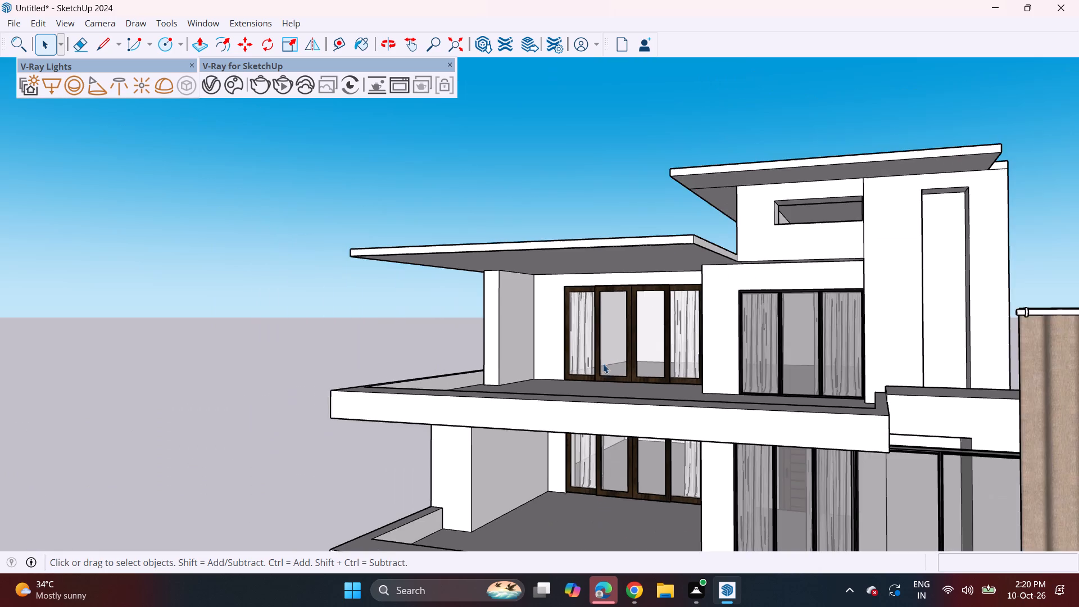
middle_click_drag(596, 375, 664, 356)
middle_click_drag(758, 402, 544, 387)
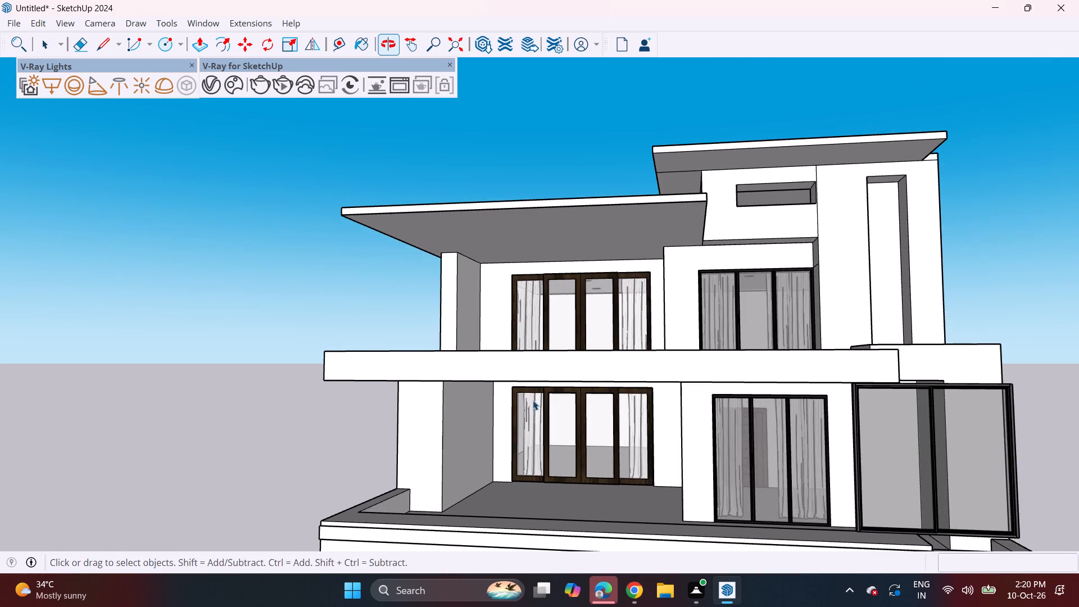
middle_click_drag(534, 401, 596, 387)
middle_click_drag(562, 414, 563, 414)
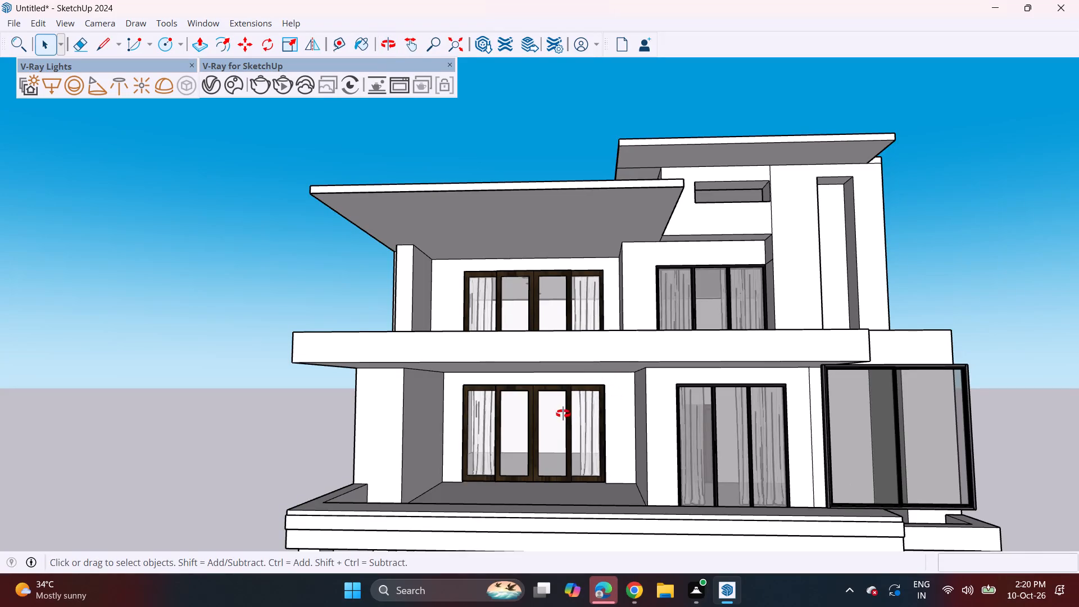
middle_click_drag(563, 414, 616, 375)
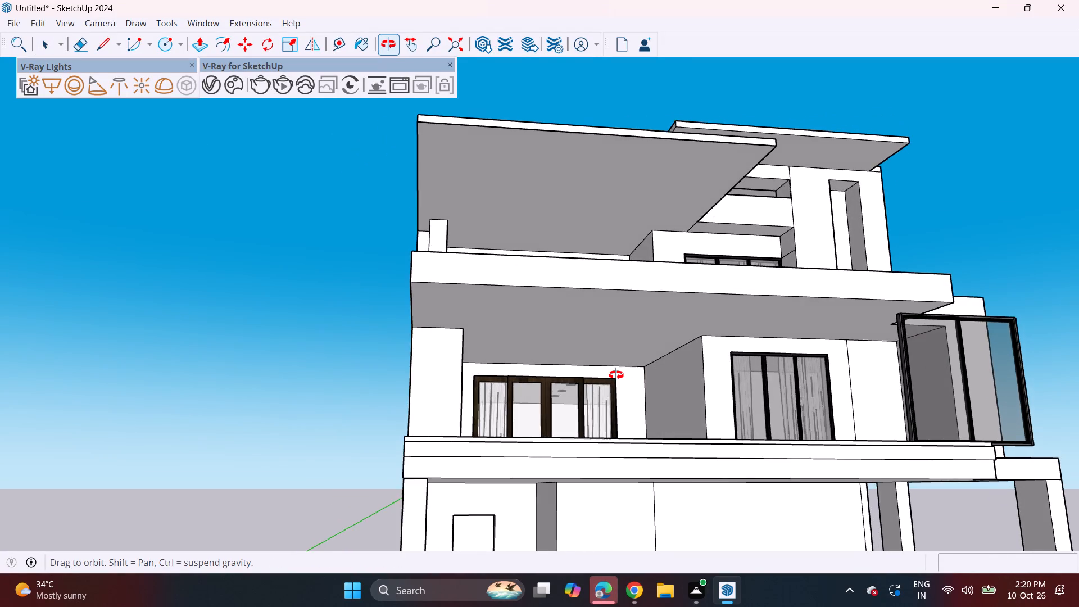
middle_click_drag(616, 375, 598, 374)
Draw a circle of about 6" radius on the ceiling behind the lower wooden door, beside the existing row of recessed lights.
scroll(563, 397, "up", 8)
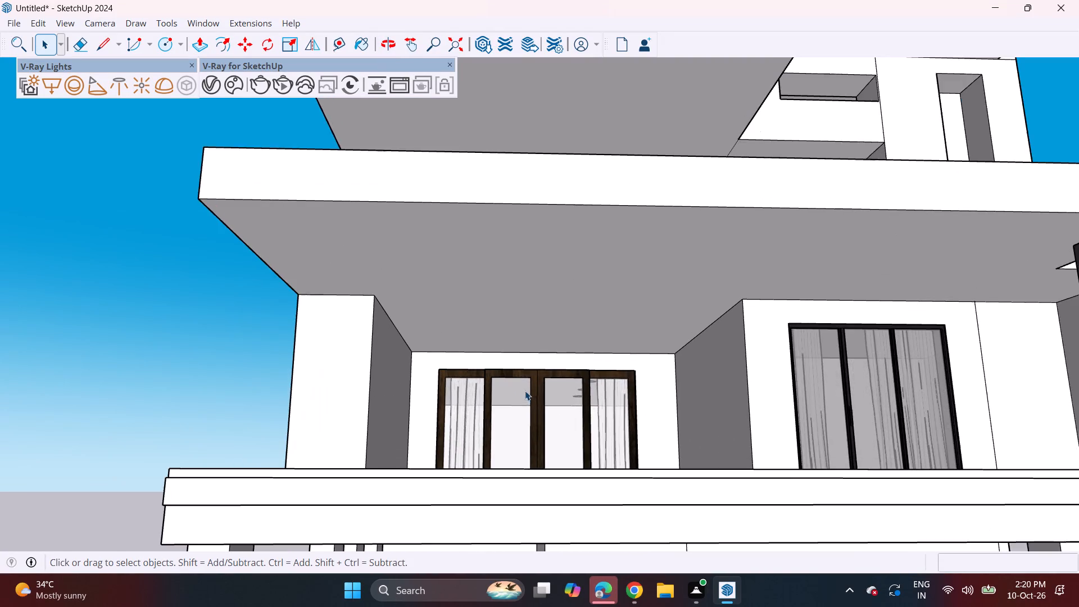
scroll(522, 390, "up", 4)
scroll(517, 391, "up", 20)
scroll(517, 391, "up", 2)
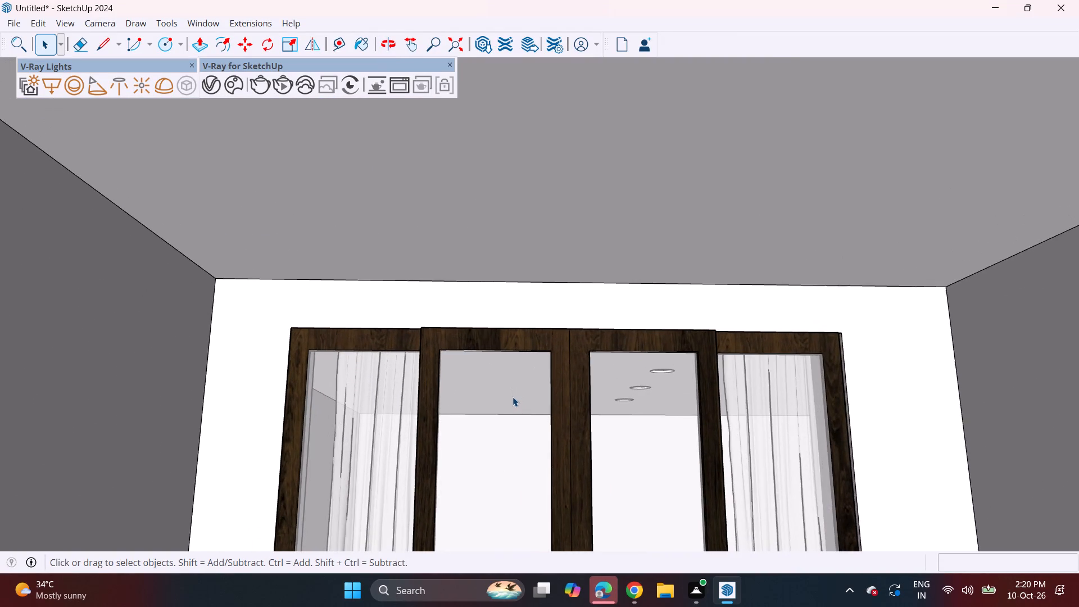
scroll(513, 397, "up", 20)
scroll(513, 397, "up", 10)
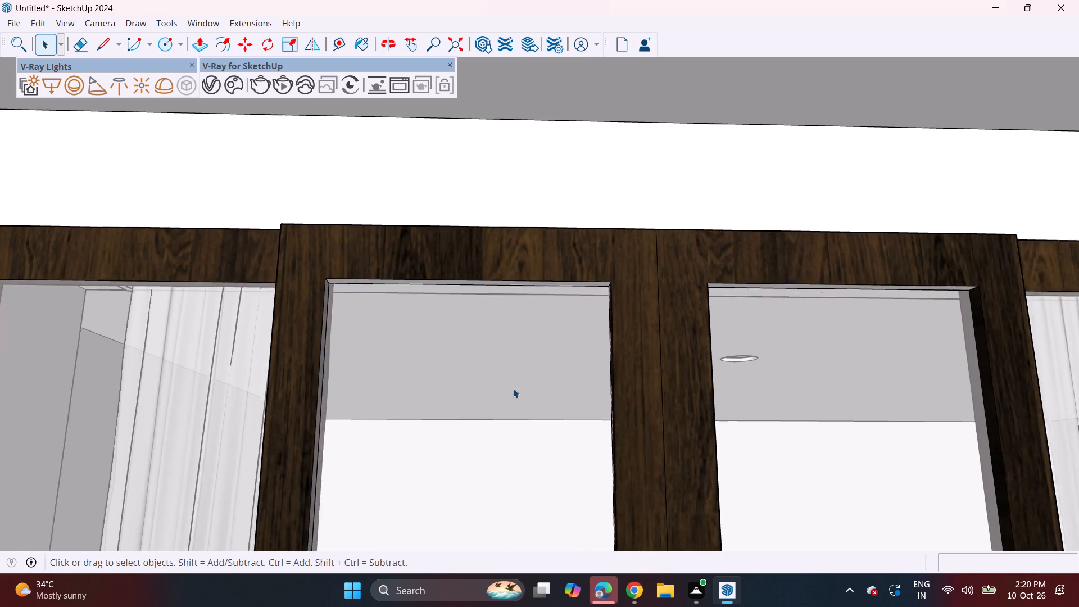
scroll(513, 388, "up", 14)
scroll(513, 393, "up", 18)
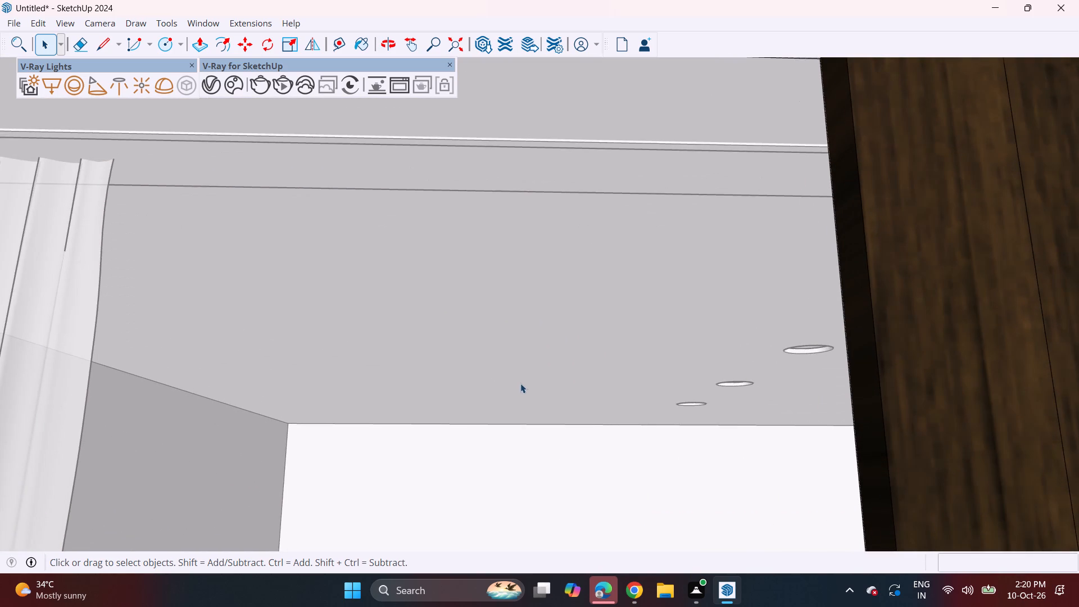
scroll(520, 383, "up", 20)
scroll(520, 383, "up", 14)
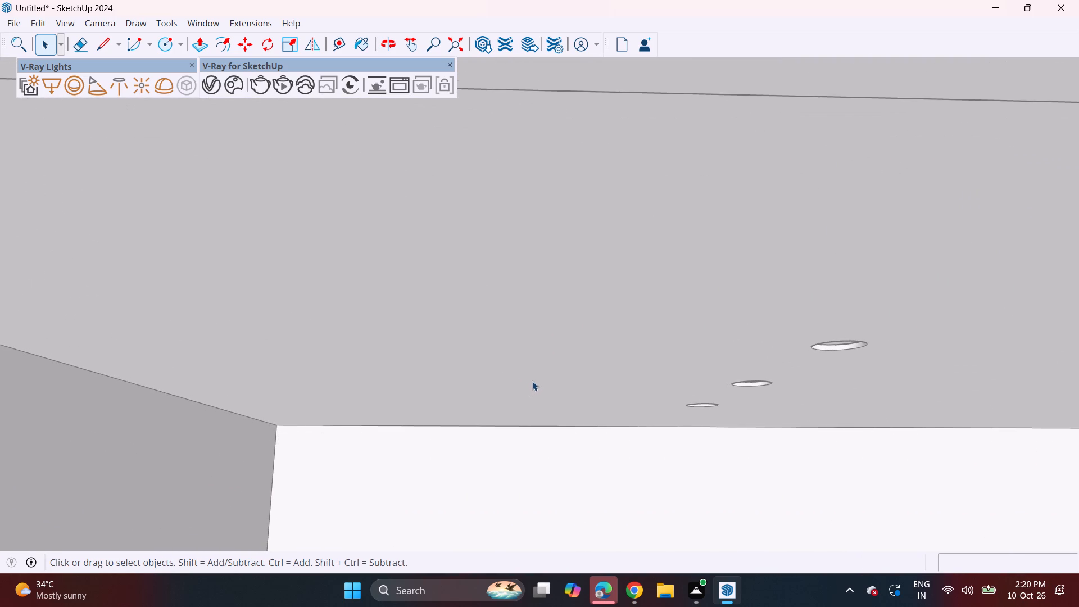
scroll(532, 381, "up", 16)
scroll(534, 382, "up", 12)
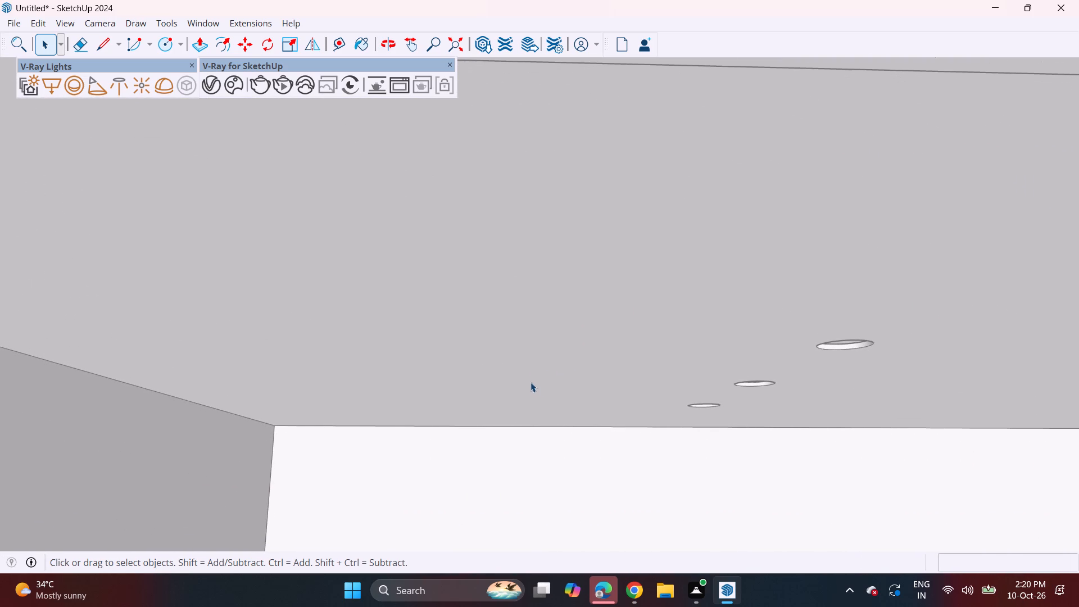
scroll(531, 382, "up", 20)
scroll(531, 382, "up", 10)
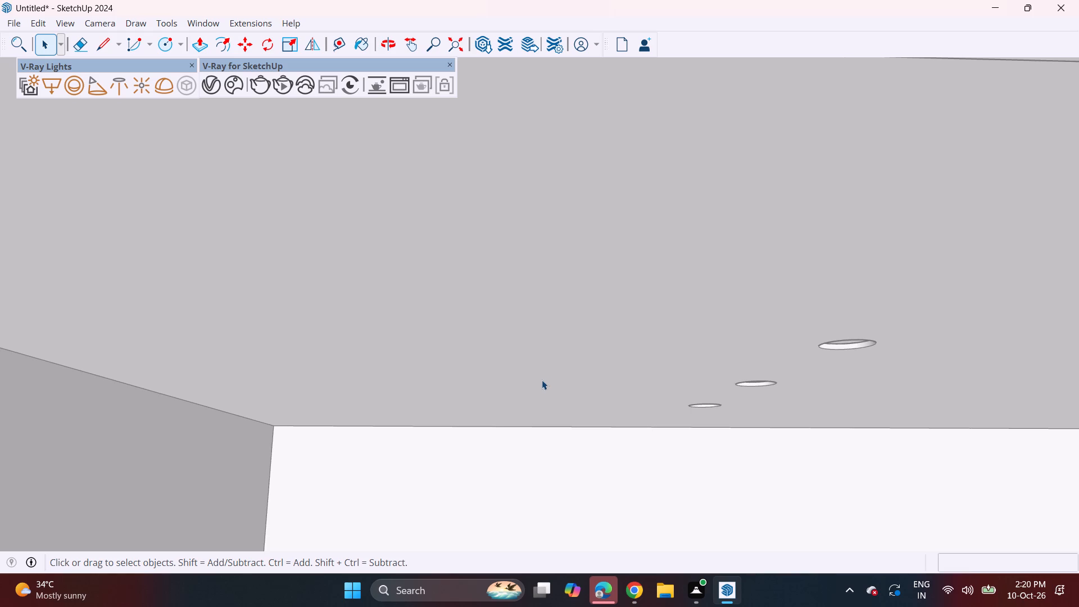
scroll(547, 378, "up", 20)
scroll(547, 378, "up", 11)
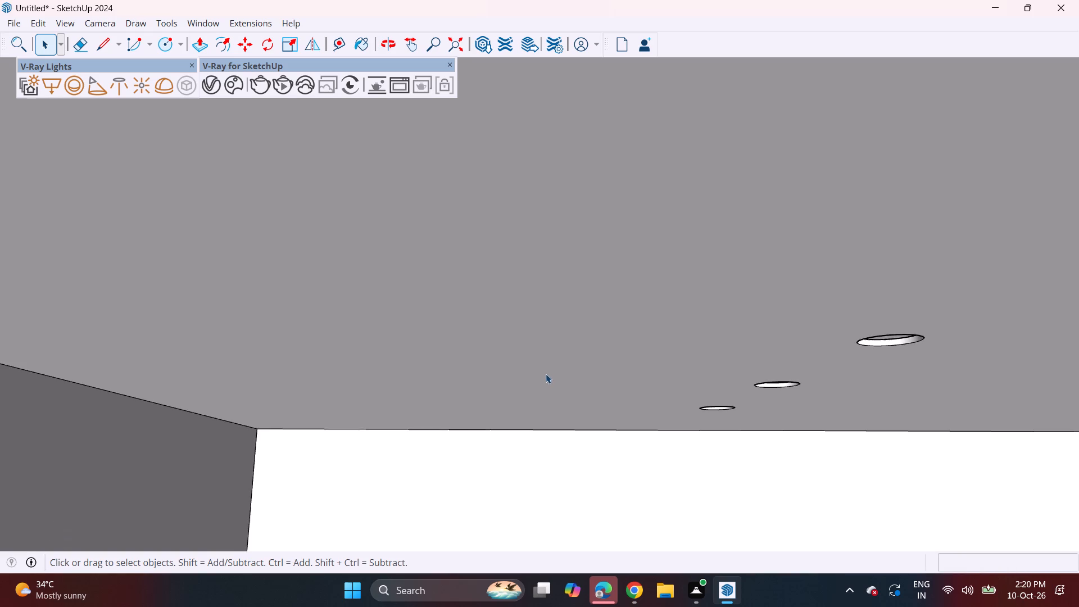
scroll(546, 374, "up", 6)
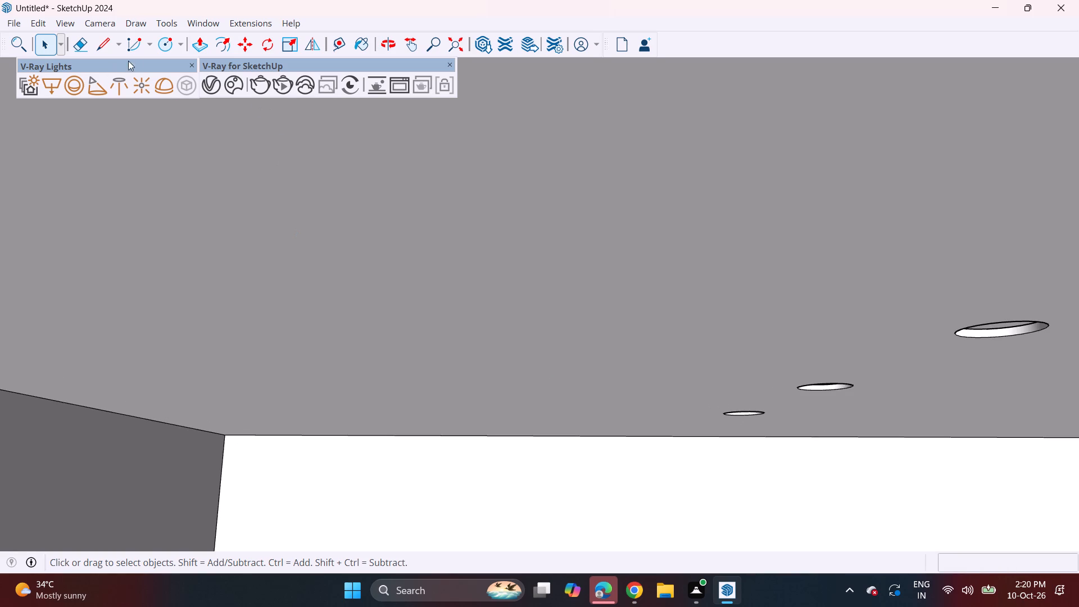
left_click(166, 42)
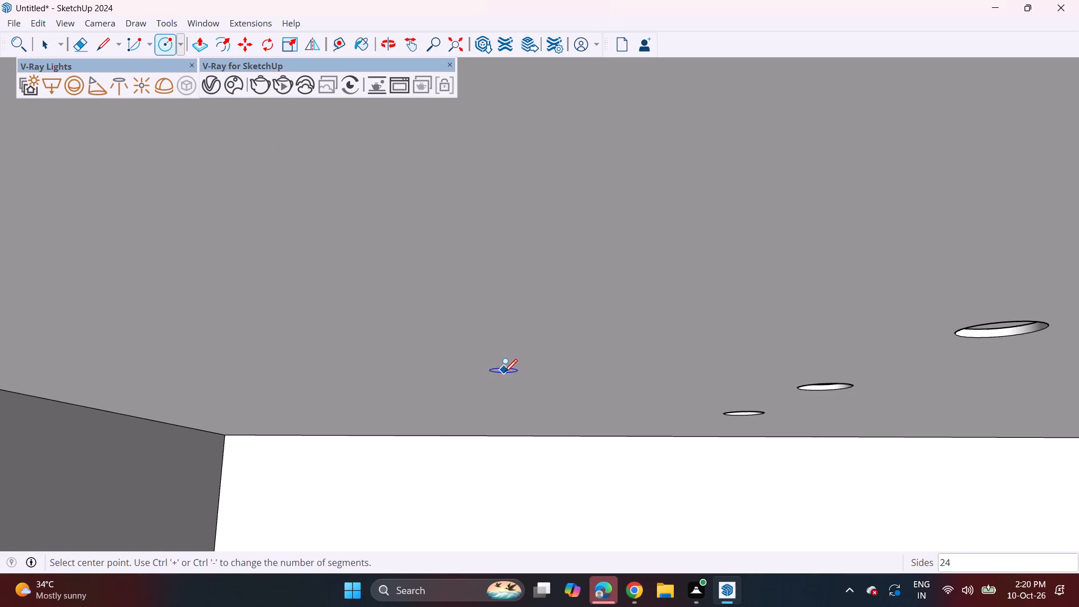
left_click(521, 409)
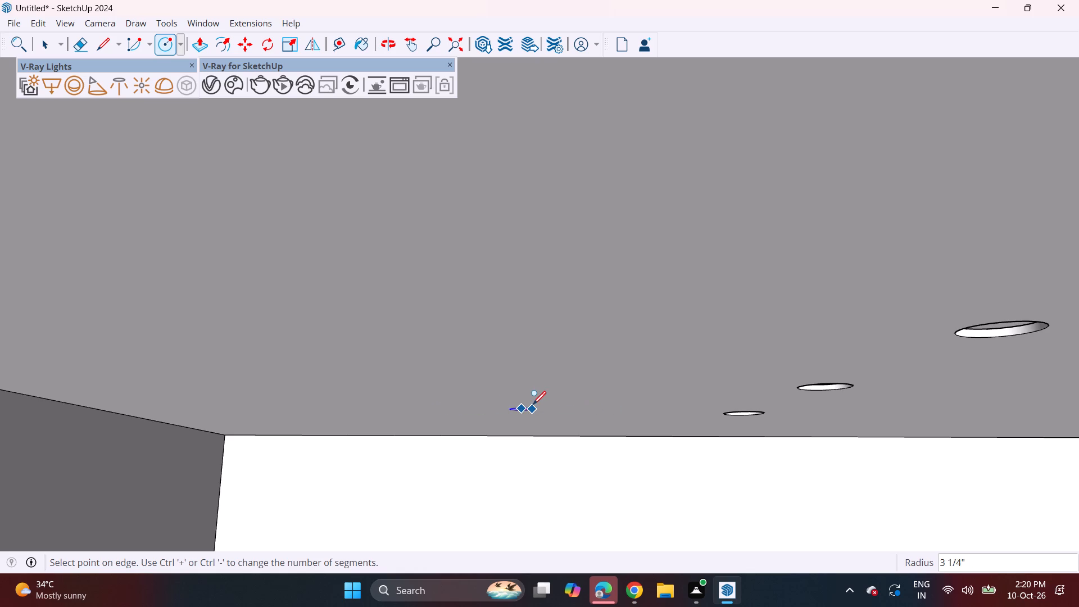
scroll(526, 406, "up", 2)
middle_click_drag(524, 407, 525, 394)
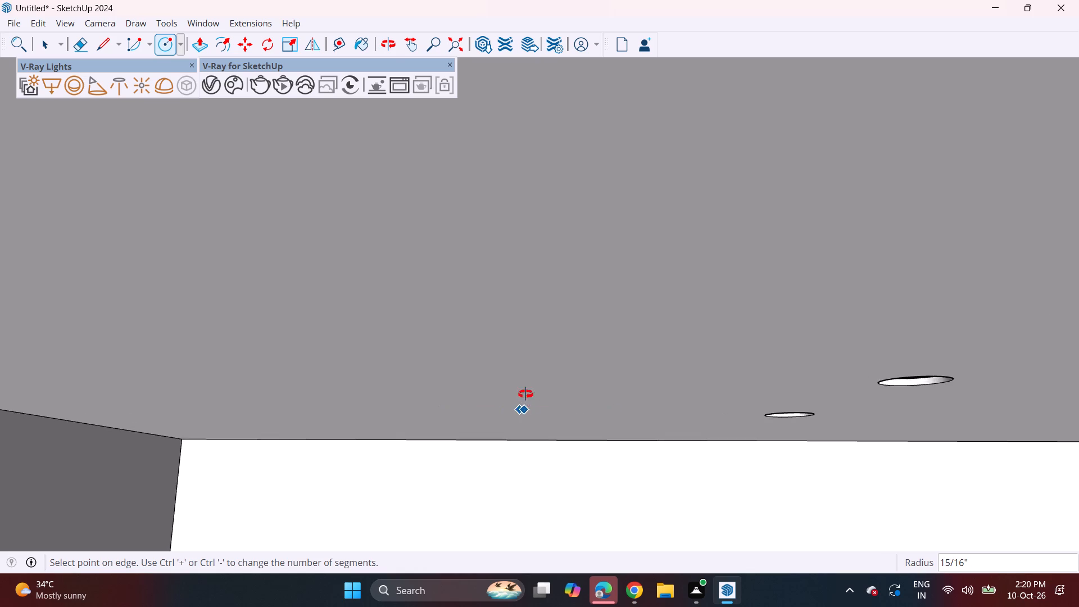
middle_click_drag(525, 394, 531, 371)
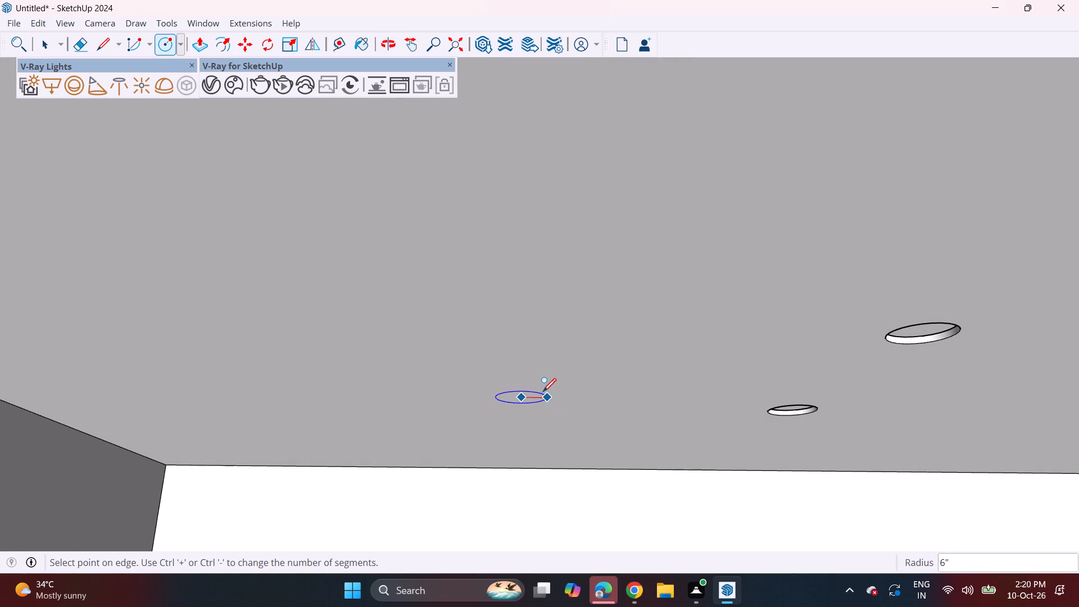
left_click(543, 391)
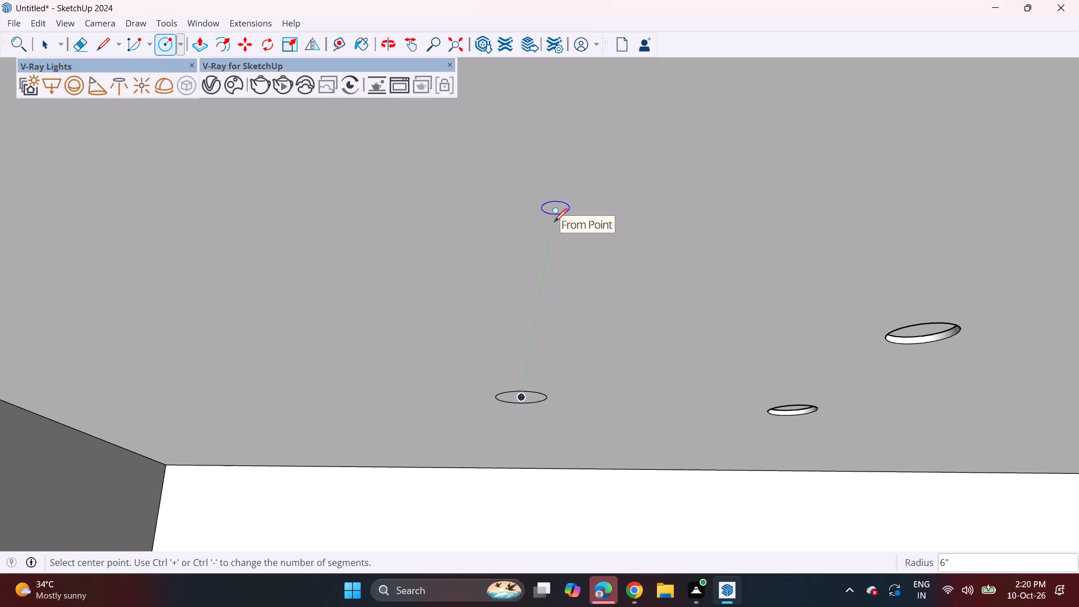
Draw two more ceiling circles in line with the first, with radii of about 4 13/16" and 2 5/8".
left_click(544, 280)
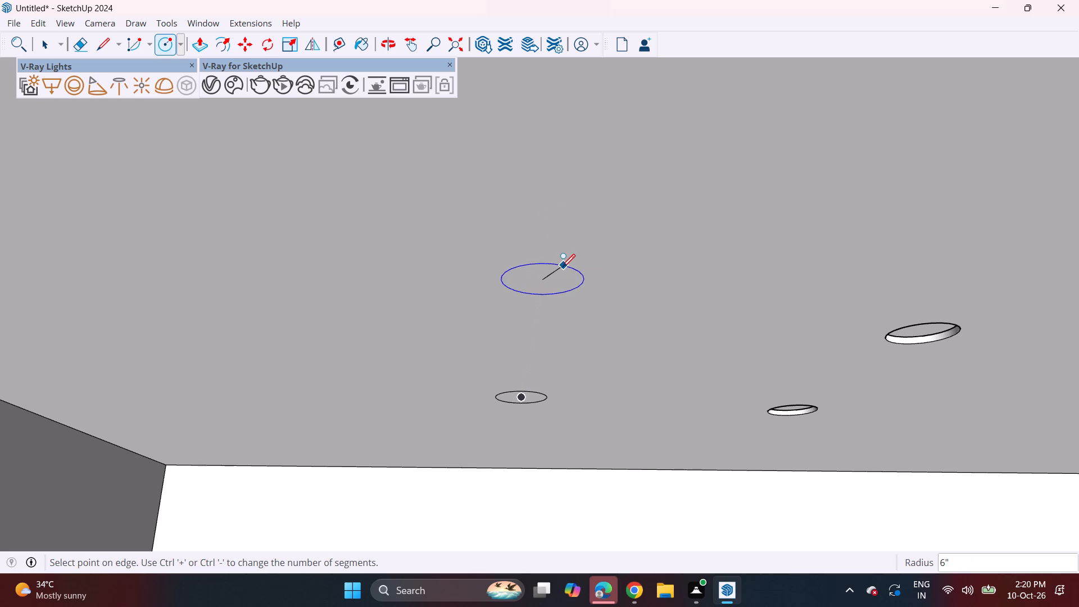
left_click(559, 270)
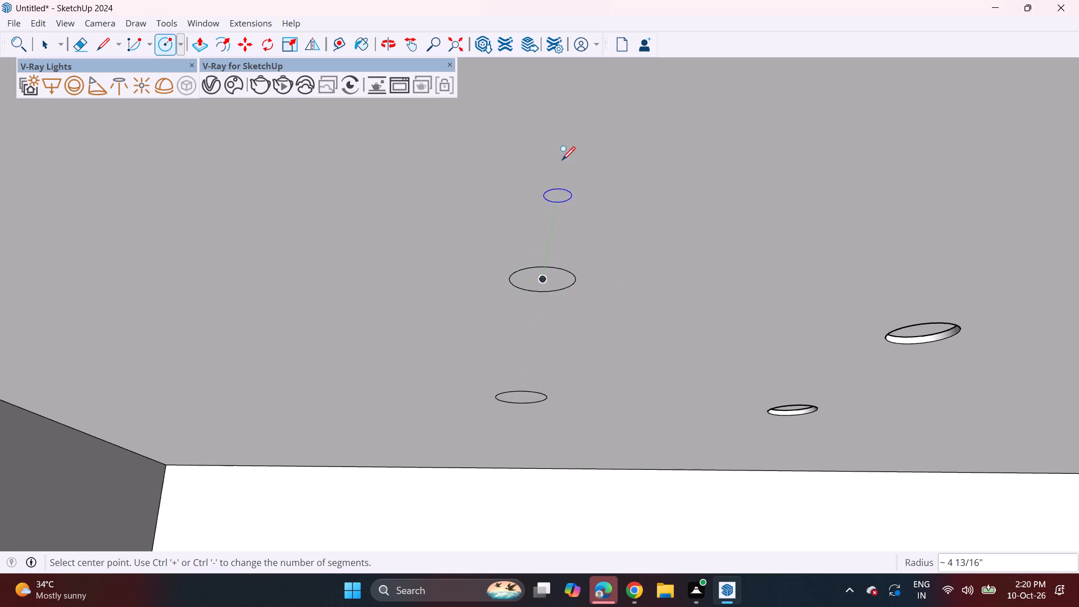
middle_click_drag(575, 115, 556, 239)
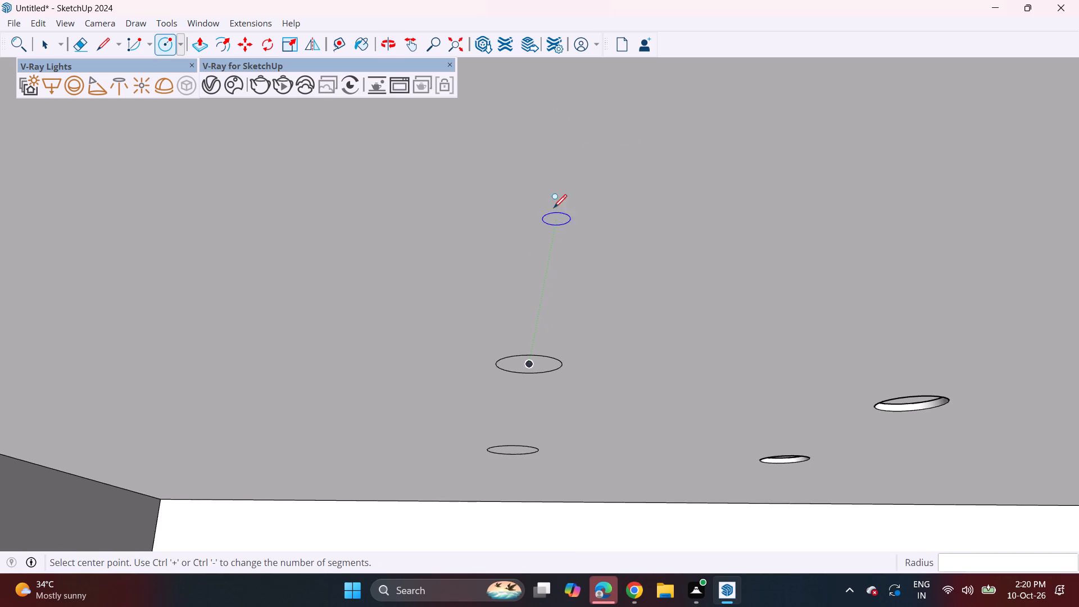
left_click(563, 191)
left_click(594, 192)
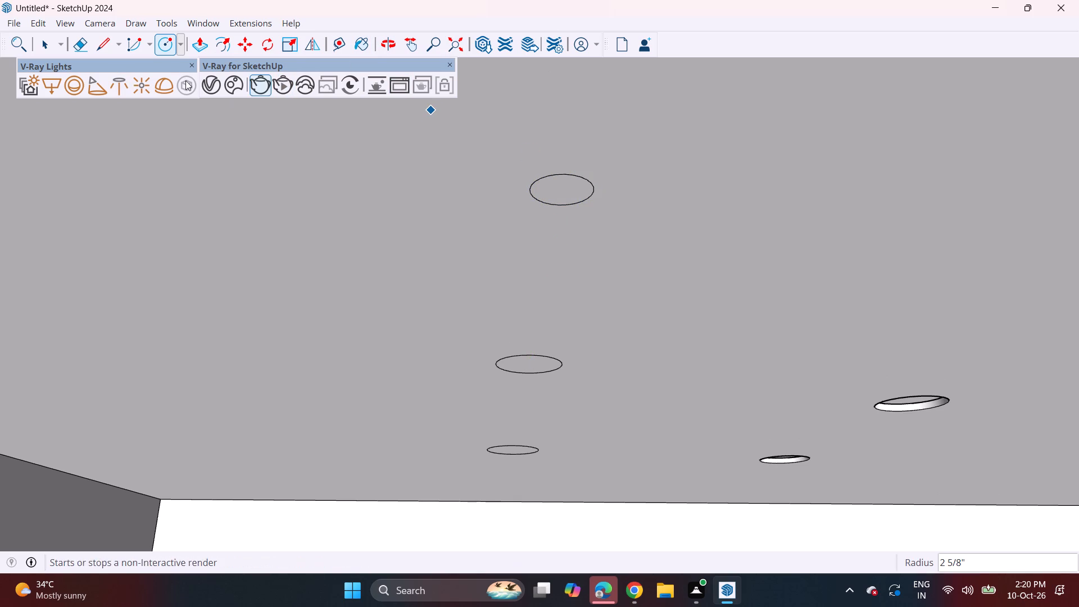
Push the three new ceiling circles 5/8" into the ceiling as recesses with Push/Pull.
key("space")
key("p")
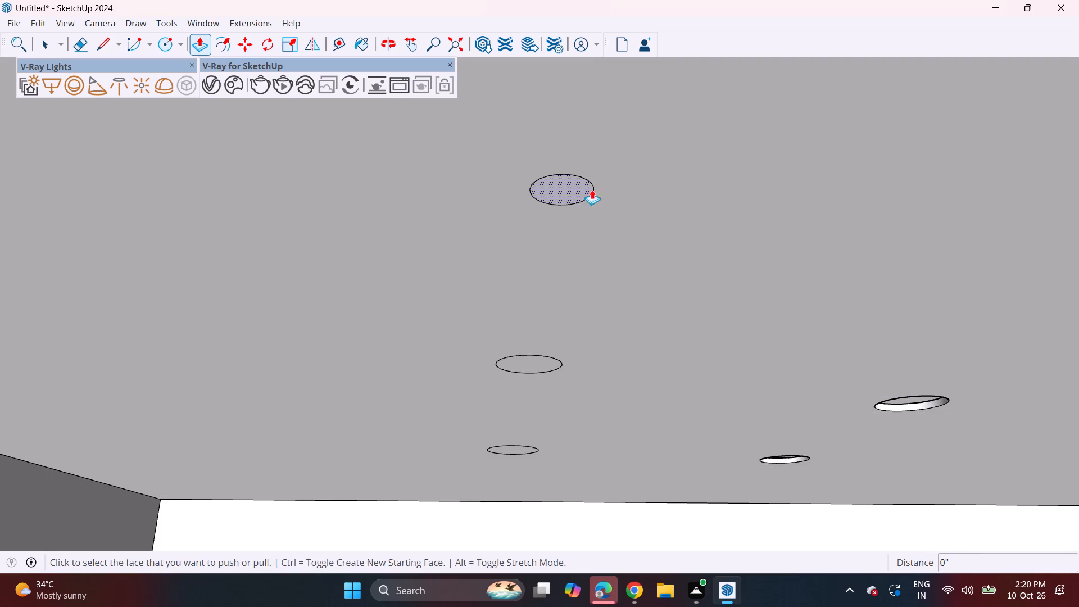
left_click(580, 189)
left_click(579, 183)
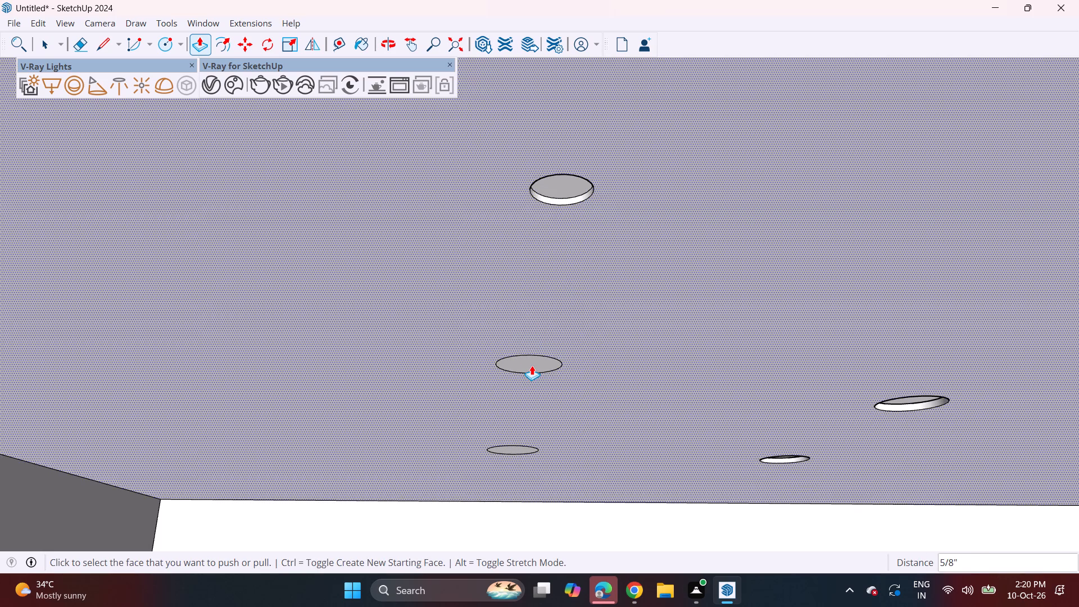
double_click(532, 365)
left_click(510, 455)
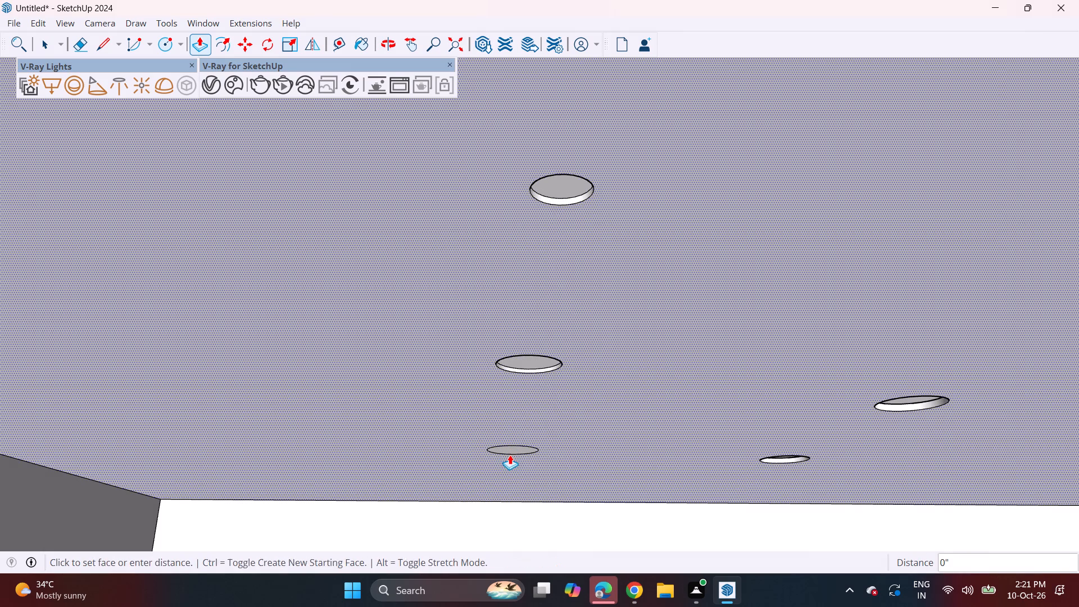
key("Escape")
double_click(520, 452)
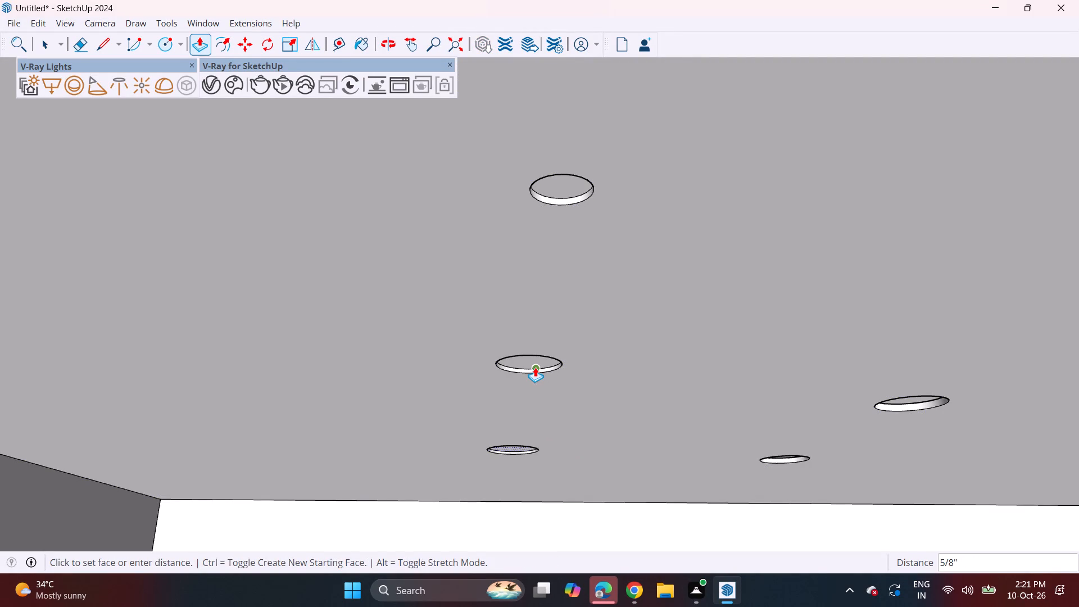
left_click(535, 367)
key("space")
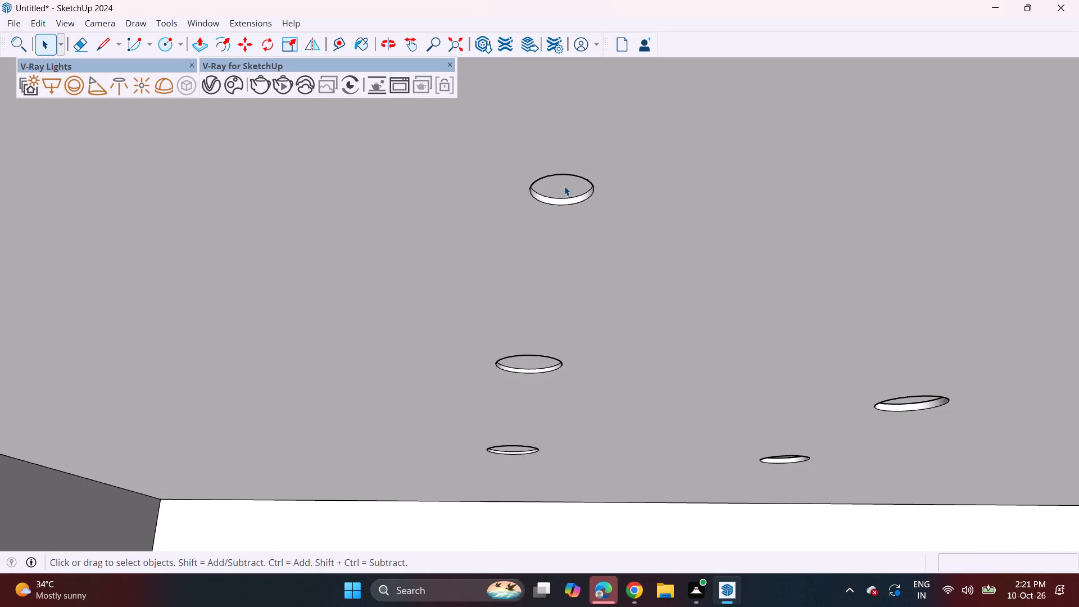
Group the three new recesses' circular faces and convert the group into a V-Ray mesh light.
left_click(564, 186)
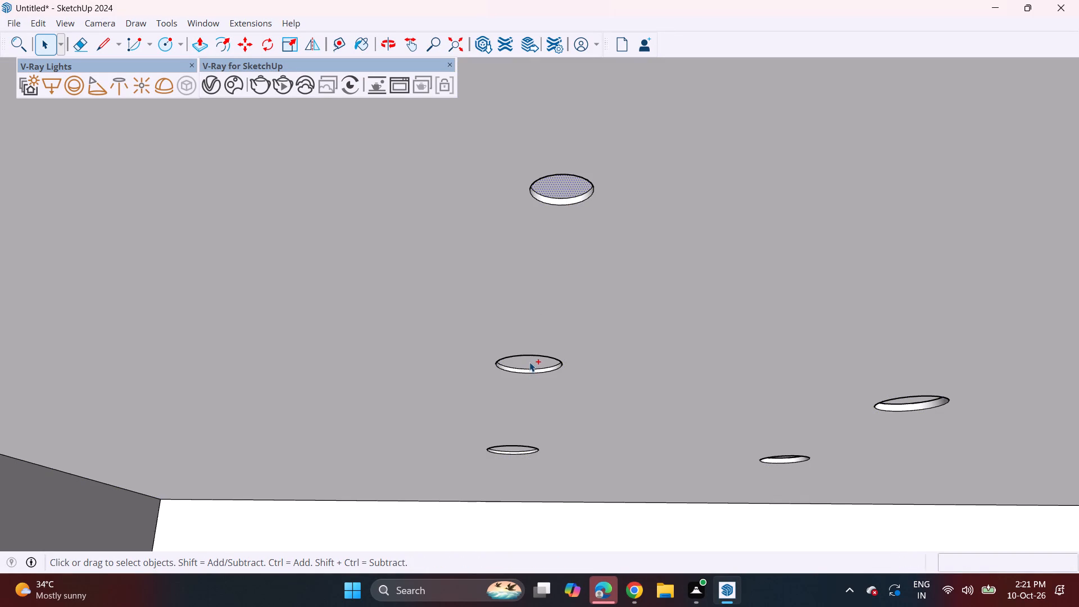
left_click(529, 362, "ctrl")
scroll(514, 453, "up", 4, "ctrl")
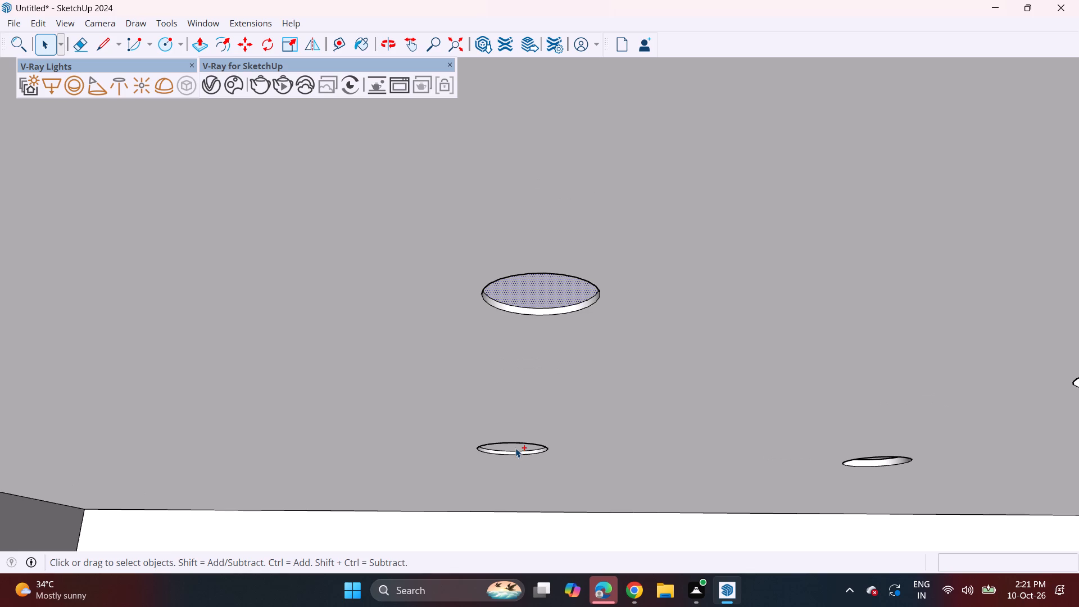
left_click(515, 448, "ctrl")
right_click(553, 296)
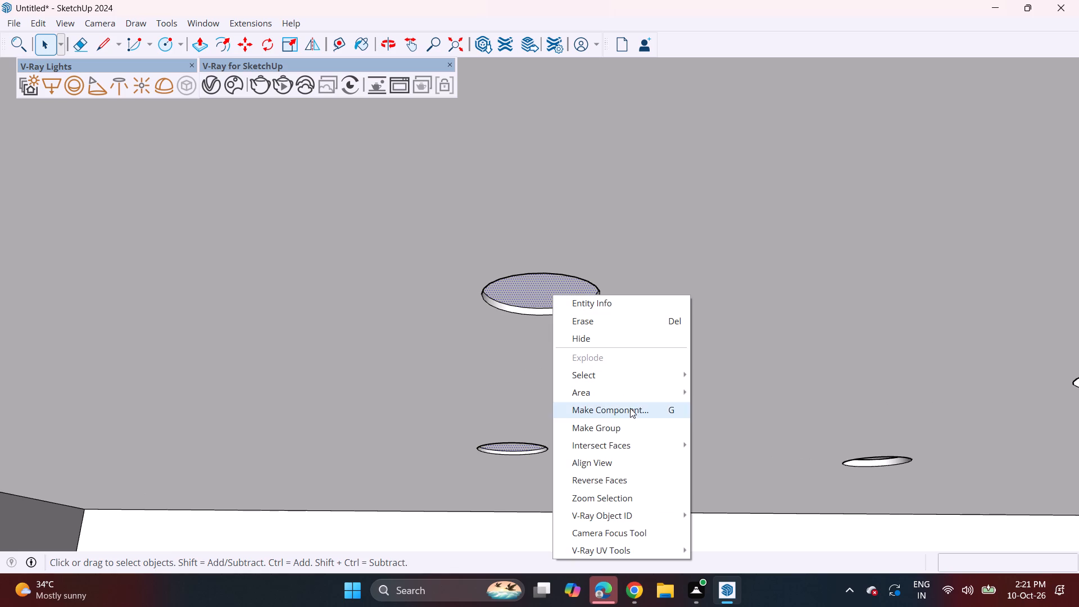
left_click(616, 425)
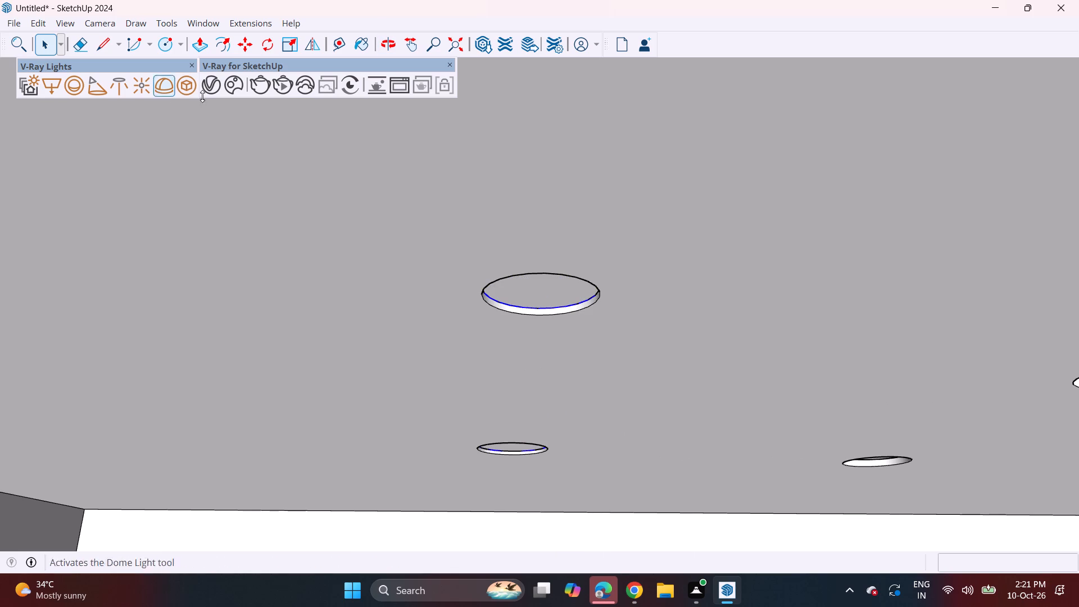
left_click(185, 89)
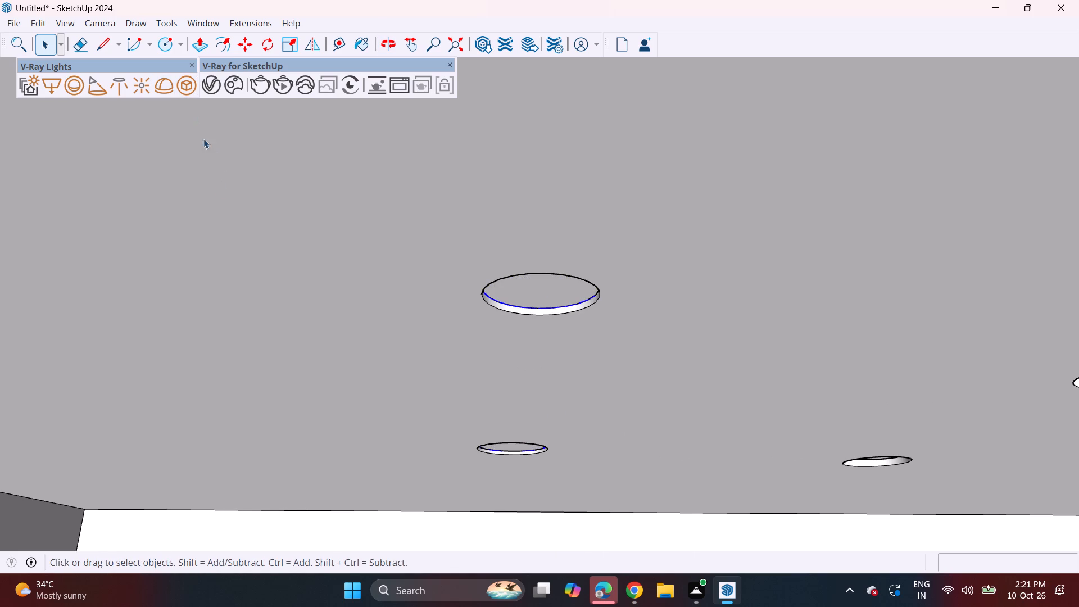
left_click(187, 91)
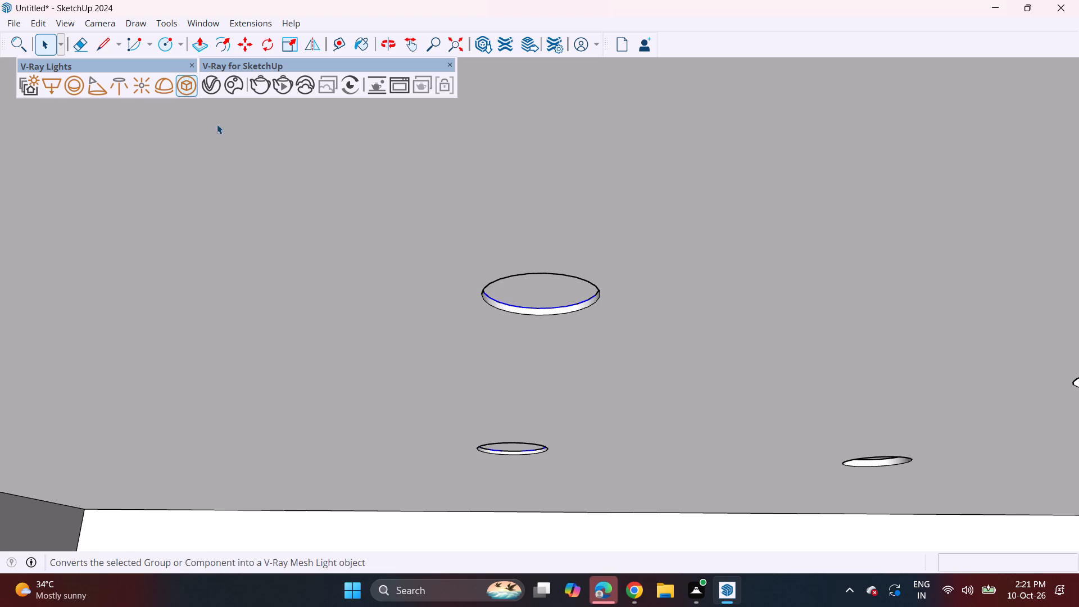
middle_click_drag(638, 312, 614, 319)
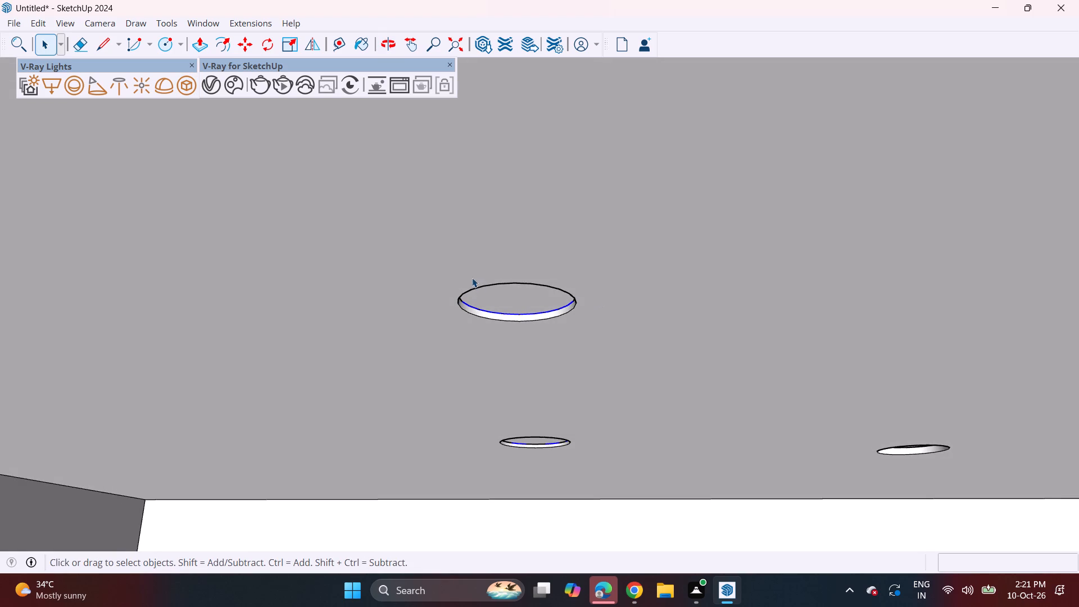
scroll(342, 242, "down", 6)
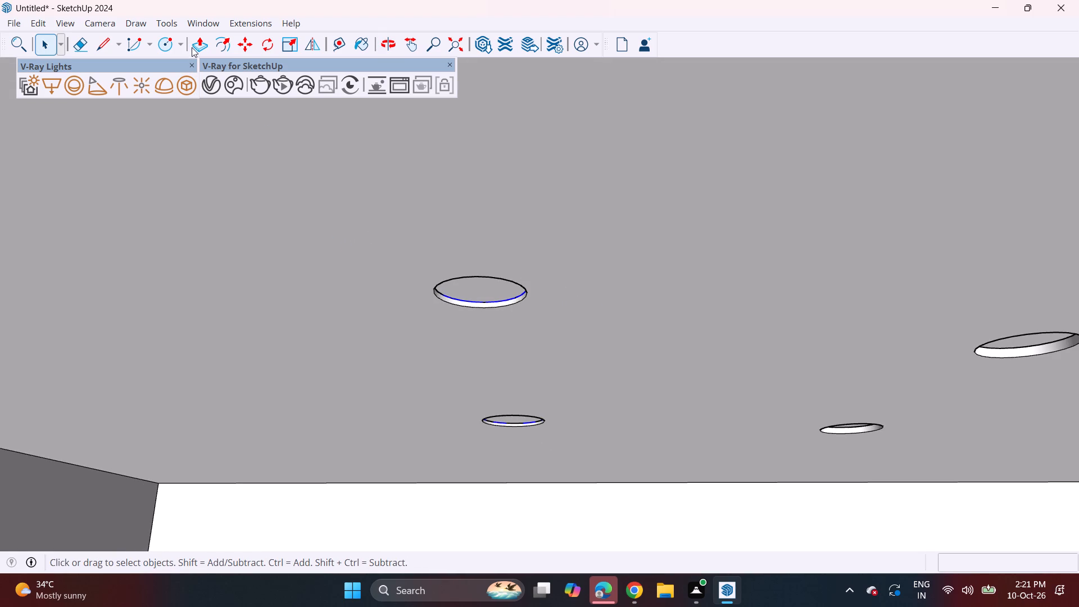
left_click(181, 79)
triple_click(184, 84)
double_click(184, 85)
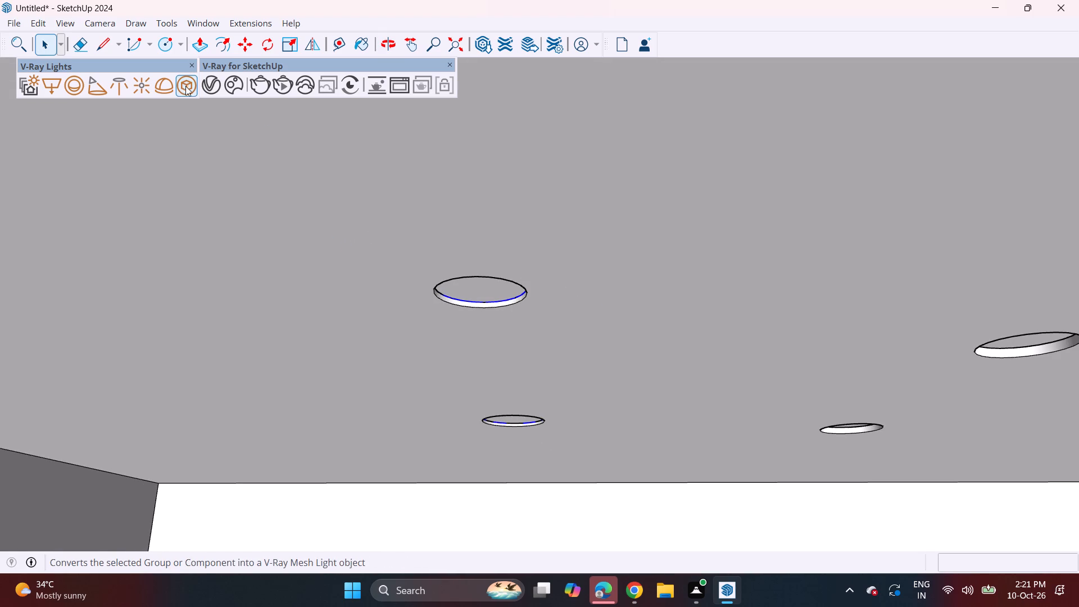
scroll(391, 197, "down", 16)
scroll(428, 224, "down", 4)
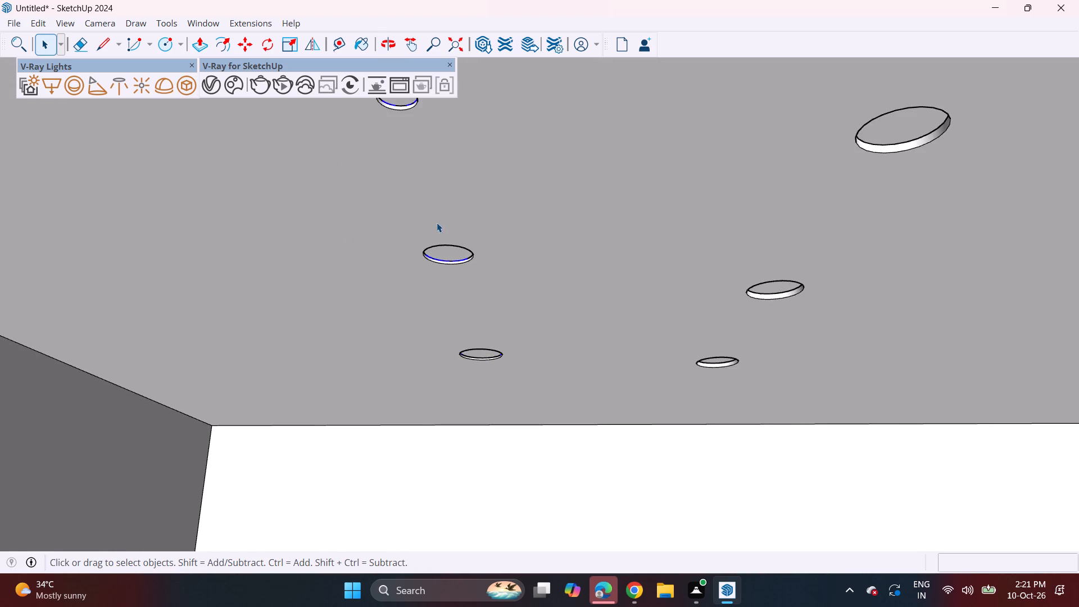
Check both rows of recessed ceiling lights from farther back and open the V-Ray Asset Editor.
left_click(511, 255)
scroll(466, 256, "down", 2)
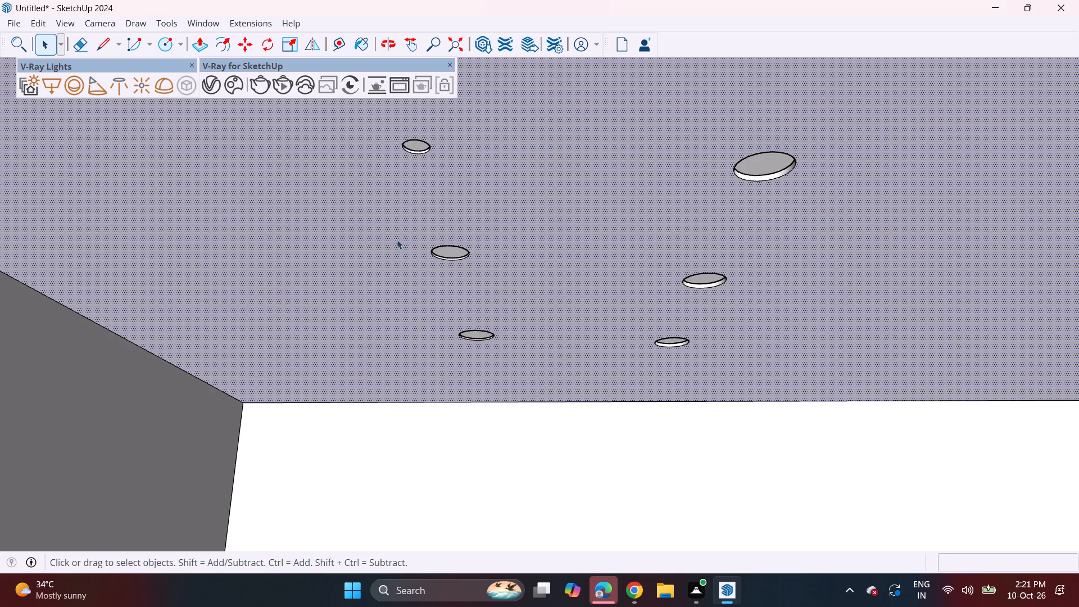
left_click(437, 440)
scroll(499, 271, "down", 2)
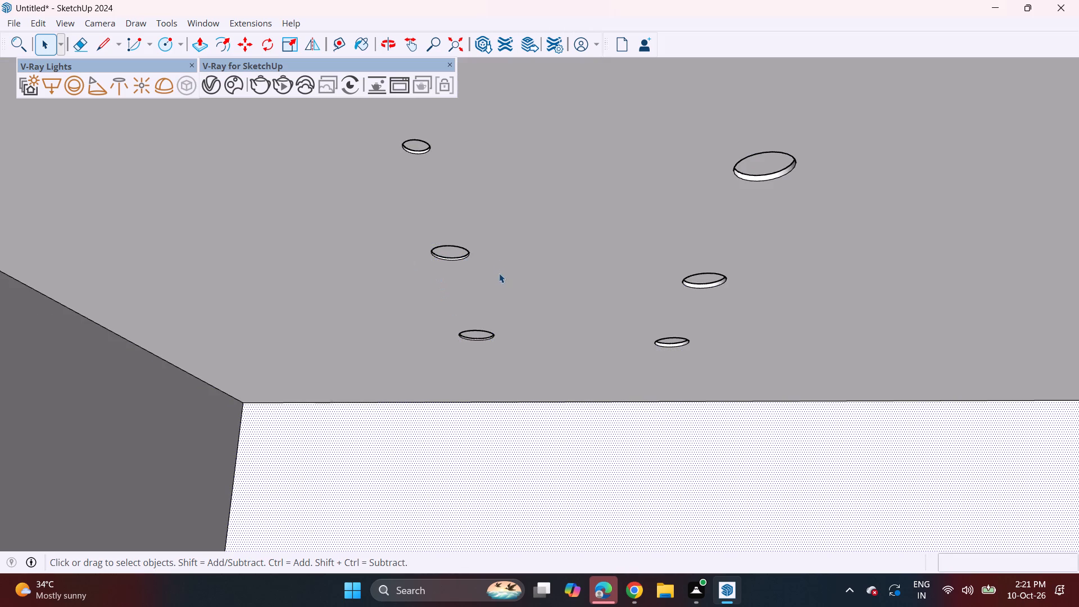
scroll(499, 273, "down", 2)
scroll(451, 258, "up", 4)
scroll(472, 270, "down", 2)
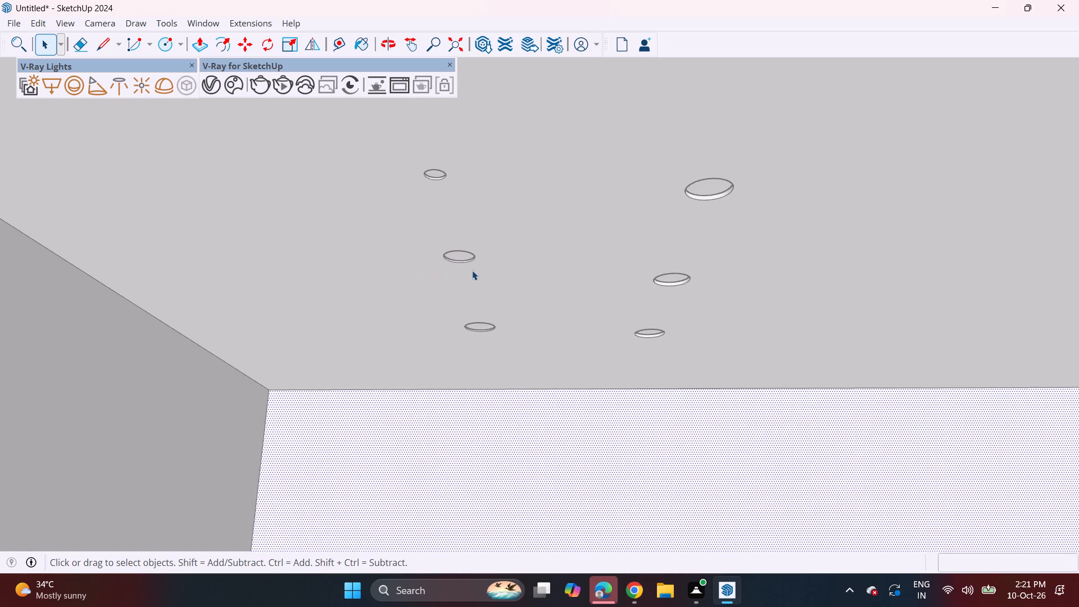
scroll(472, 270, "down", 18)
scroll(250, 158, "down", 2)
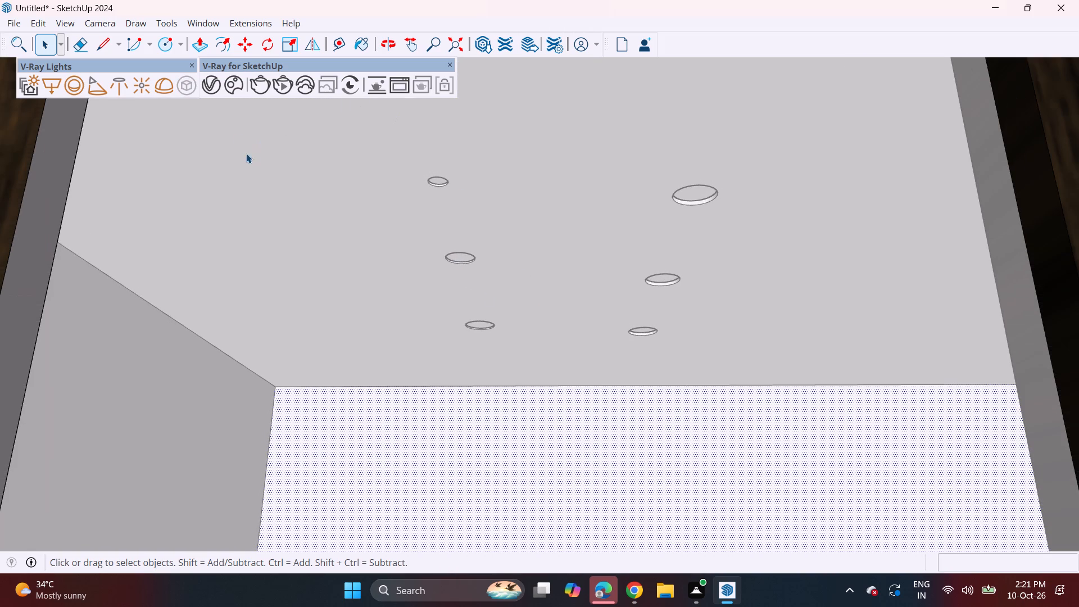
left_click(211, 83)
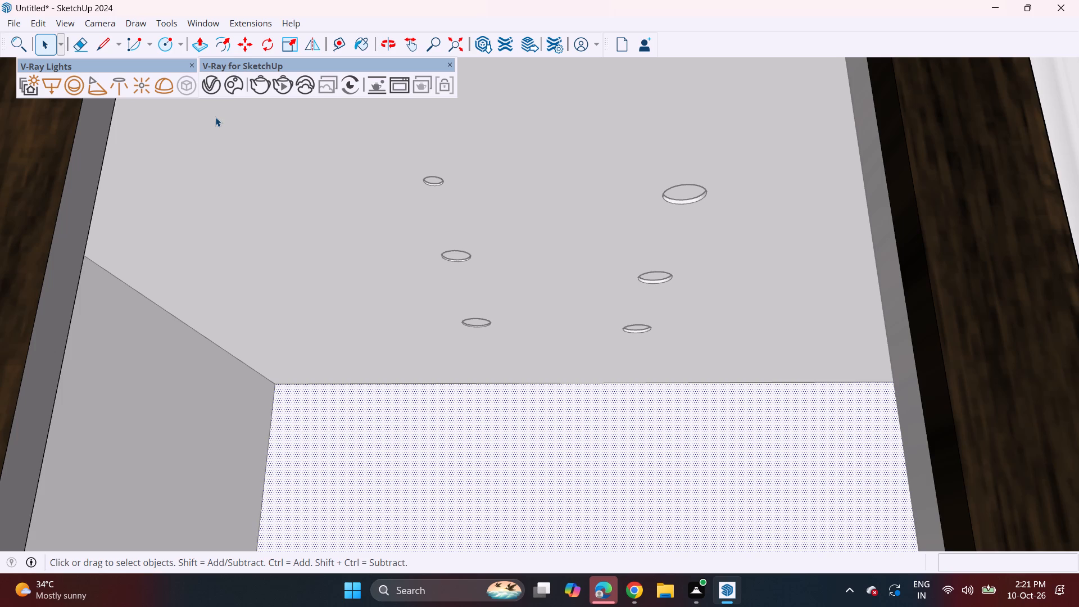
Back out of the room and examine the whole house's front facade and its openings from outside.
scroll(216, 241, "down", 10)
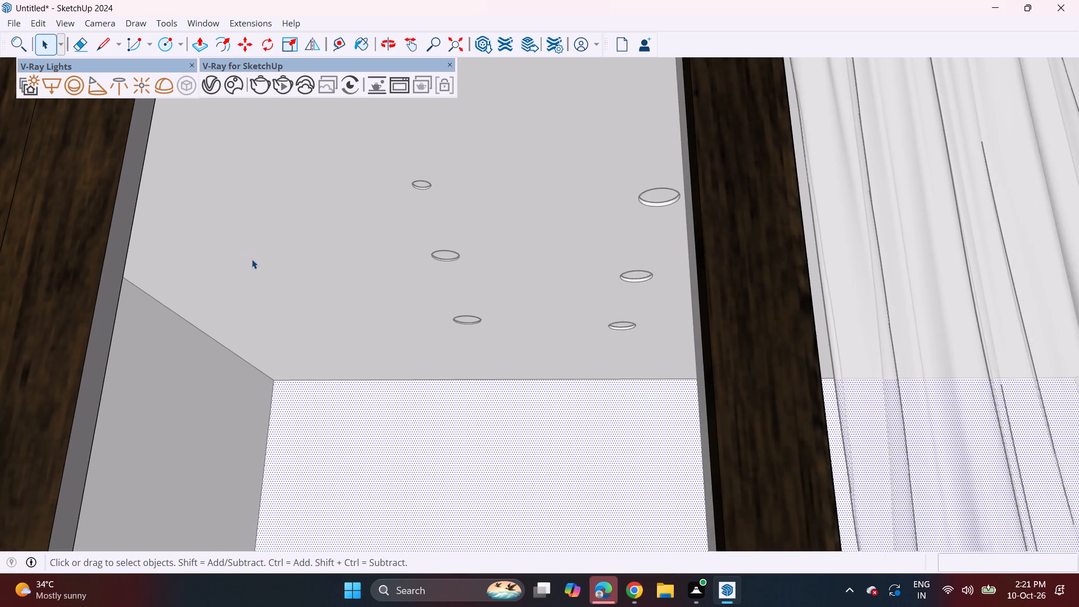
middle_click_drag(270, 295, 280, 320)
scroll(294, 283, "down", 20)
scroll(294, 283, "down", 4)
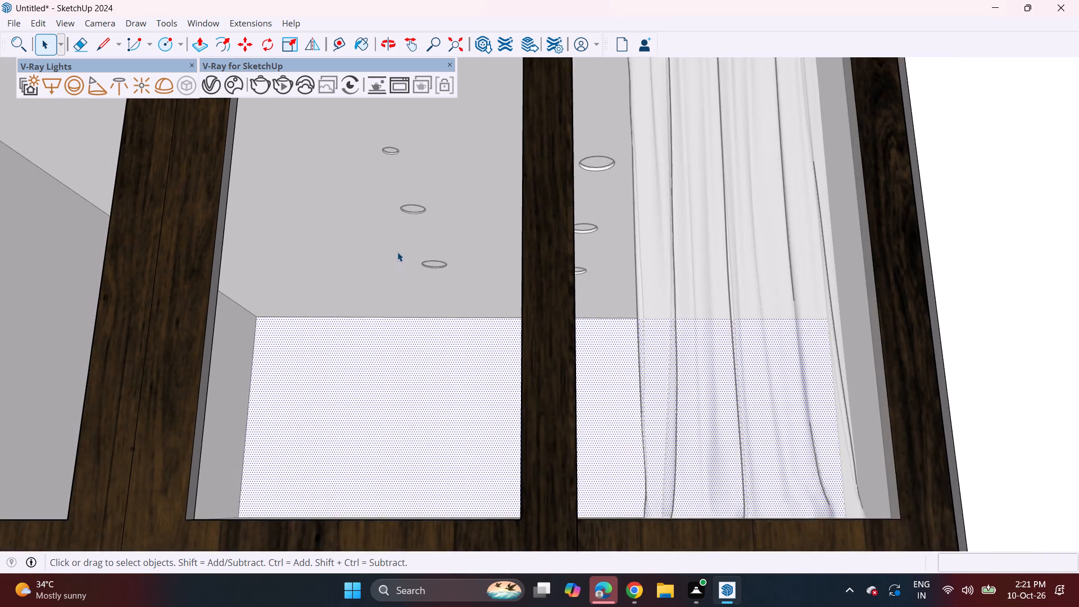
scroll(397, 252, "down", 20)
middle_click_drag(443, 319, 464, 396)
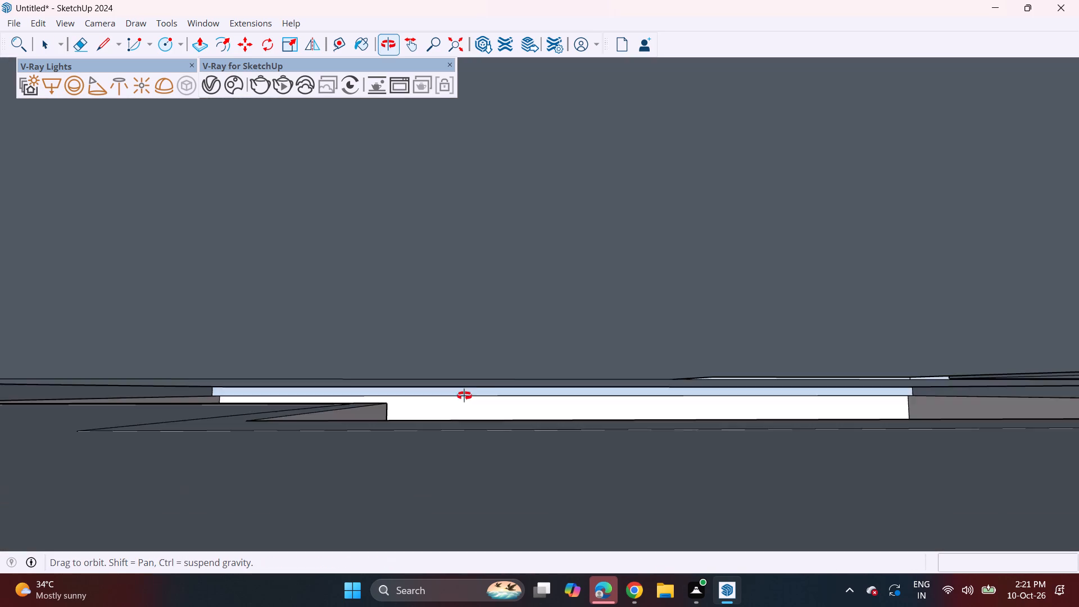
middle_click_drag(464, 396, 465, 398)
middle_click_drag(479, 212, 500, 280, "shift")
scroll(488, 232, "down", 3)
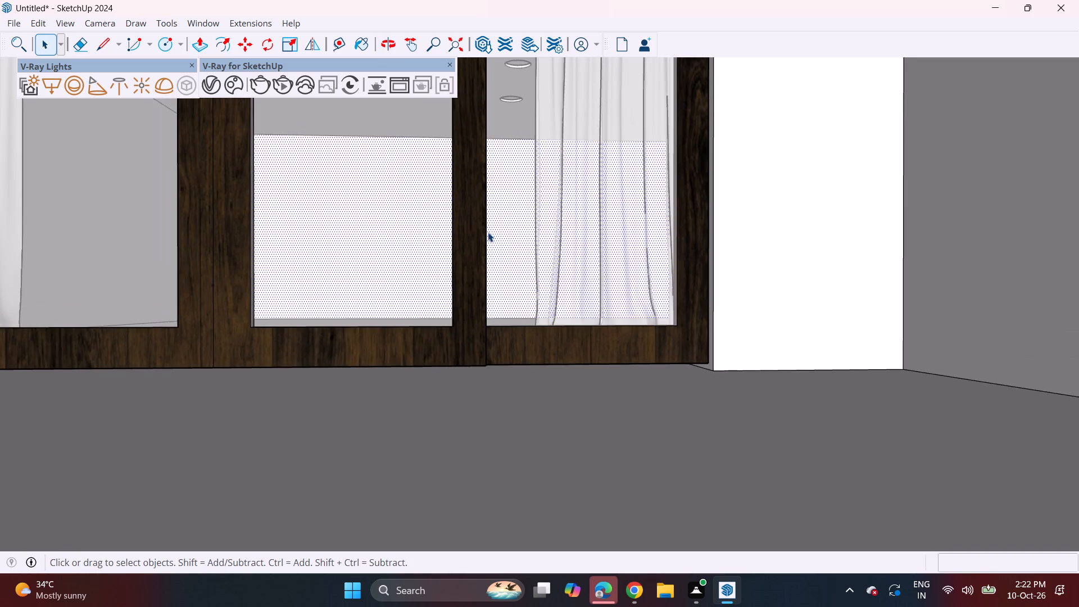
scroll(488, 232, "down", 20)
scroll(488, 232, "down", 15)
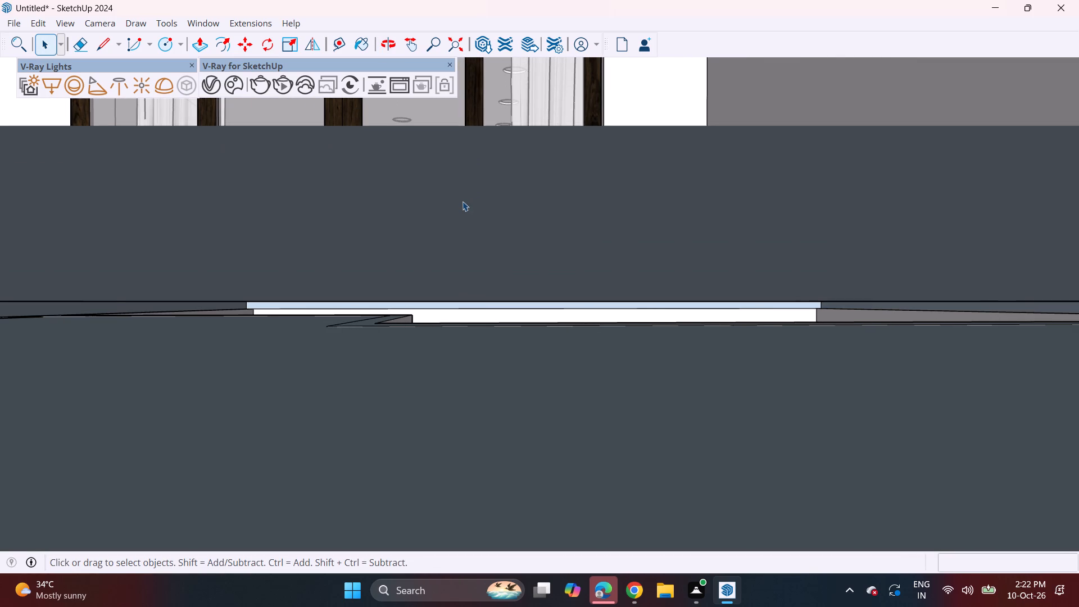
scroll(463, 201, "down", 2)
middle_click_drag(481, 244, 536, 501, "shift")
scroll(461, 230, "down", 10)
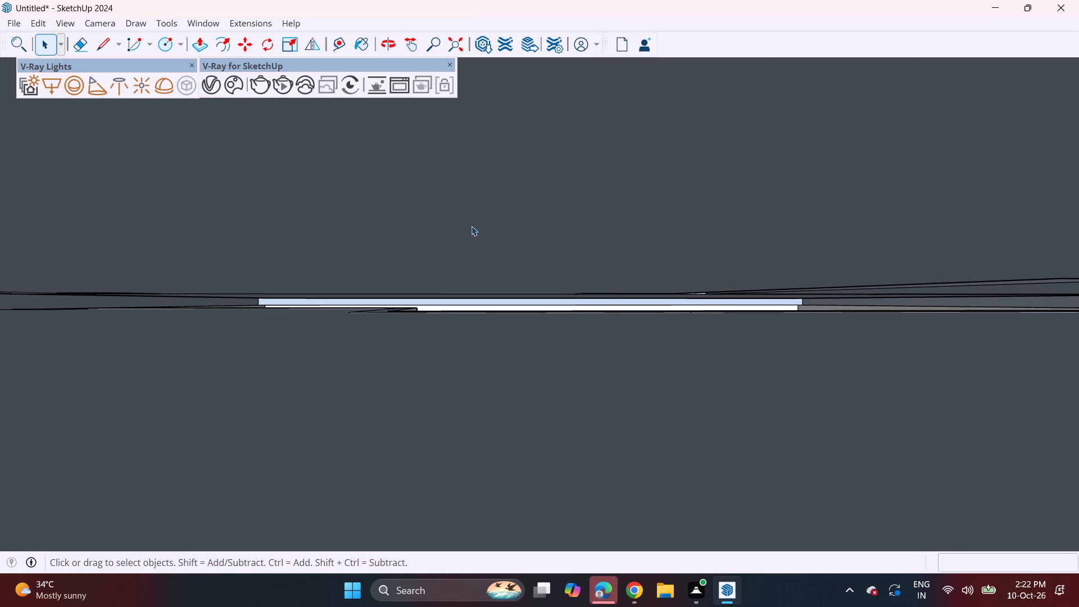
left_click(455, 44)
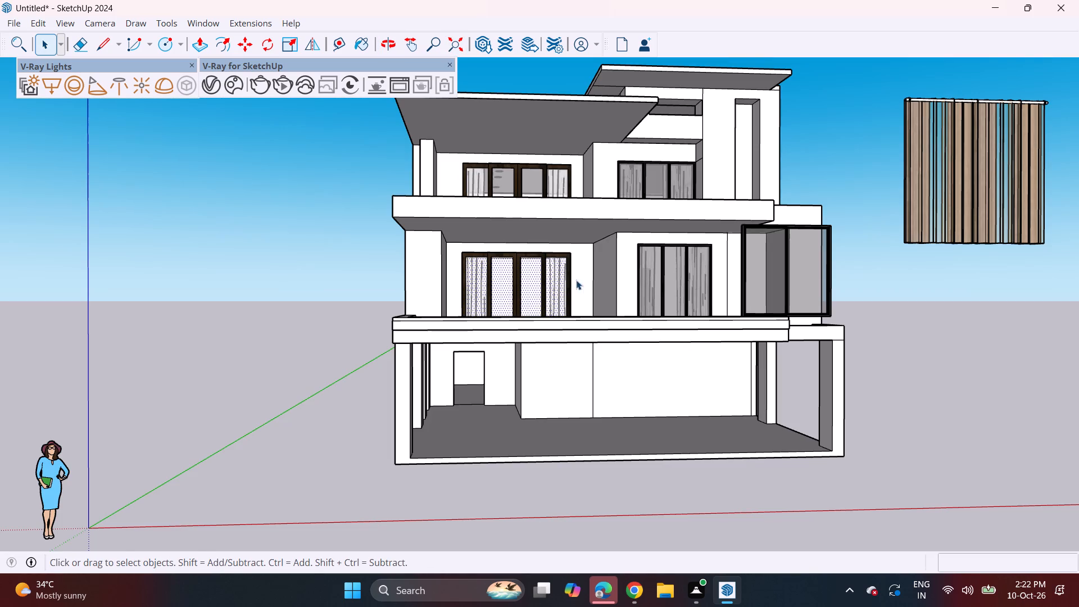
middle_click_drag(583, 311, 537, 318)
middle_click_drag(514, 319, 505, 283)
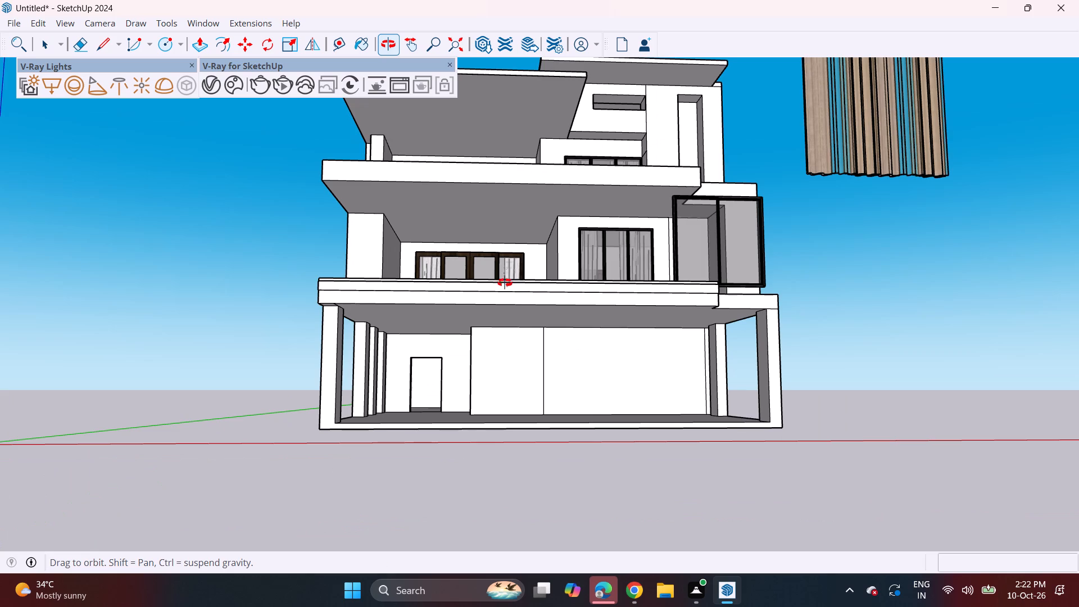
middle_click_drag(505, 283, 475, 292)
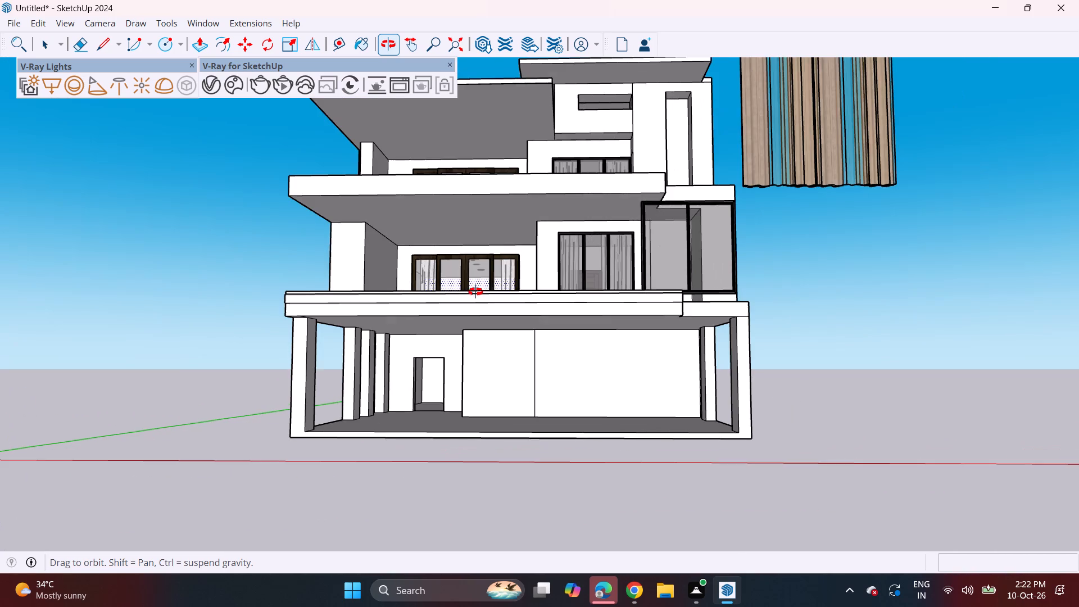
middle_click_drag(475, 292, 492, 292)
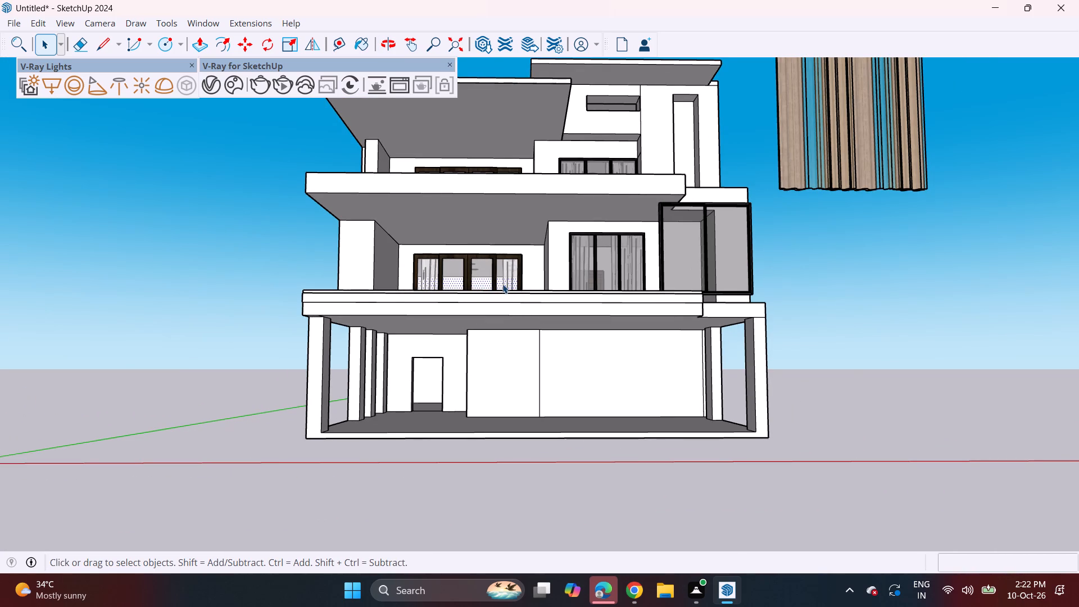
scroll(500, 248, "down", 1)
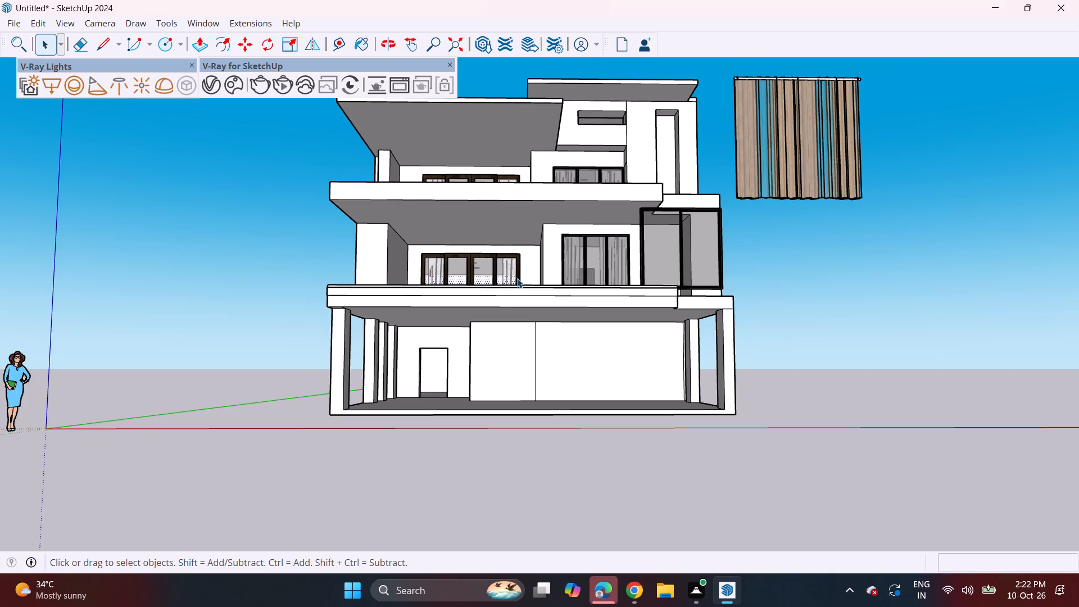
Move the two-pane framed glass window from the middle floor's corner to the upper corner of the top floor's small horizontal opening.
left_click(687, 266)
middle_click_drag(650, 229, 668, 282)
scroll(719, 311, "up", 3)
key("m")
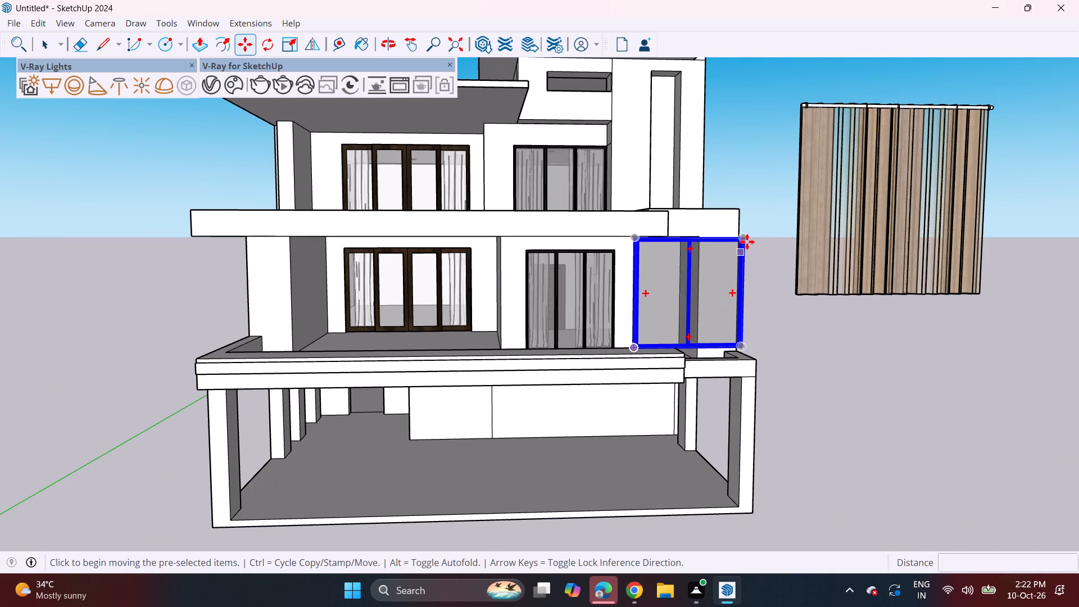
left_click(747, 240)
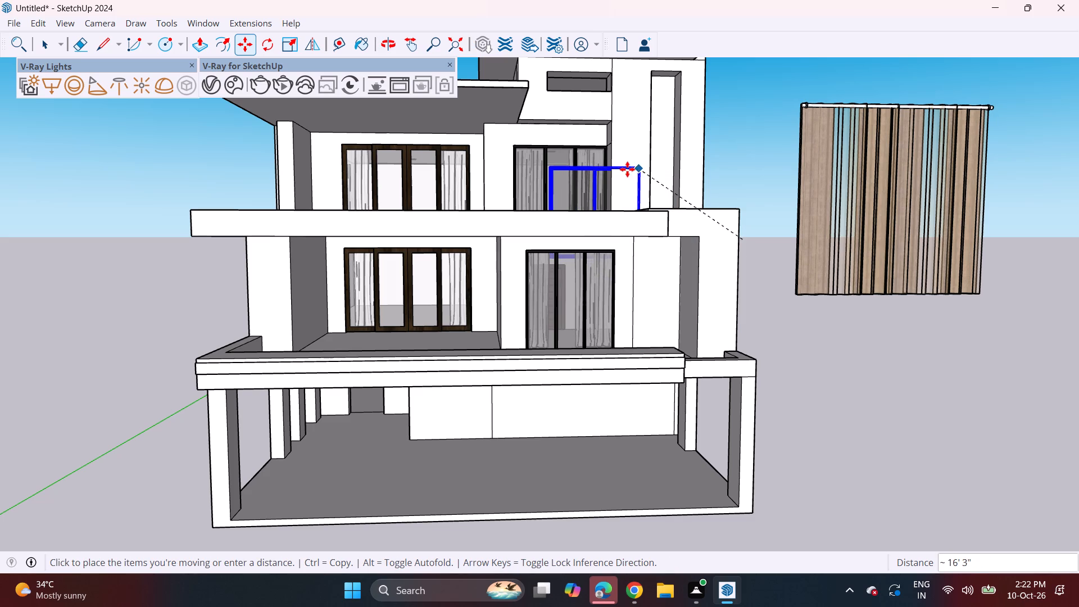
middle_click_drag(548, 144, 542, 242)
scroll(595, 124, "up", 2)
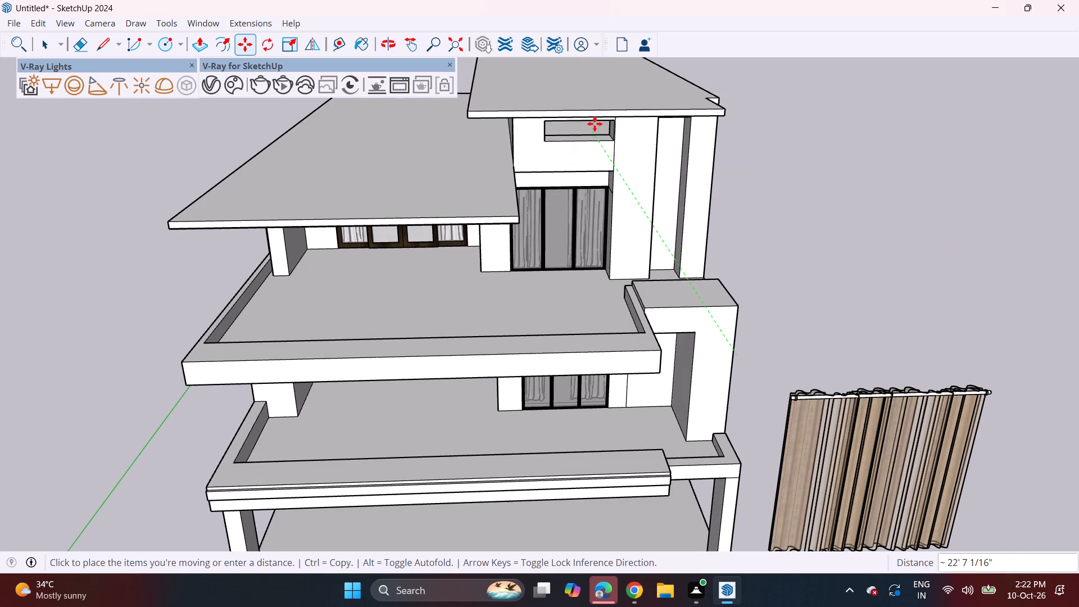
scroll(595, 124, "up", 4)
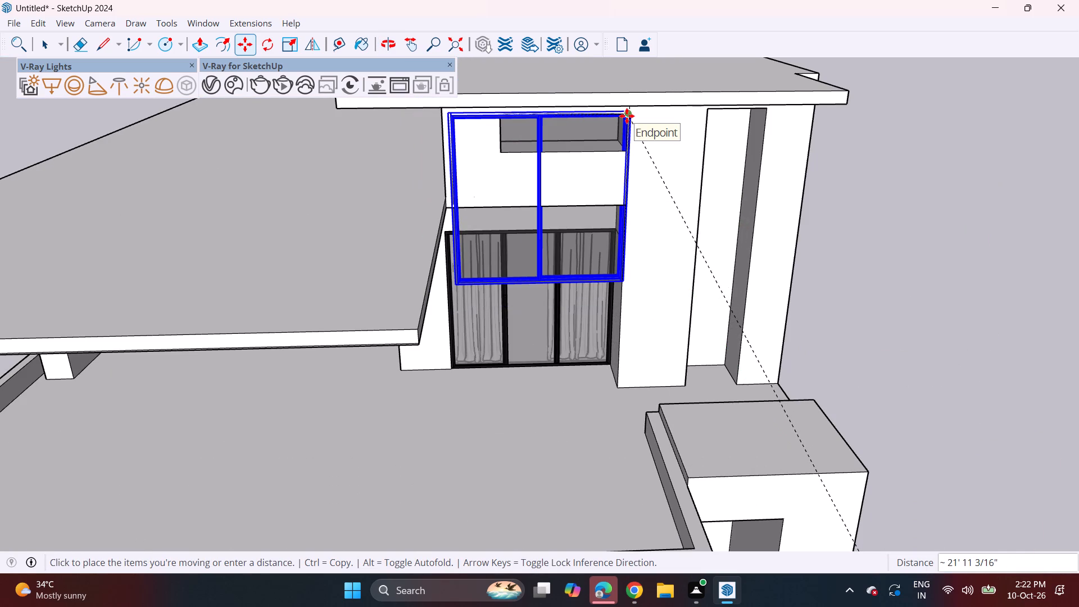
left_click(627, 116)
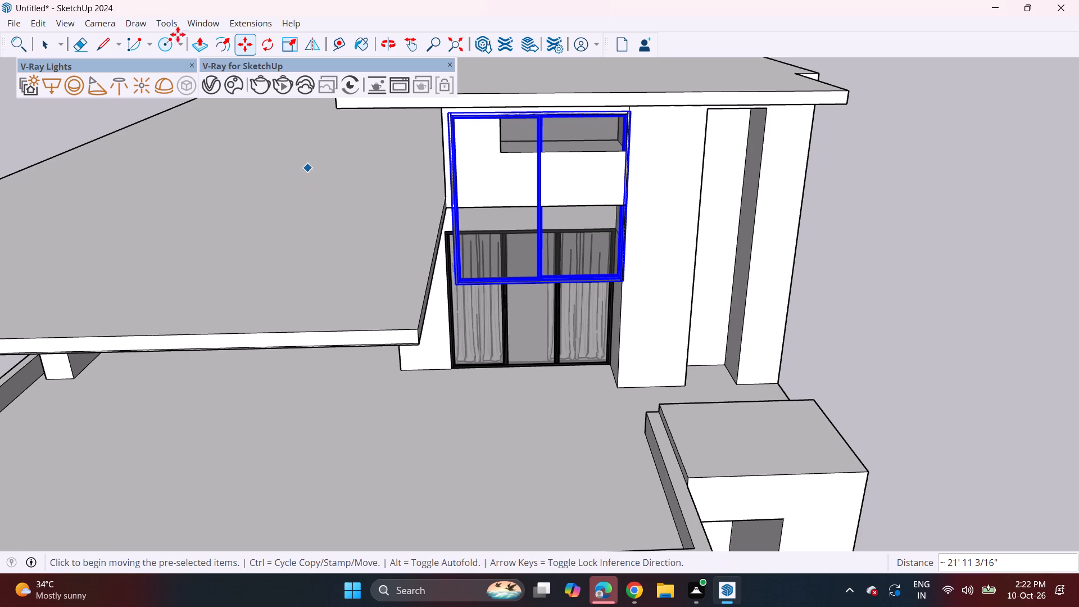
Scale the moved window uniformly by about 0.22 so its height suits the small top-floor opening.
left_click(294, 46)
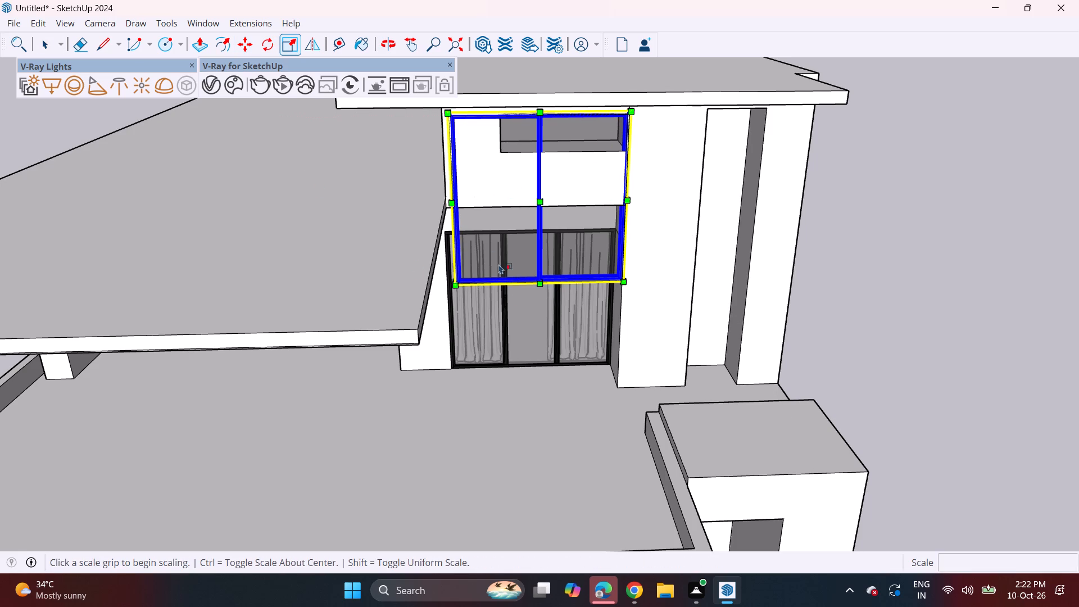
left_click(460, 287)
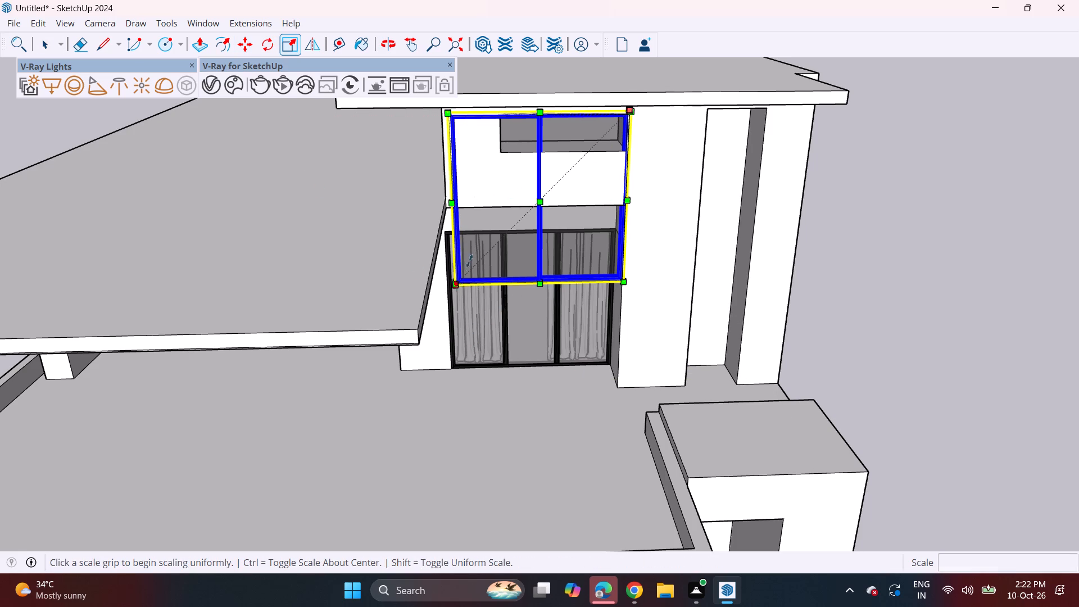
left_click(588, 148)
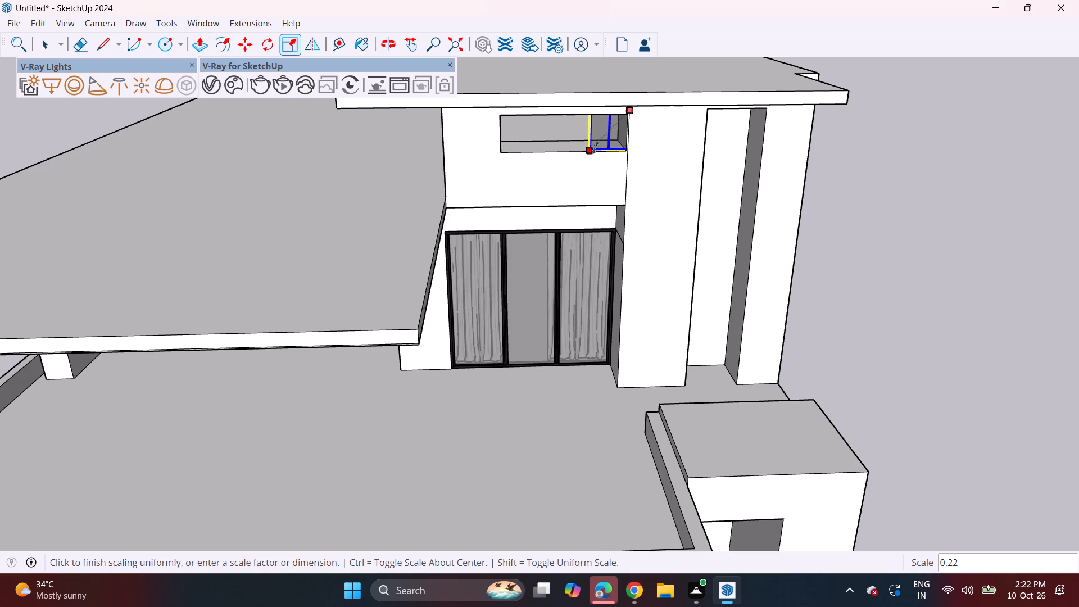
Stretch the window along the red axis by about 3.7 so it spans the opening's full width.
scroll(671, 147, "up", 2)
middle_click_drag(538, 147, 647, 139)
scroll(688, 107, "up", 13)
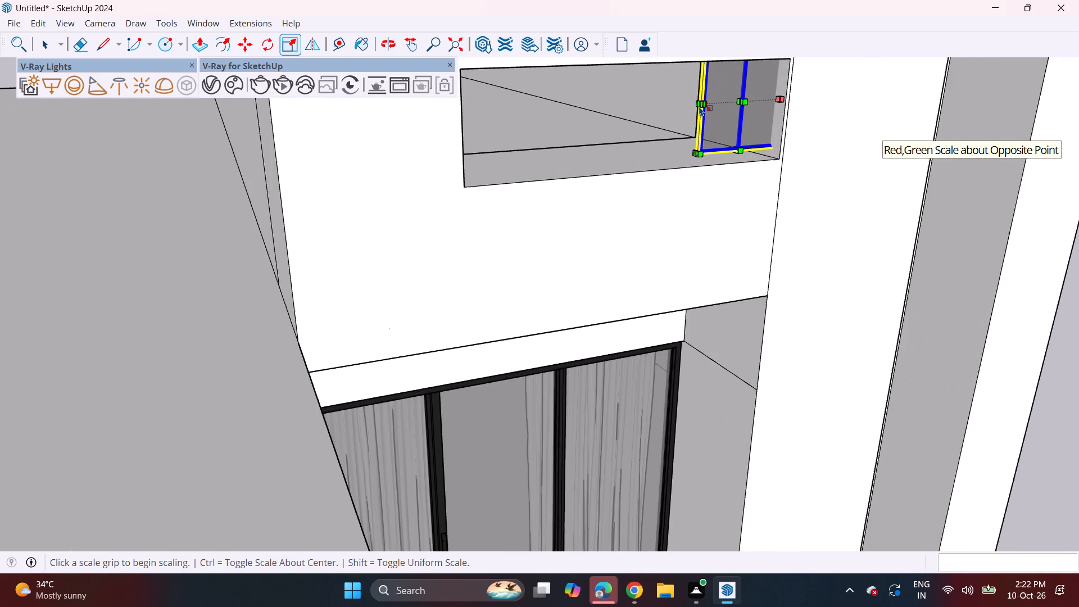
scroll(700, 104, "up", 3)
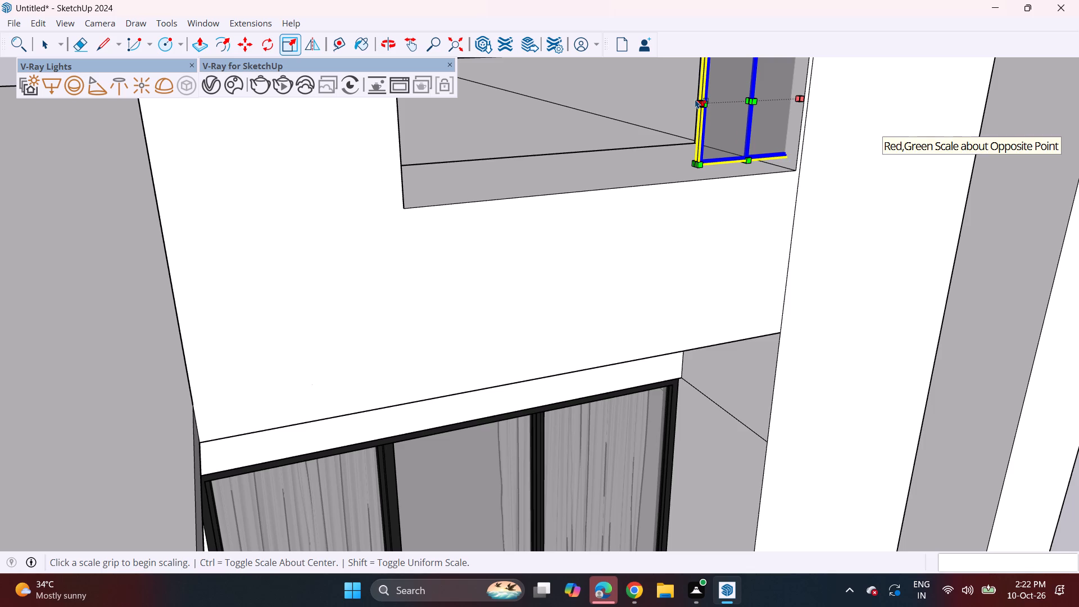
scroll(705, 104, "up", 10)
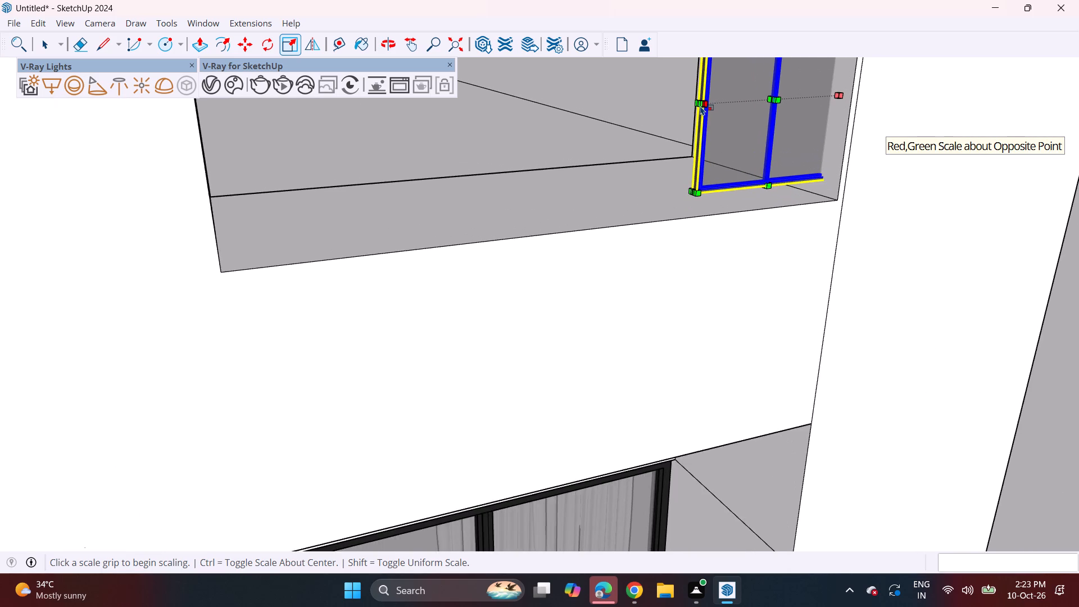
left_click(697, 99)
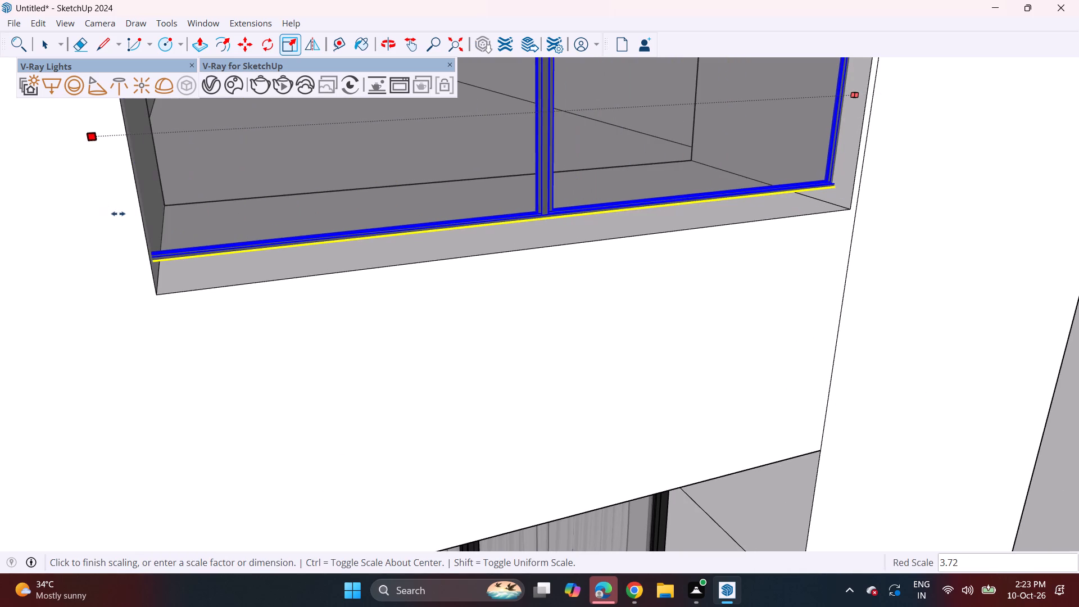
left_click(139, 219)
Stretch the window downward along the blue axis by about 1.10 to reach the opening's bottom edge.
middle_click_drag(520, 246, 515, 236)
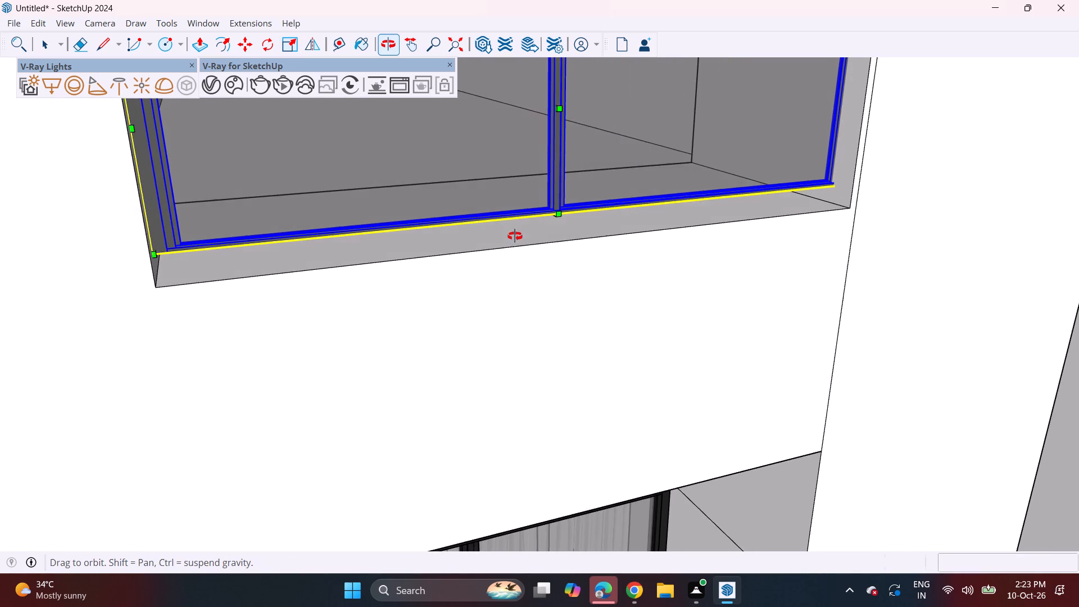
middle_click_drag(515, 236, 439, 197)
scroll(529, 198, "up", 3)
middle_click_drag(509, 188, 482, 197)
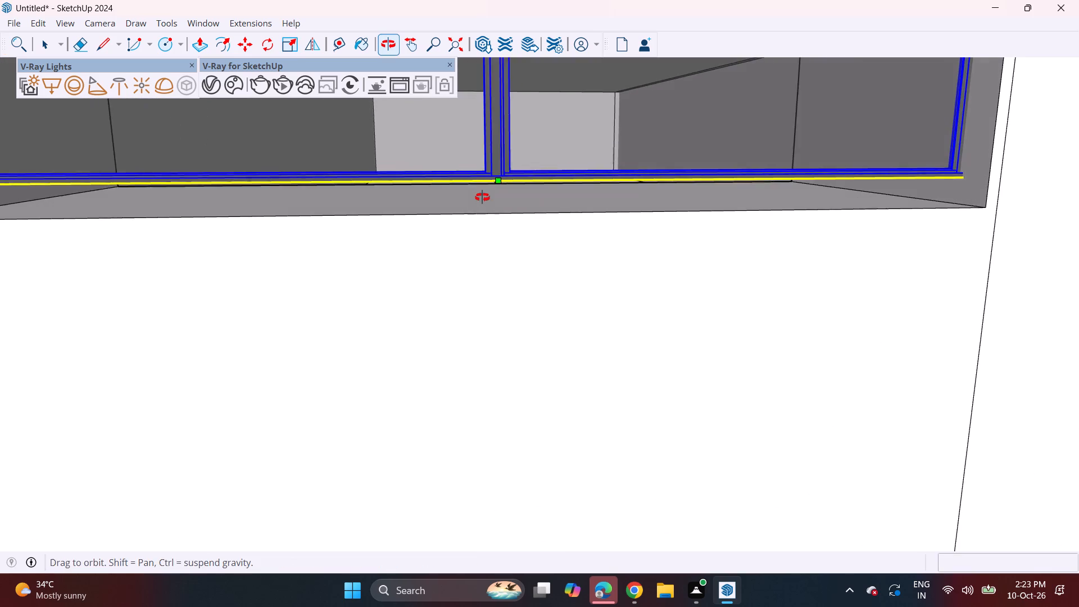
middle_click_drag(482, 197, 477, 199)
scroll(478, 187, "up", 3)
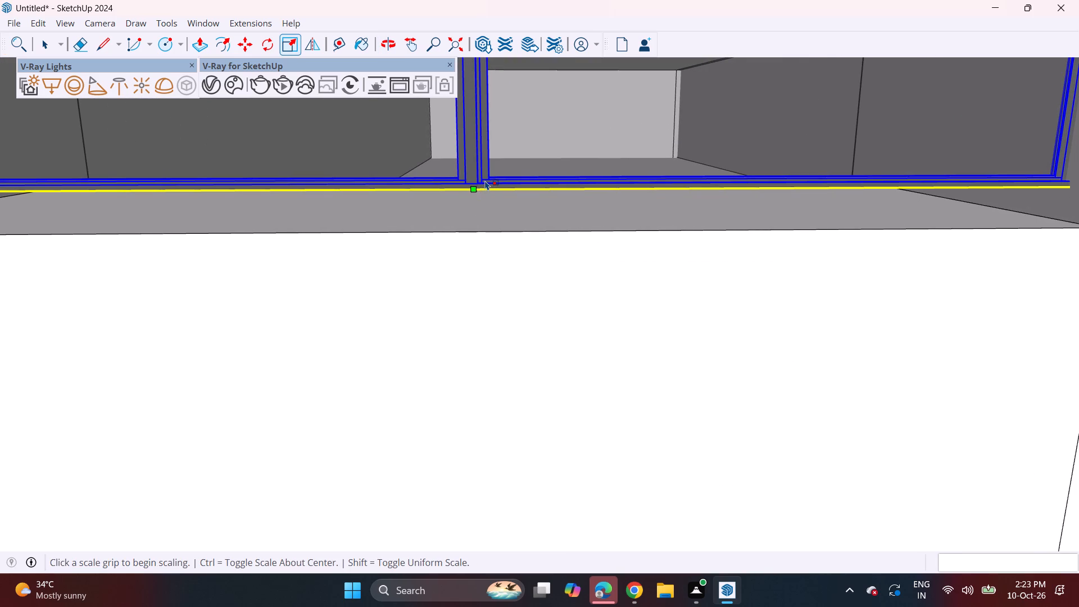
middle_click_drag(483, 203, 463, 179)
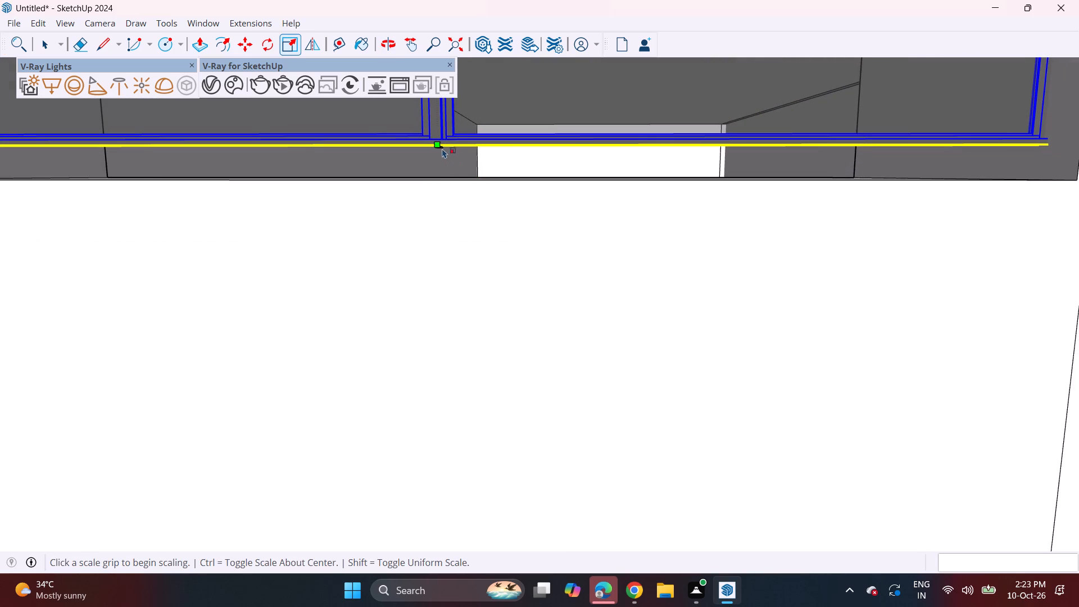
scroll(442, 148, "up", 3)
scroll(430, 143, "down", 4)
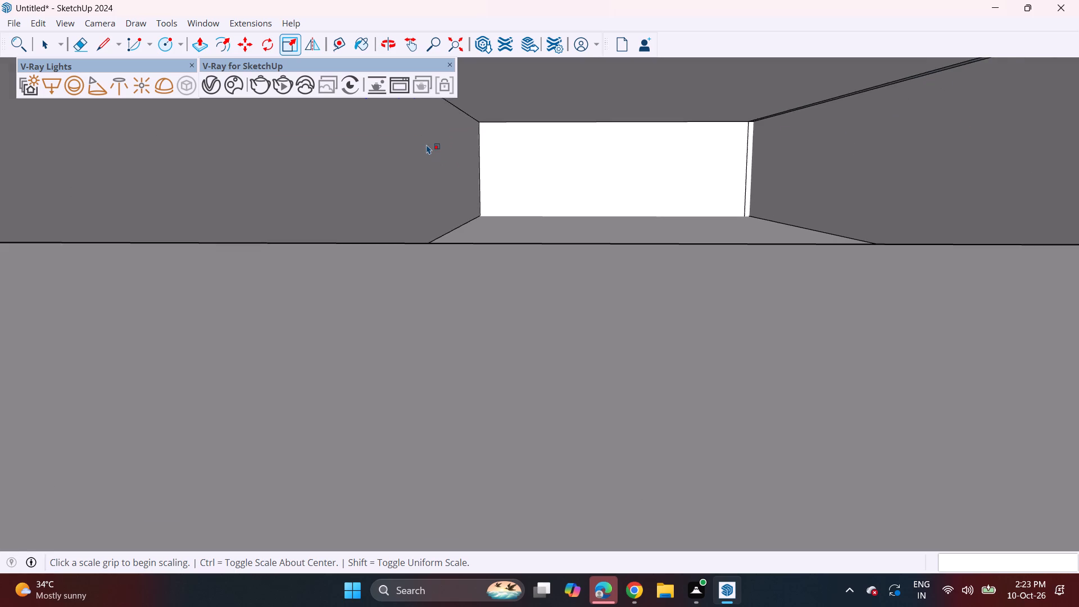
left_click(391, 141)
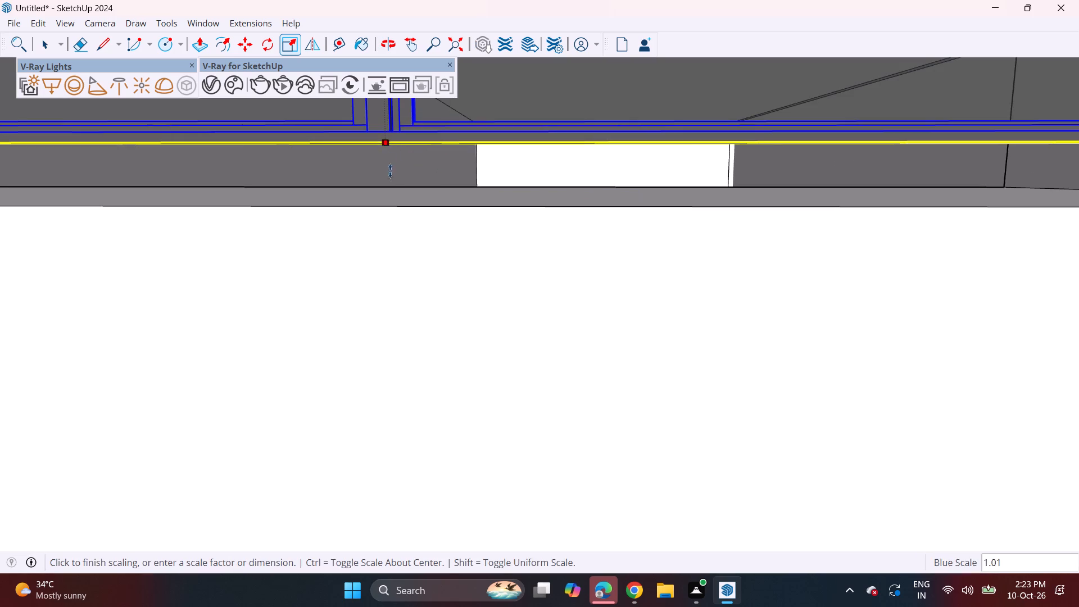
left_click(398, 205)
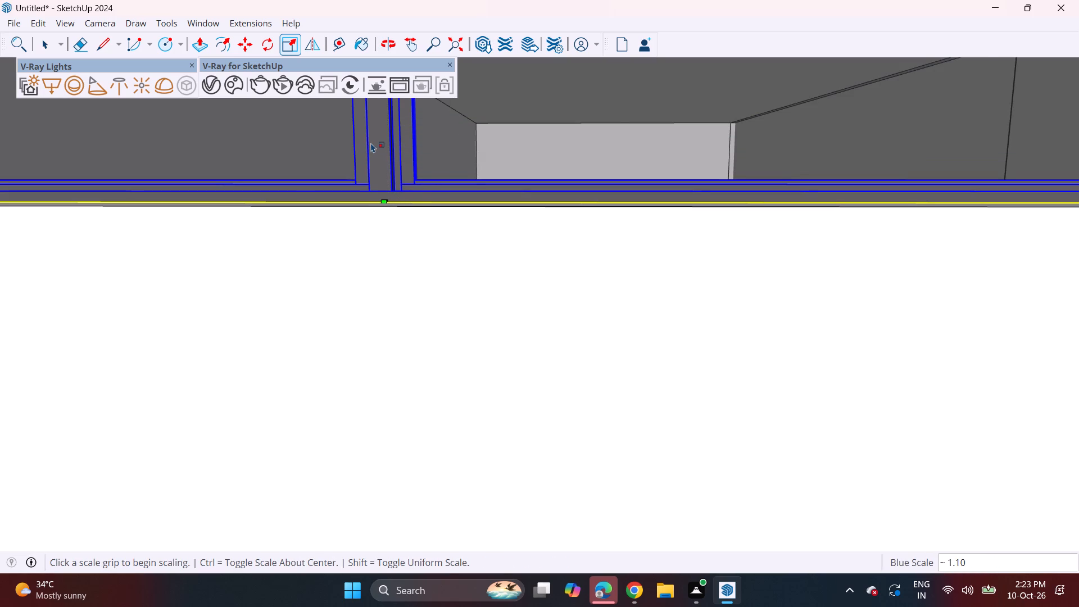
Examine how the stretched window's upper frame, centre mullion and side frame sit inside the top-floor opening.
scroll(371, 138, "down", 3)
middle_click_drag(371, 138, 388, 432)
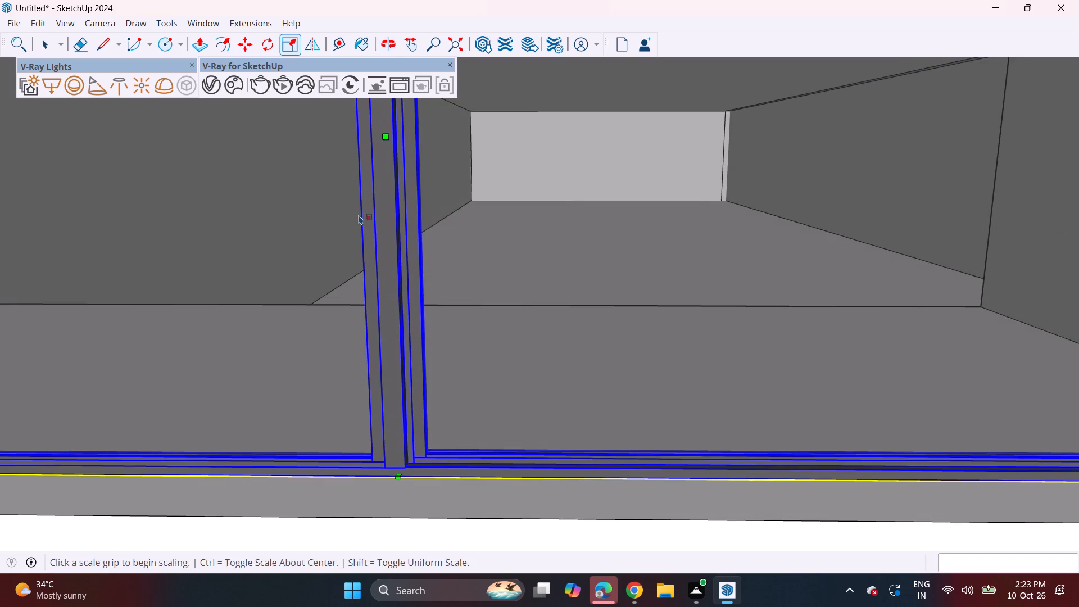
middle_click_drag(360, 214, 405, 428)
scroll(415, 255, "down", 10)
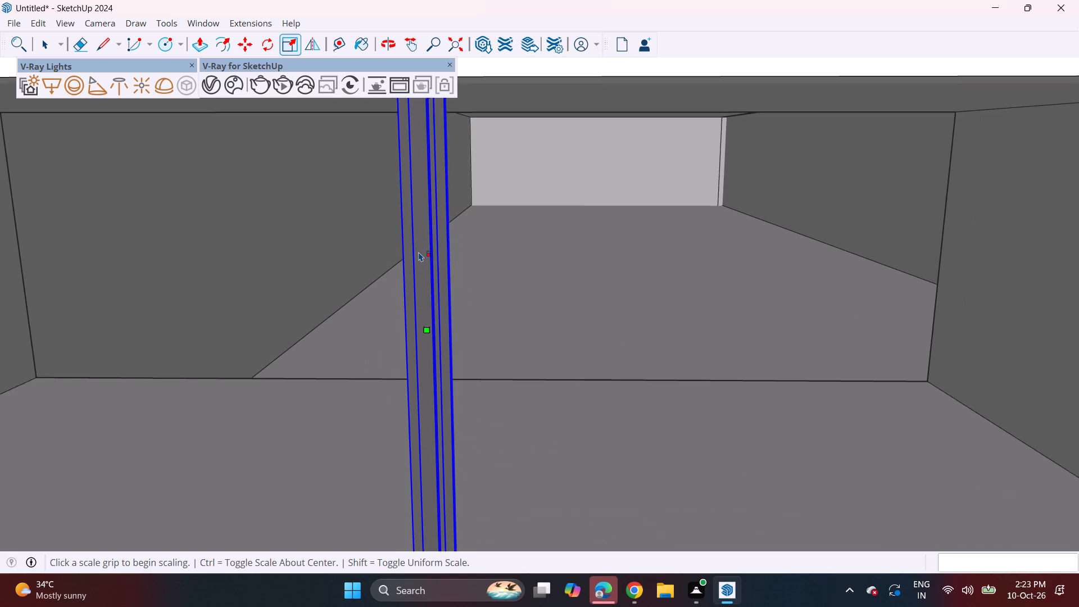
scroll(419, 252, "down", 9)
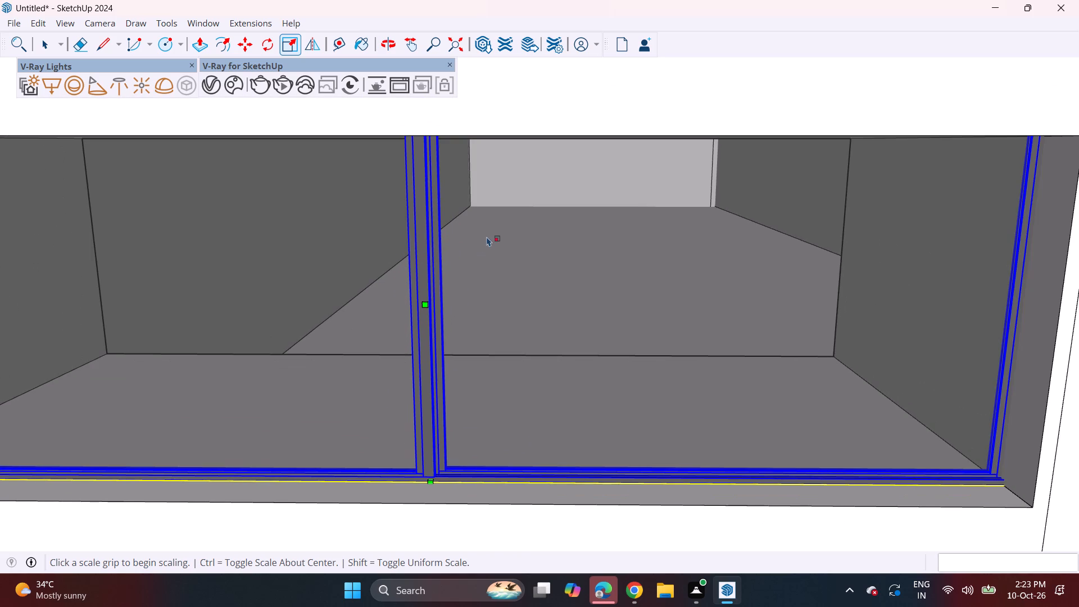
middle_click_drag(482, 238, 482, 216)
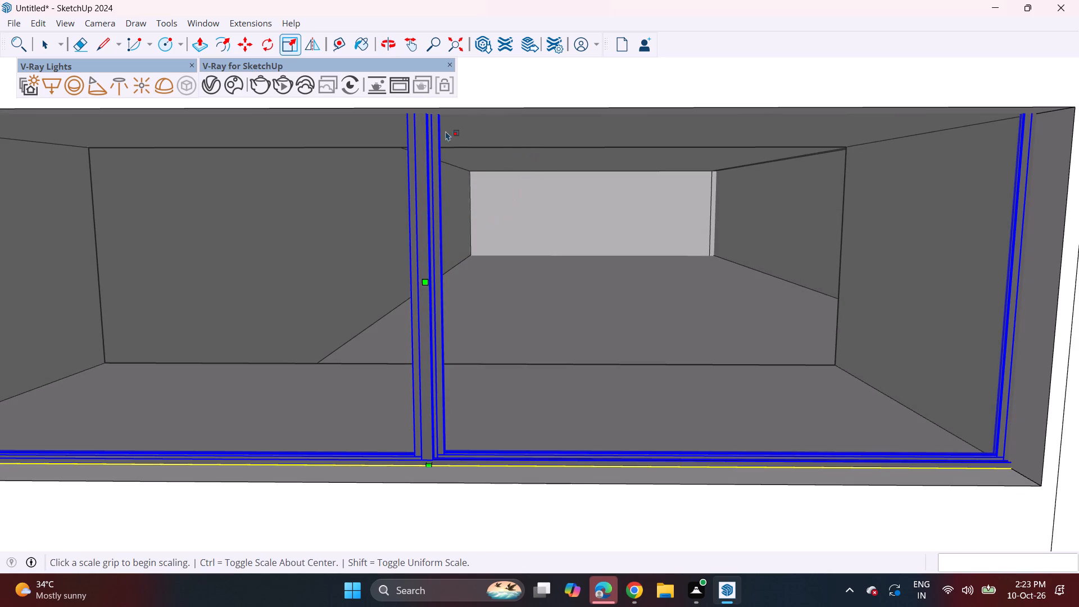
middle_click_drag(435, 156, 443, 273, "shift")
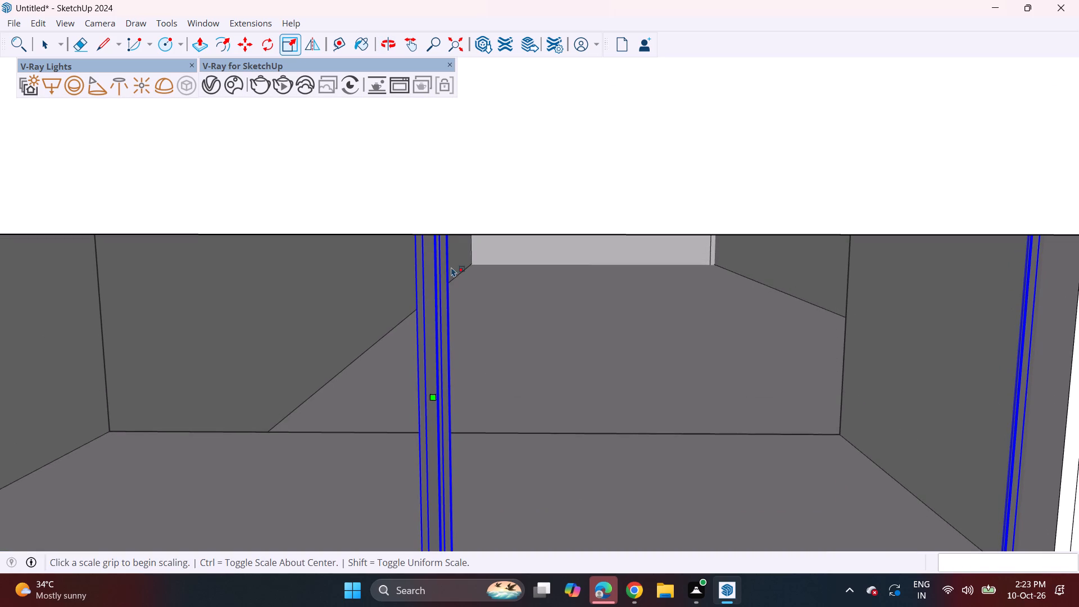
middle_click_drag(442, 255, 341, 216)
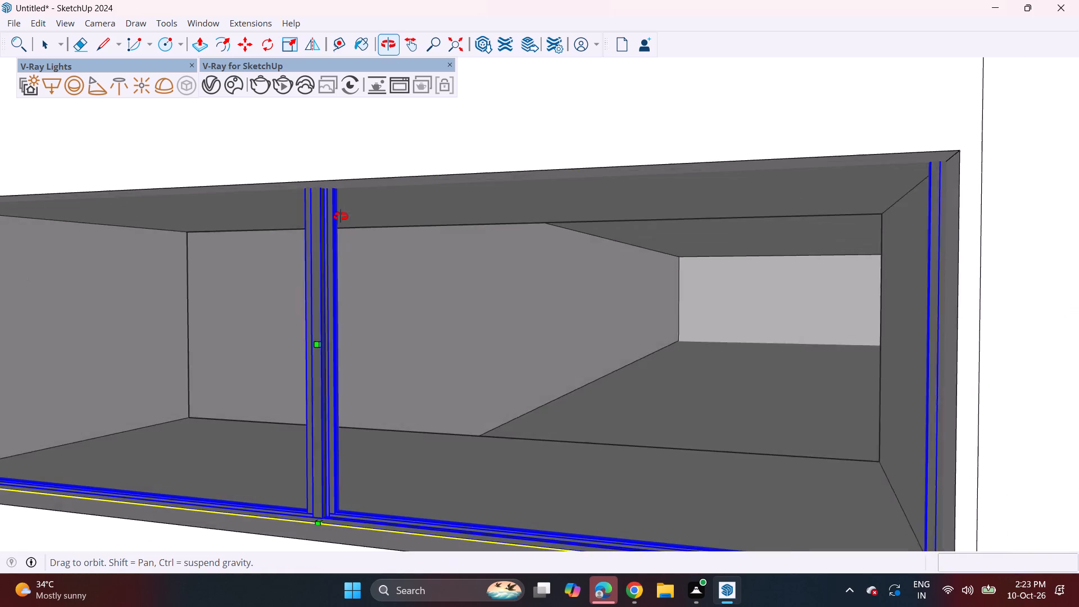
middle_click_drag(341, 216, 320, 214)
middle_click_drag(775, 131, 815, 242)
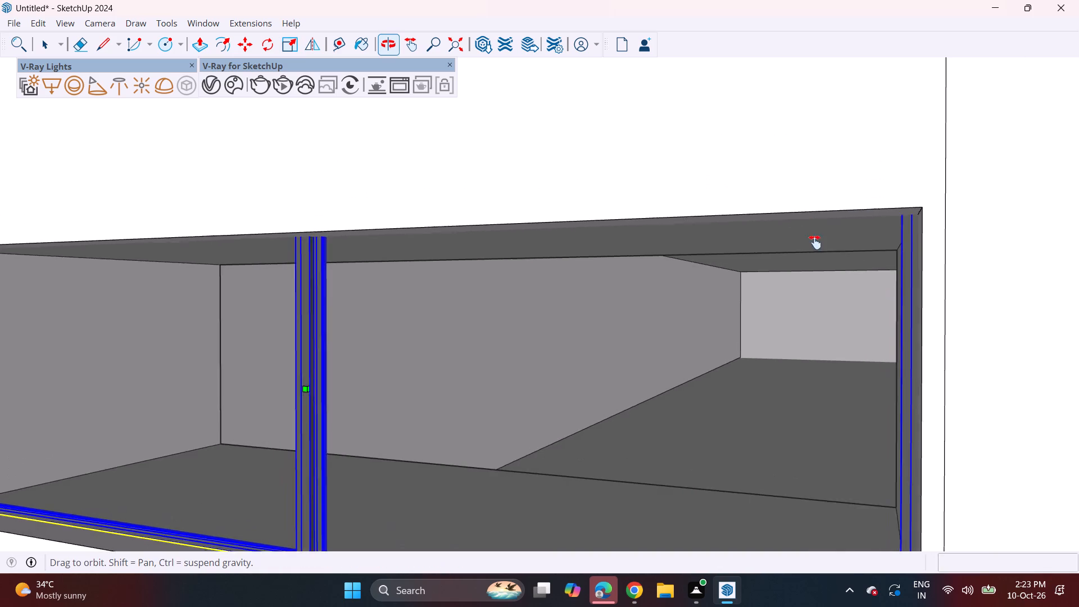
middle_click_drag(815, 242, 847, 302)
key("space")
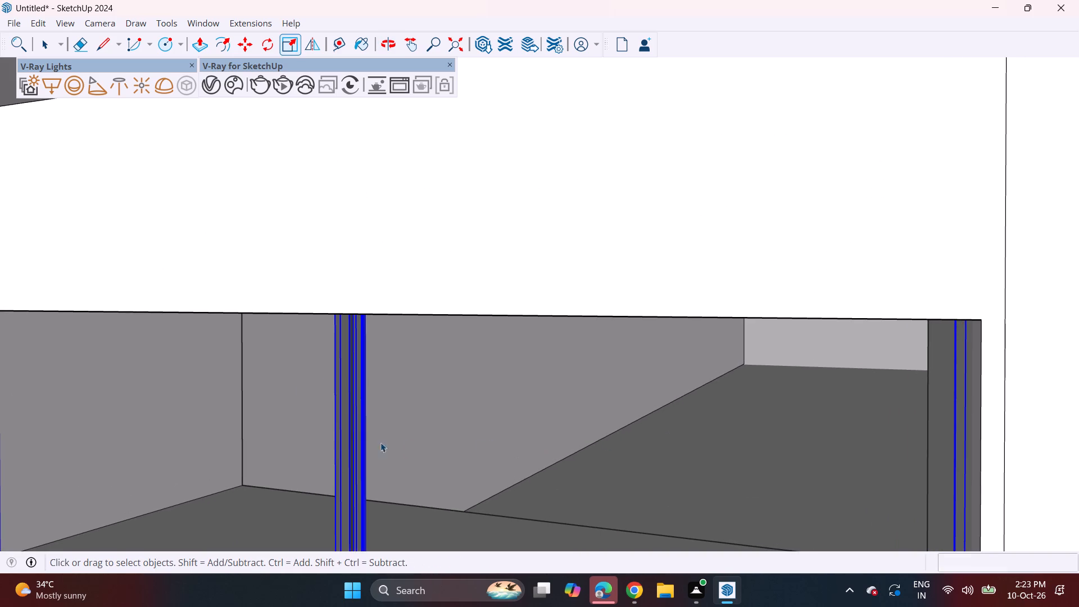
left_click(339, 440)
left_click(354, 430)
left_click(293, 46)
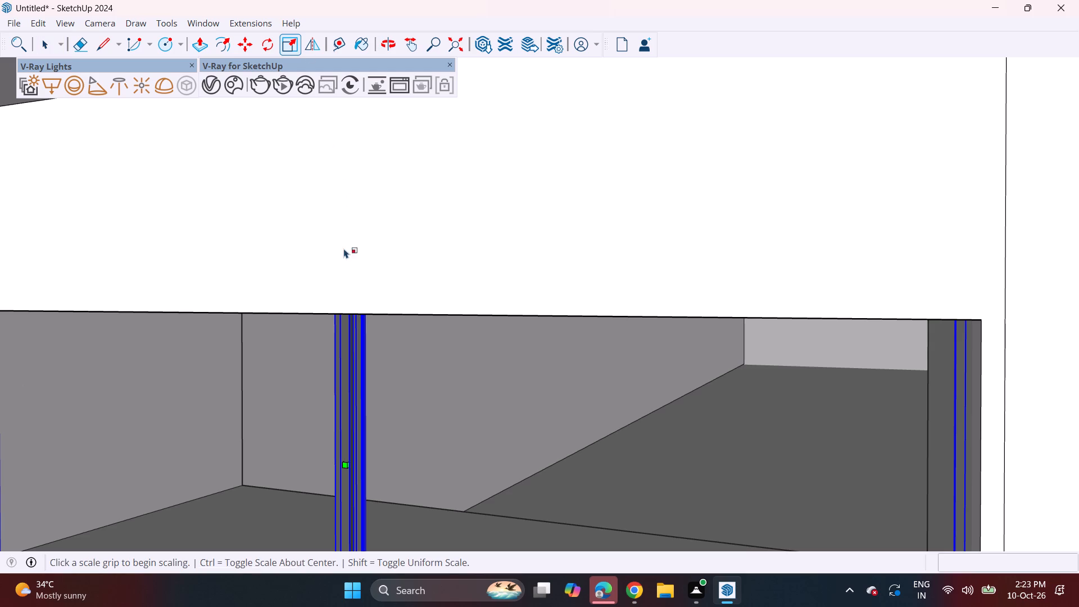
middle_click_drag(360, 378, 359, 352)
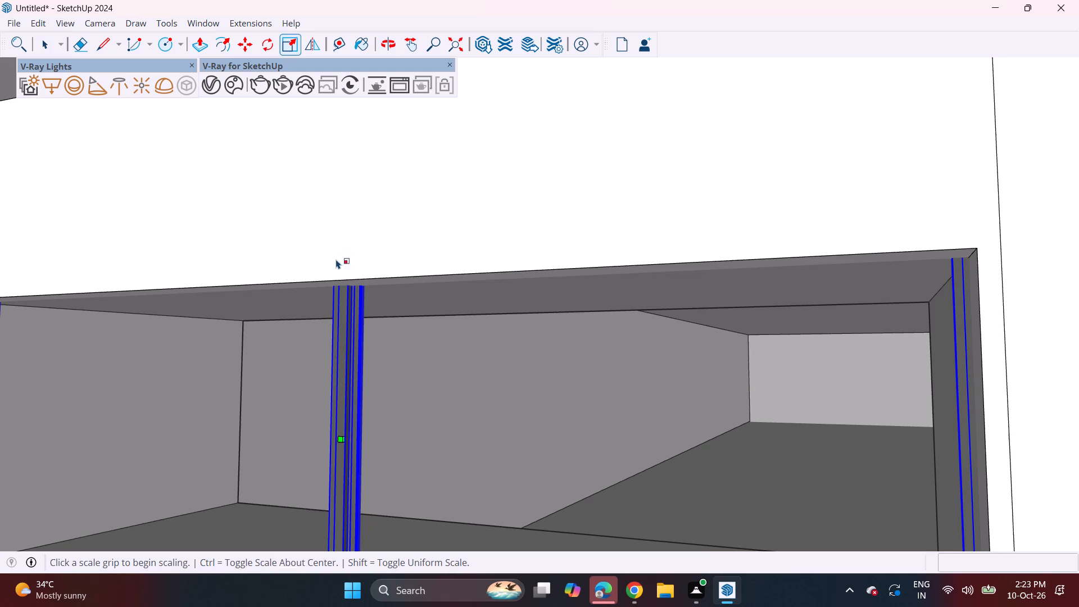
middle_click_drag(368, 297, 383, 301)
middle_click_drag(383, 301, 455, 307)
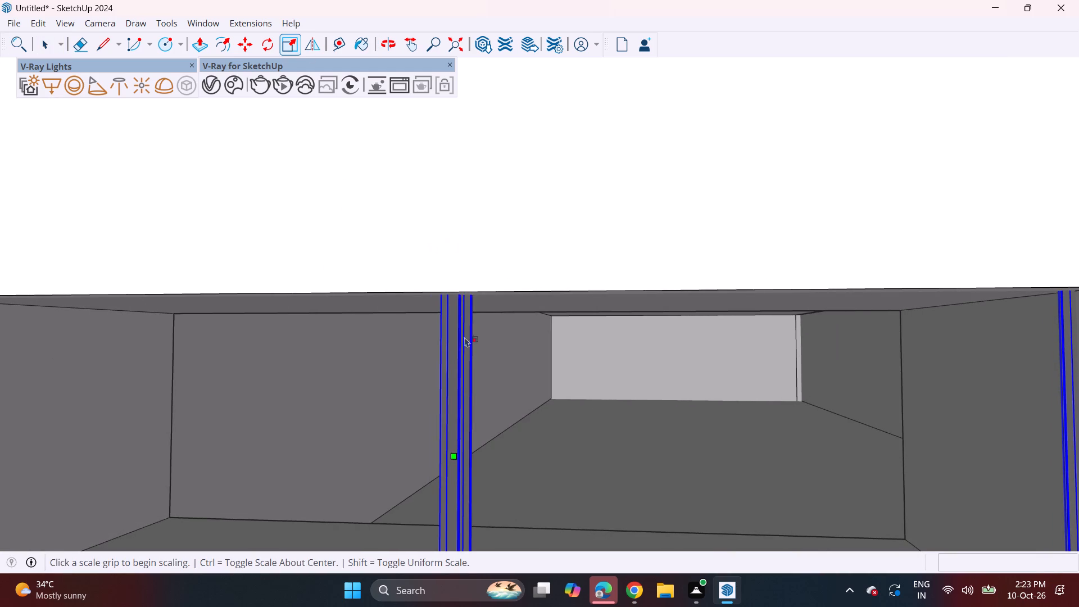
Move the window 2 7/16" down along the blue axis to bring its top frame into the opening.
key("space")
left_click(455, 357)
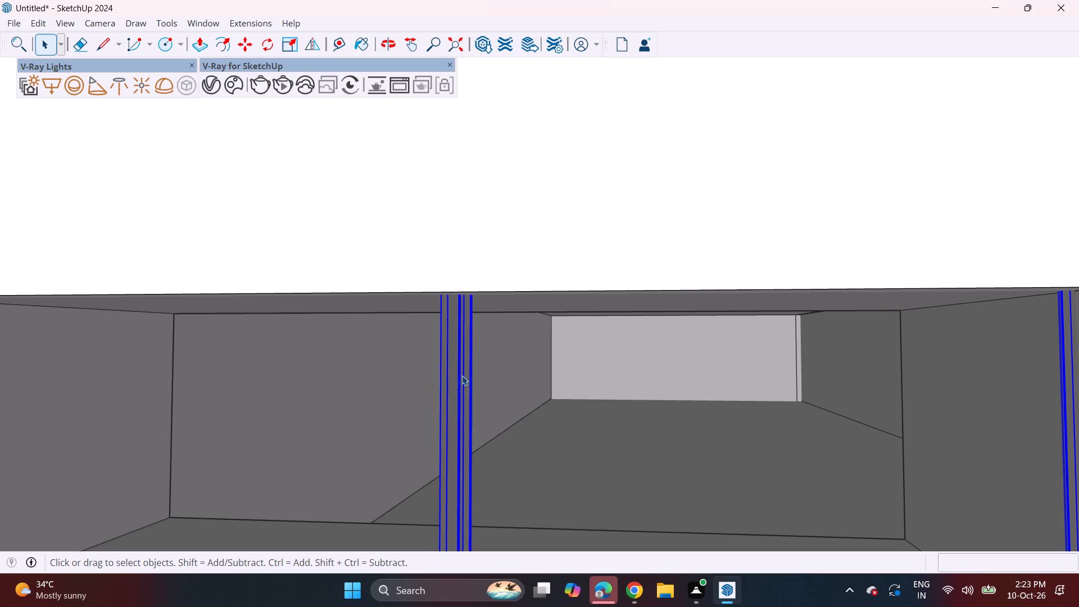
key("m")
double_click(446, 360)
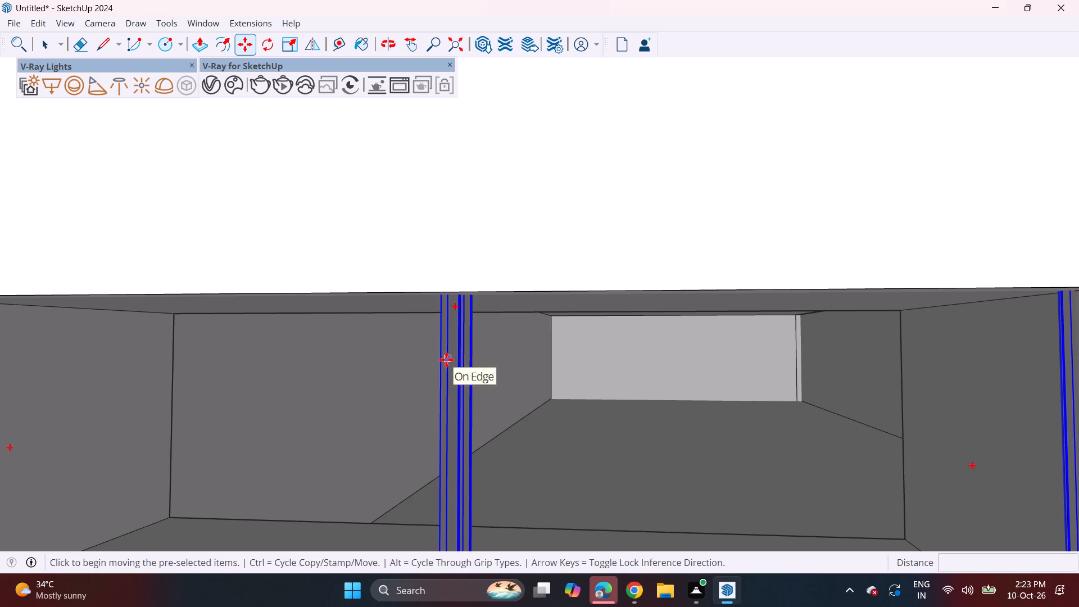
left_click(448, 402)
middle_click_drag(593, 451, 593, 210, "shift")
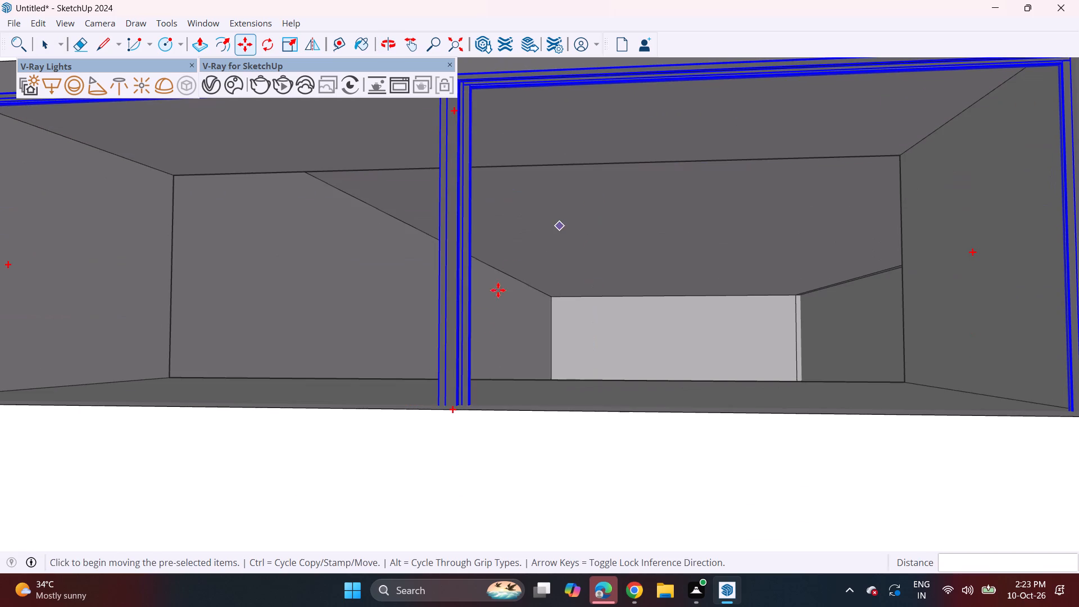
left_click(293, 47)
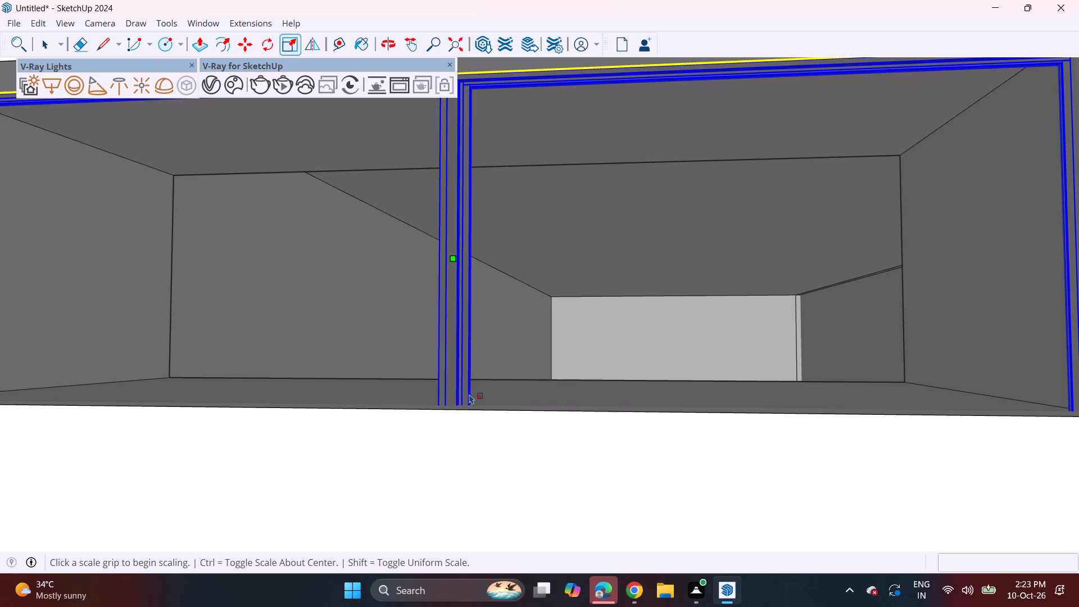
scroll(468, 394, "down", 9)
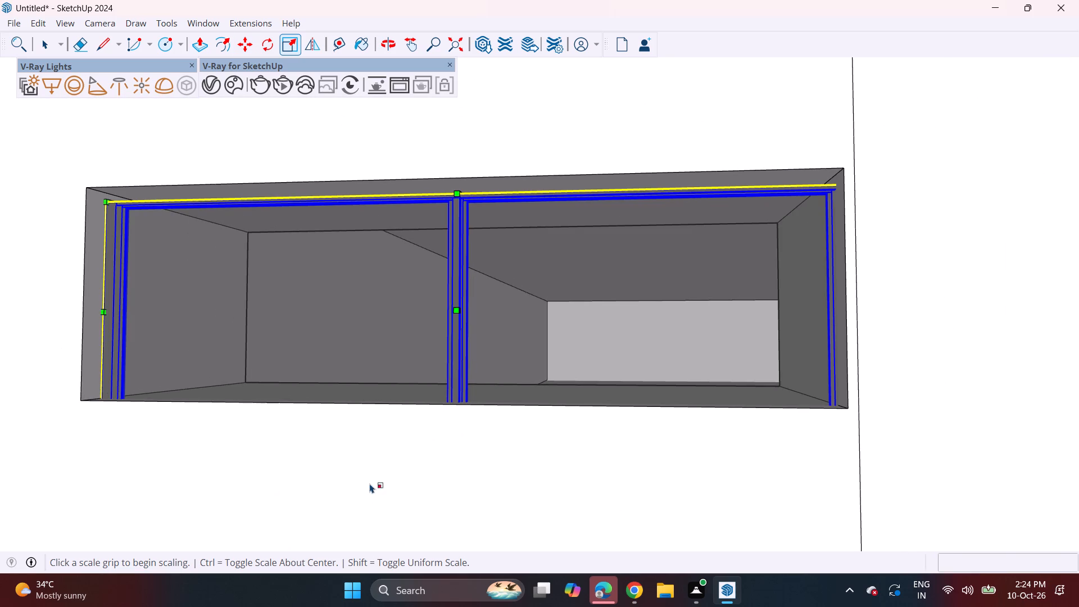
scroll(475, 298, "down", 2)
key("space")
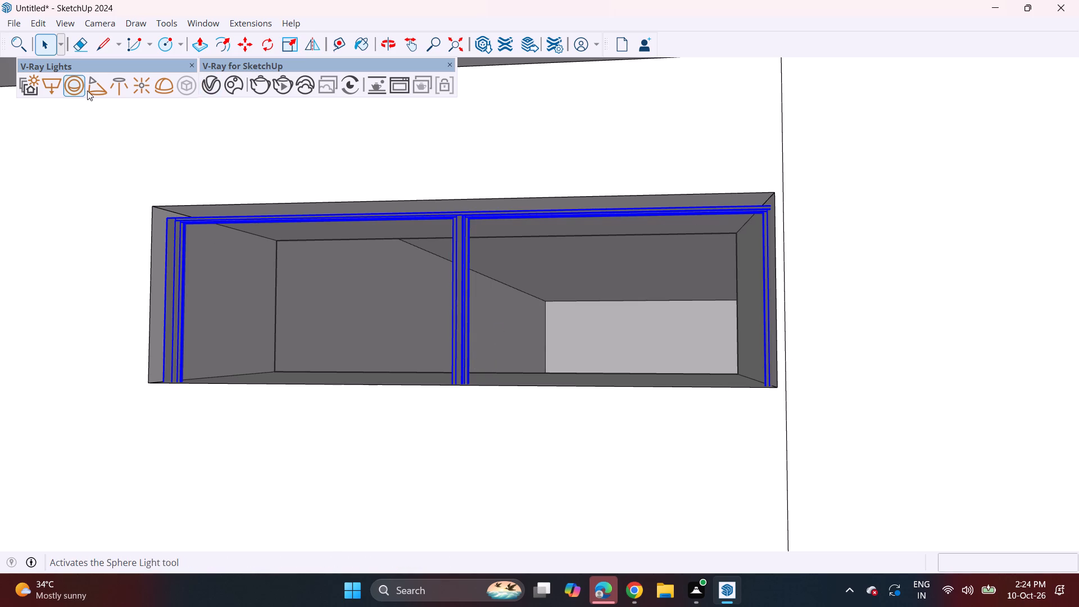
Move the top-floor window 6" outward so its whole frame stands in front of the wall.
left_click(241, 42)
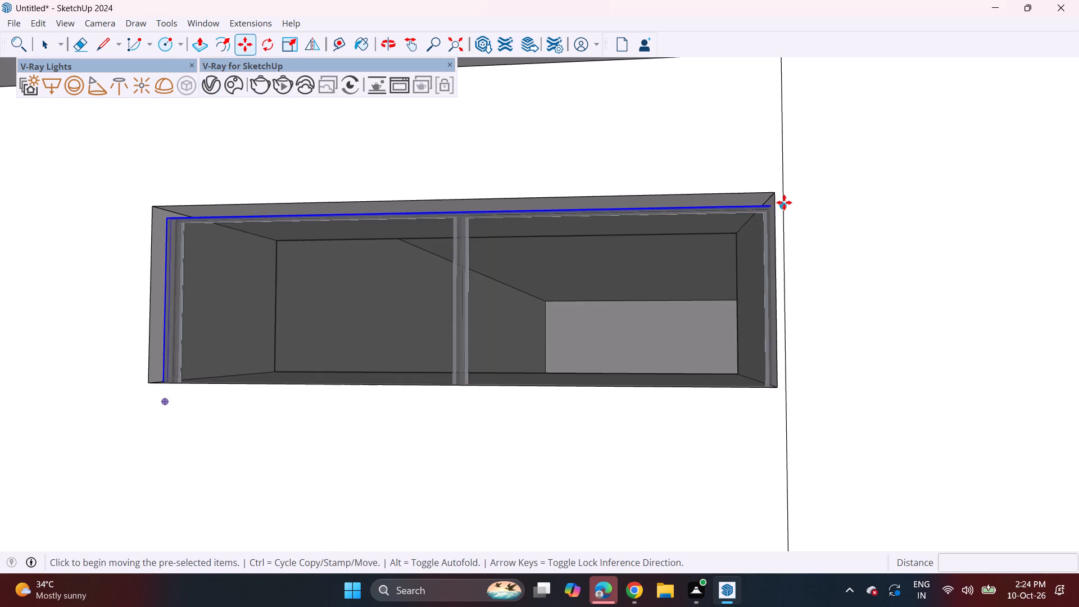
left_click(786, 202)
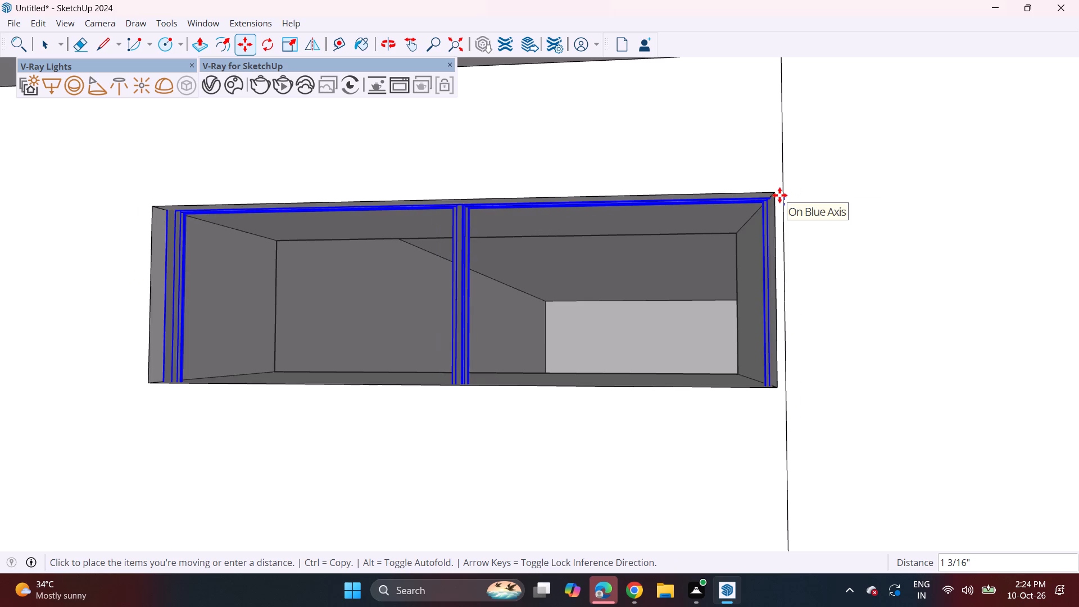
left_click(799, 197)
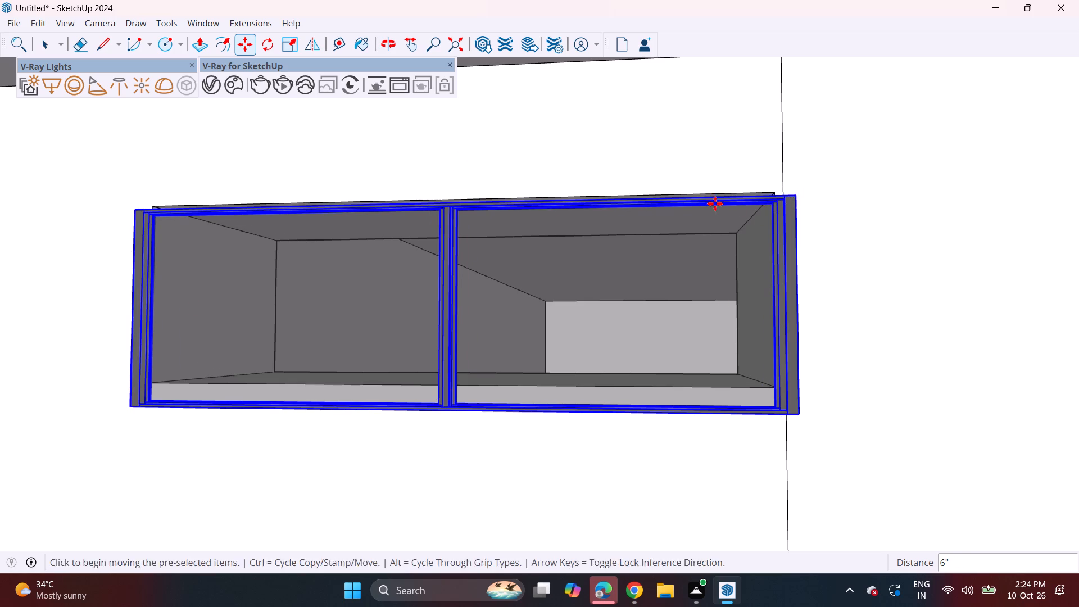
Shrink the window from its bottom edge along the blue axis to 0.88 to match the opening's lower edge.
left_click(294, 45)
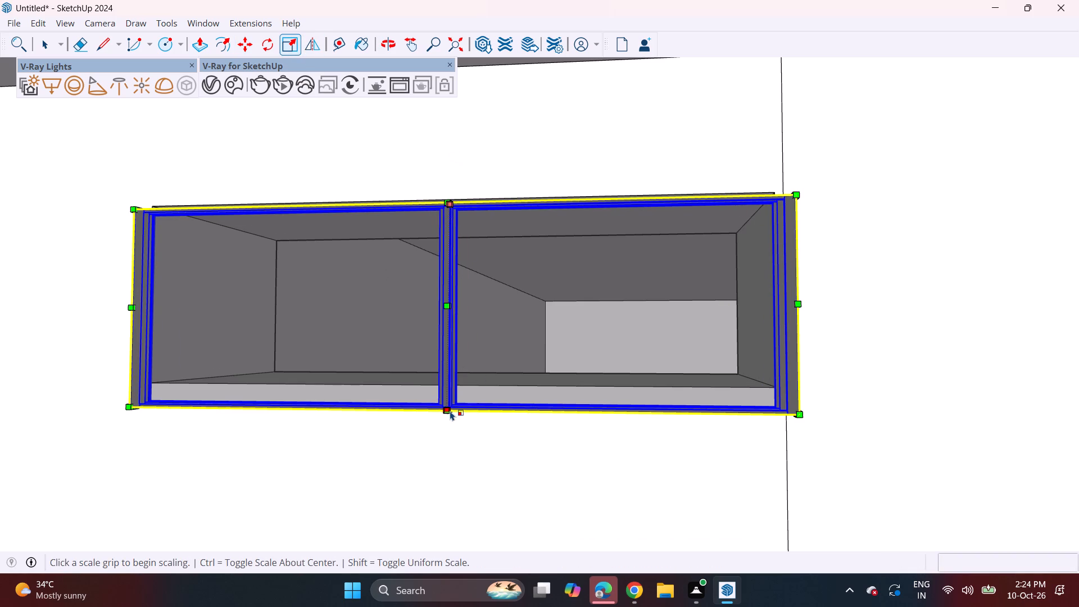
left_click(452, 410)
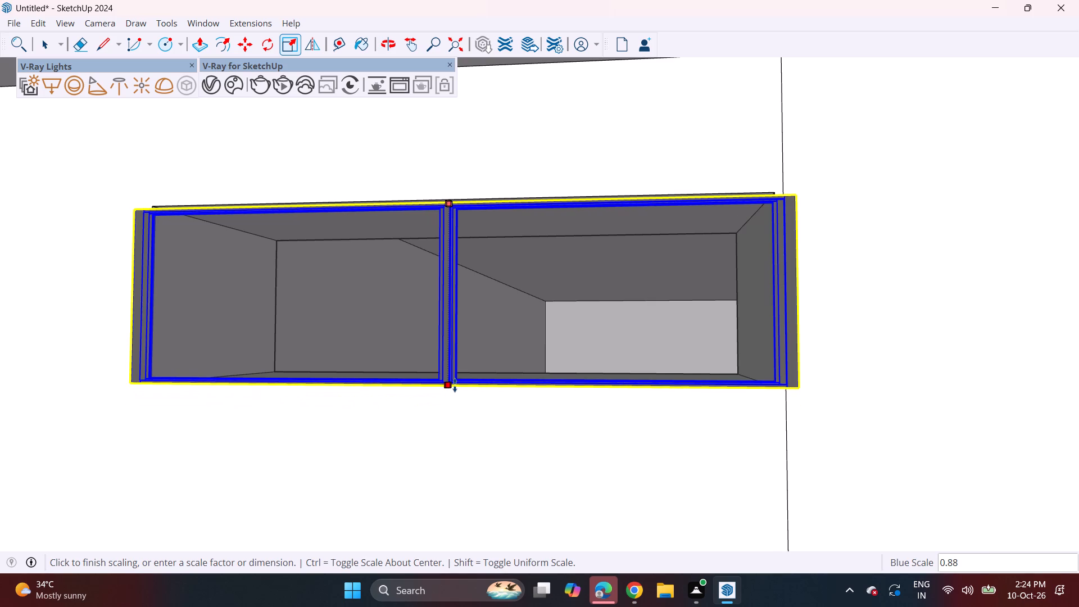
left_click(455, 385)
Narrow the window from one side along the red axis to 0.98 to match the opening's side edge.
middle_click_drag(736, 320, 690, 360)
middle_click_drag(765, 333, 752, 351)
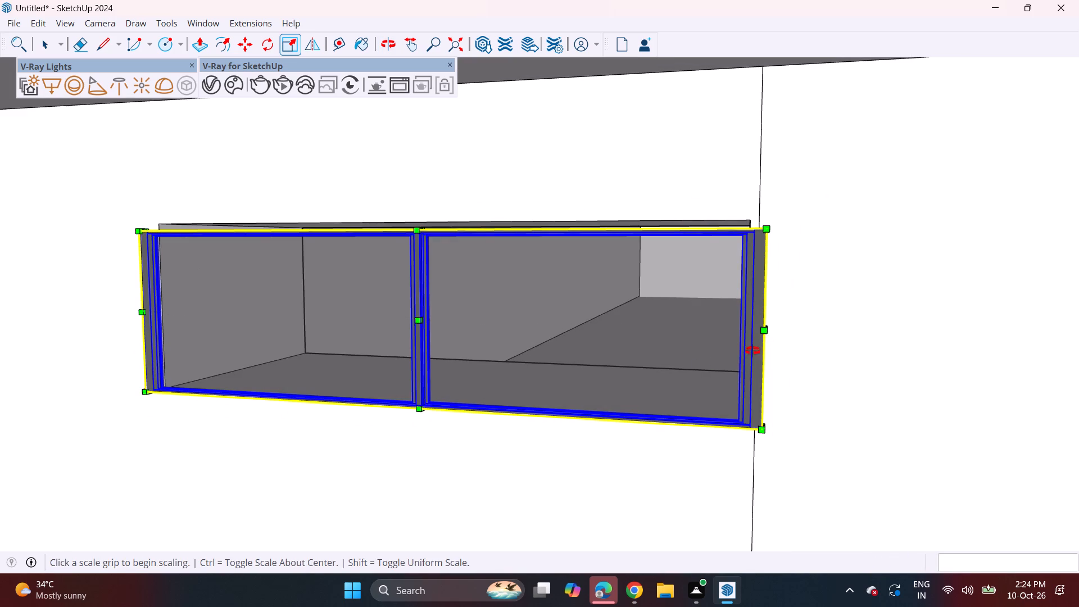
middle_click_drag(752, 351, 736, 359)
scroll(734, 360, "up", 4)
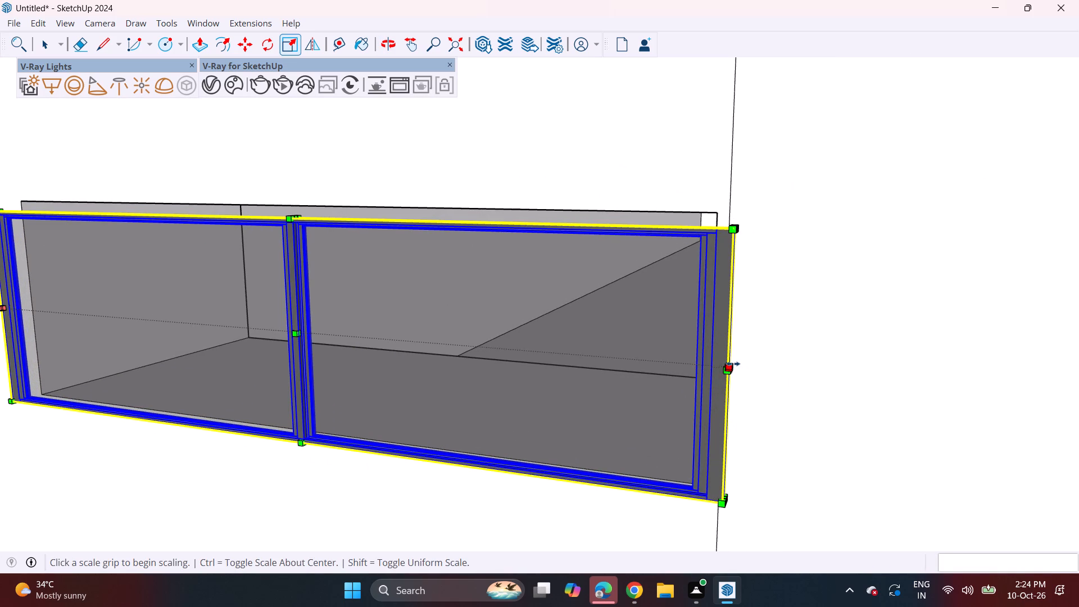
left_click(733, 364)
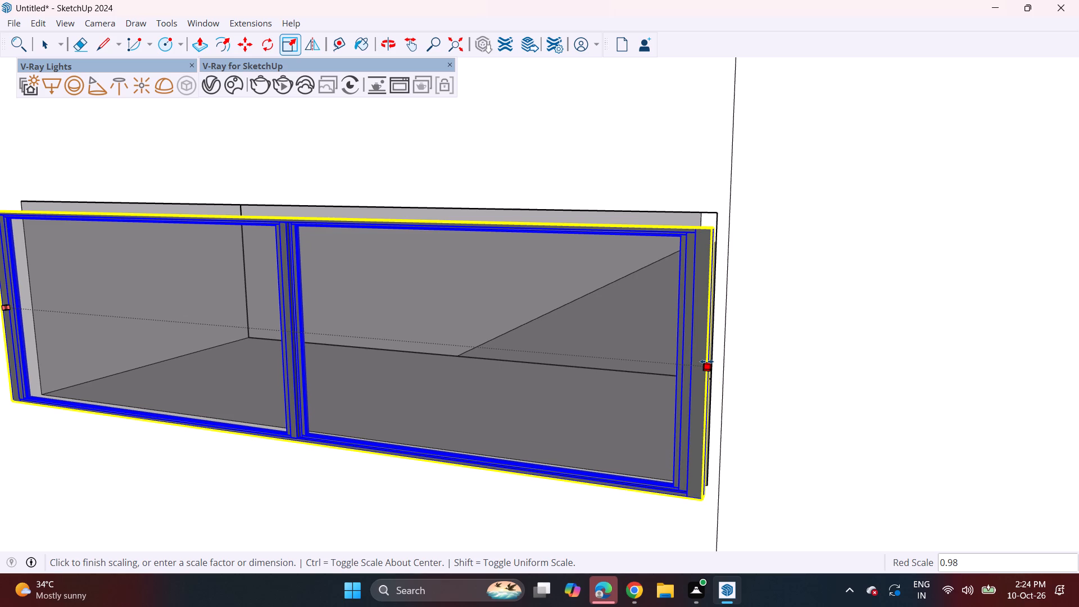
left_click(706, 361)
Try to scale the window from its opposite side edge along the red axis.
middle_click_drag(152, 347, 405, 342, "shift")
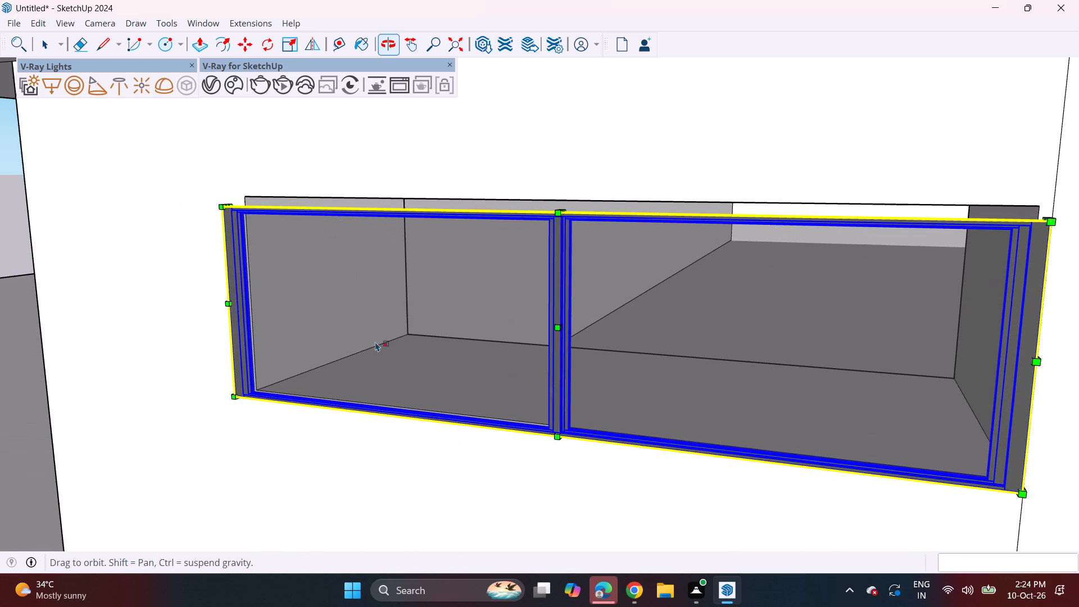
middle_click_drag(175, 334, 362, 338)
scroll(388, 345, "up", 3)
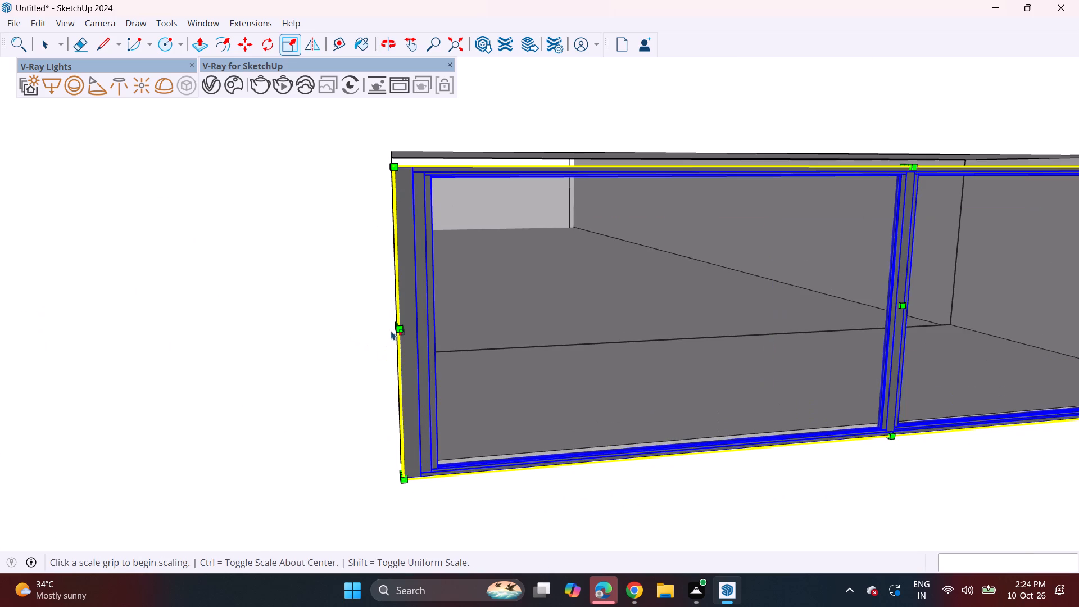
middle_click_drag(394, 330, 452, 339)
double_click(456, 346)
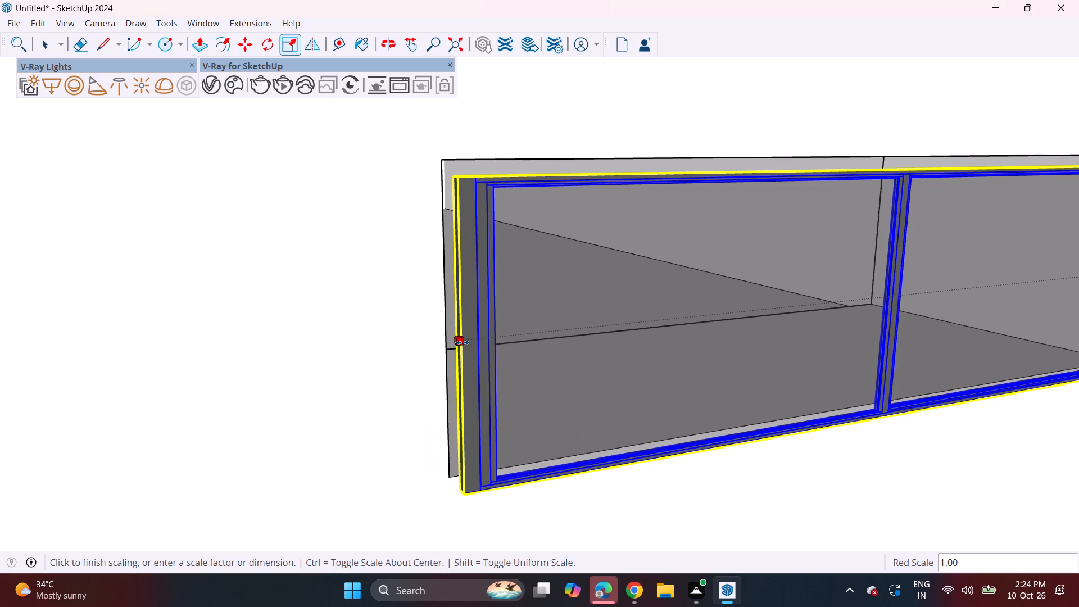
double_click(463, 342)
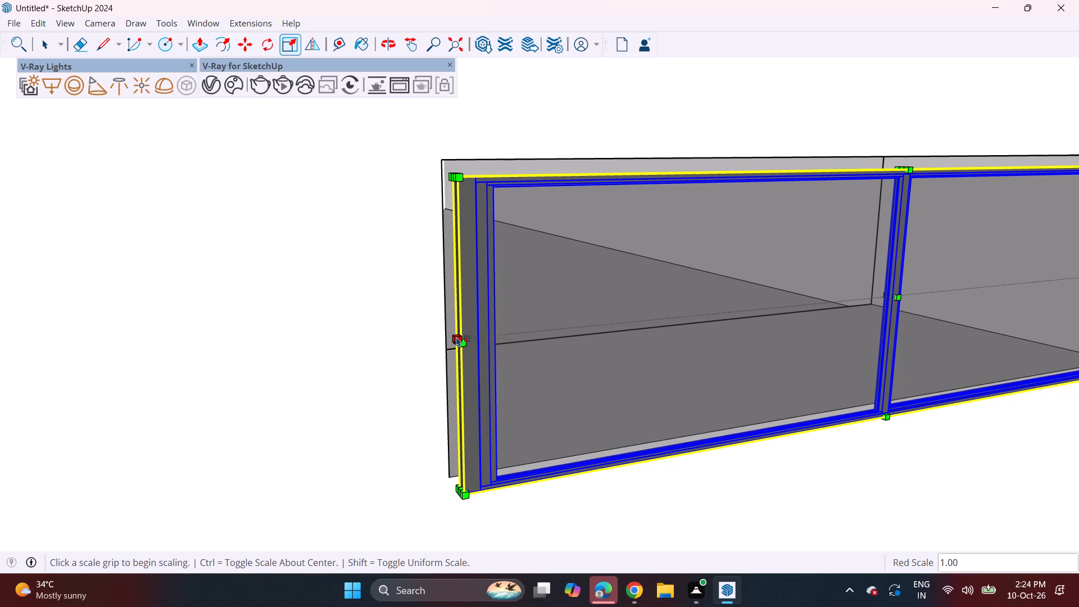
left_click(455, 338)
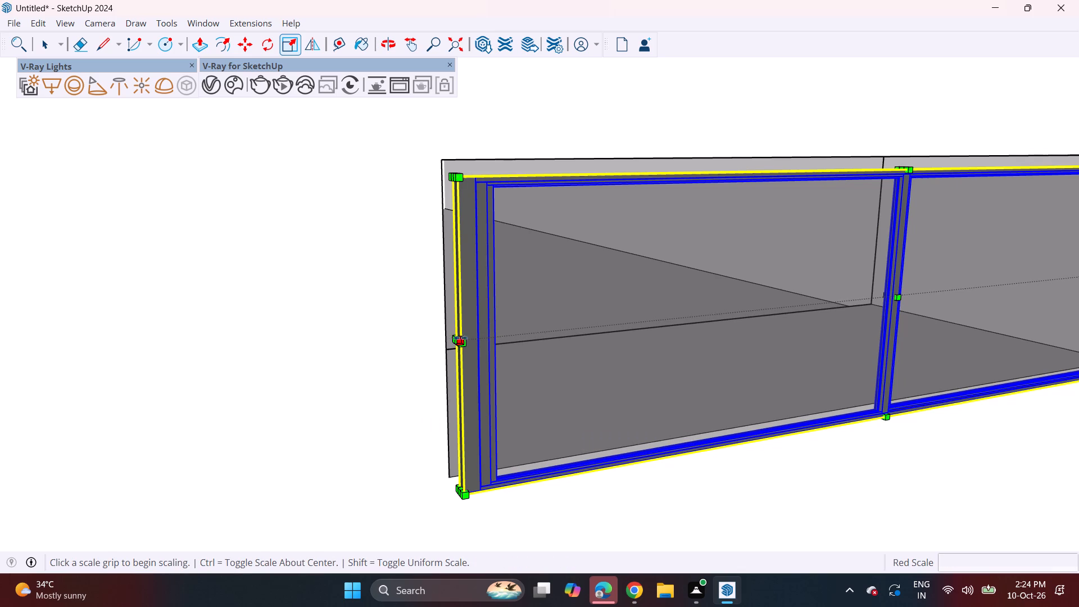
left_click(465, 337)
Move the window about 3 5/16" from its upper corner to the opening's upper corner, seating it inside the wall.
middle_click_drag(626, 379, 479, 359)
scroll(554, 359, "down", 1)
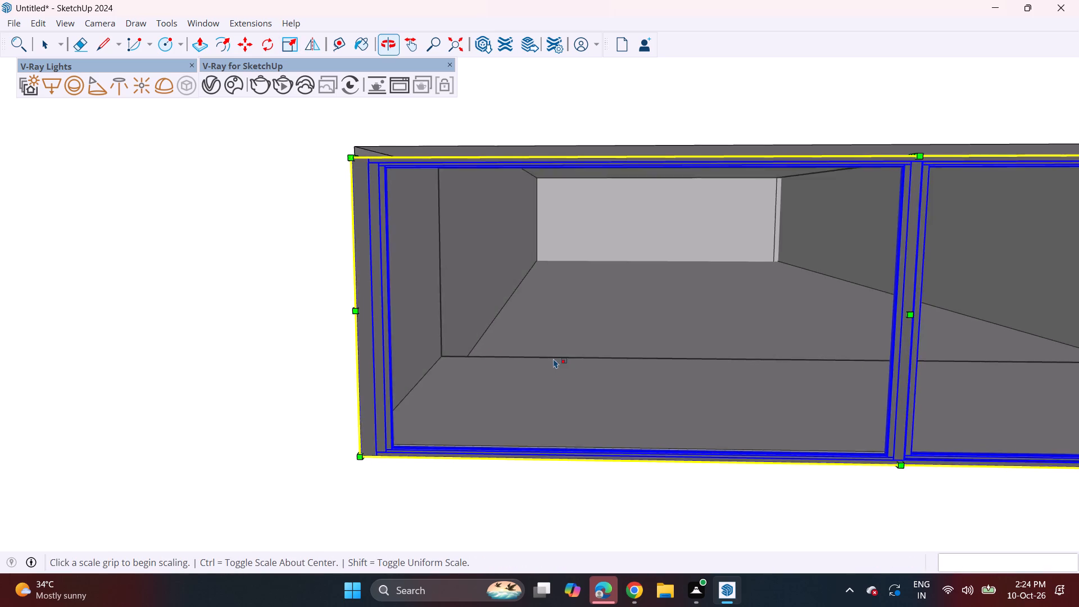
scroll(554, 359, "down", 13)
middle_click_drag(706, 372, 549, 352, "shift")
scroll(531, 346, "down", 4)
key("space")
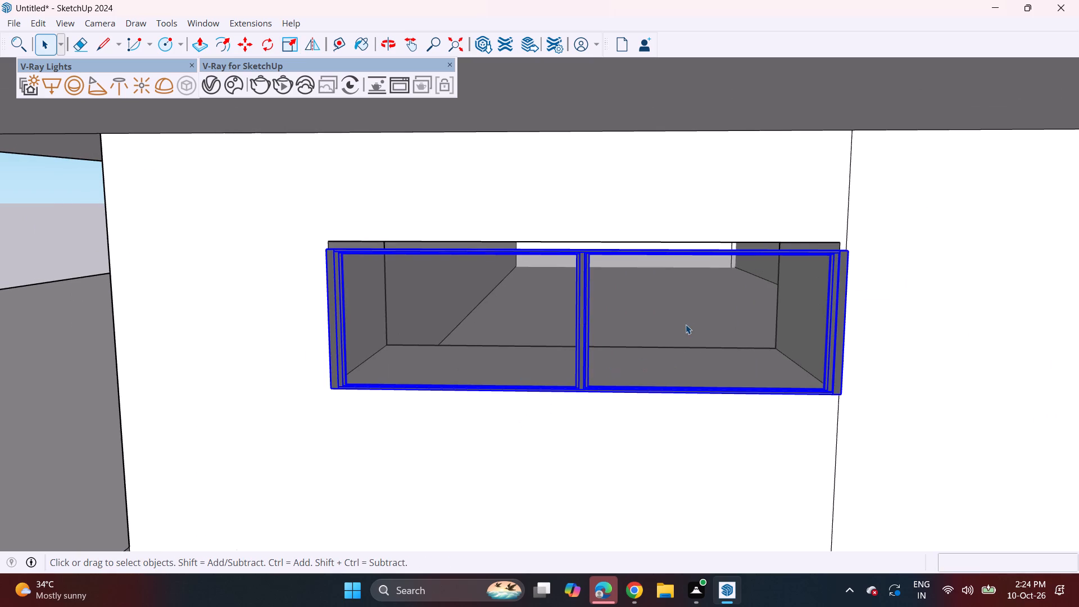
key("m")
left_click(858, 256)
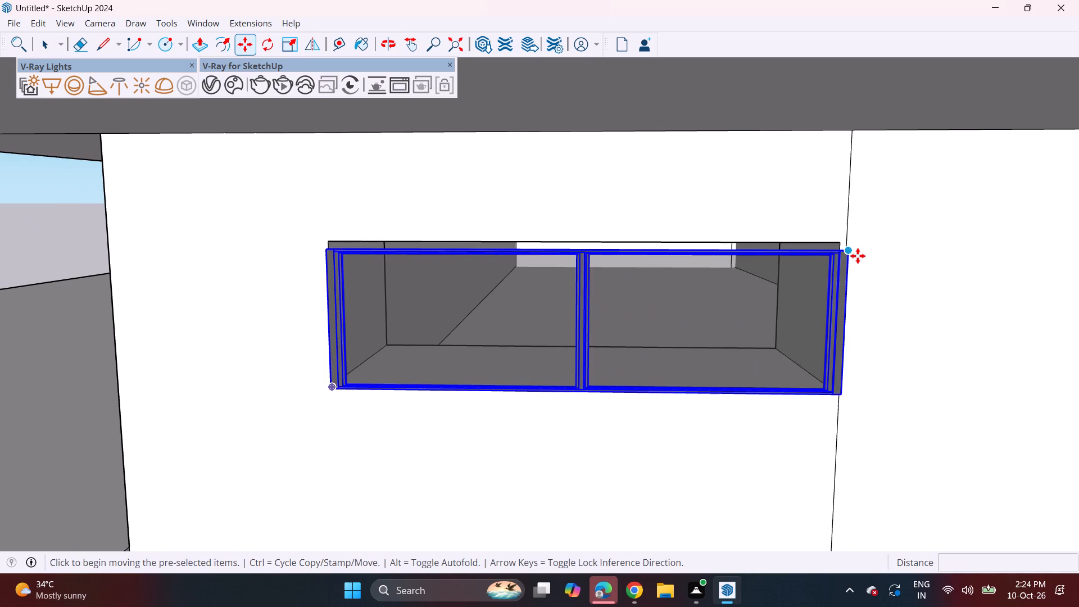
left_click(840, 246)
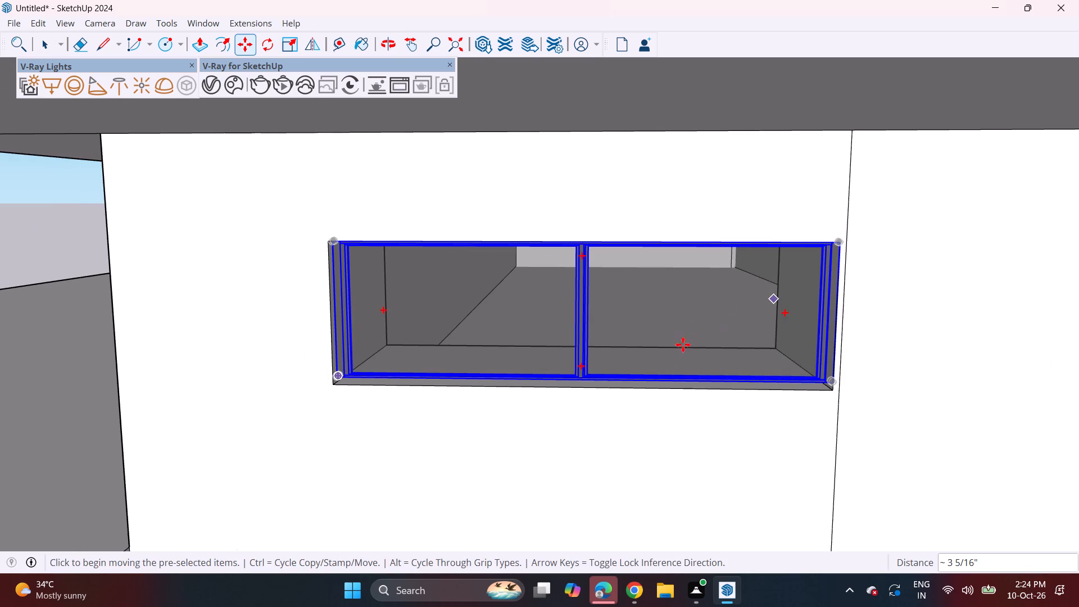
Stretch the window down along the blue axis by about 1.06 to close the gap at the opening's bottom edge.
middle_click_drag(683, 347, 693, 298)
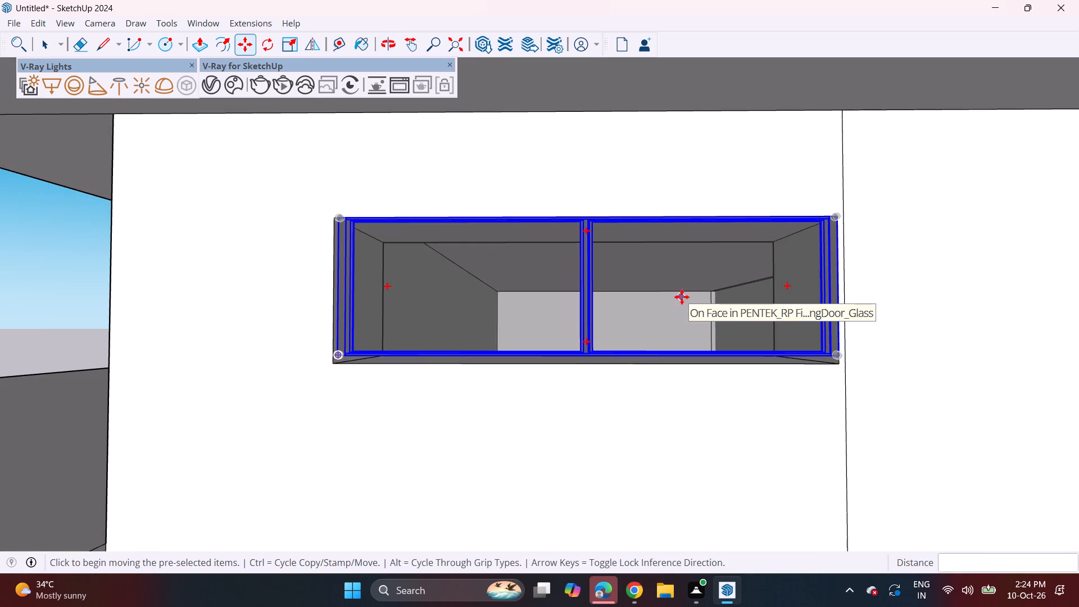
scroll(677, 297, "down", 11)
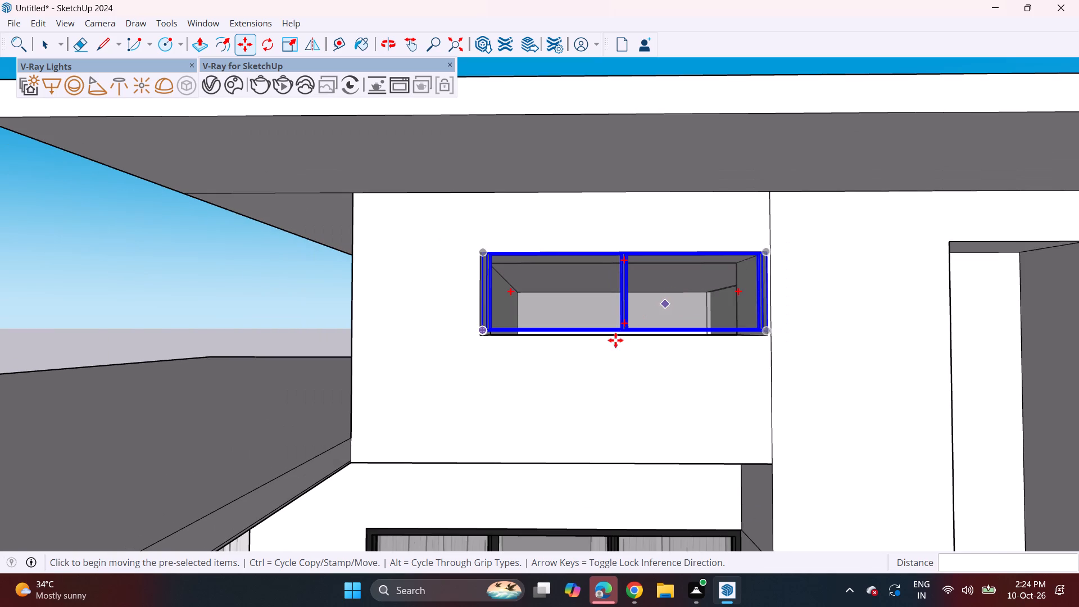
scroll(626, 333, "up", 2)
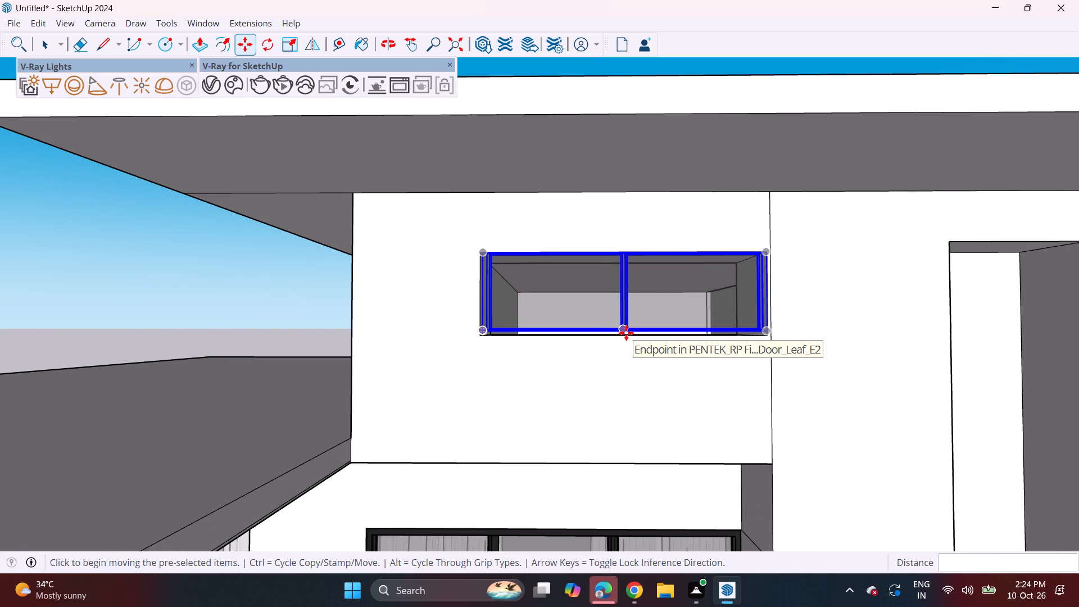
scroll(626, 333, "up", 4)
middle_click_drag(627, 346, 623, 338)
scroll(623, 338, "up", 4)
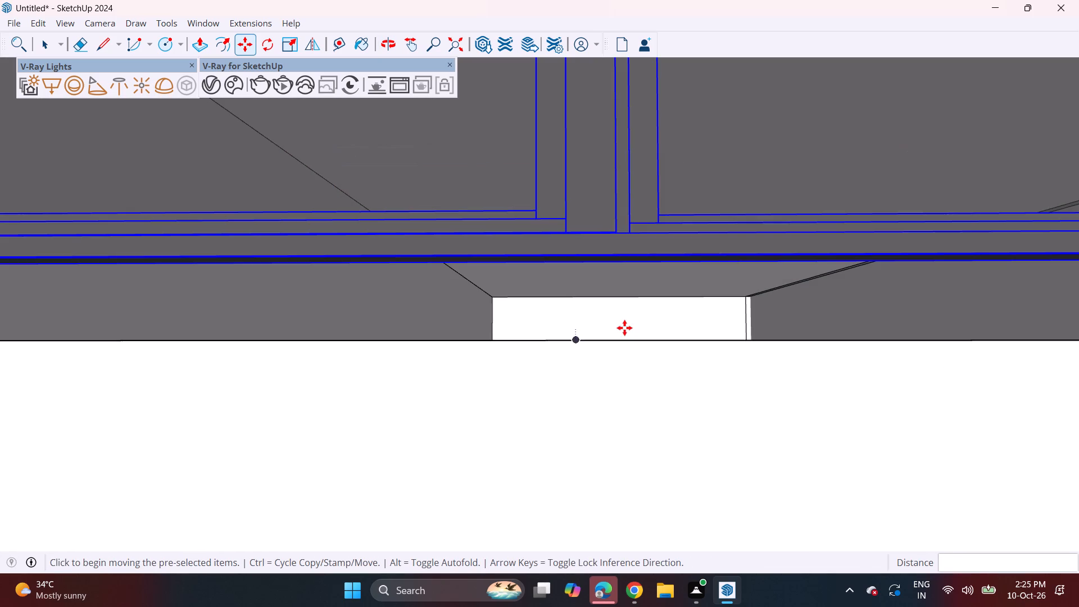
scroll(624, 328, "up", 3)
scroll(617, 305, "down", 8)
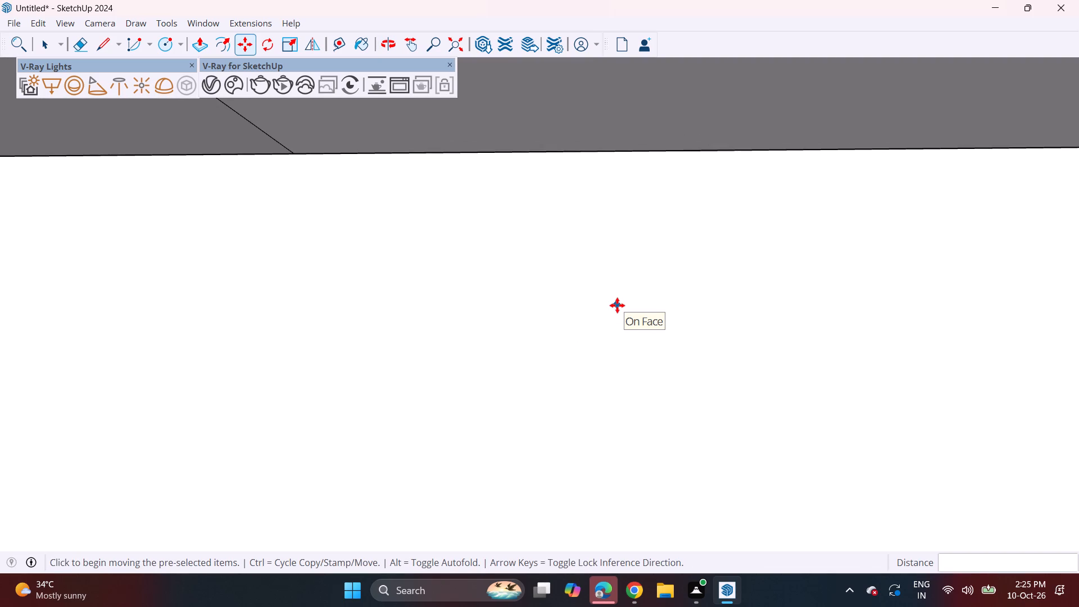
scroll(617, 305, "down", 9)
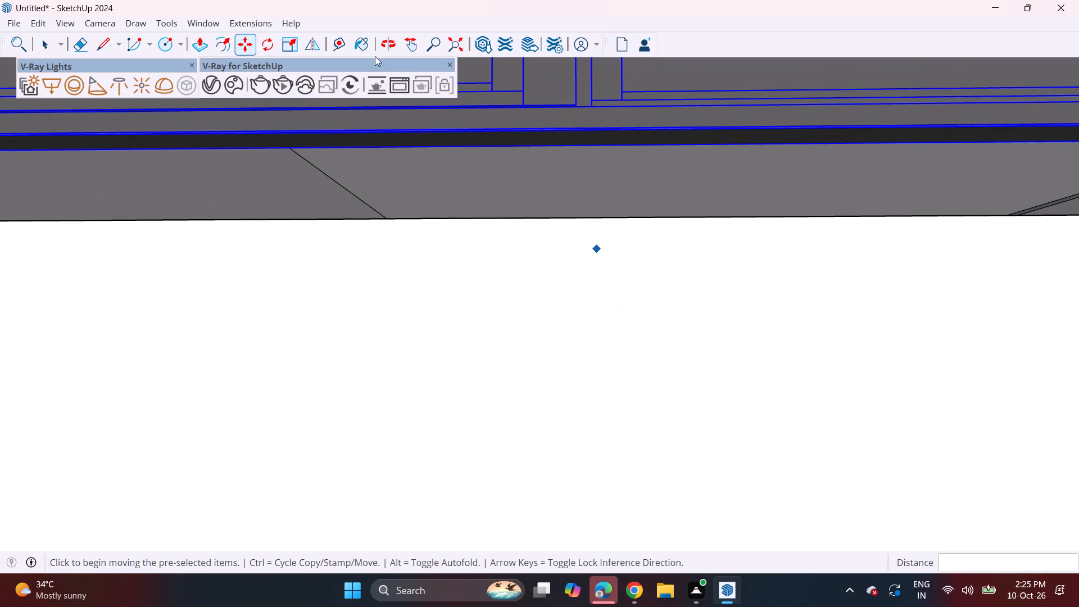
left_click(284, 44)
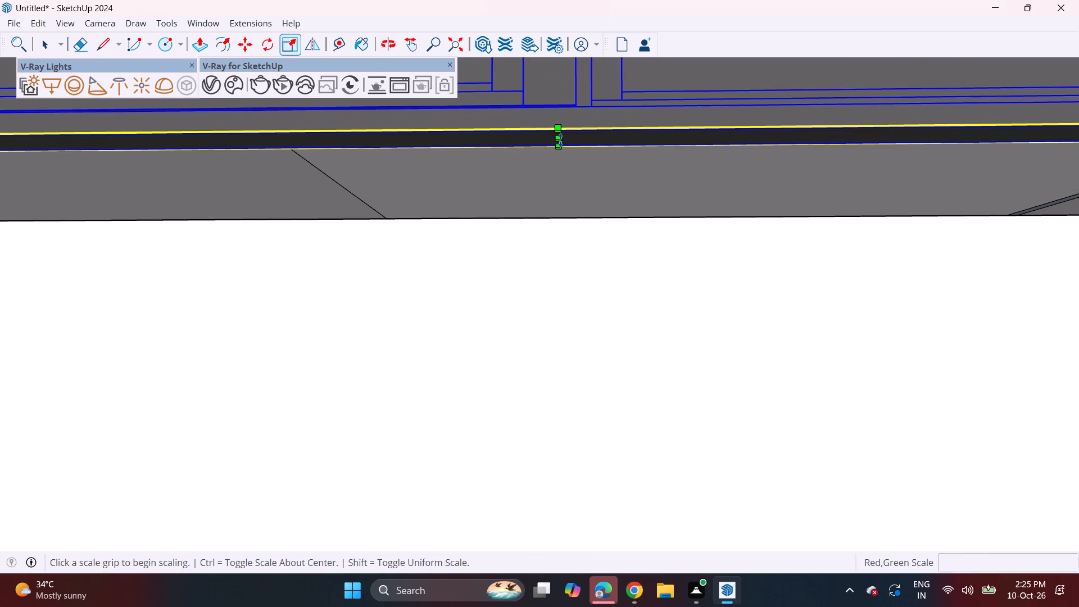
left_click(560, 140)
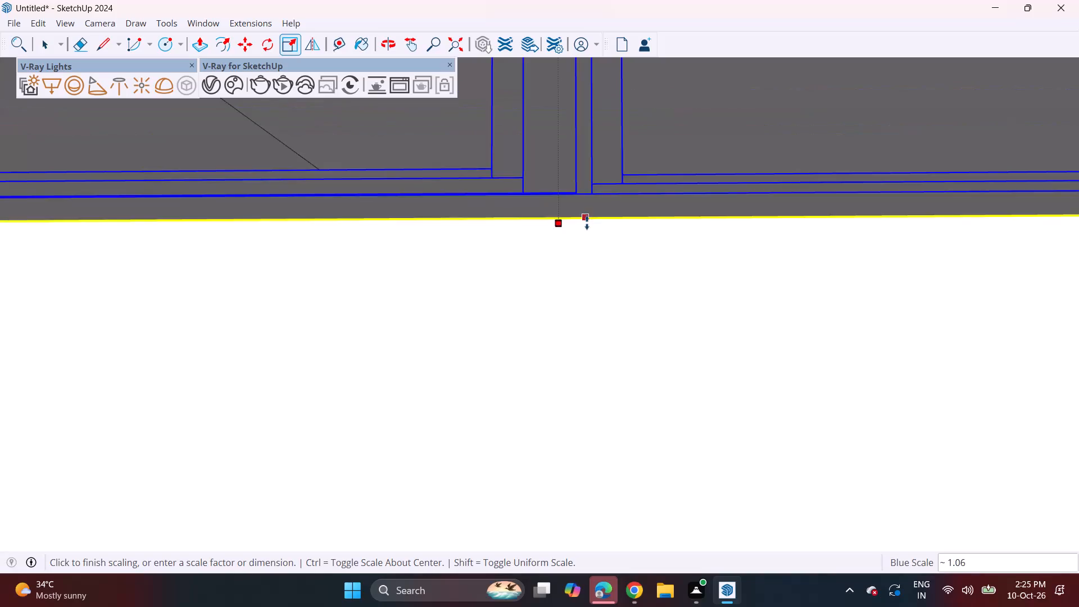
double_click(587, 223)
left_click(557, 139)
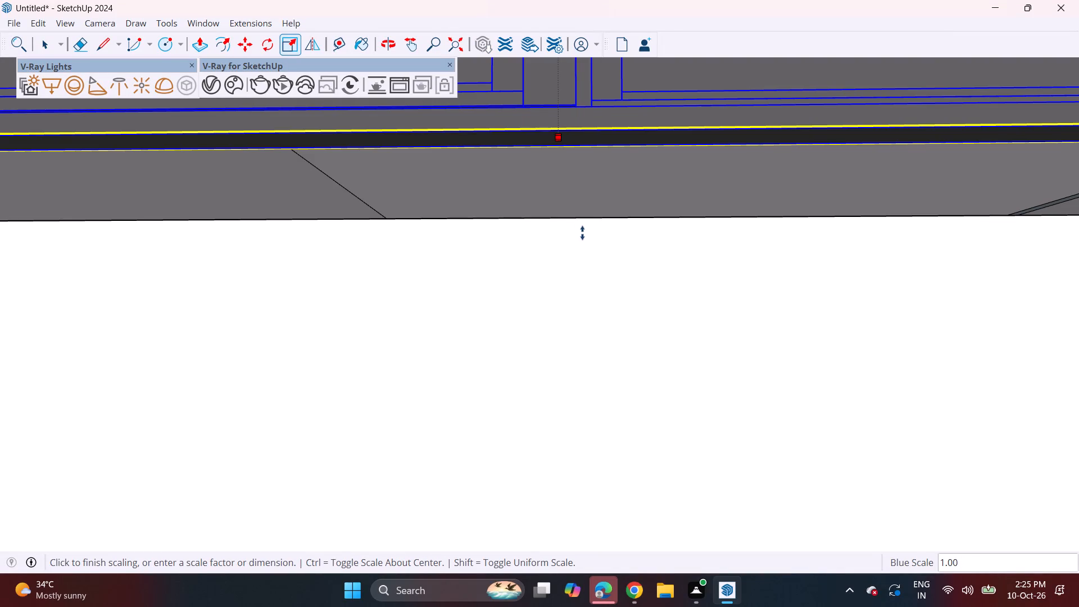
middle_click_drag(591, 228, 593, 274)
left_click(596, 220)
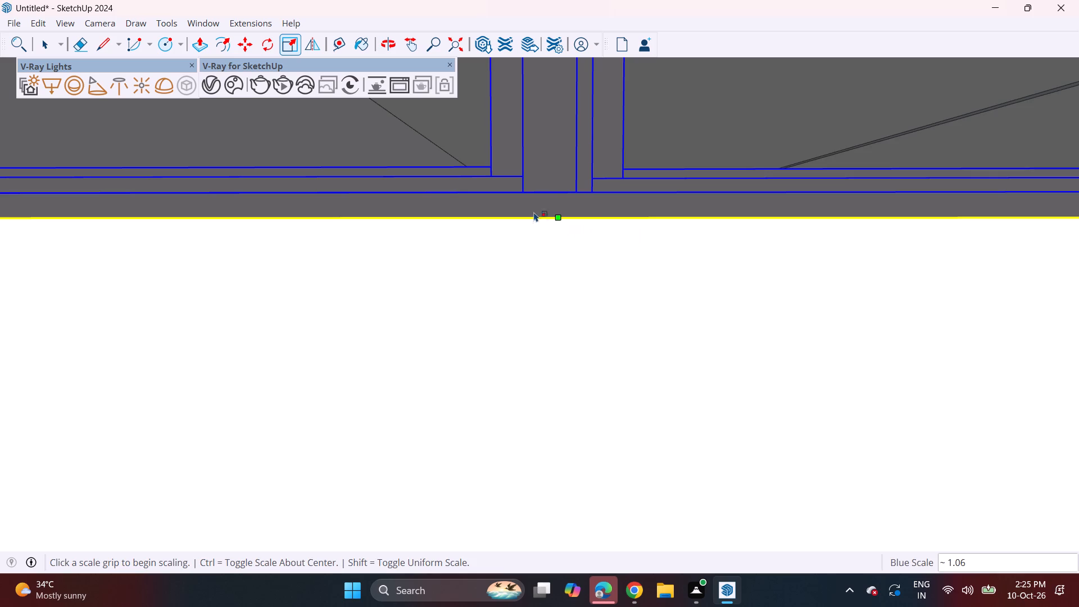
Delete the spare curtain standing beside the house.
middle_click_drag(541, 229, 551, 282)
left_click(459, 50)
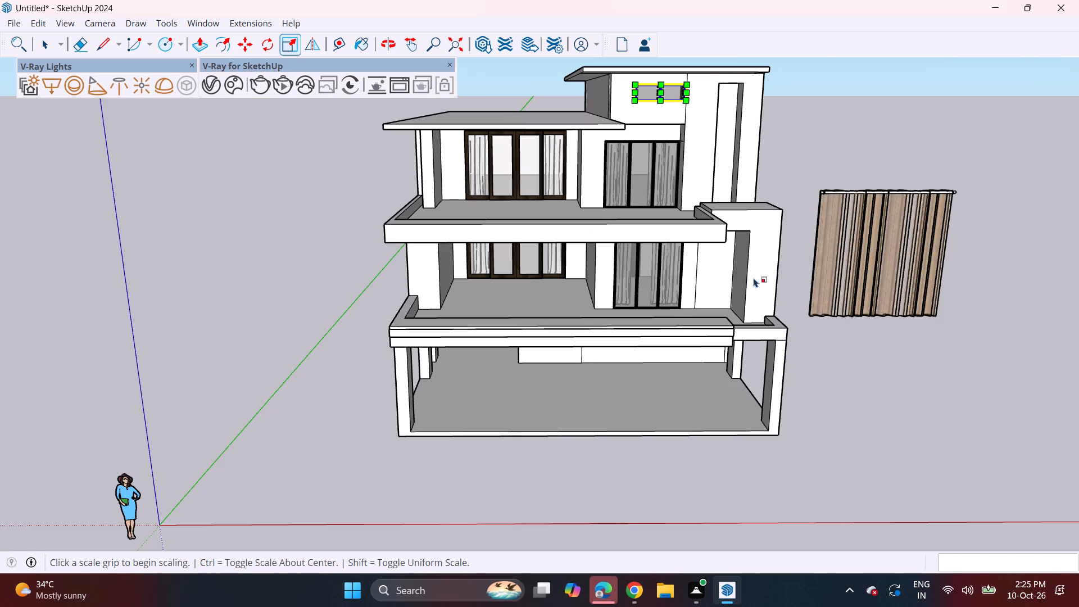
key("space")
left_click(807, 182)
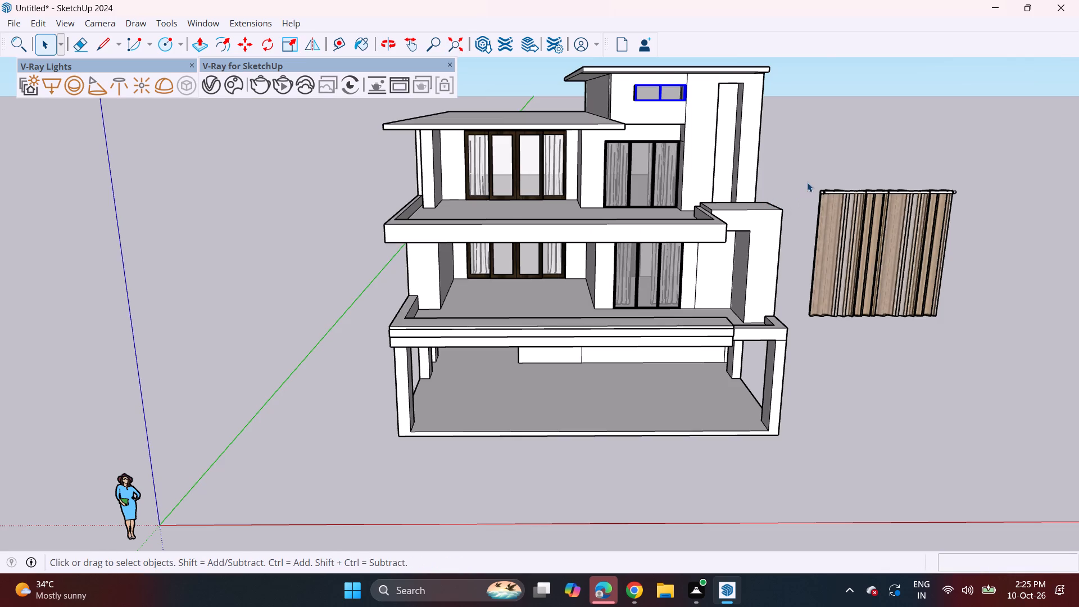
middle_click_drag(918, 250, 891, 226)
left_click(901, 235)
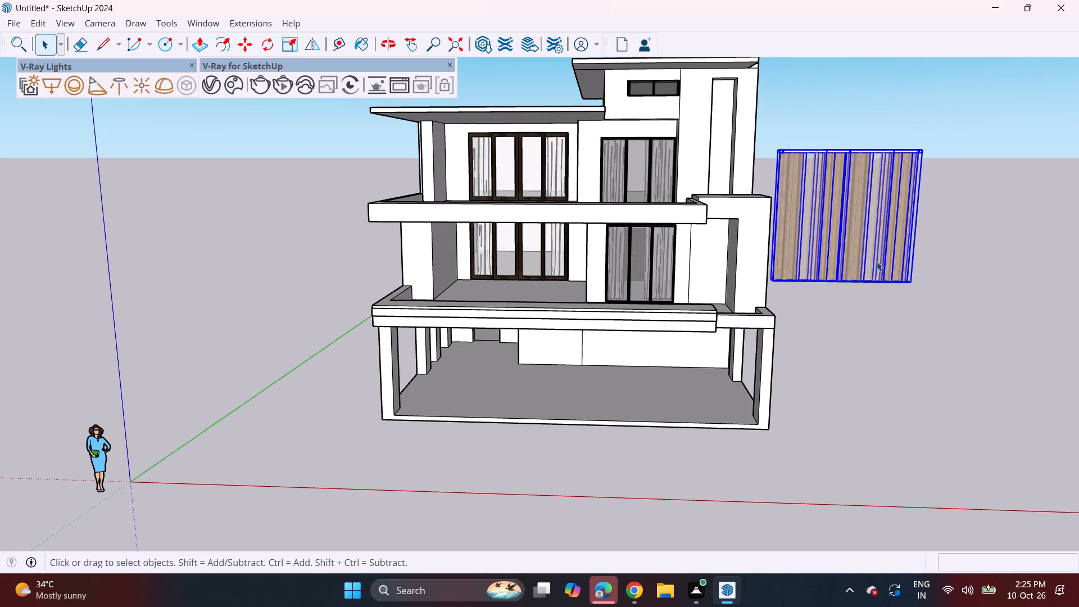
key("Delete")
middle_click_drag(649, 410, 675, 363)
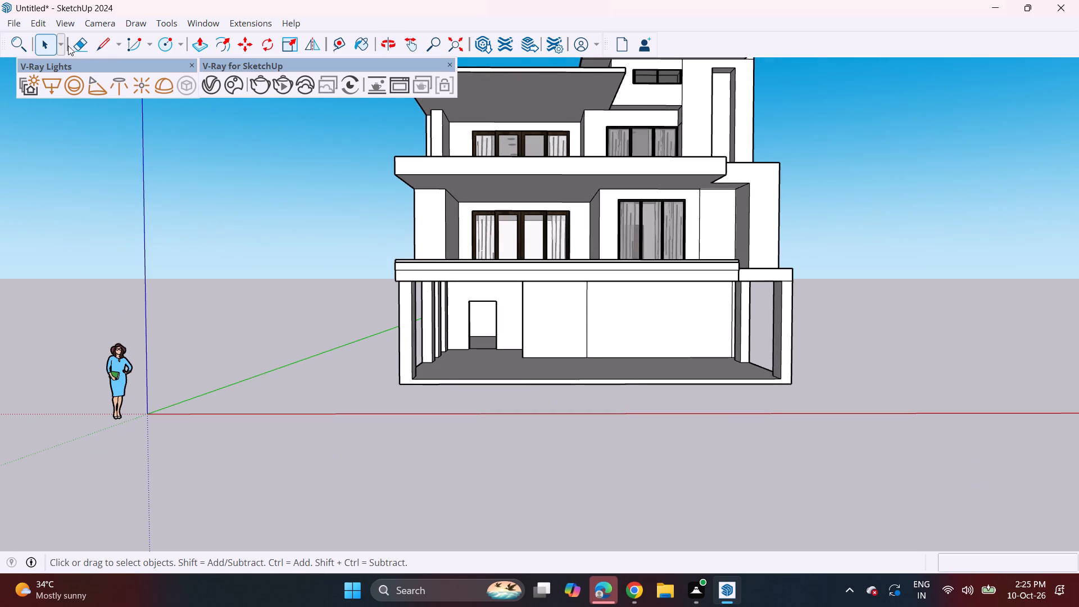
Import the dark wooden door (2) model from Downloads and place it on the ground floor near the rear wall's doorway.
left_click(9, 22)
left_click(54, 219)
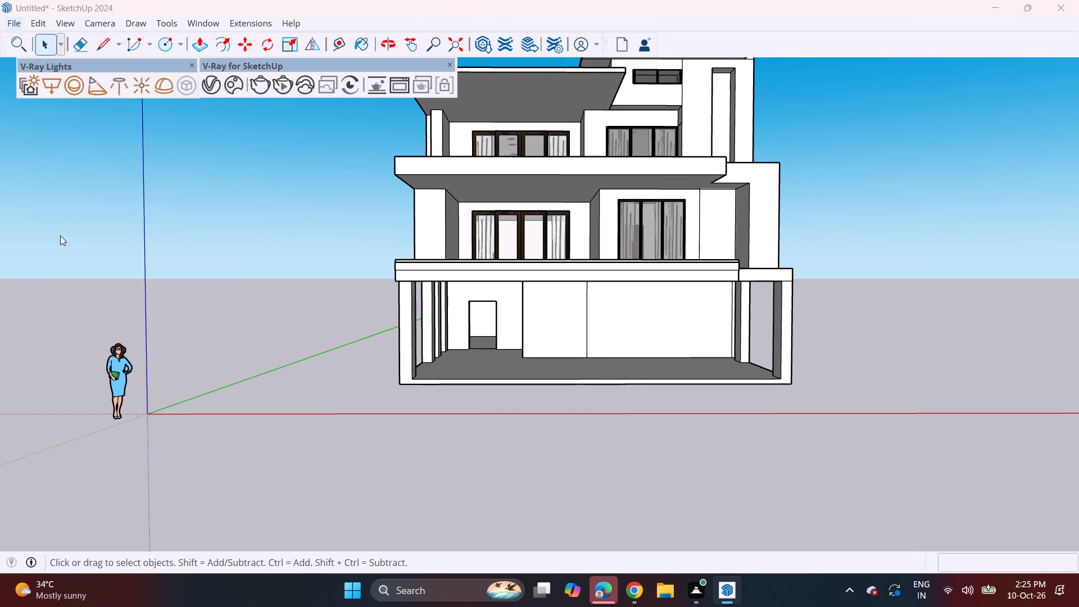
scroll(307, 189, "down", 6)
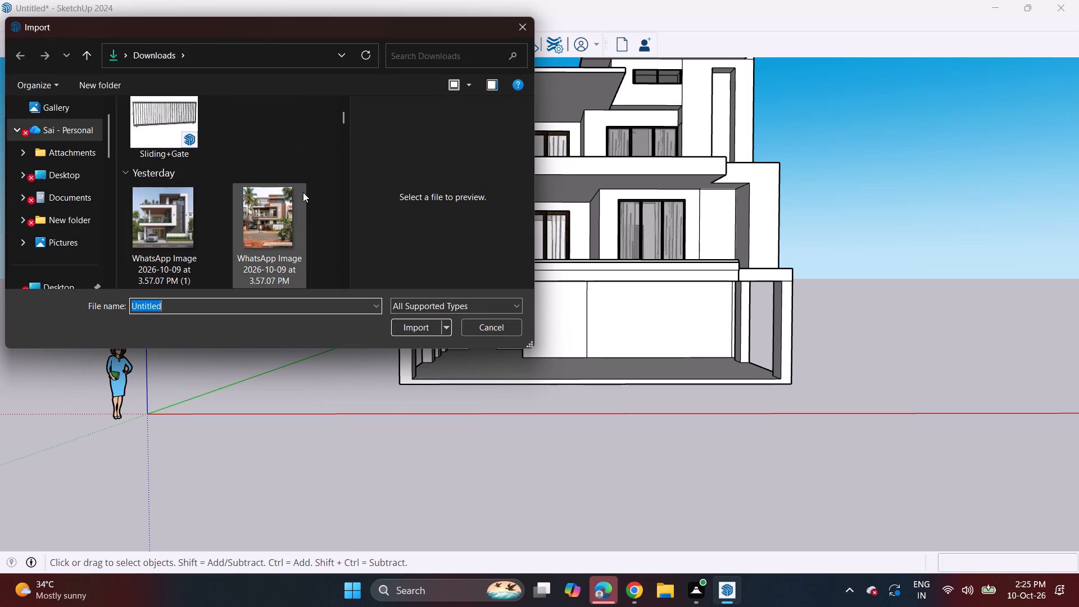
scroll(299, 195, "down", 15)
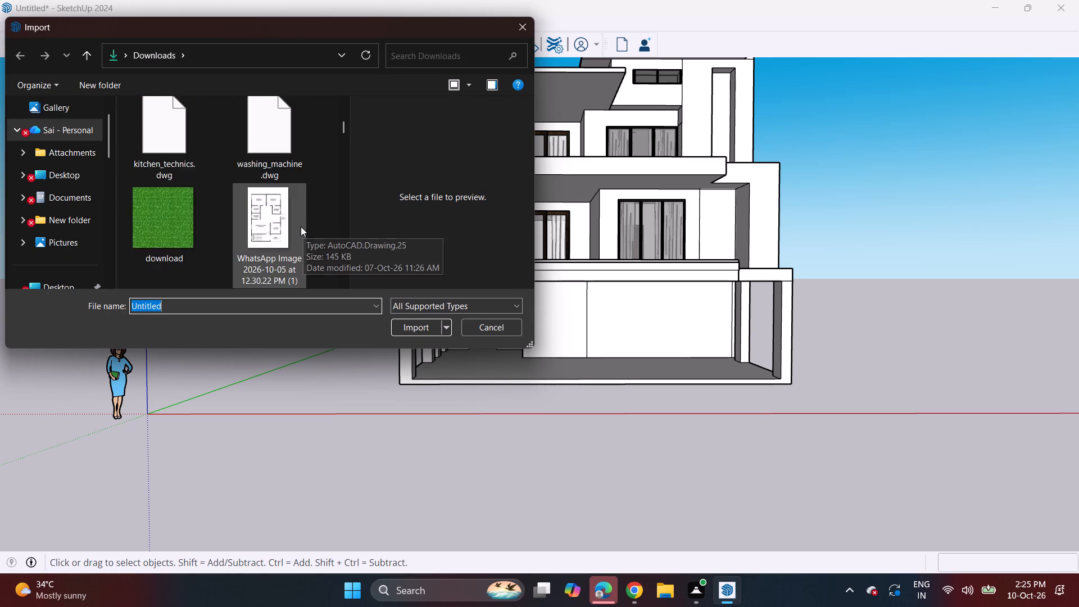
scroll(301, 227, "down", 17)
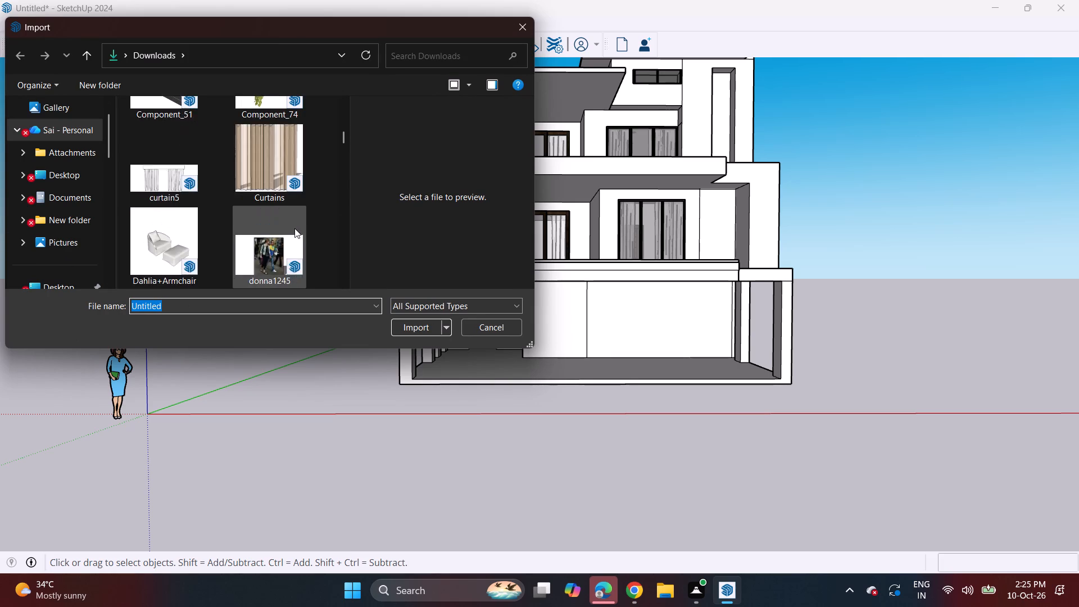
scroll(294, 228, "down", 4)
scroll(301, 223, "up", 3)
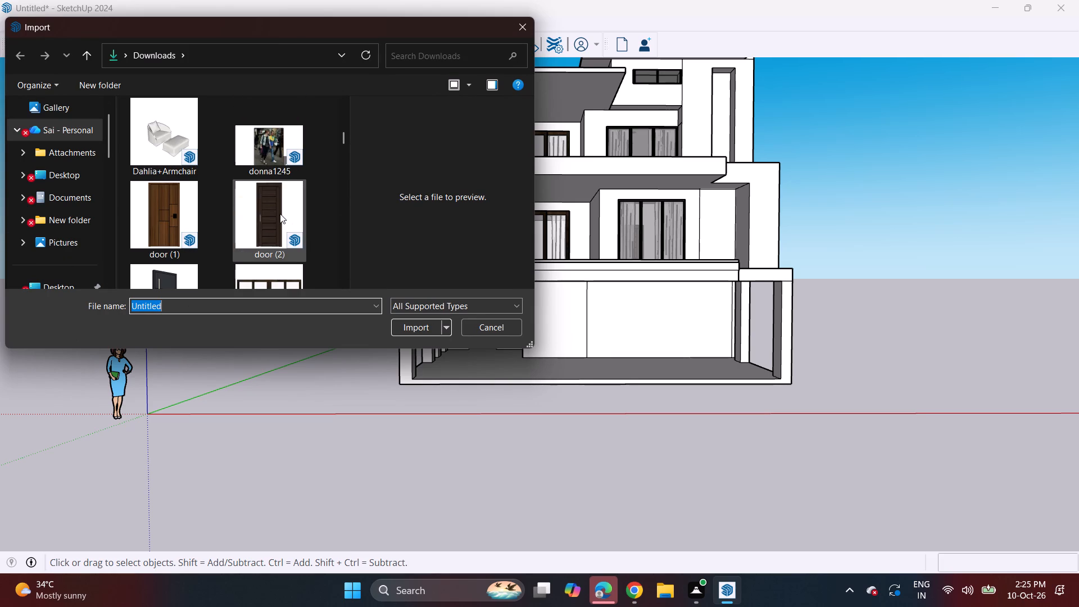
left_click(279, 214)
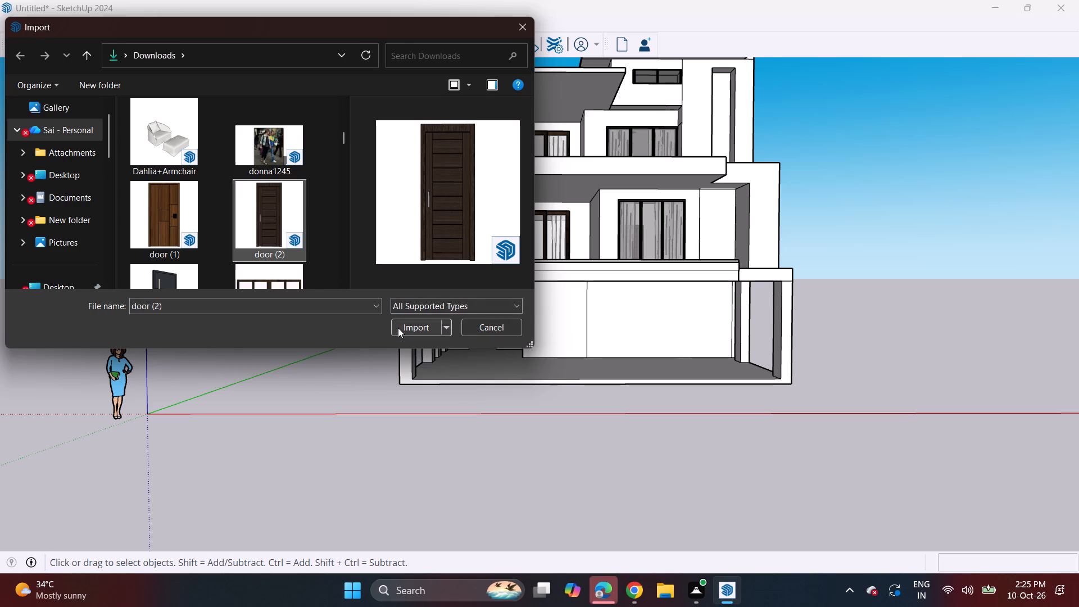
left_click(401, 327)
left_click(478, 373)
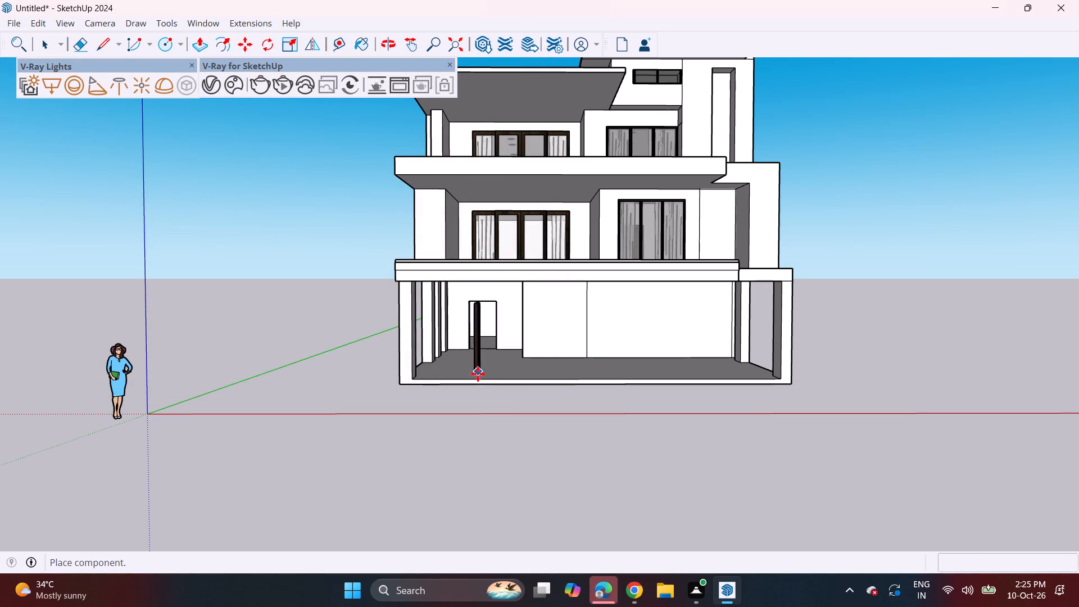
Rotate the imported door 90 degrees about the vertical axis so that it faces the front.
left_click(265, 42)
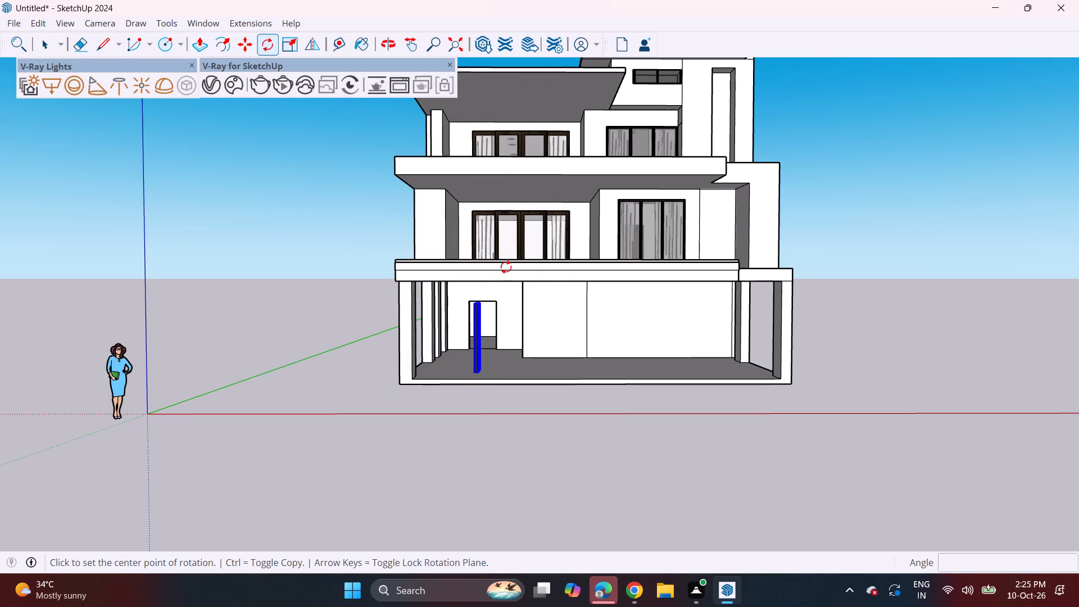
middle_click_drag(495, 418, 500, 479)
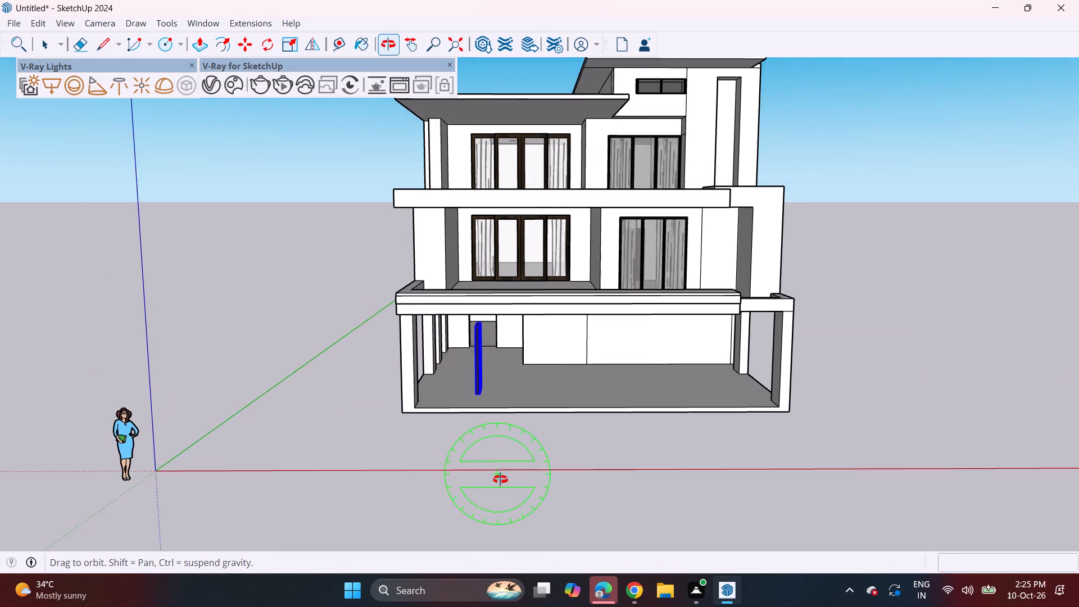
middle_click_drag(500, 479, 501, 480)
left_click(502, 467)
left_click(550, 465)
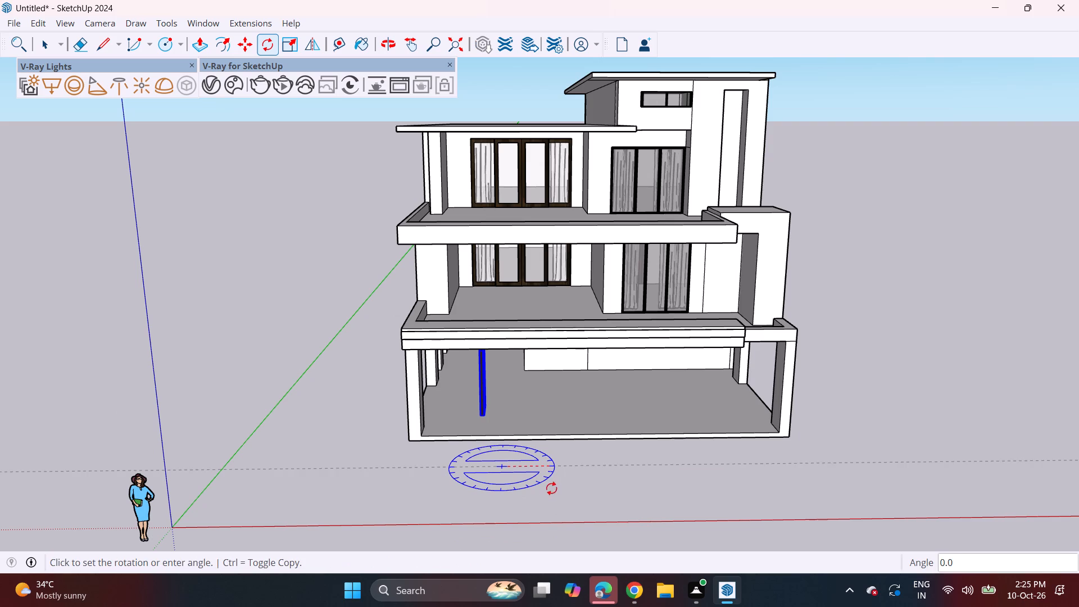
left_click(501, 510)
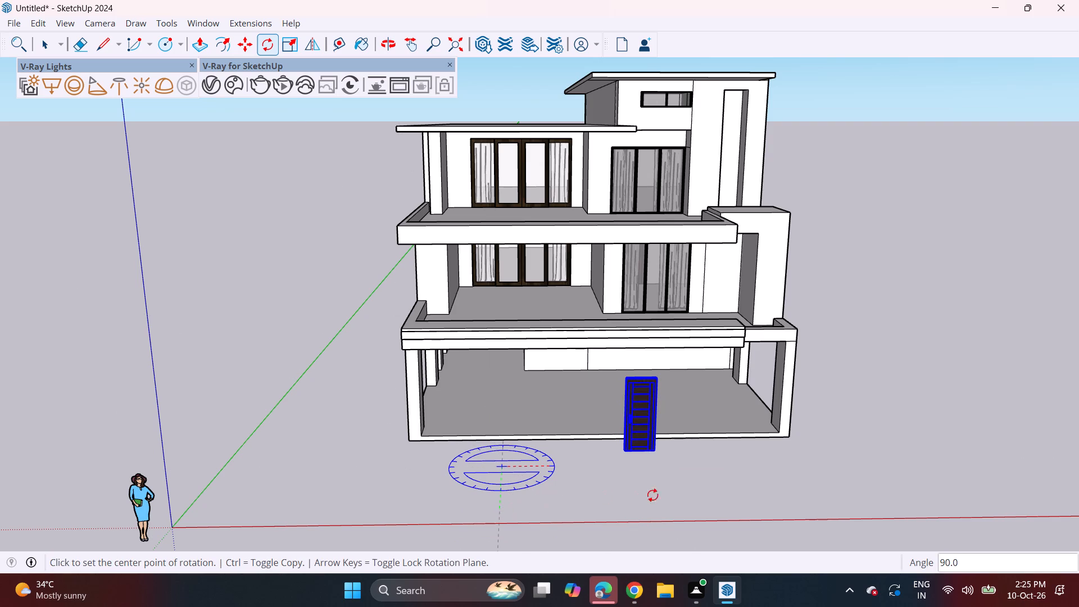
Move the door about 41' 11 7/16" by its upper corner onto the matching upper corner of the ground-floor doorway.
scroll(661, 478, "up", 11)
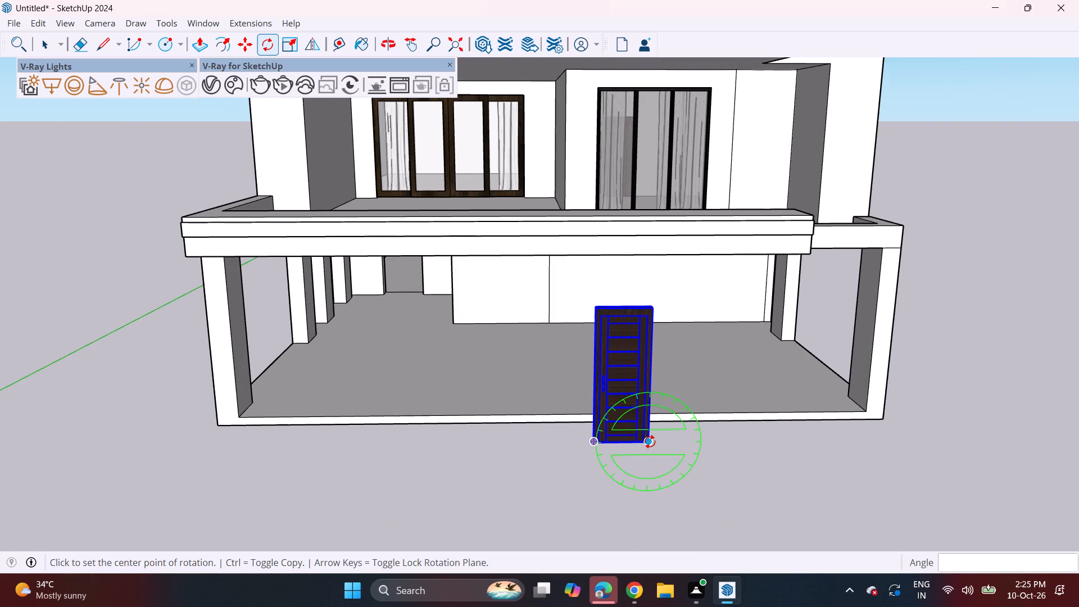
key("p")
key("space")
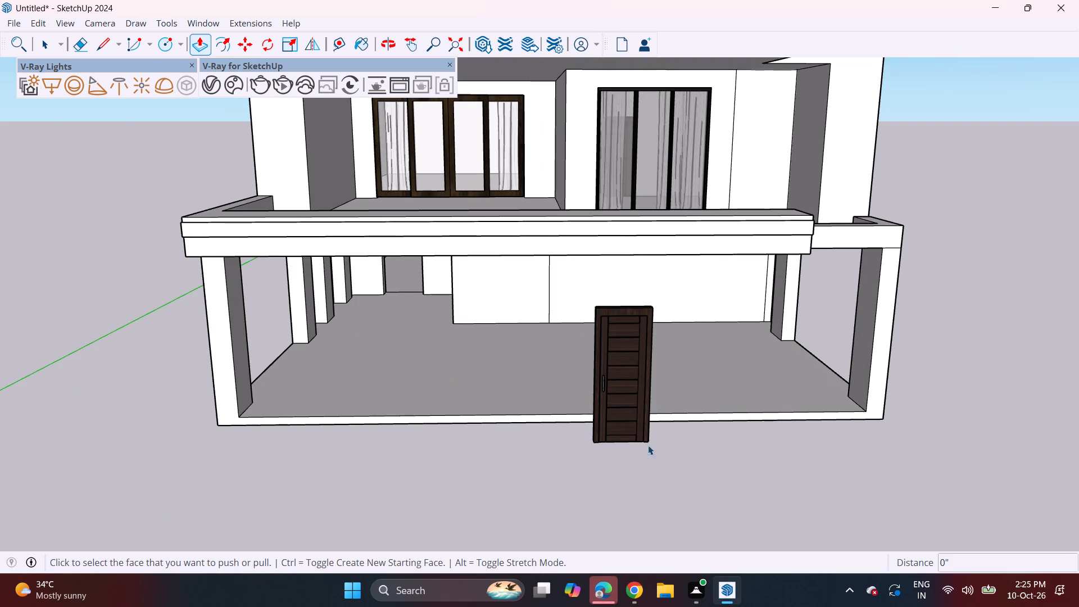
left_click(641, 434)
key("p")
key("space")
left_click(636, 425)
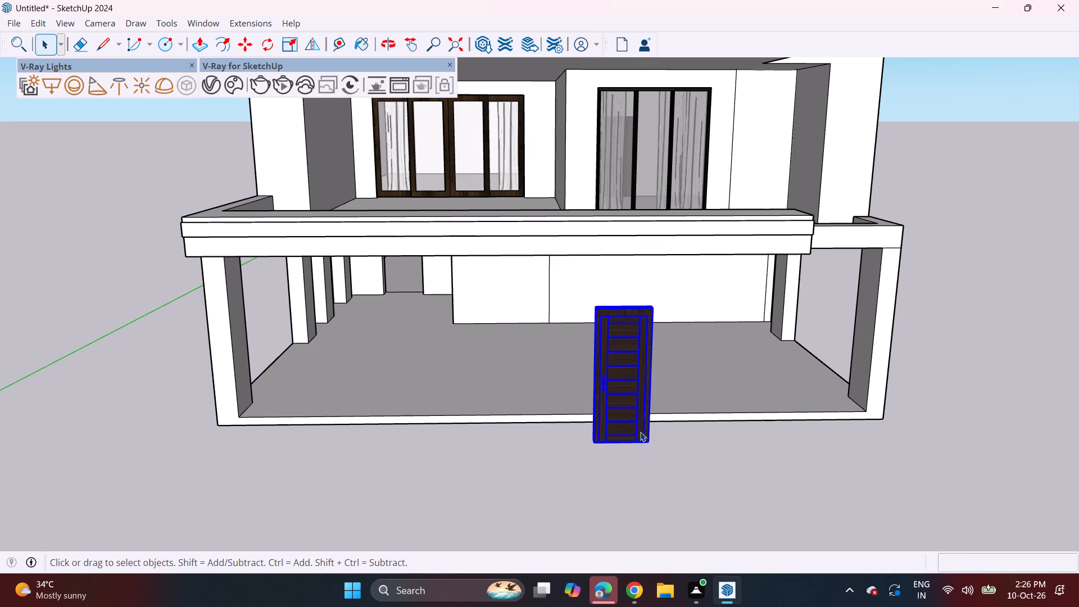
left_click(250, 42)
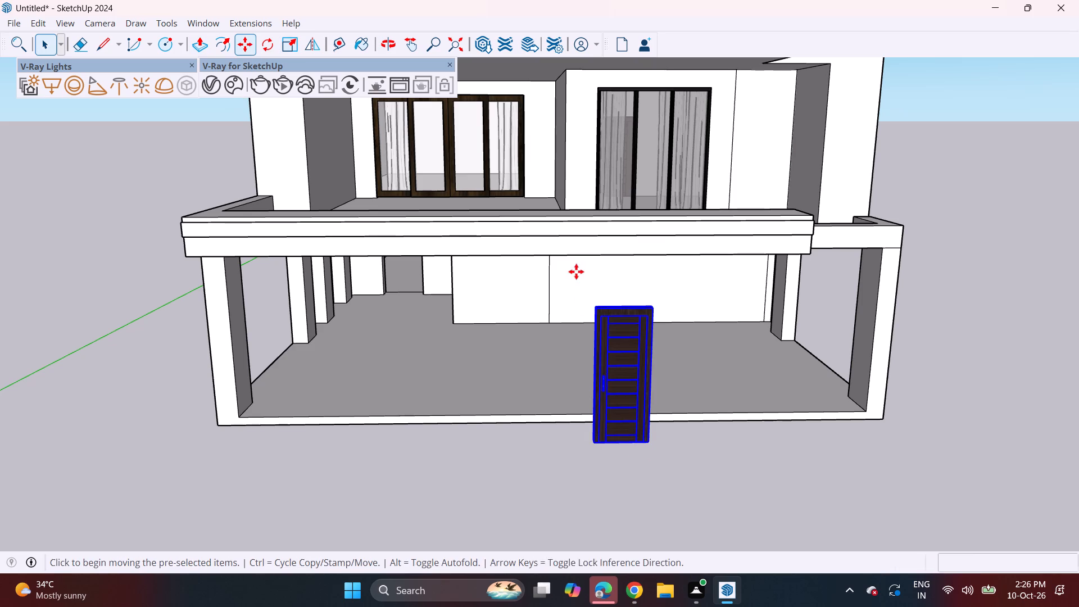
left_click(593, 313)
middle_click_drag(374, 278, 566, 223)
scroll(391, 222, "up", 4)
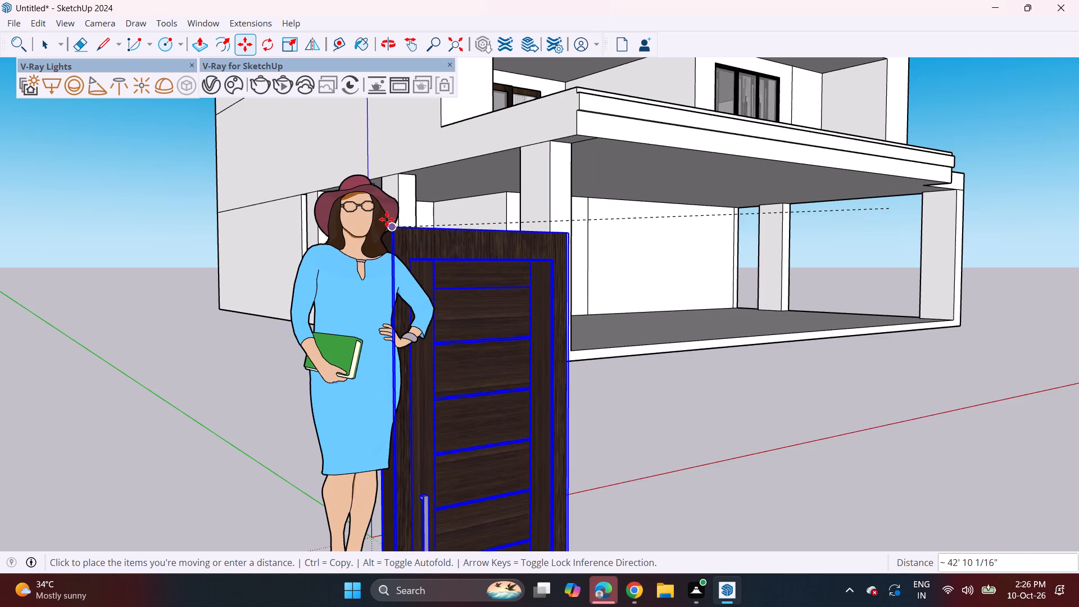
scroll(386, 219, "up", 3)
middle_click_drag(388, 222, 664, 261)
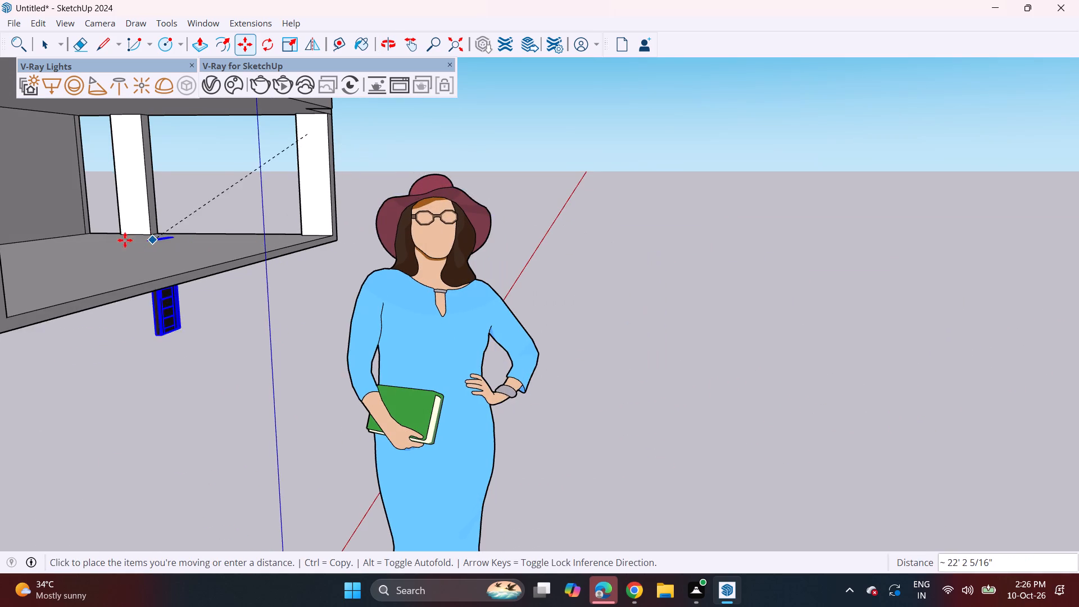
middle_click_drag(124, 240, 746, 248, "shift")
middle_click_drag(483, 240, 420, 206)
scroll(452, 238, "up", 1)
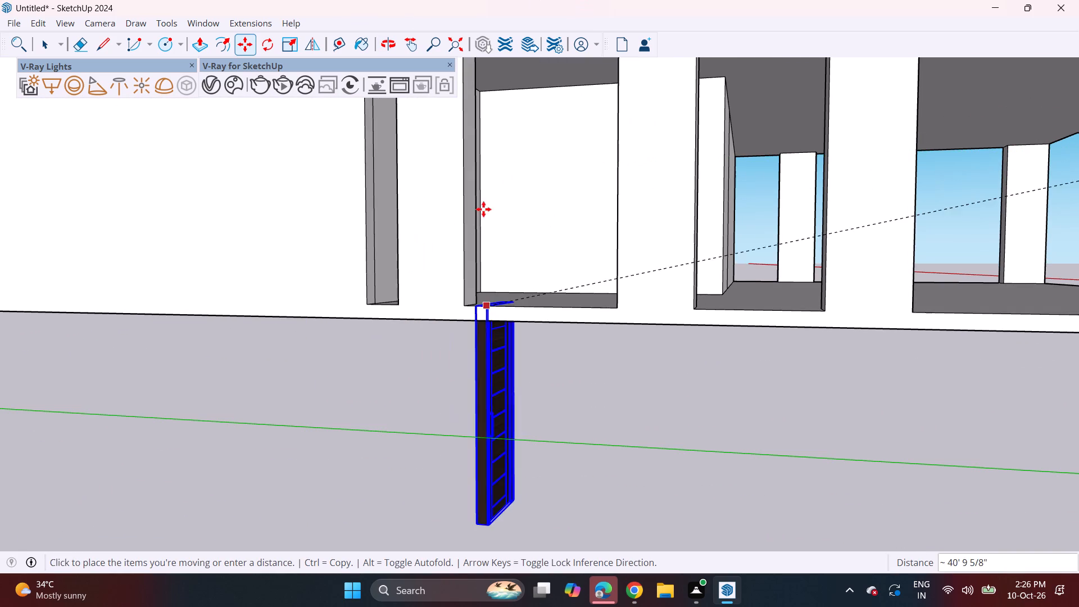
middle_click_drag(518, 185, 455, 221)
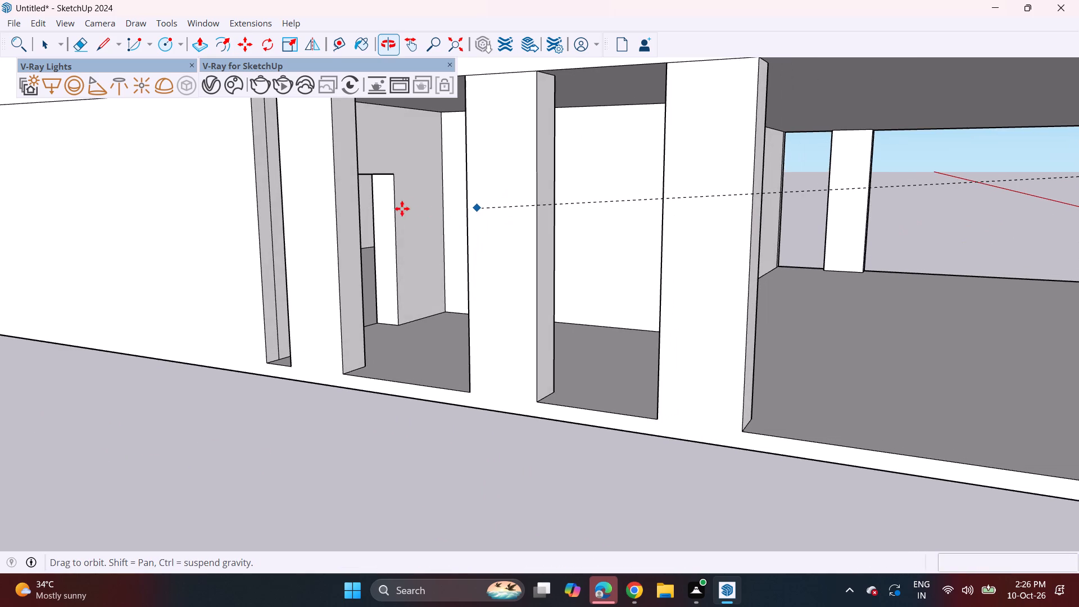
scroll(391, 198, "up", 8)
middle_click_drag(368, 178, 83, 224)
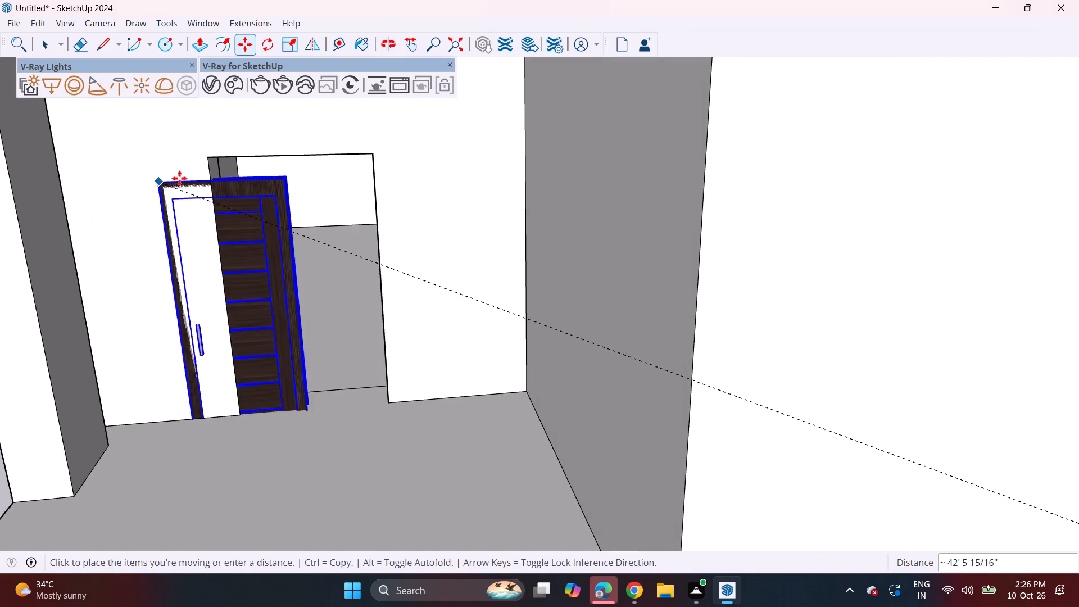
left_click(212, 156)
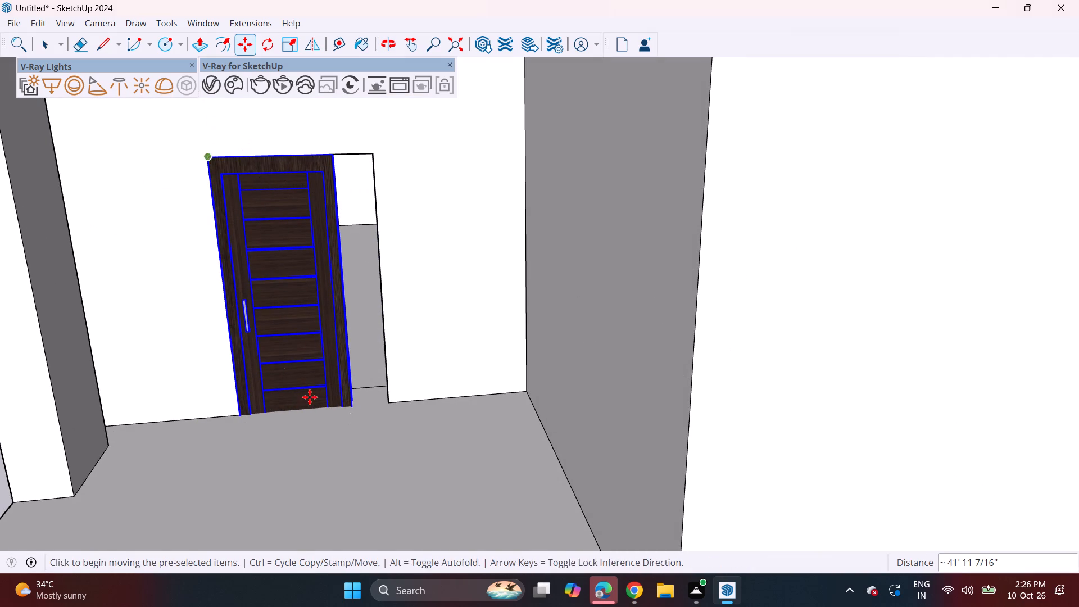
Scale the door along the blue axis by about 0.93 from its bottom so that it ends at floor level.
left_click(283, 47)
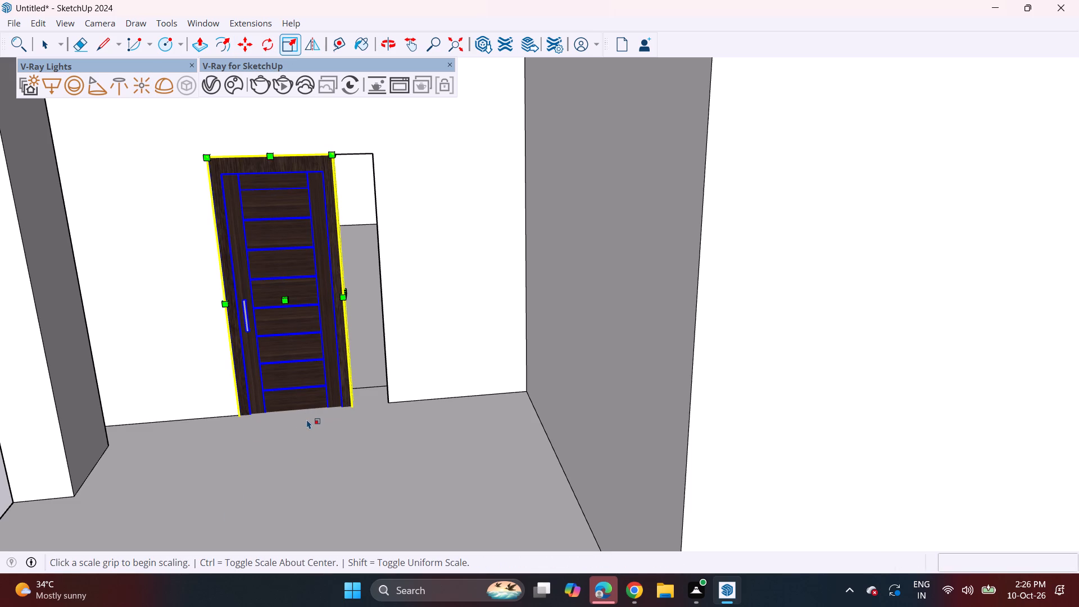
middle_click_drag(324, 400, 310, 416)
scroll(310, 416, "up", 1)
scroll(313, 420, "down", 9)
middle_click_drag(315, 419, 316, 327)
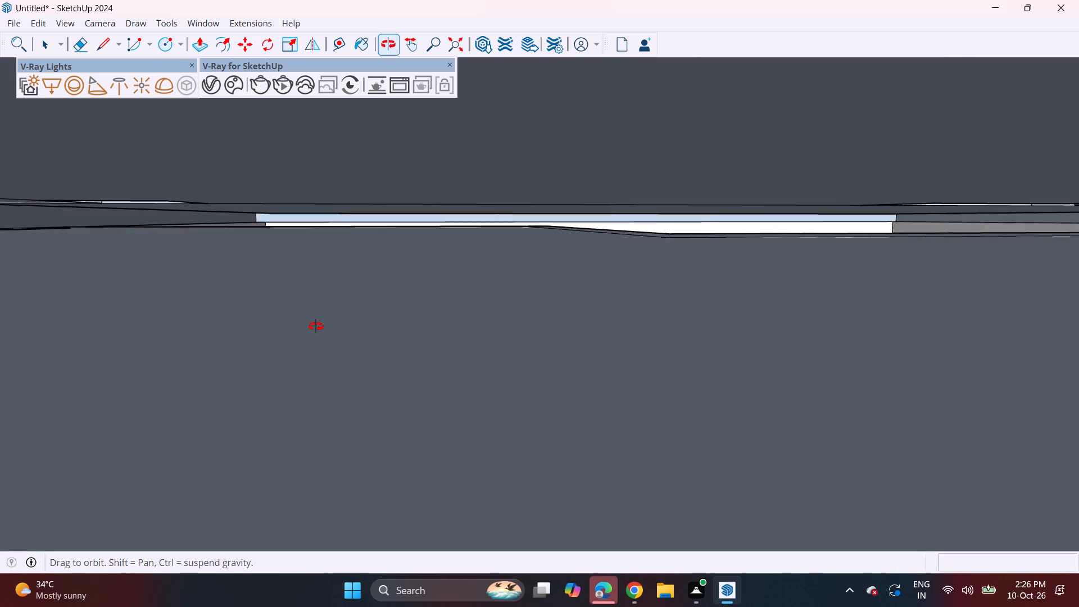
middle_click_drag(316, 327, 315, 328)
middle_click_drag(339, 364, 354, 305)
middle_click_drag(367, 426, 370, 425, "shift")
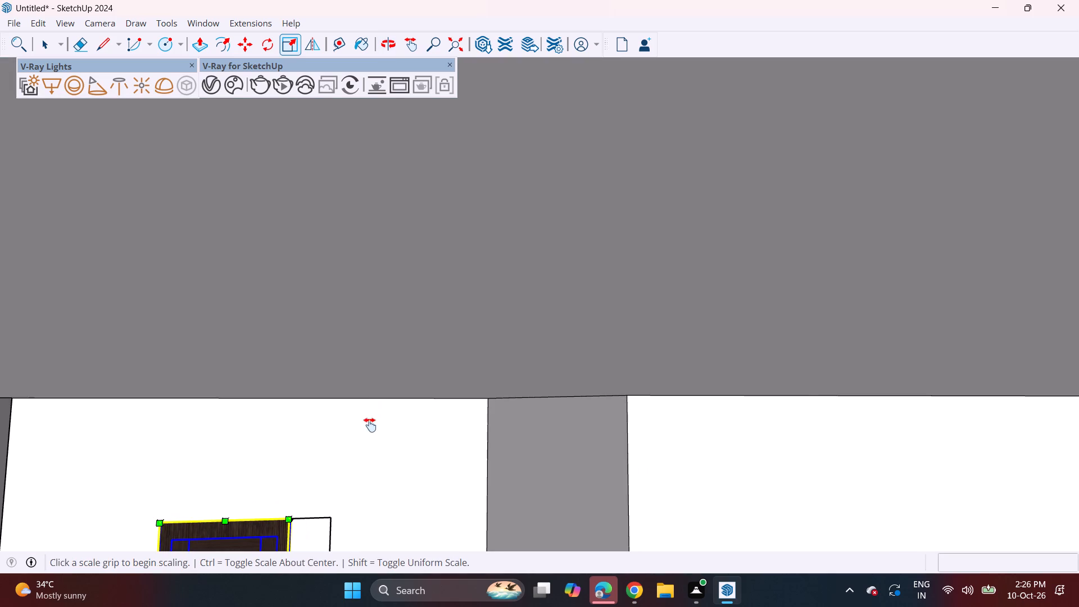
middle_click_drag(370, 425, 479, 184, "shift")
middle_click_drag(406, 493, 421, 420)
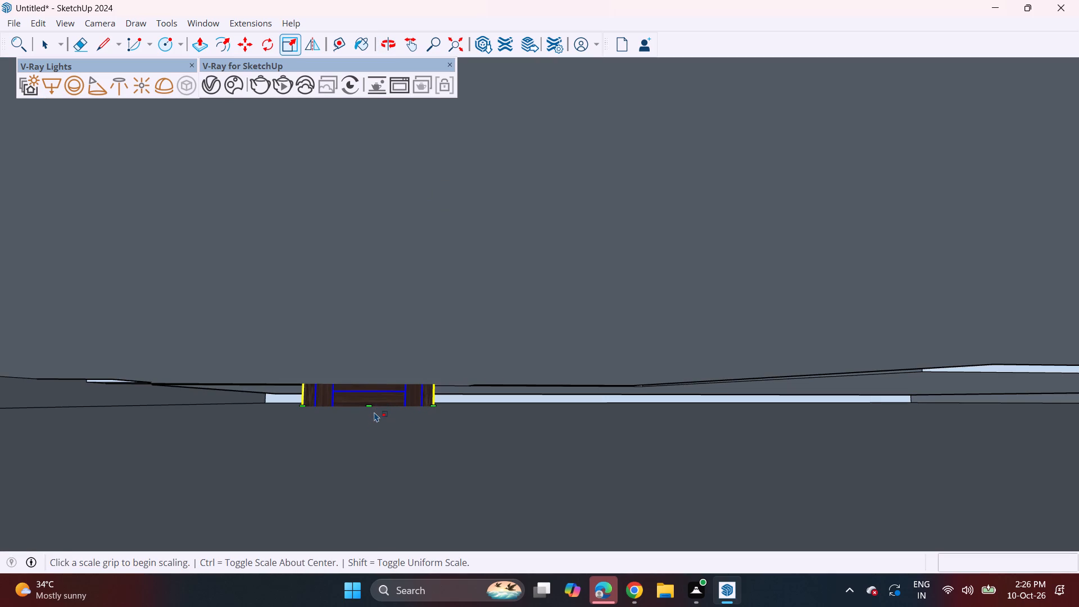
middle_click(374, 412)
scroll(374, 412, "up", 20)
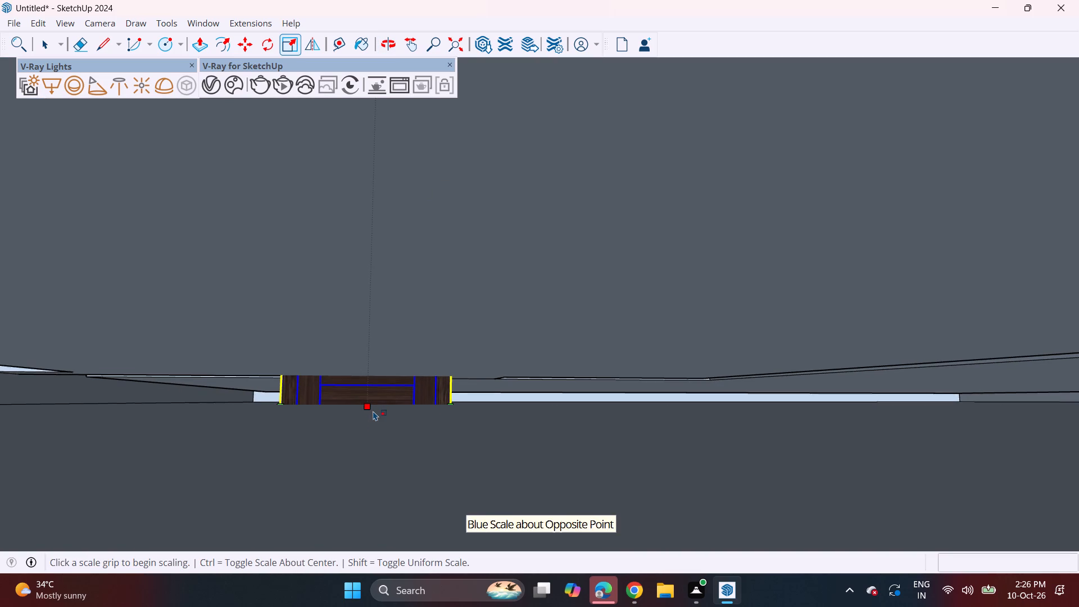
scroll(373, 411, "up", 11)
middle_click_drag(376, 415, 334, 425)
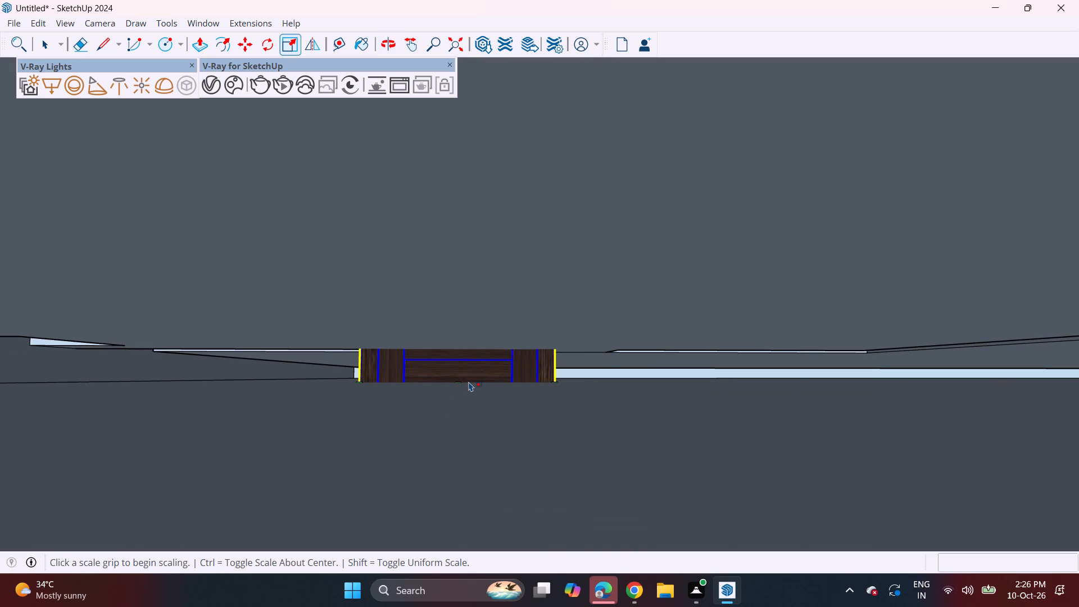
scroll(457, 383, "up", 17)
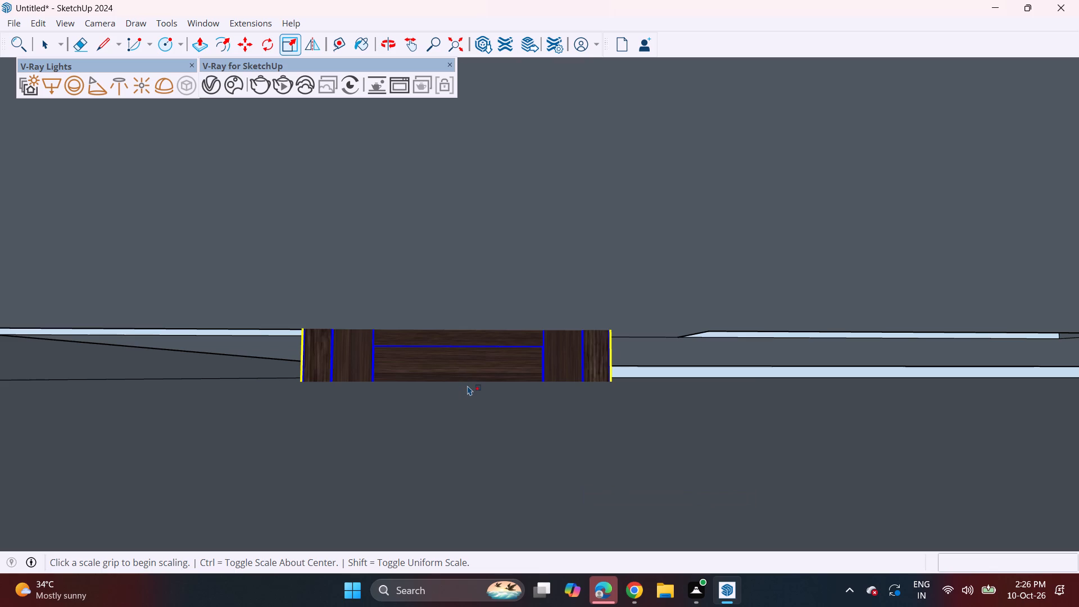
scroll(455, 388, "up", 11)
middle_click_drag(465, 390, 440, 362)
scroll(465, 390, "up", 1)
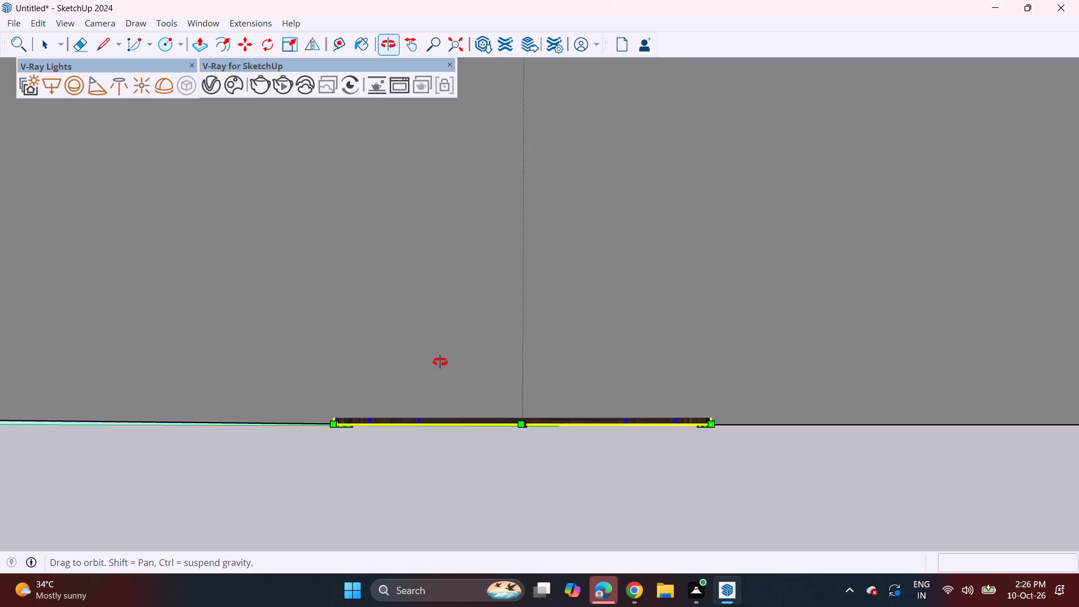
middle_click_drag(440, 362, 441, 361)
middle_click_drag(511, 449, 448, 422)
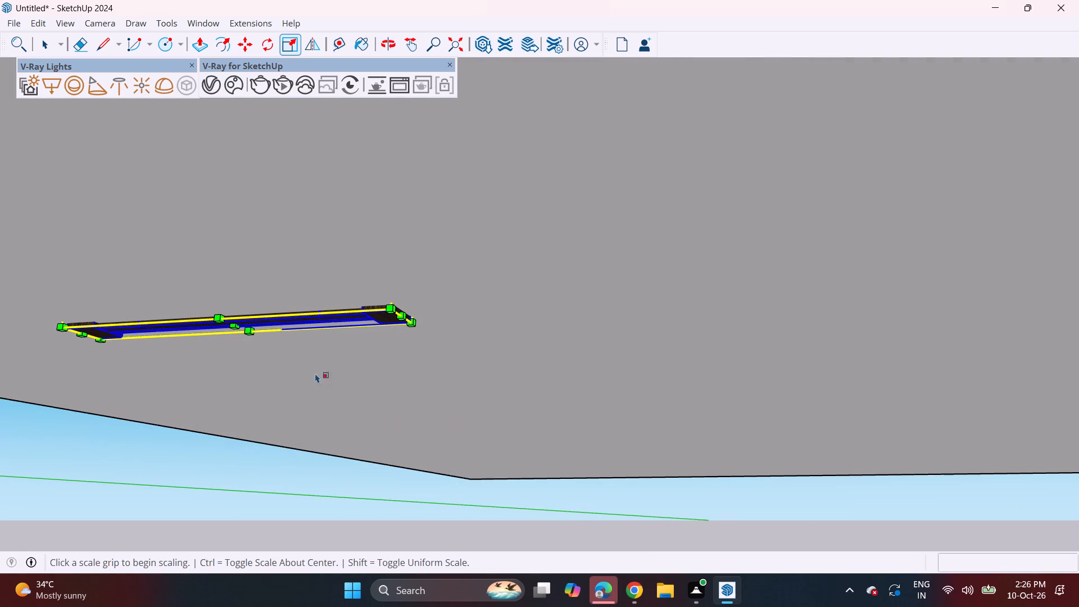
left_click(236, 325)
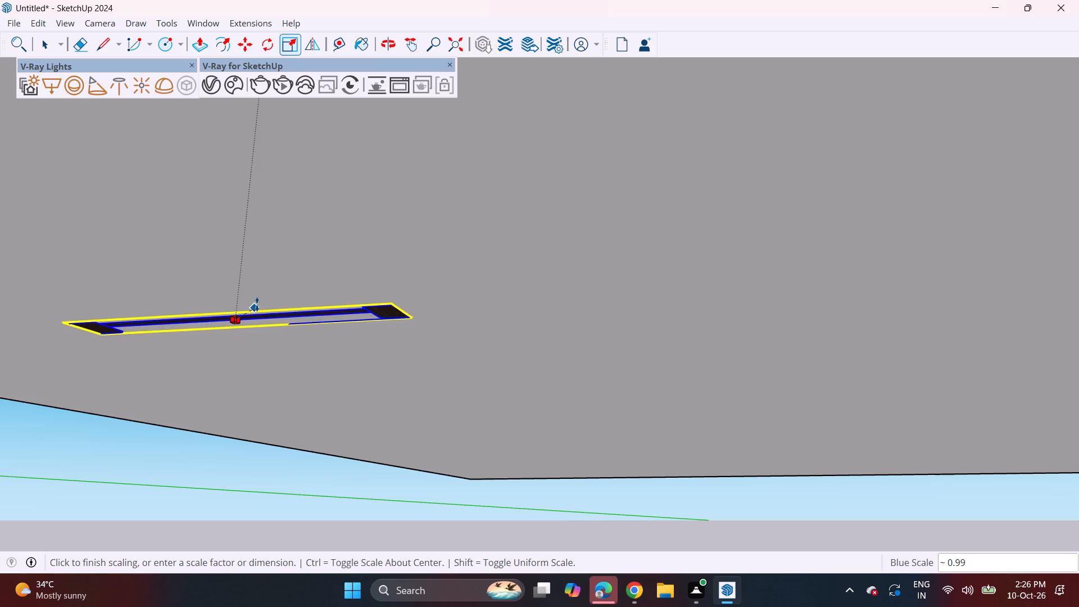
middle_click_drag(257, 304, 317, 445)
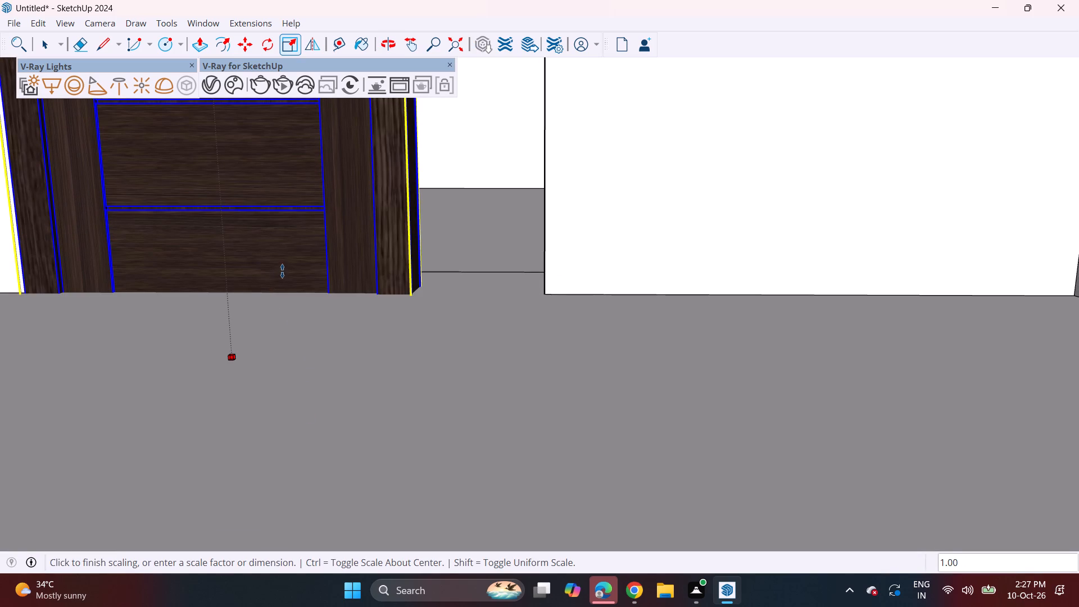
left_click(541, 292)
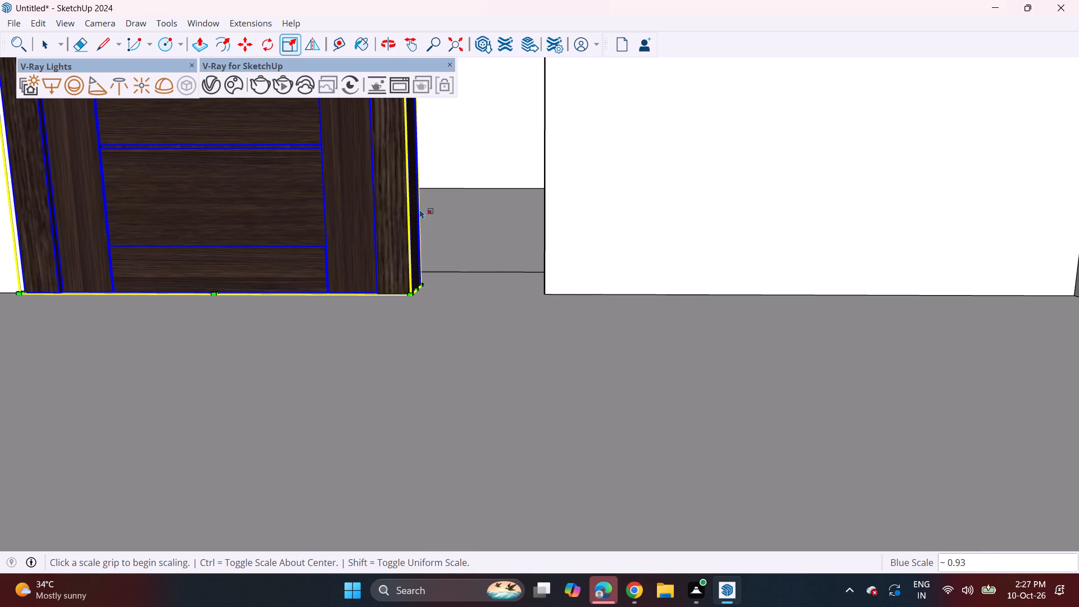
Scale the dark wooden door along the green axis by about 1.34 so that it fills the ground-floor doorway's width.
middle_click_drag(420, 209, 406, 388, "shift")
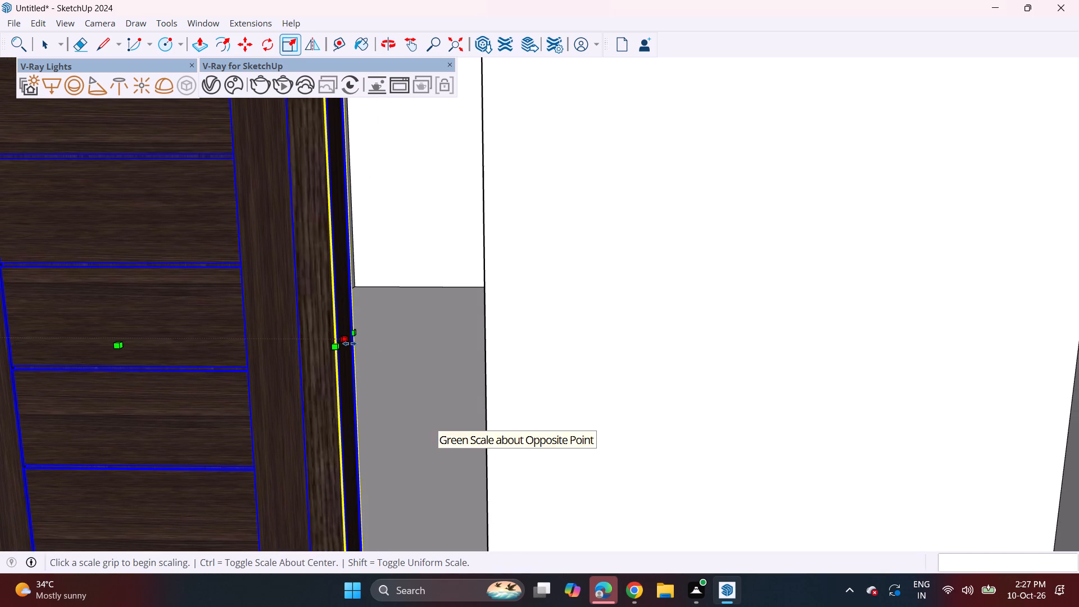
left_click(350, 343)
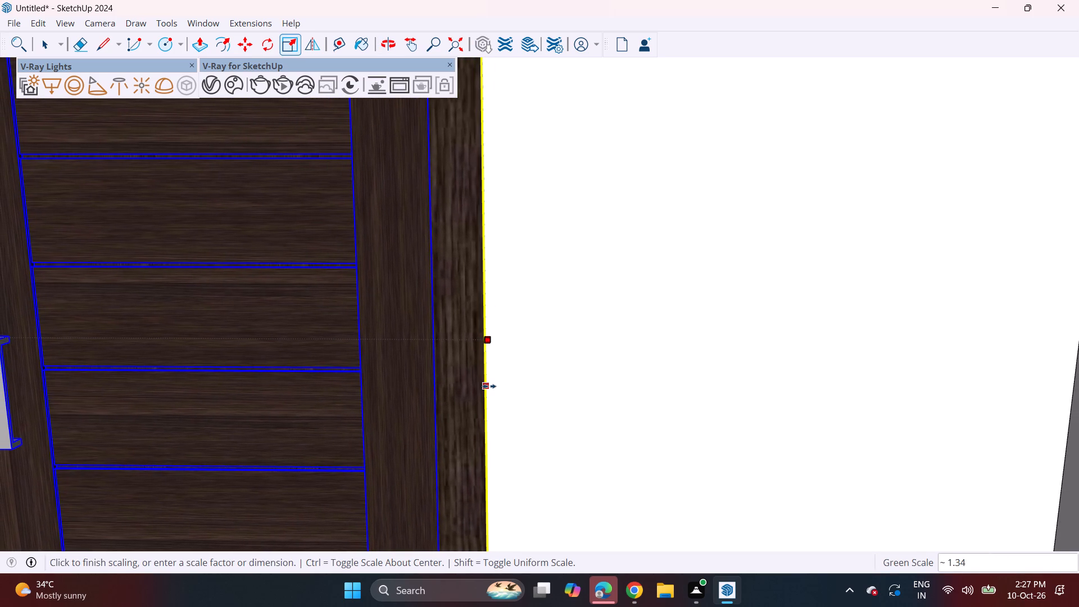
left_click(489, 386)
middle_click_drag(420, 405, 568, 366)
scroll(511, 368, "down", 4)
middle_click_drag(457, 379, 379, 373)
scroll(362, 348, "down", 3)
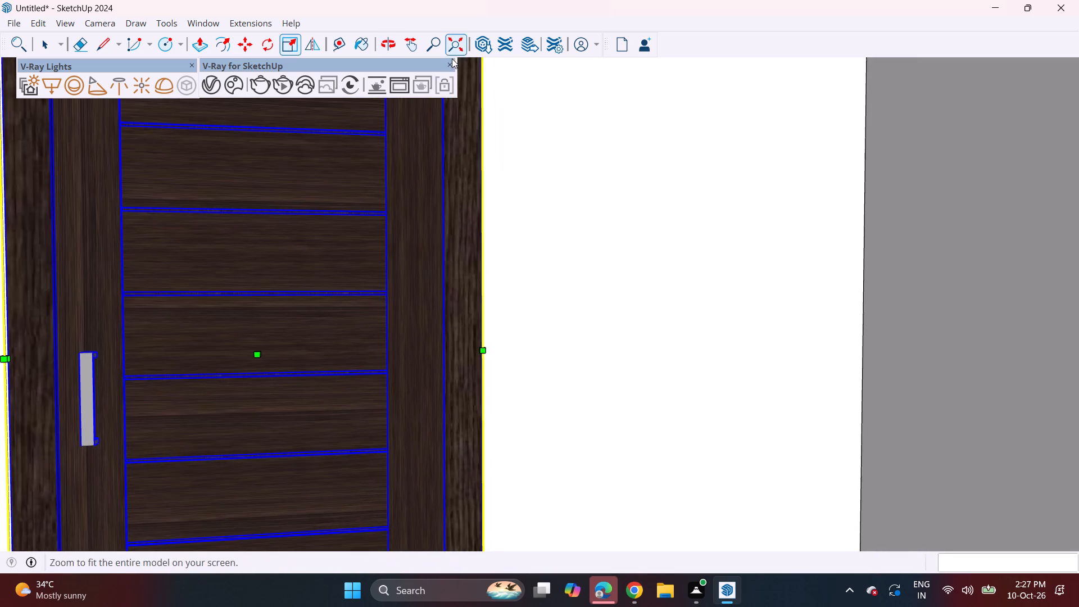
left_click(456, 52)
middle_click_drag(600, 398, 576, 392)
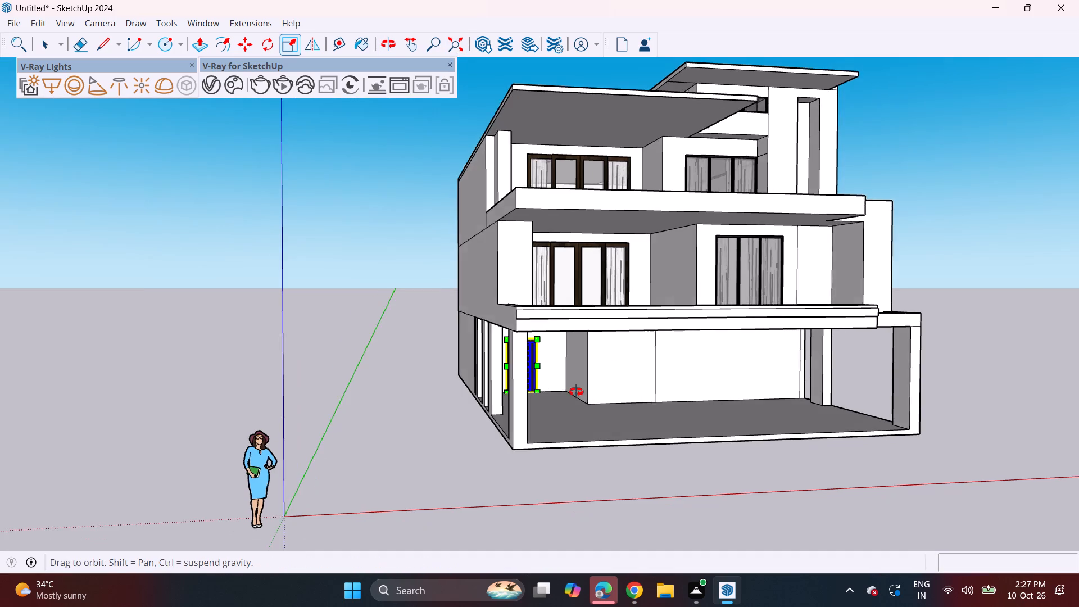
middle_click_drag(576, 392, 502, 389)
key("space")
left_click(394, 359)
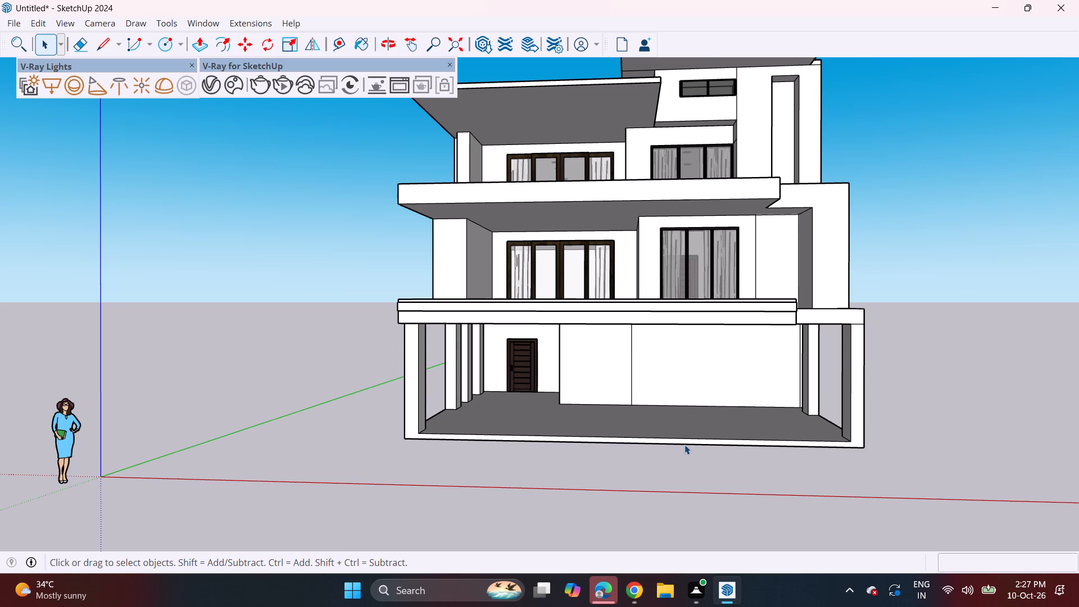
Examine the house's front facade from several heights, checking the fitted doors, windows and roof undersides.
scroll(684, 445, "up", 2)
scroll(684, 445, "down", 4)
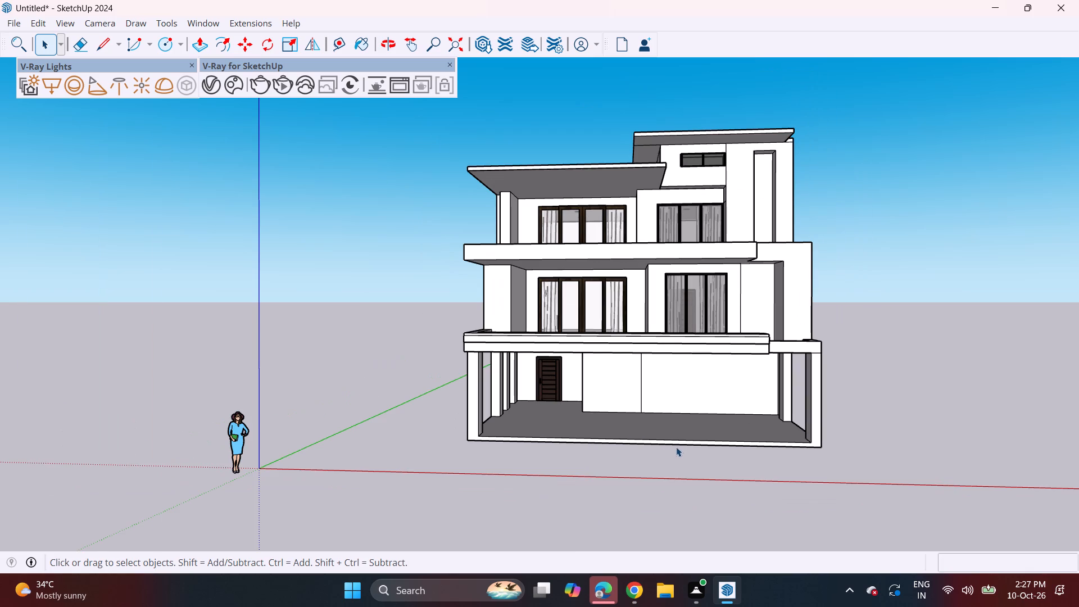
middle_click_drag(676, 447, 561, 490)
middle_click_drag(551, 490, 578, 465)
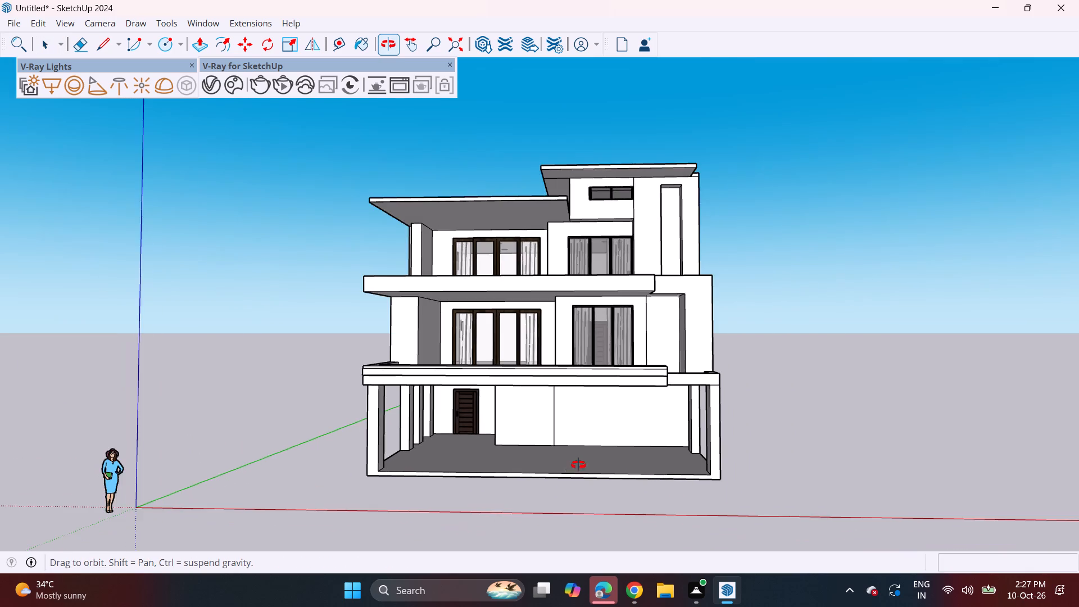
middle_click_drag(578, 465, 579, 463)
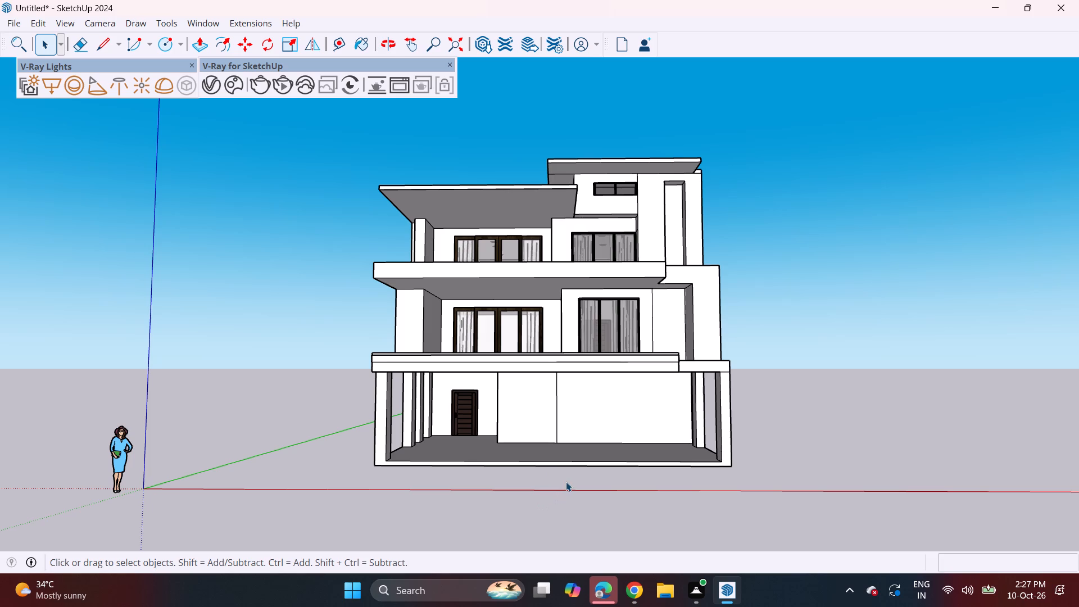
middle_click_drag(563, 469, 570, 437)
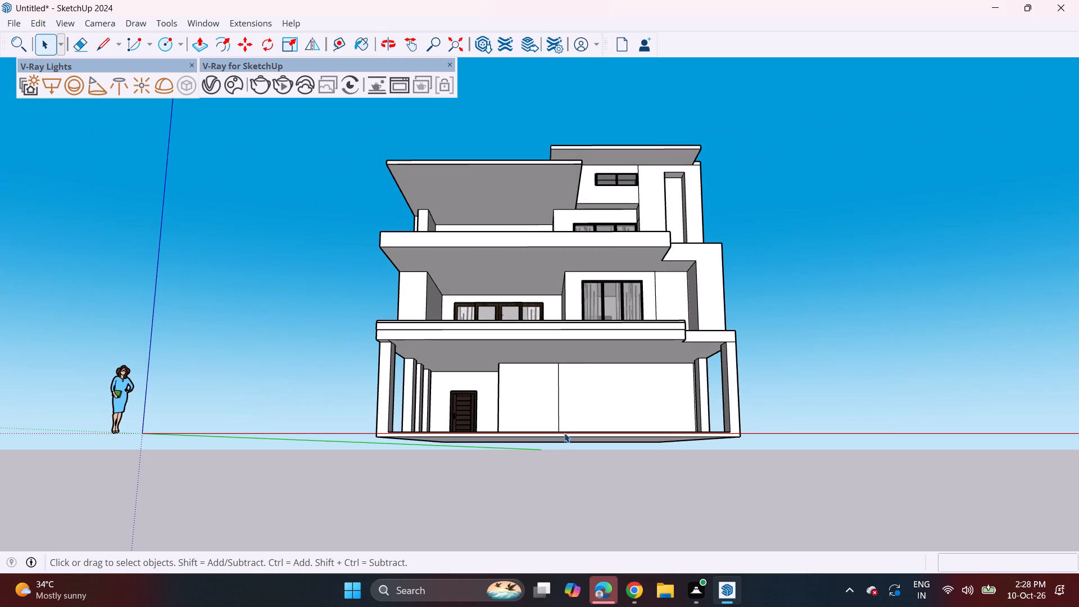
middle_click_drag(581, 418, 558, 473, "shift")
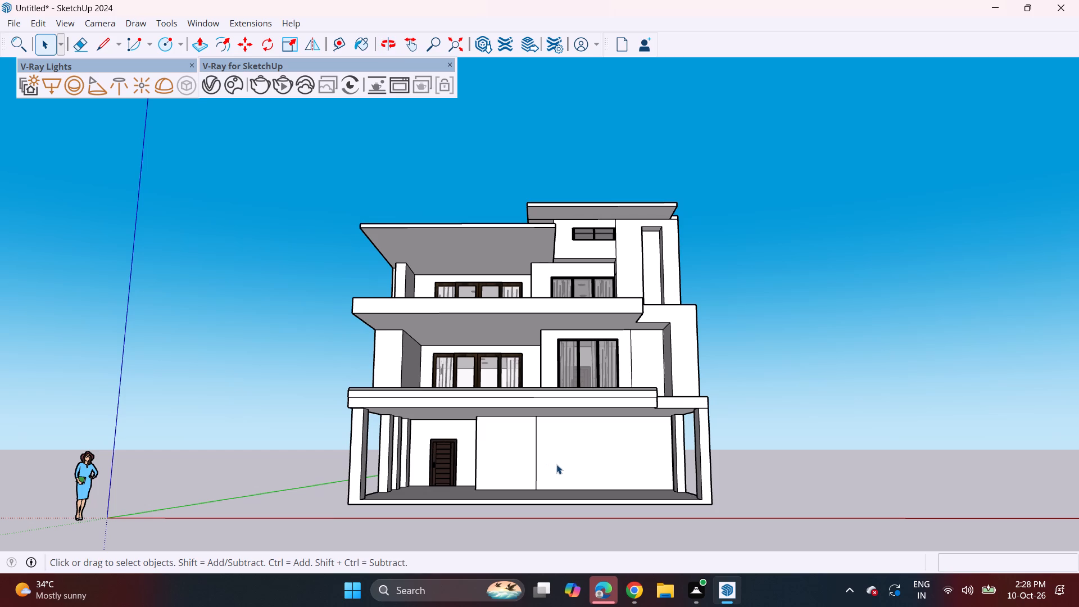
middle_click_drag(560, 468, 565, 465)
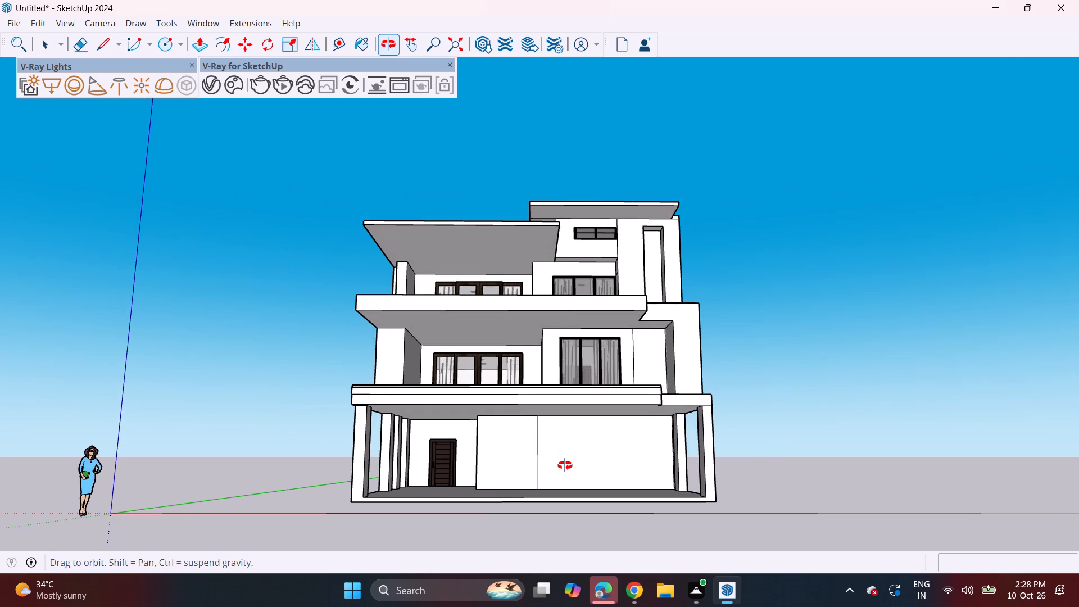
middle_click_drag(565, 465, 570, 472)
middle_click_drag(580, 445, 581, 464)
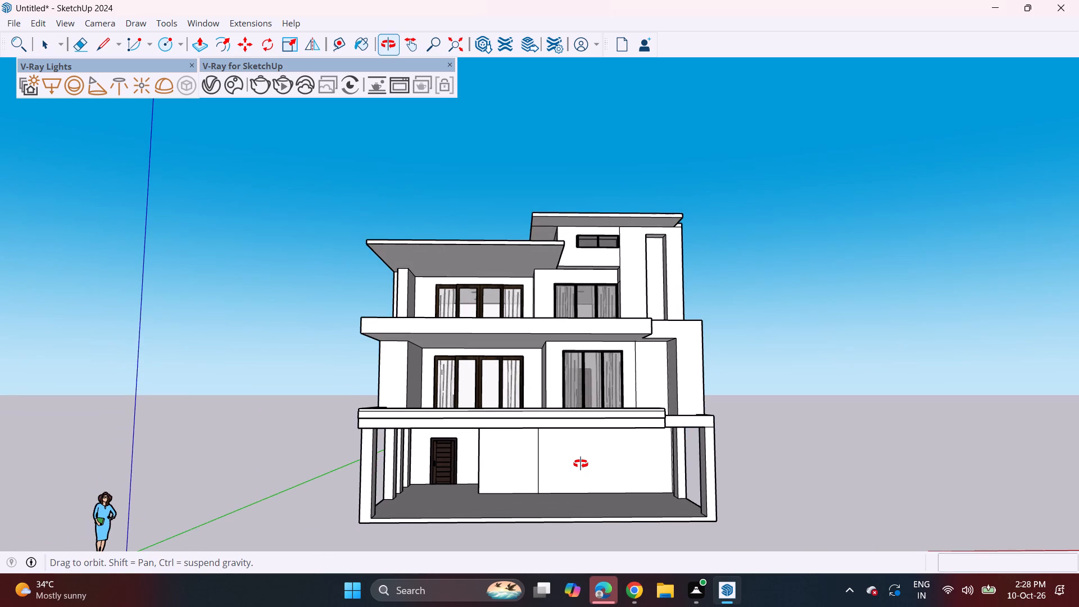
middle_click_drag(581, 464, 580, 465)
scroll(557, 472, "down", 4)
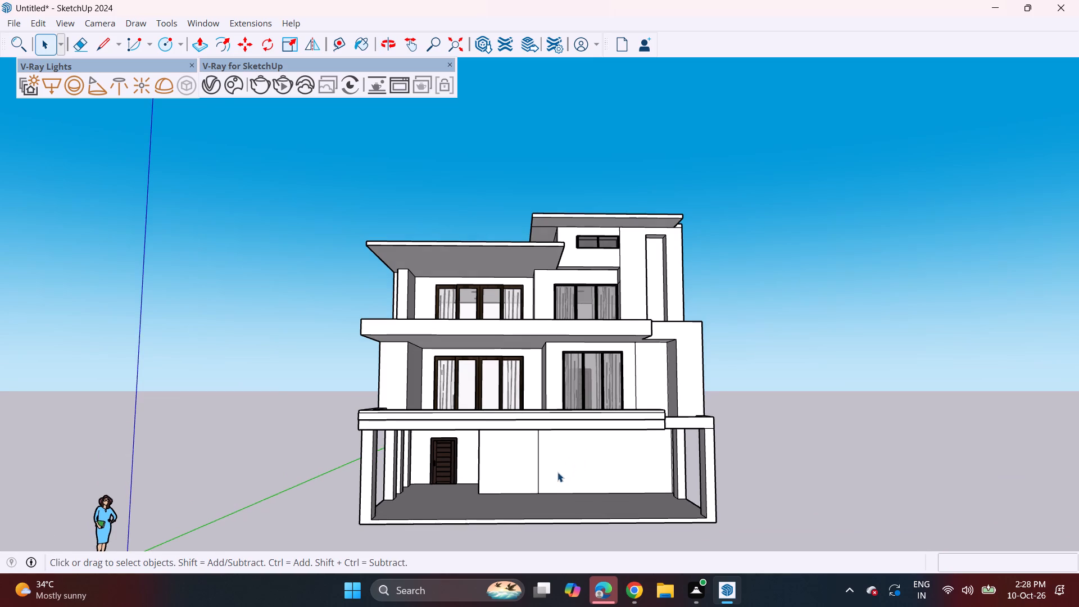
middle_click_drag(588, 488, 567, 430, "shift")
middle_click_drag(566, 429, 564, 419)
middle_click_drag(519, 370, 526, 374)
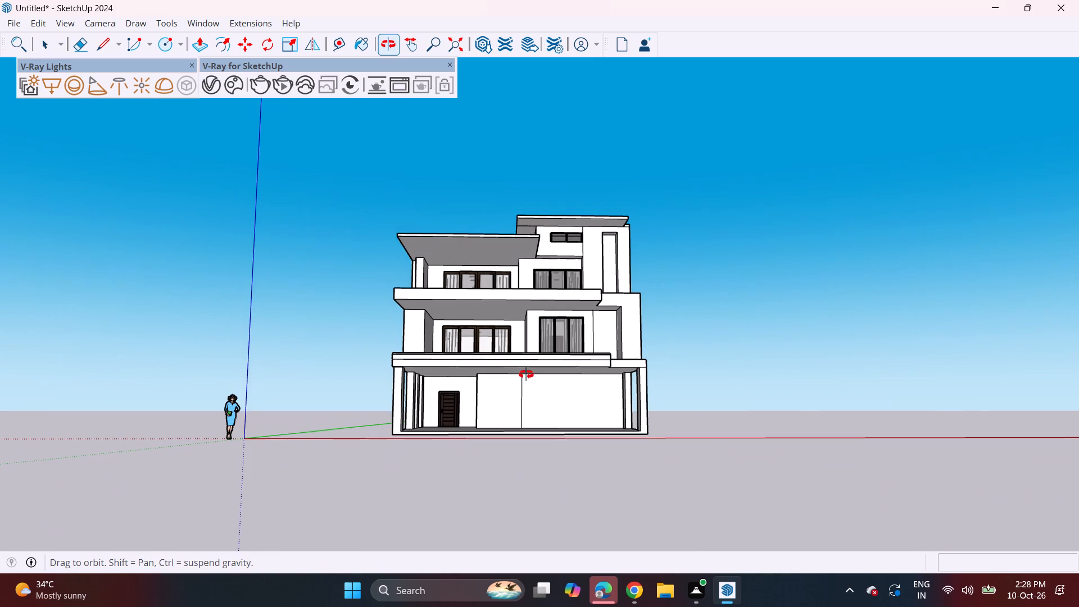
middle_click_drag(526, 374, 527, 375)
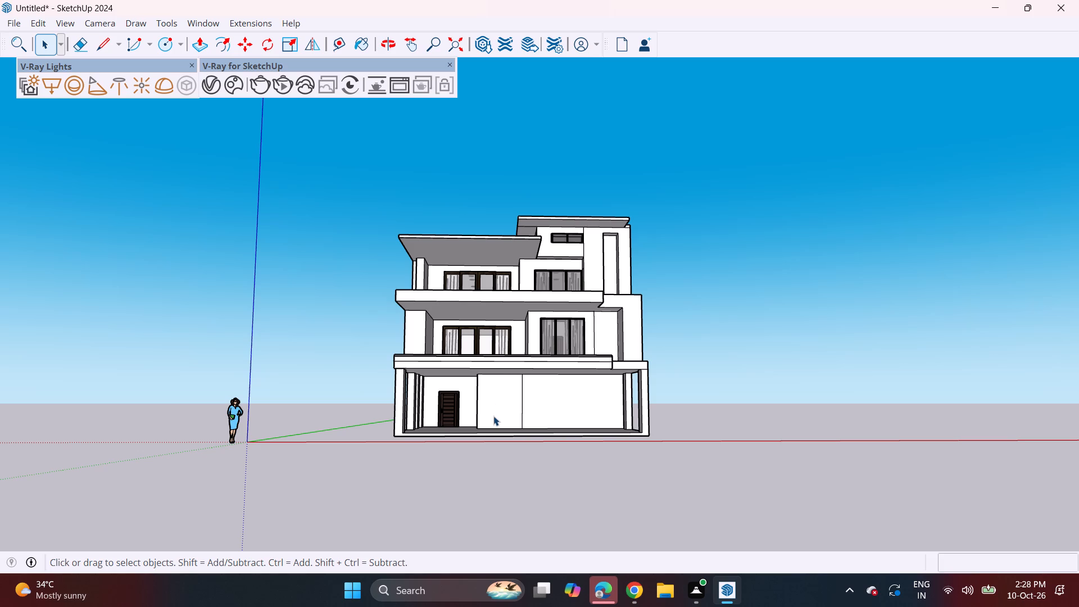
middle_click_drag(498, 338, 512, 362)
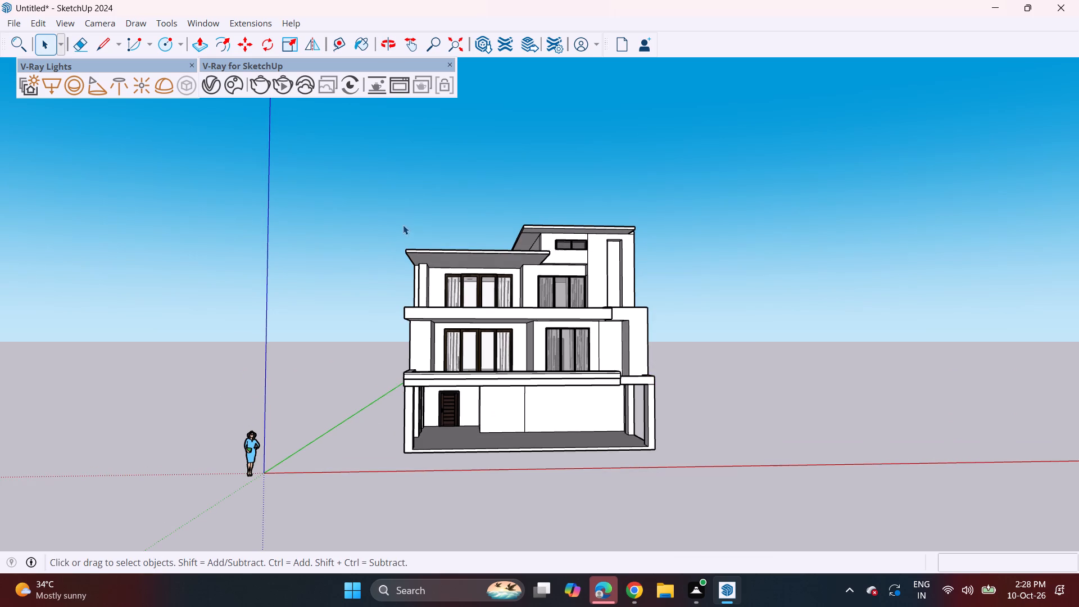
Draw a line about 20' 8" long on the upper terrace roof's underside, from the corner column's top midpoint to the front edge.
scroll(432, 256, "up", 7)
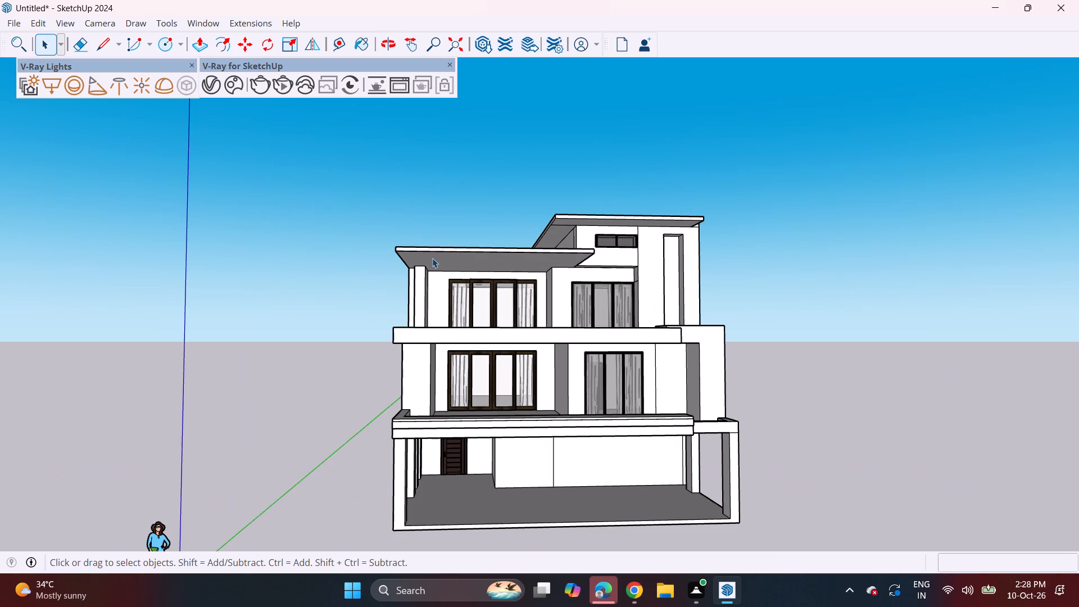
scroll(432, 258, "up", 1)
middle_click_drag(433, 260, 434, 254)
scroll(434, 254, "up", 5)
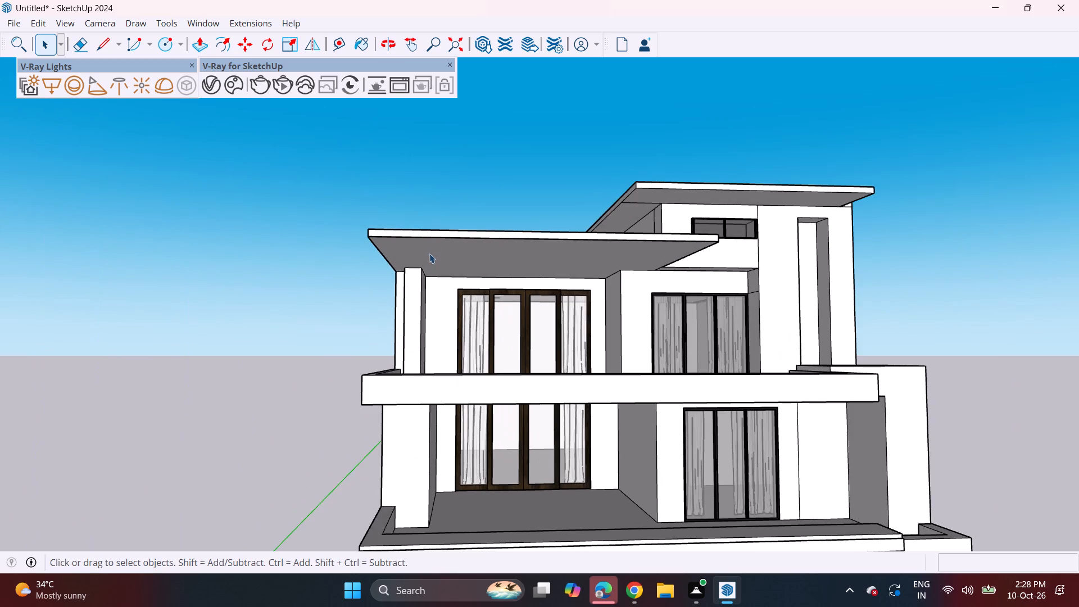
scroll(429, 253, "up", 6)
middle_click_drag(360, 265, 383, 262)
left_click_drag(102, 43, 110, 46)
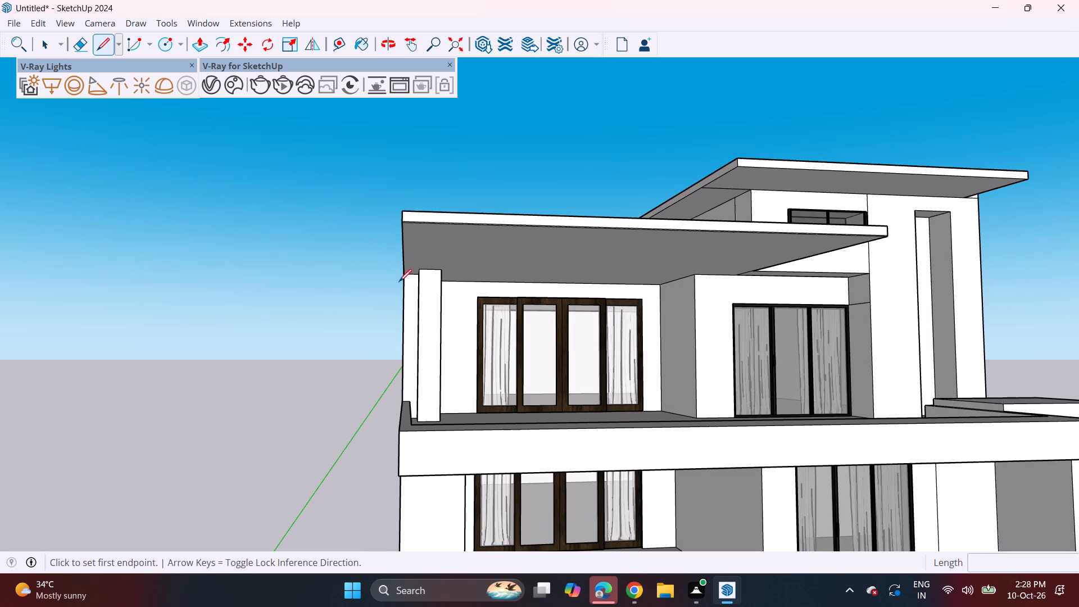
double_click(414, 275)
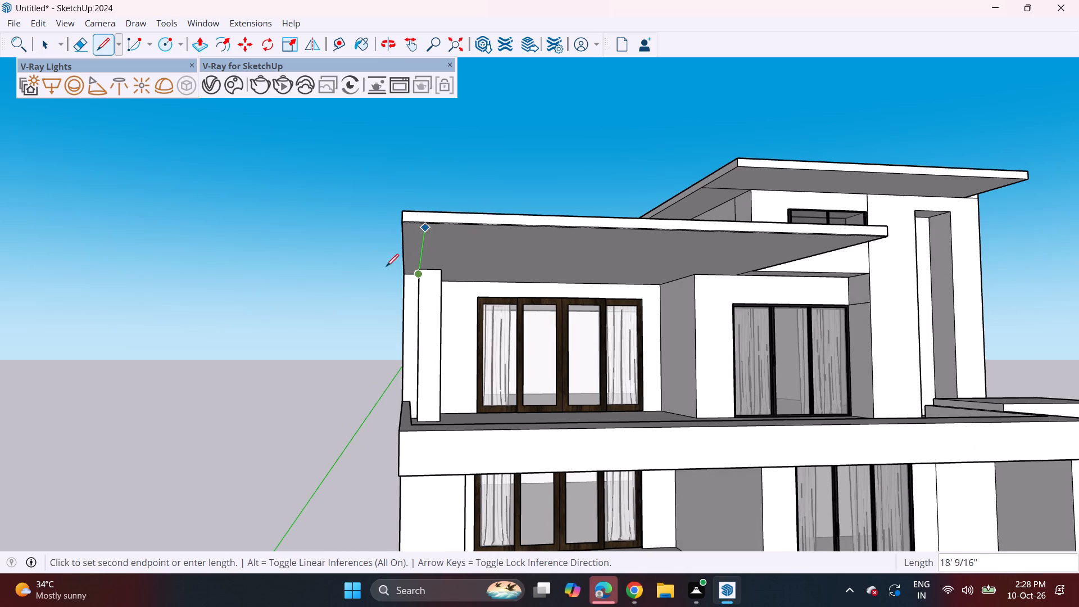
middle_click_drag(394, 277, 421, 290)
scroll(415, 287, "up", 10)
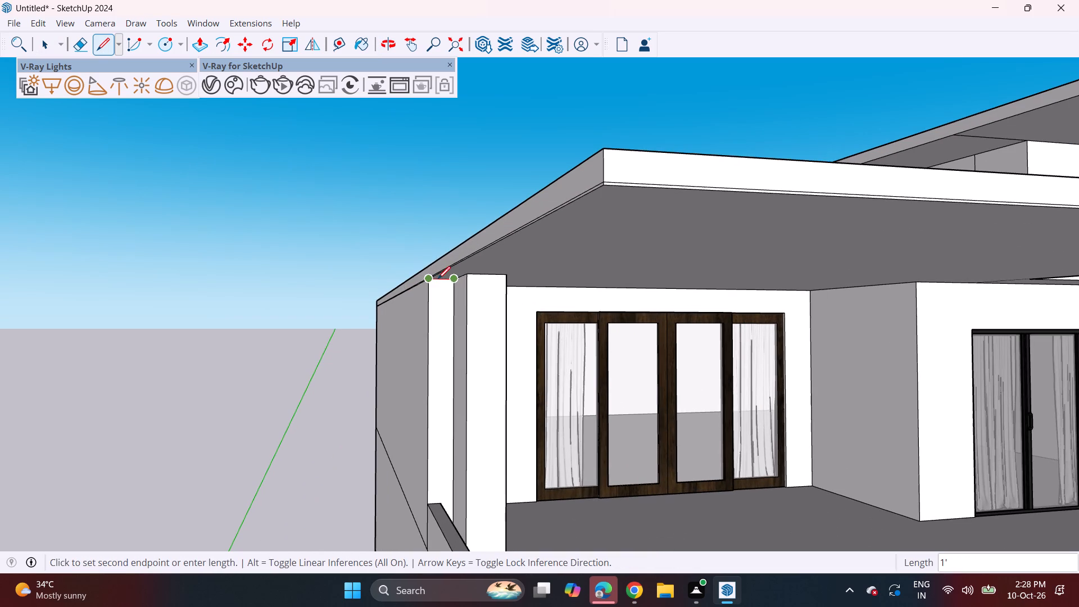
key("Escape")
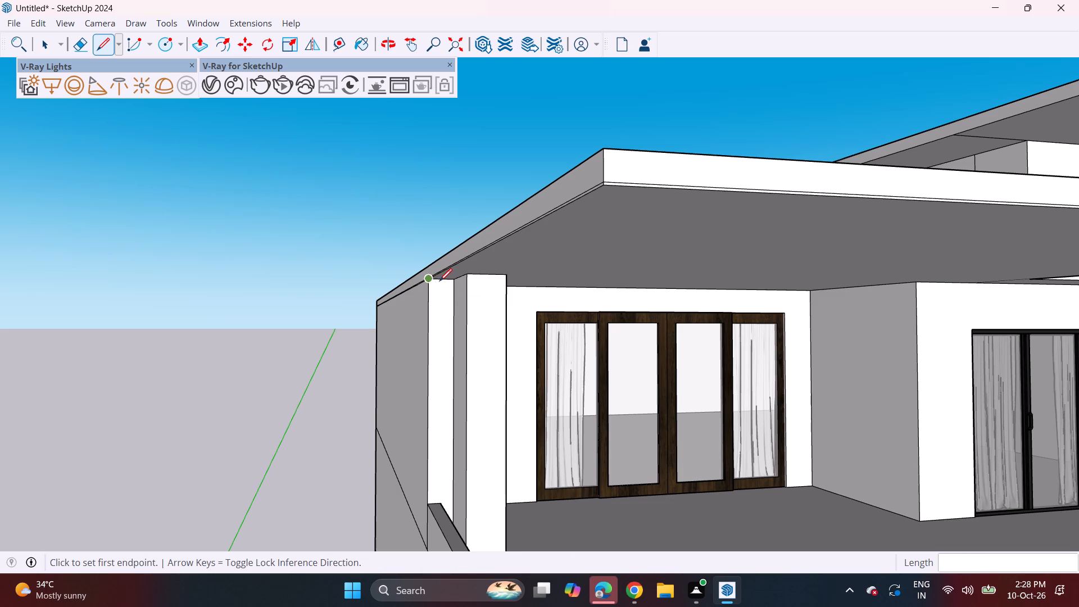
left_click(439, 281)
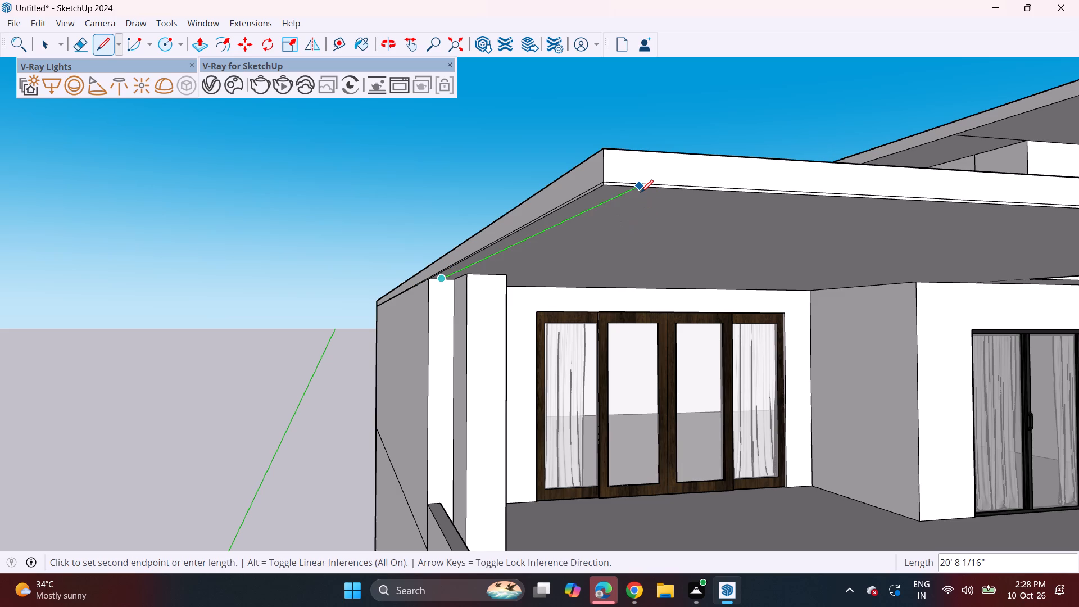
left_click(641, 192)
middle_click_drag(634, 205, 589, 171)
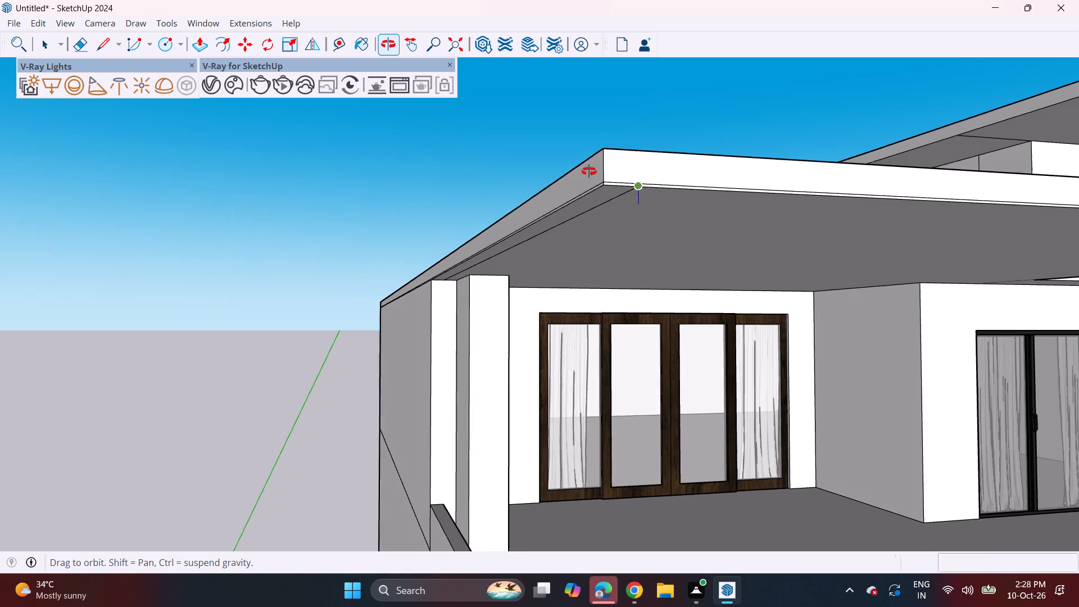
Starting 1' 6 7/8" behind the terrace roof's front edge, draw a 21' 9 1/2" line across its underside, then back to the wall.
middle_click_drag(589, 171, 522, 140)
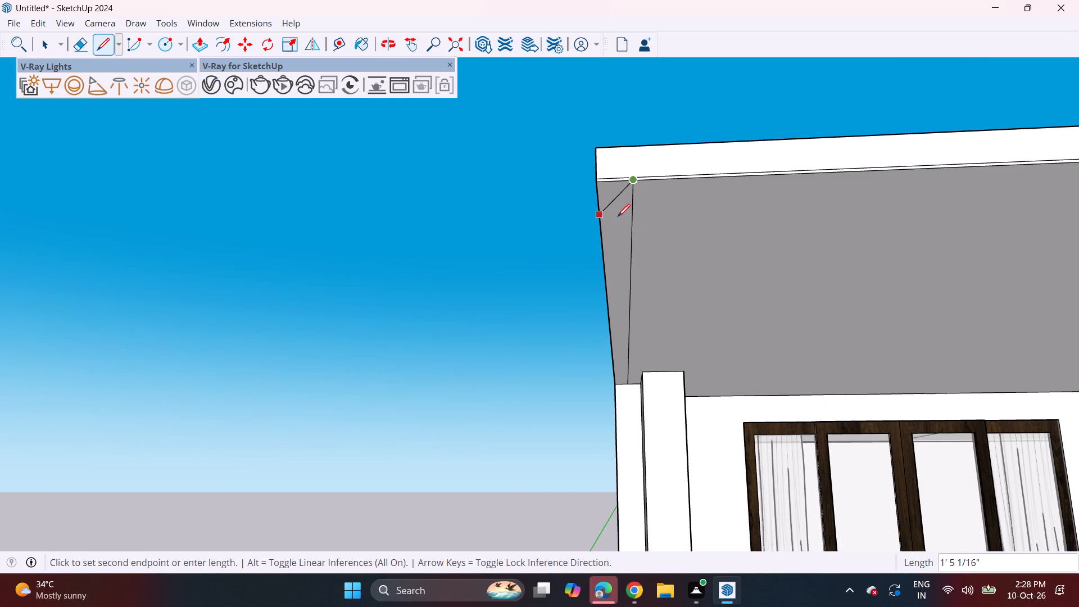
left_click_drag(628, 220, 635, 219)
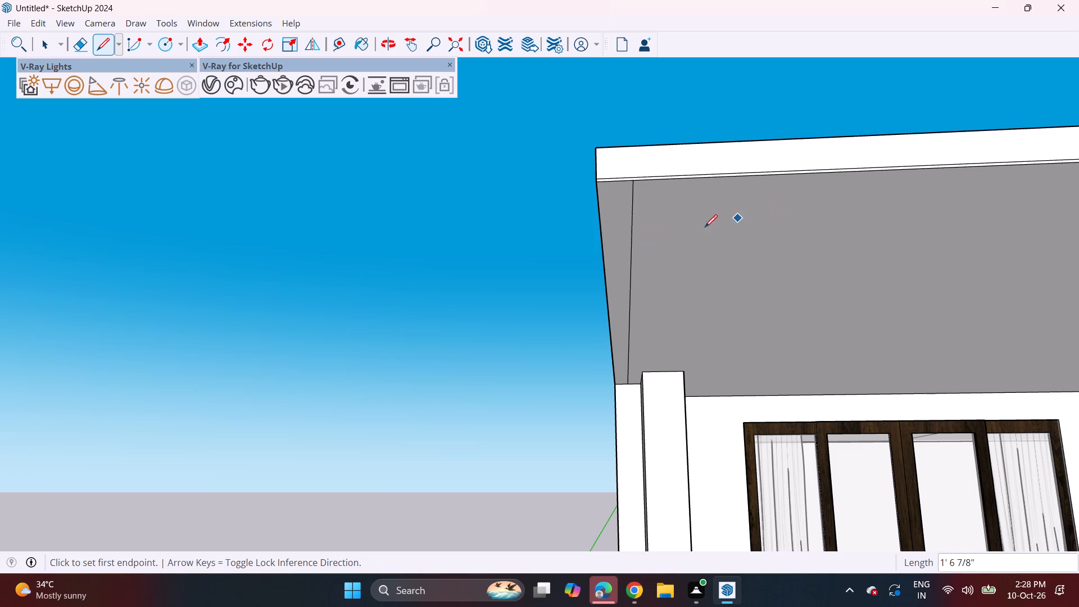
left_click(632, 218)
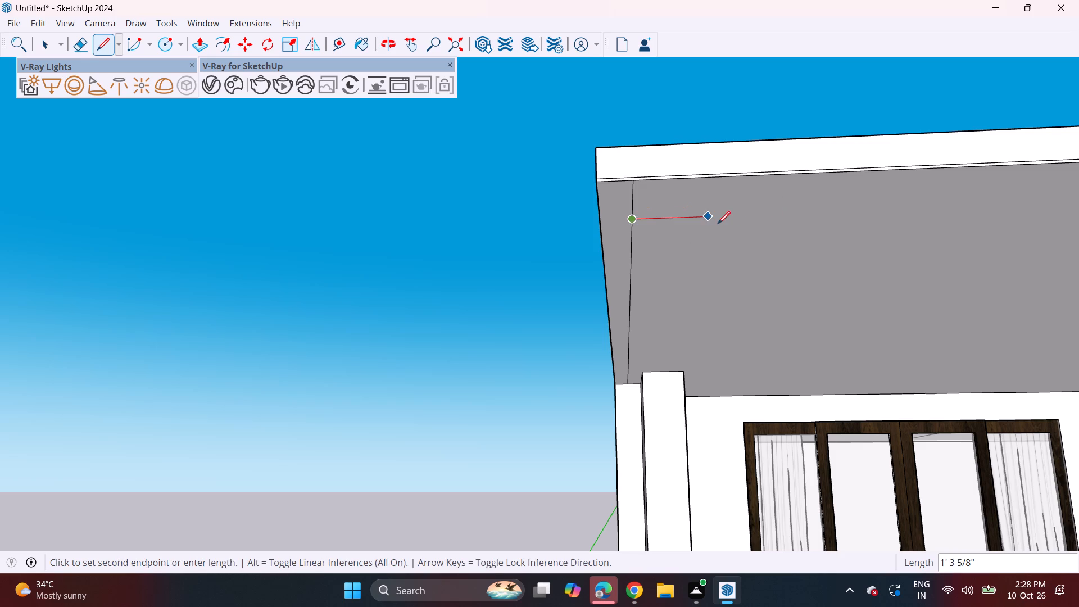
scroll(717, 224, "down", 3)
middle_click_drag(715, 218, 14, 234)
scroll(159, 225, "down", 3)
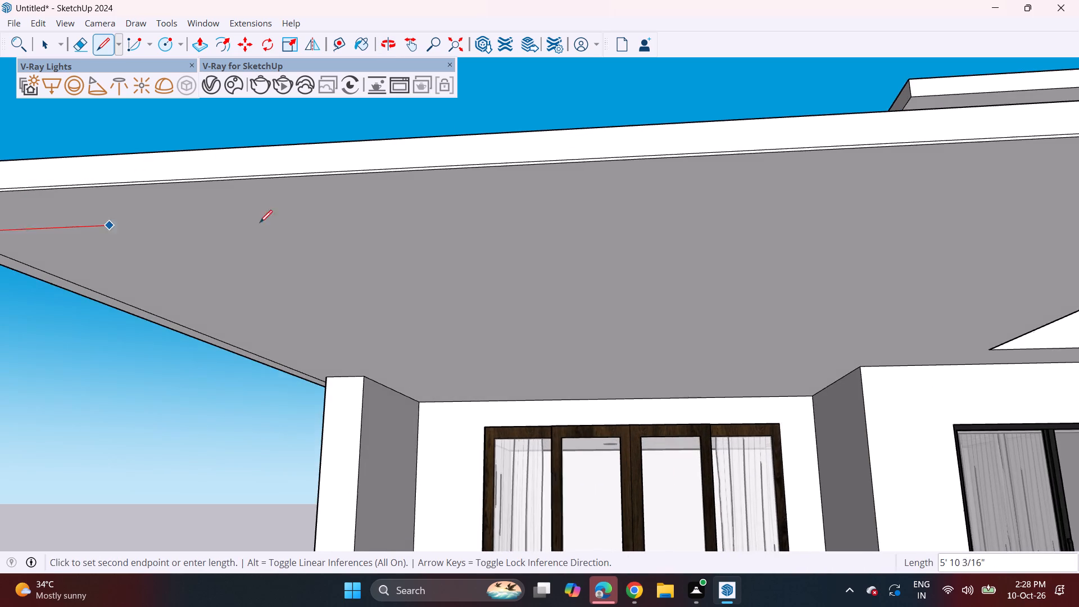
scroll(260, 223, "down", 14)
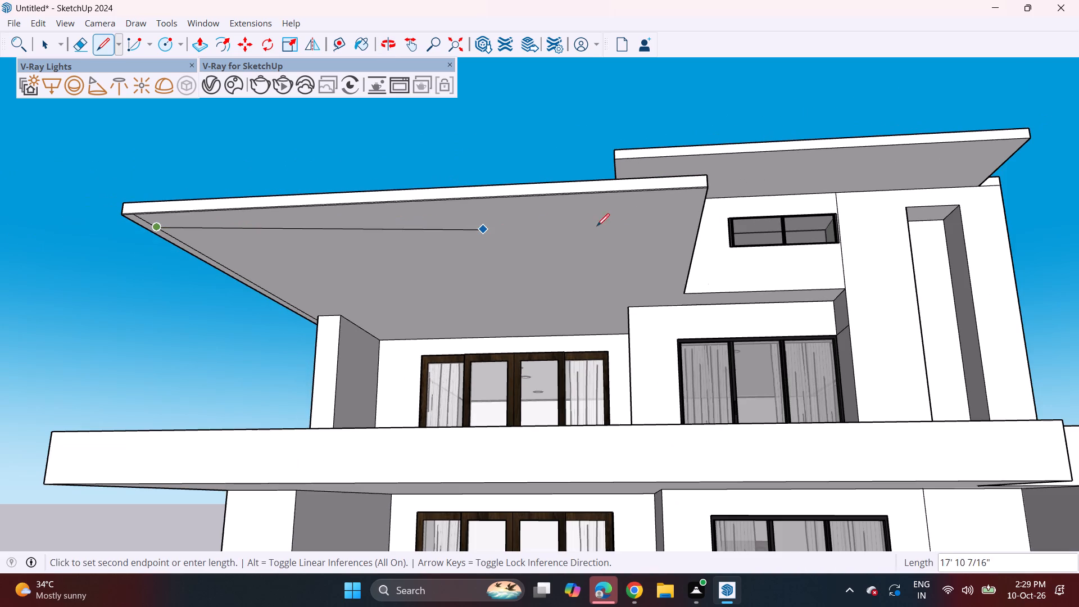
left_click(689, 203)
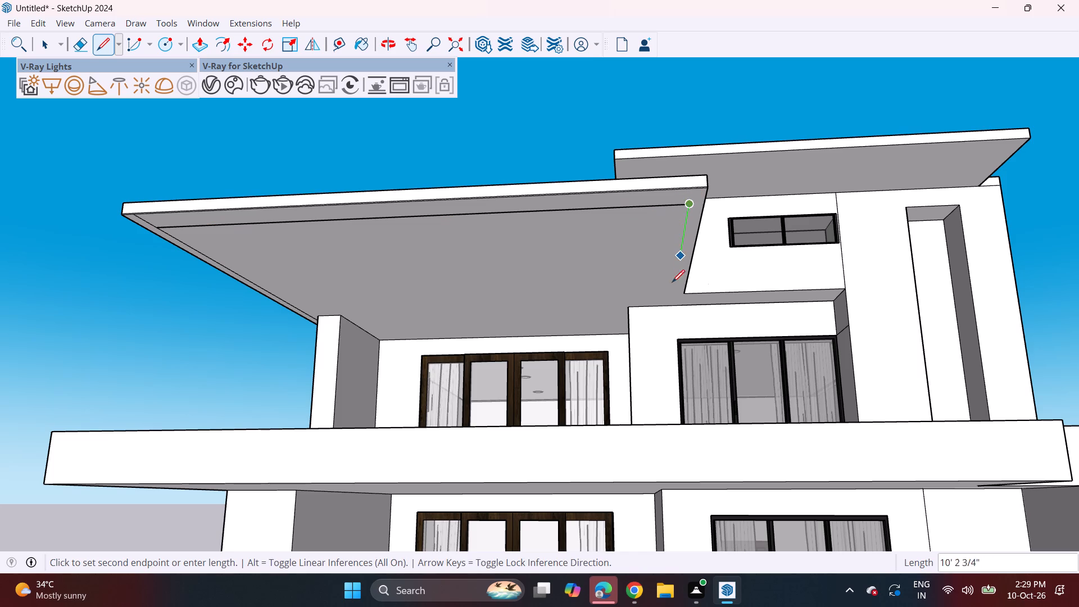
left_click(672, 307)
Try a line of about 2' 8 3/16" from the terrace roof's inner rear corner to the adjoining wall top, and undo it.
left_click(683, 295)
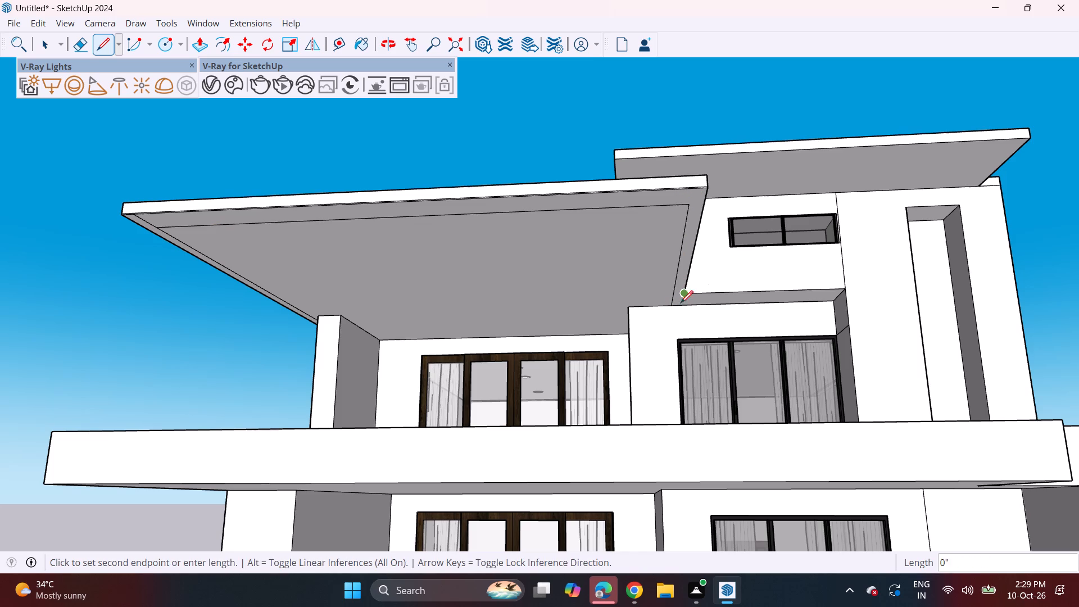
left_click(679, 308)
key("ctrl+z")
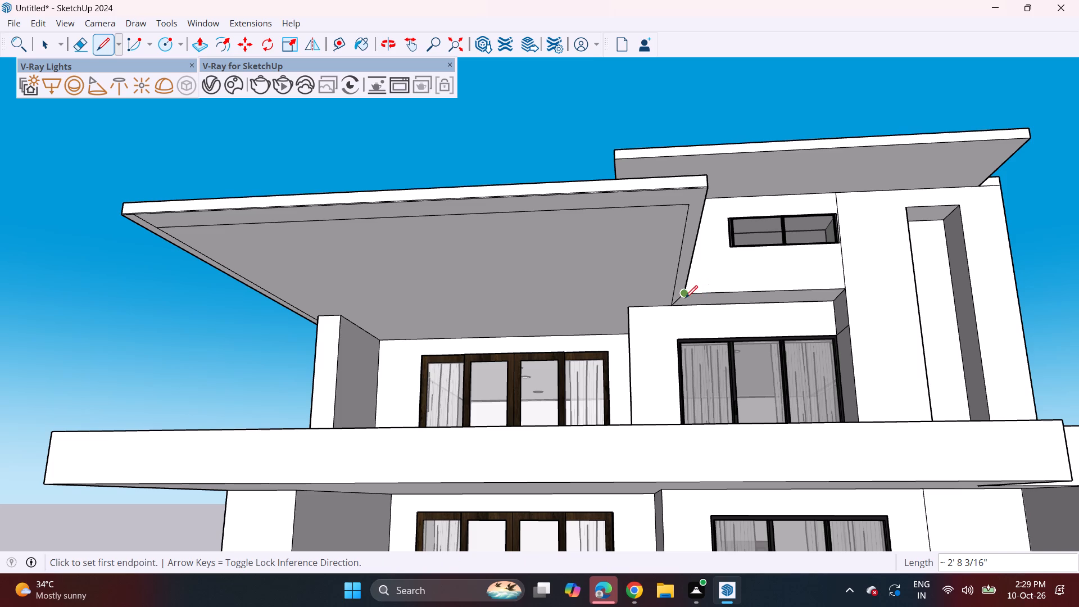
Draw a line from the terrace roof's inner rear corner to the nearby endpoint on the adjoining wall's top edge.
left_click(687, 293)
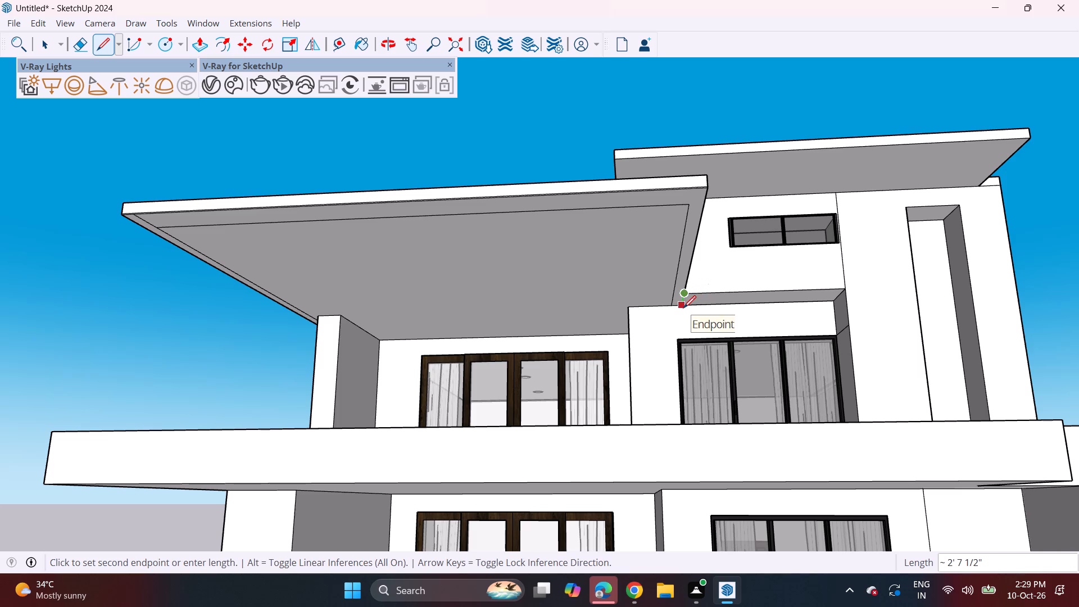
left_click(683, 308)
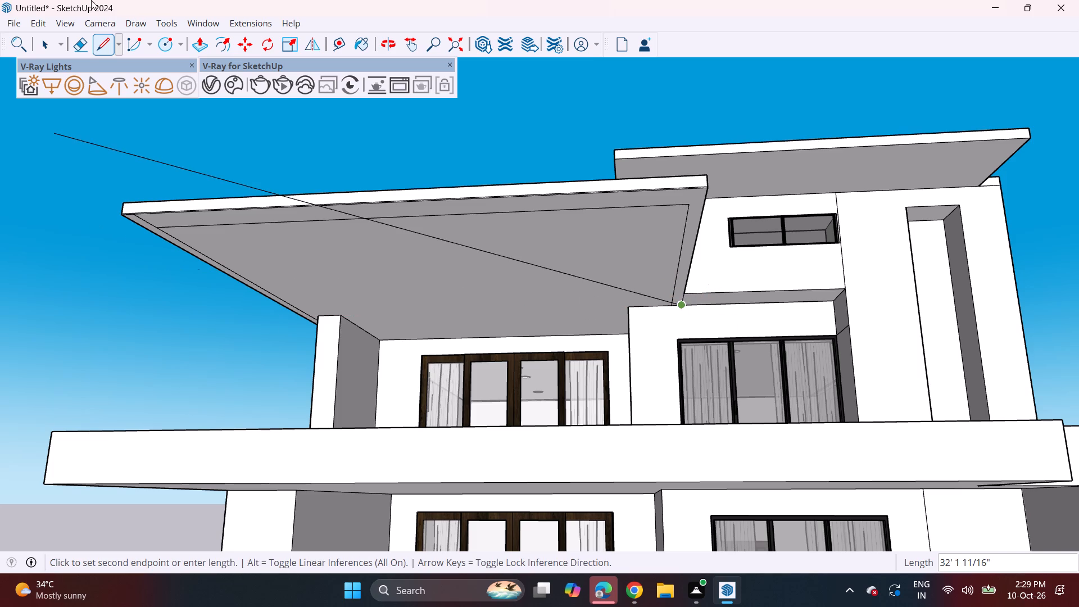
key("space")
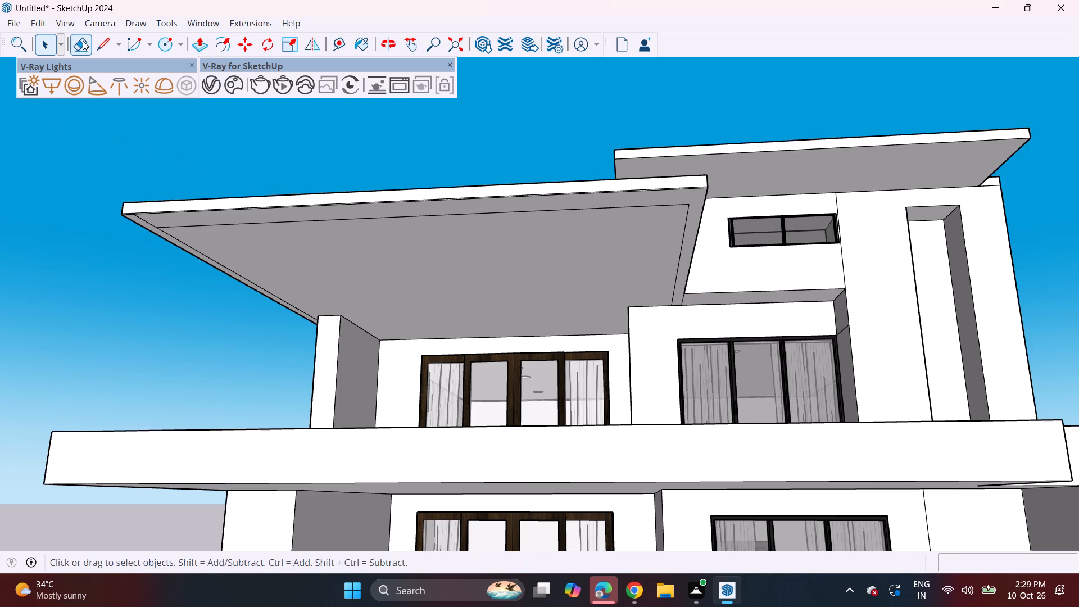
Erase the leftover line segment between the border's outer front corner and the terrace roof's front edge.
left_click(83, 40)
left_click(147, 221)
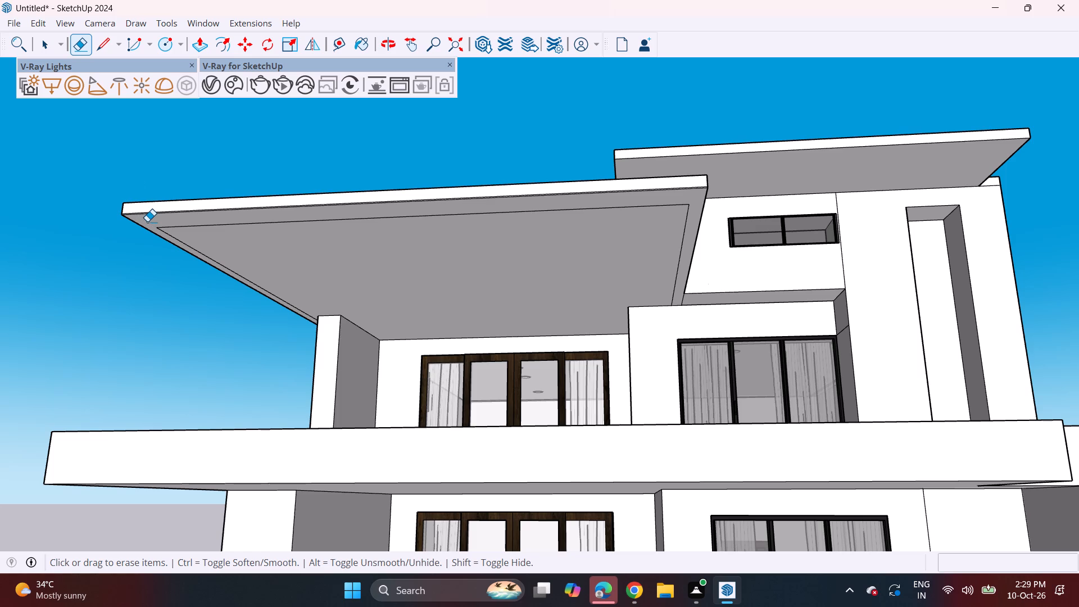
Push/Pull the border strip on the terrace roof's underside down by about 2 3/4".
left_click(195, 42)
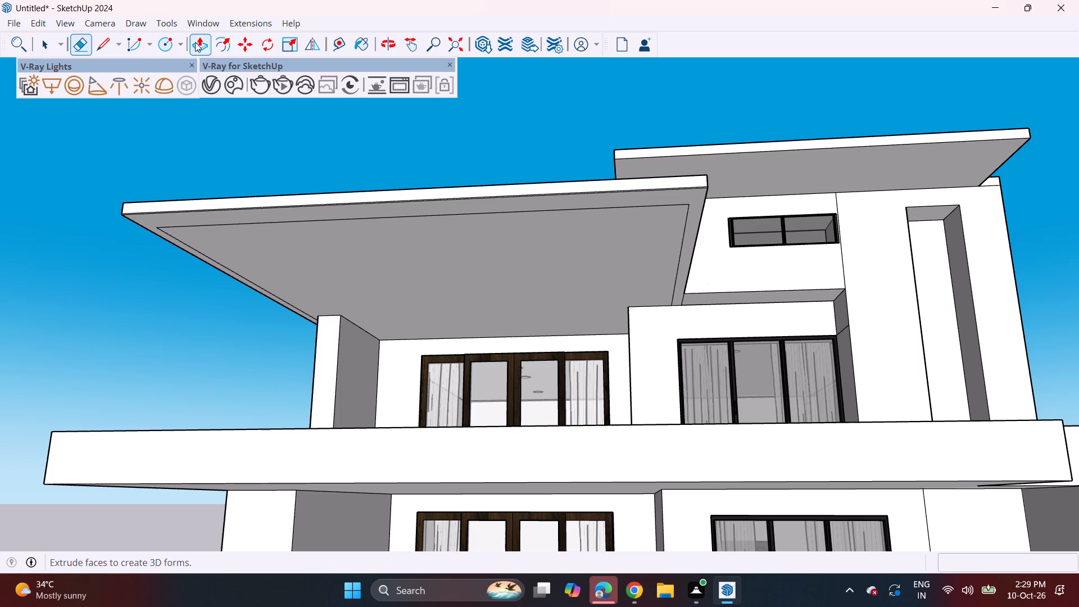
left_click(188, 218)
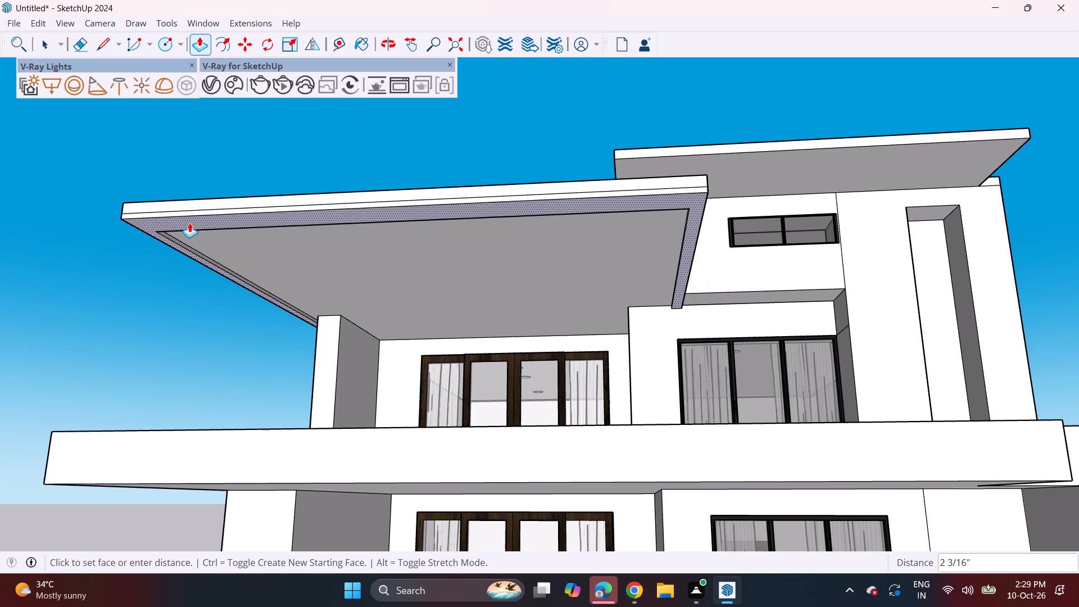
left_click(189, 223)
Draw two 6" radius circles, one behind the other, on the recessed terrace ceiling near its column side.
middle_click_drag(318, 262, 327, 264)
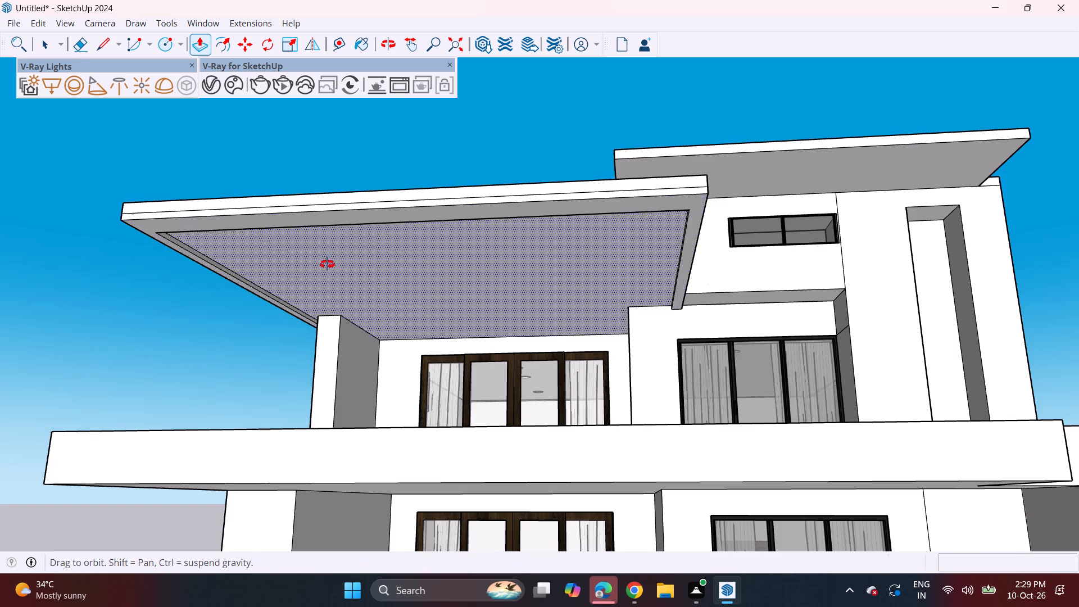
middle_click_drag(327, 264, 396, 242)
scroll(370, 228, "up", 4)
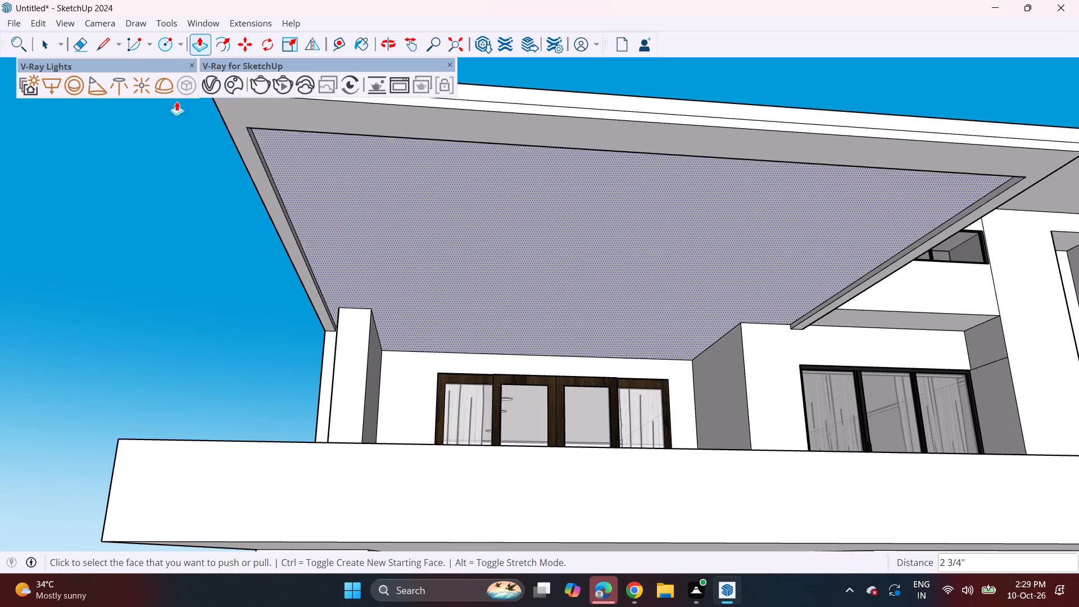
left_click(156, 41)
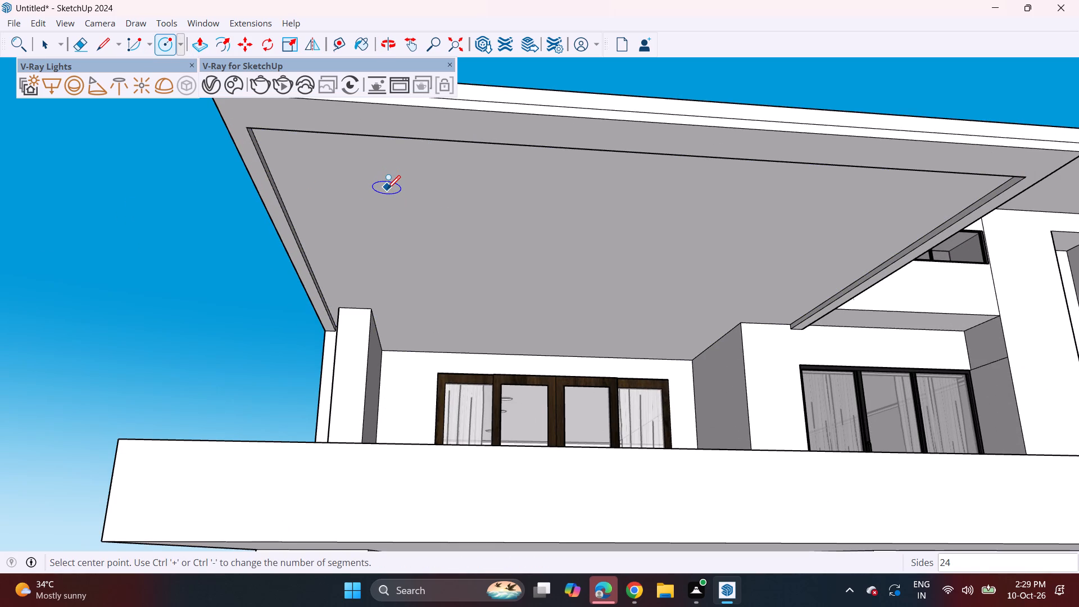
left_click(387, 188)
left_click(401, 198)
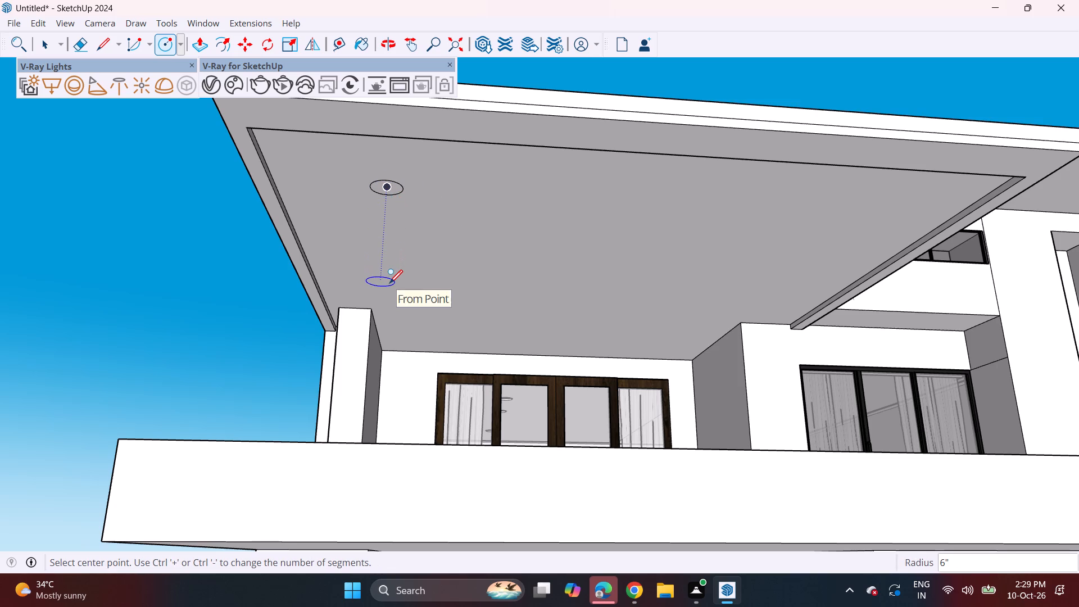
left_click(409, 281)
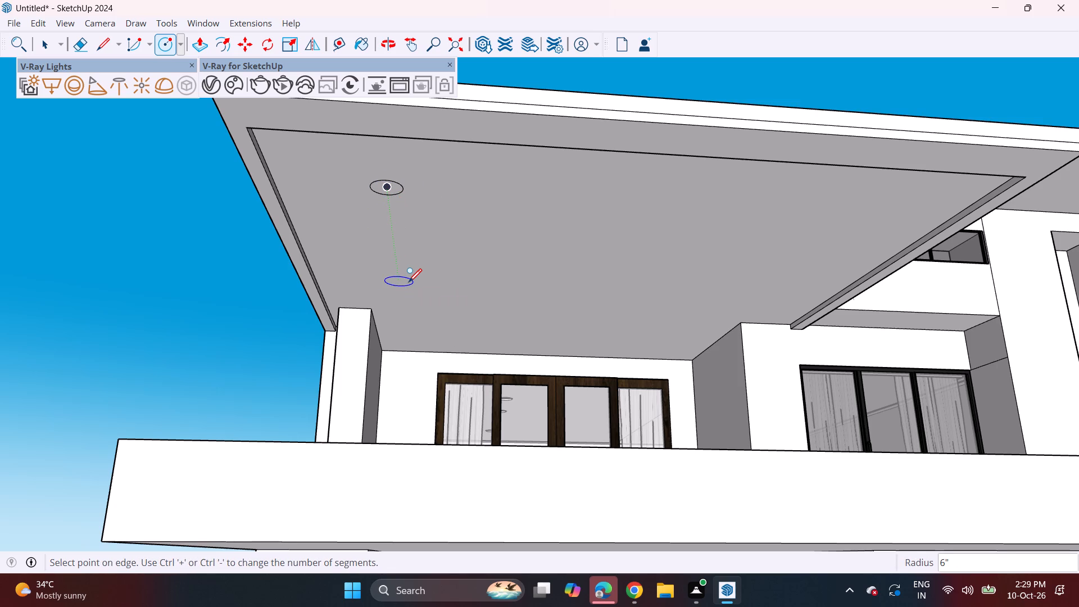
left_click(407, 282)
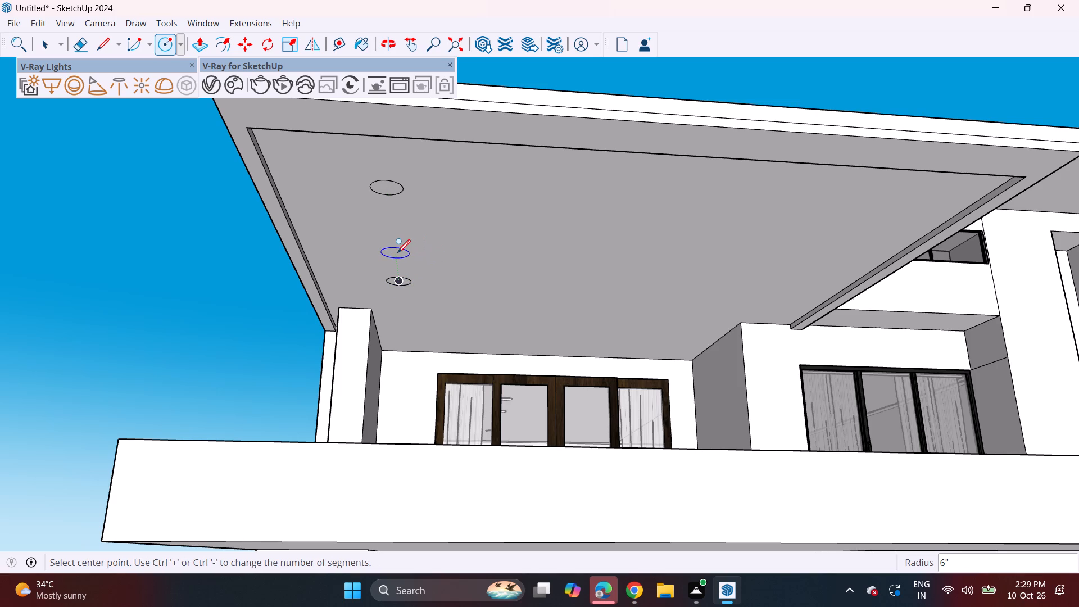
Copy both ceiling circles about 4' 2 3/8" along the ceiling's front edge, away from the corner column.
key("space")
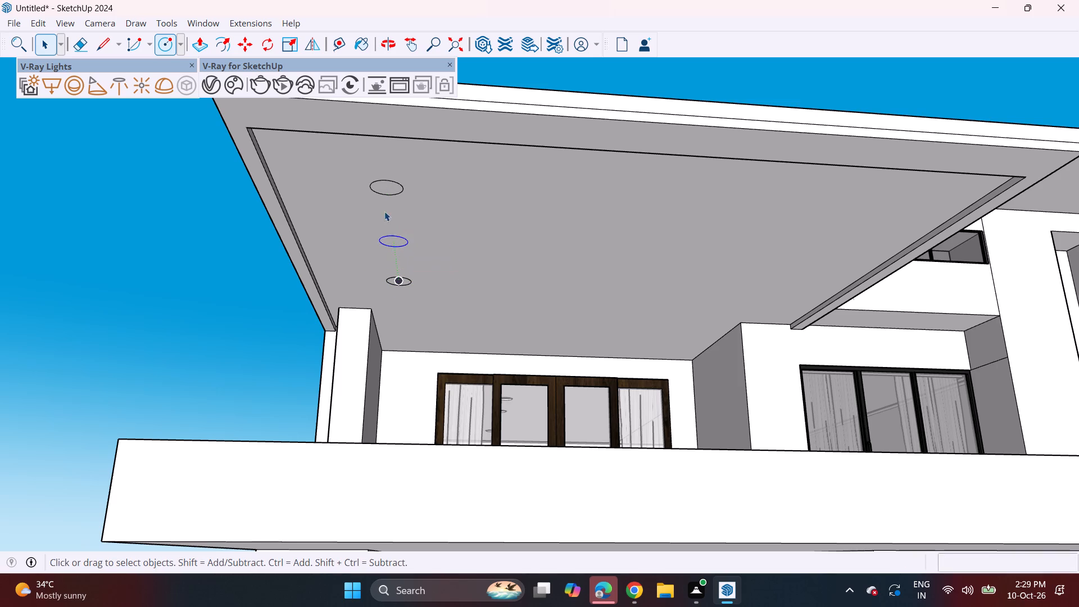
left_click(391, 189)
left_click(391, 189)
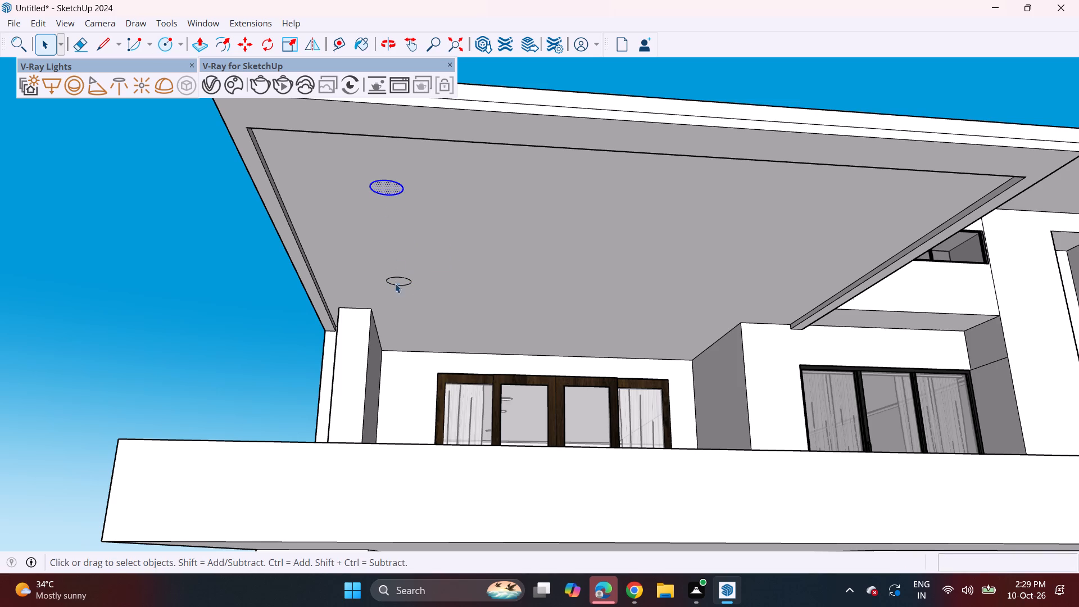
double_click(393, 282)
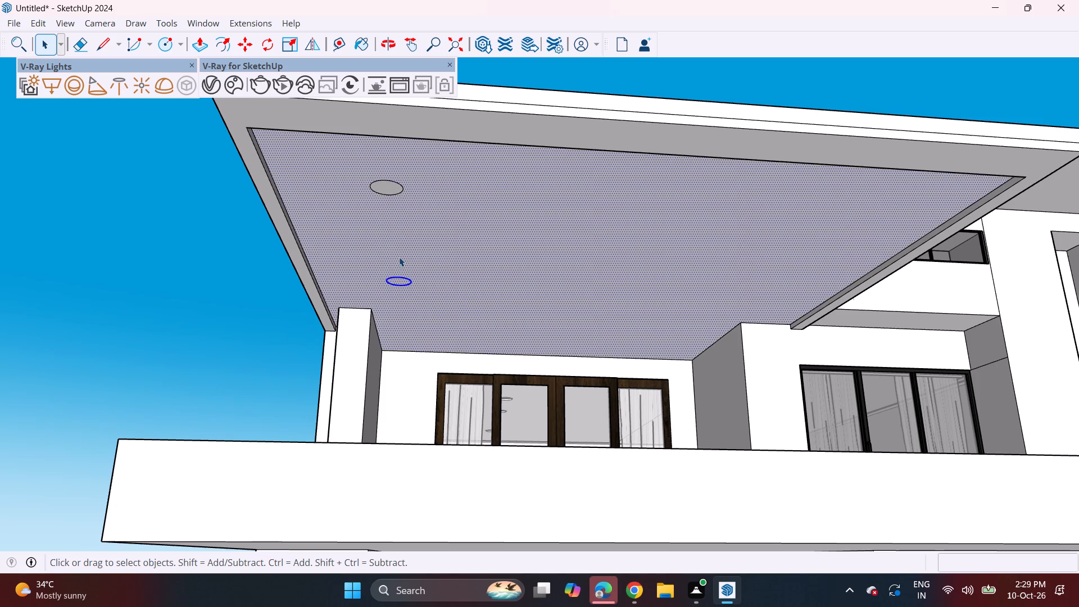
left_click(397, 249)
double_click(388, 193)
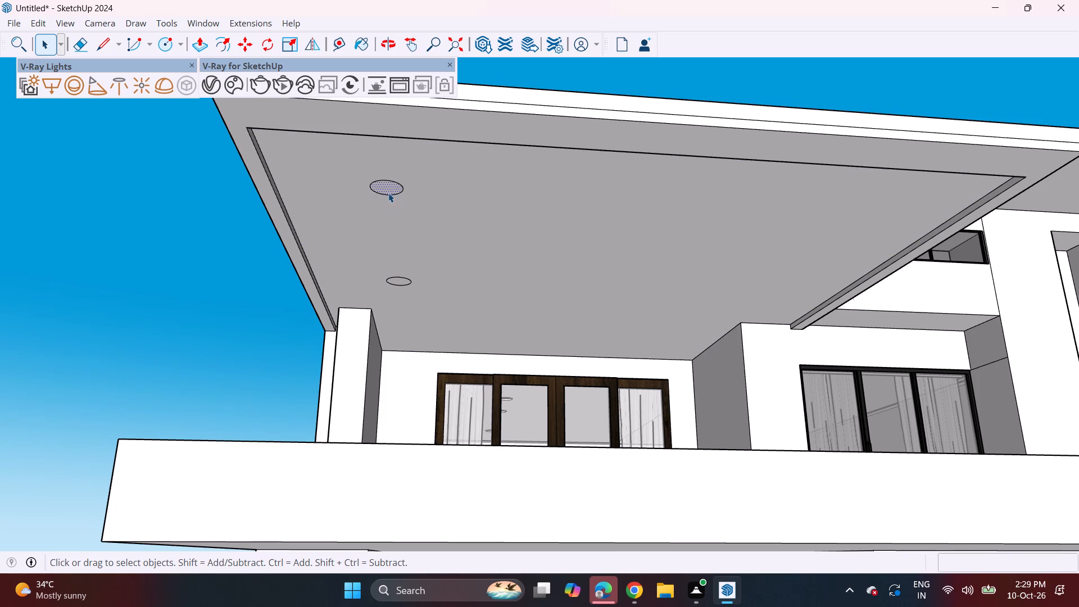
left_click(402, 282, "ctrl")
key("m")
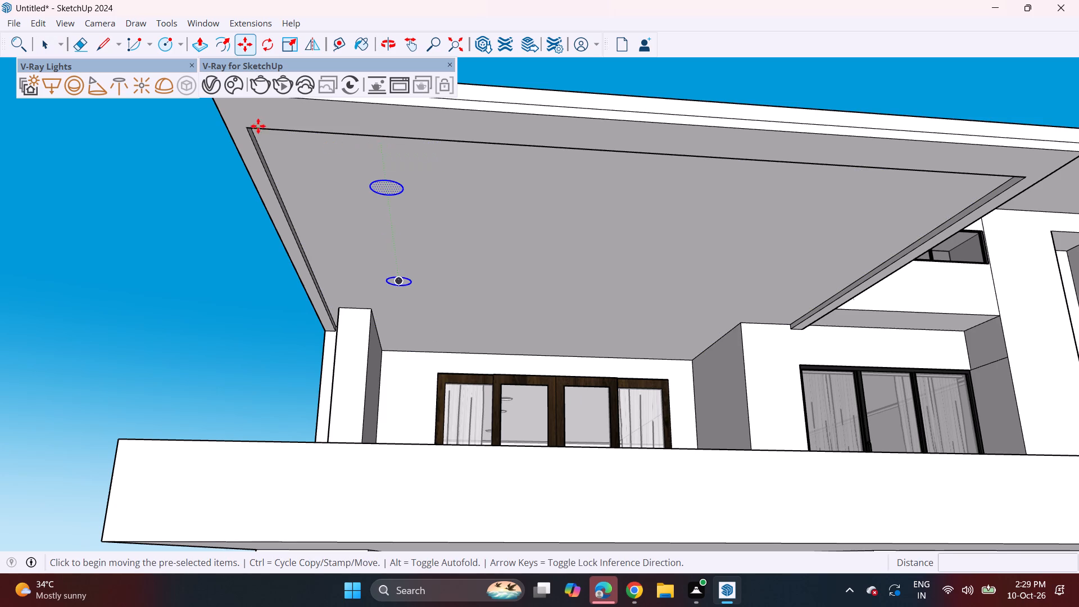
left_click(382, 137)
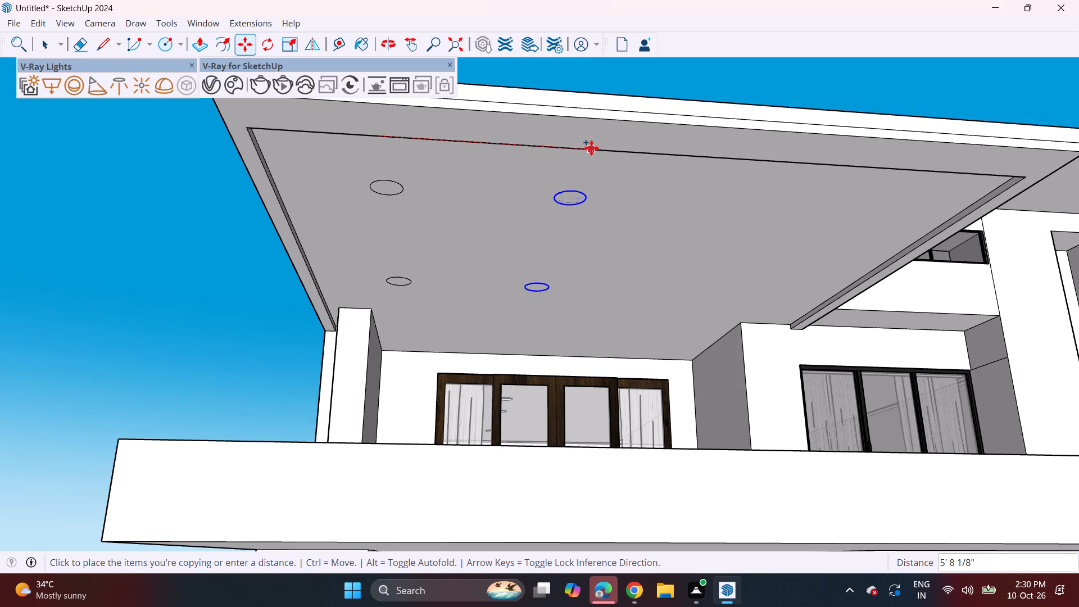
left_click(537, 143)
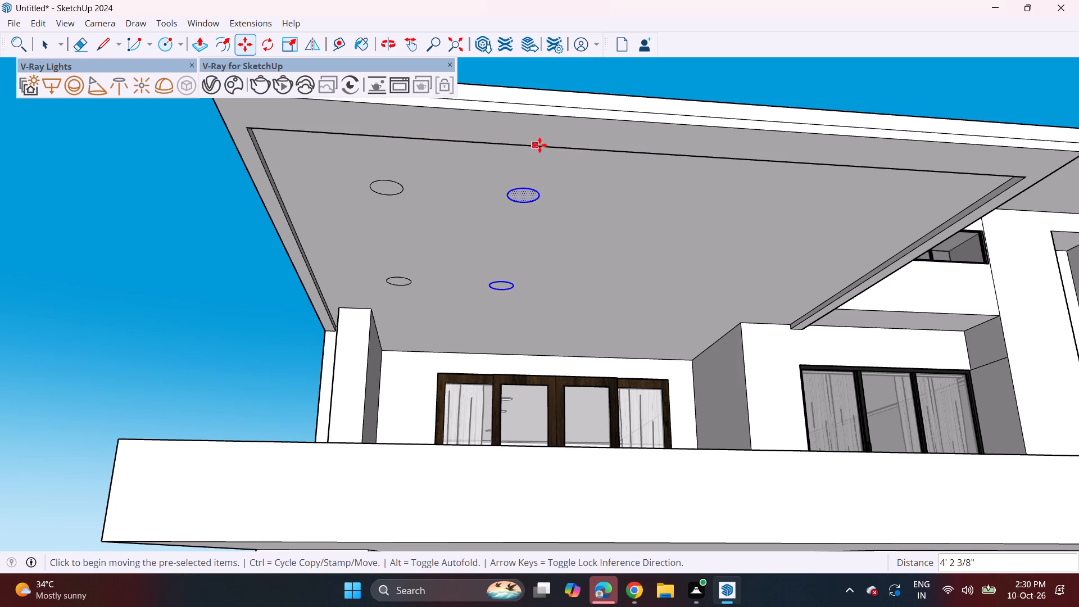
Copy the newest circle pair twice more along the front edge, by about 4' and about 5 1/2', making four pairs.
left_click(539, 145)
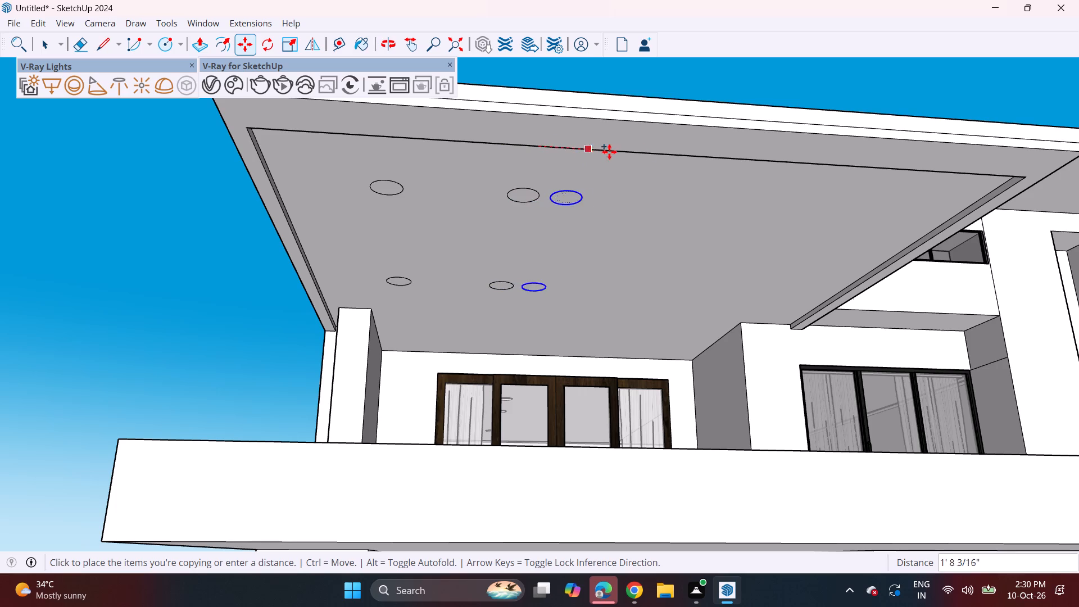
left_click(685, 155)
left_click(687, 157)
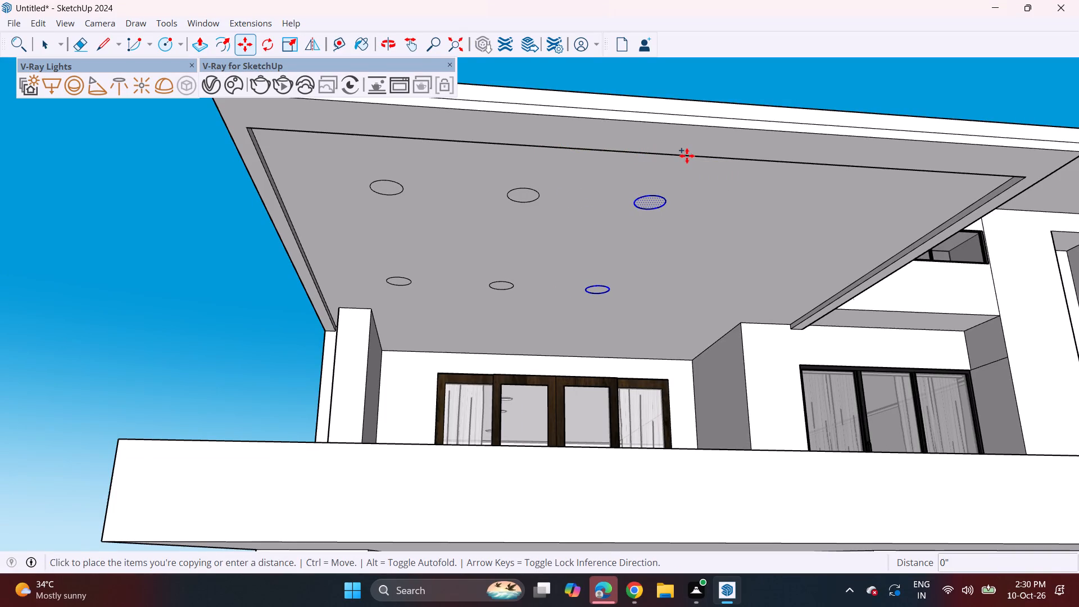
left_click(874, 170)
key("space")
Recess all eight ceiling circles upward by the same depth of about 1 3/16" with Push/Pull.
key("p")
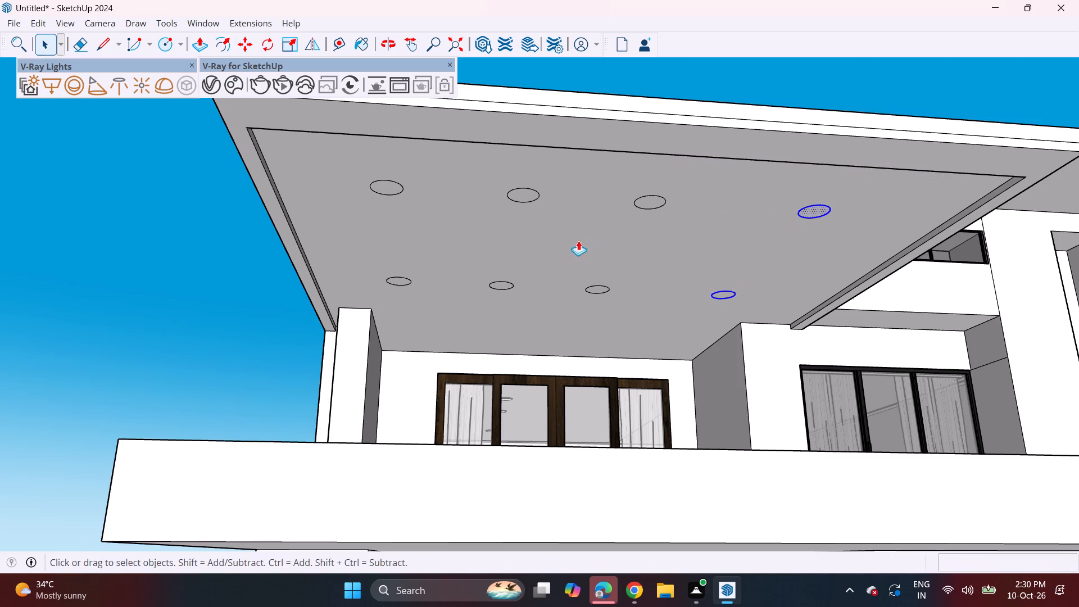
left_click(382, 184)
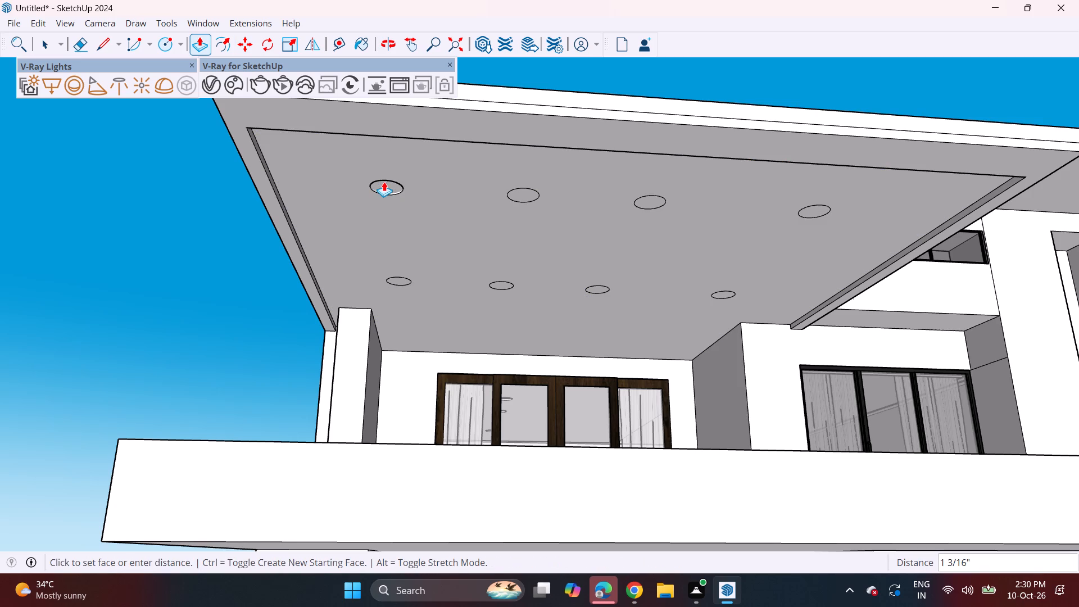
left_click(384, 182)
double_click(405, 278)
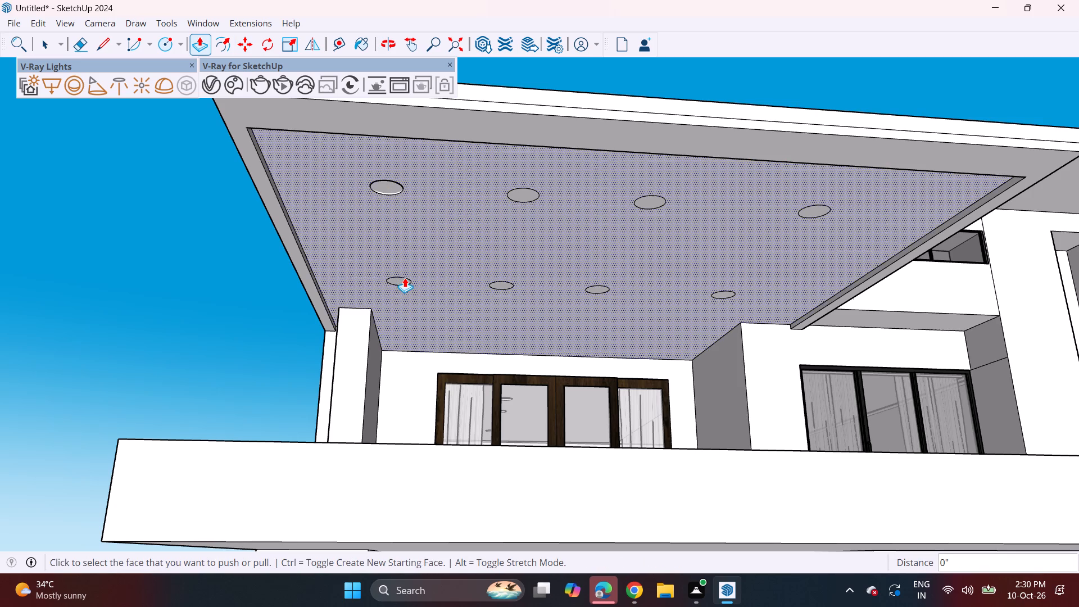
key("ctrl+z")
double_click(404, 282)
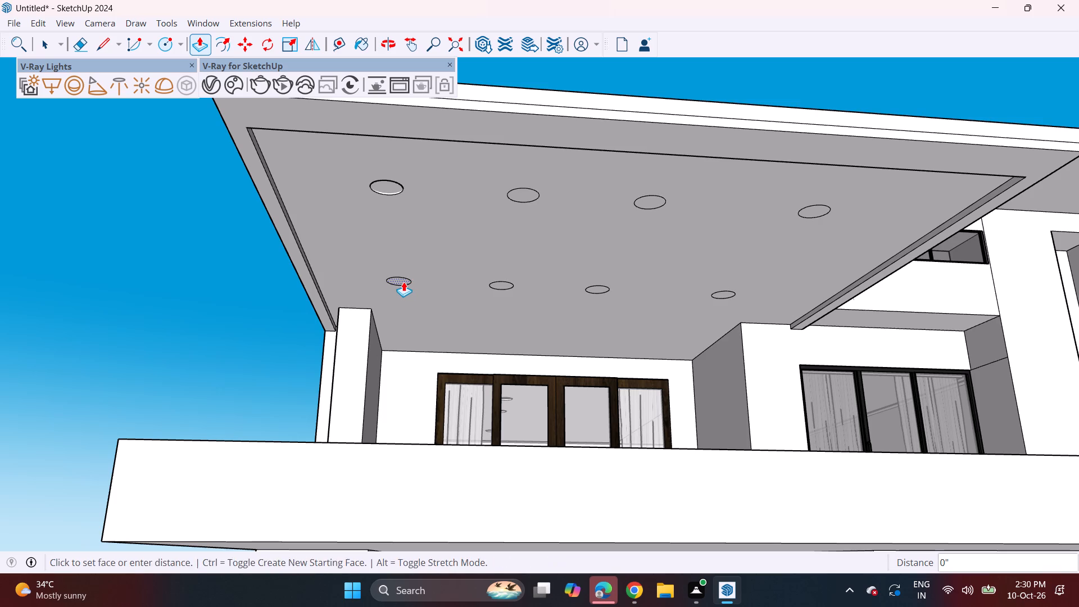
double_click(530, 194)
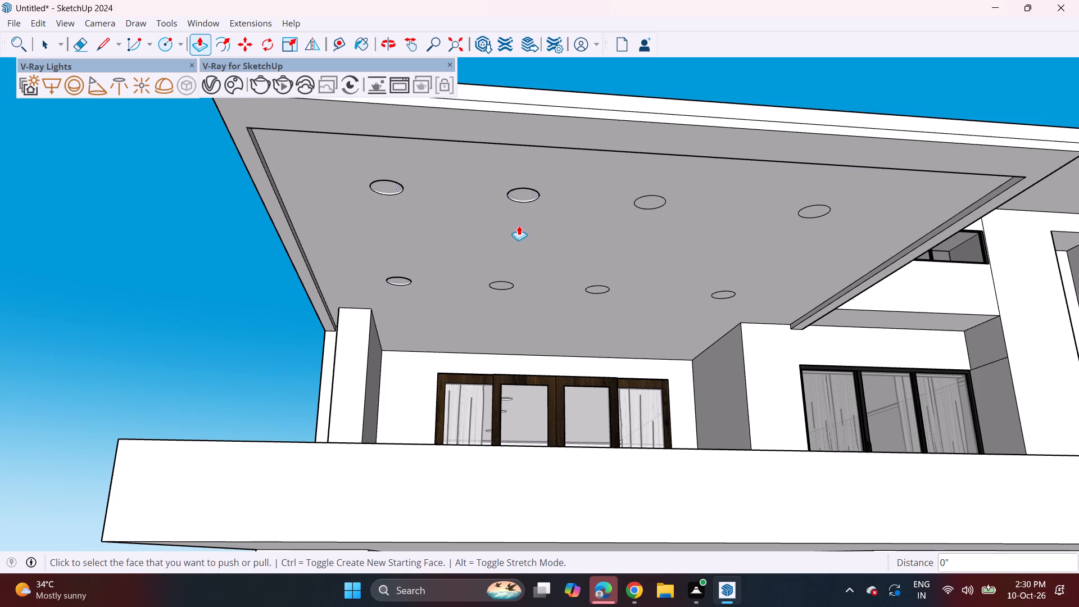
double_click(500, 288)
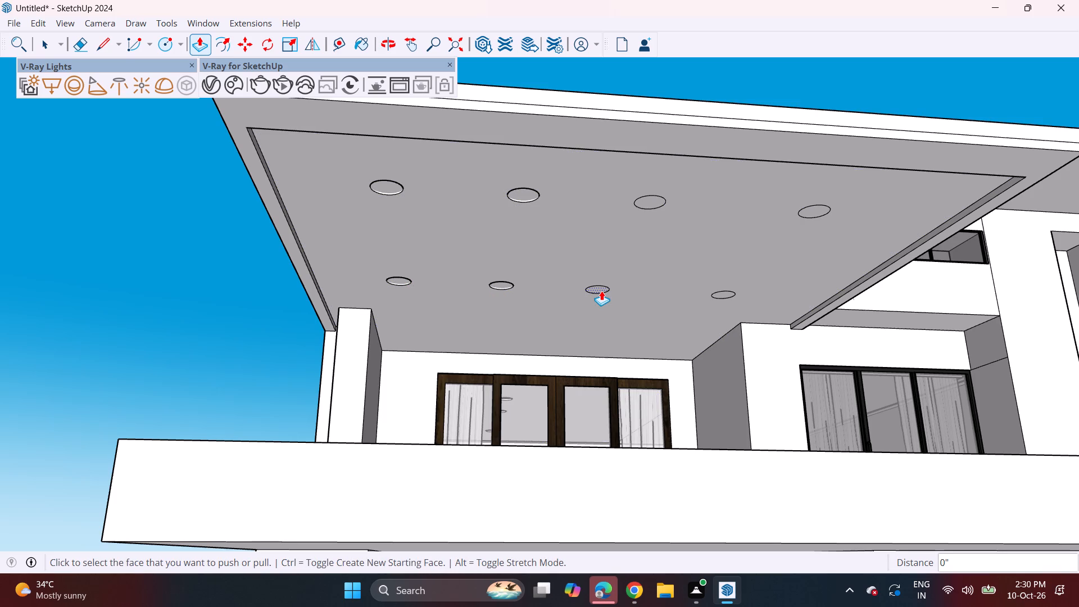
double_click(601, 291)
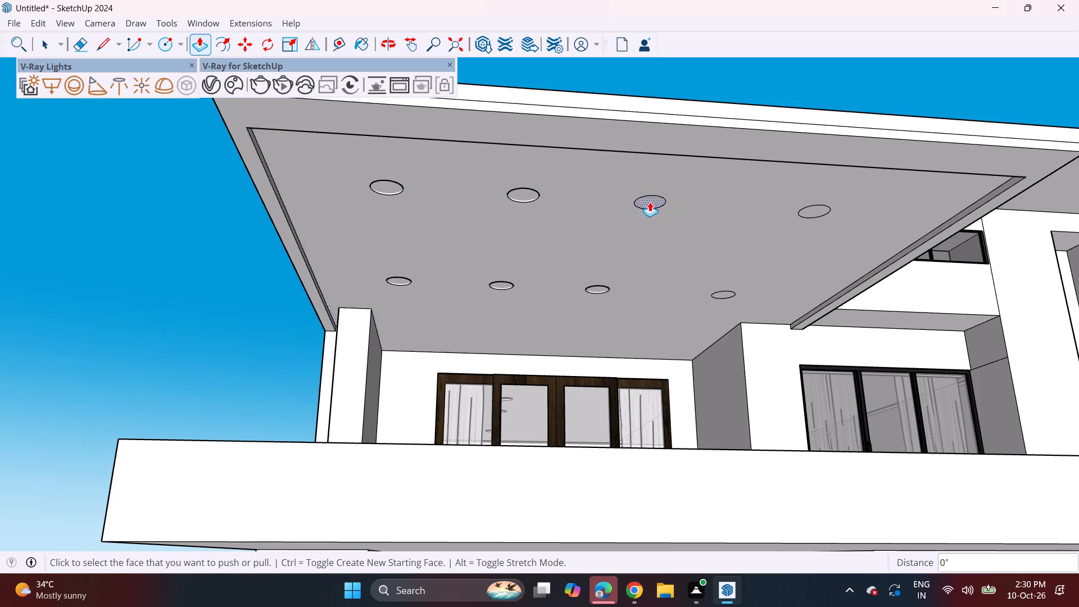
double_click(651, 203)
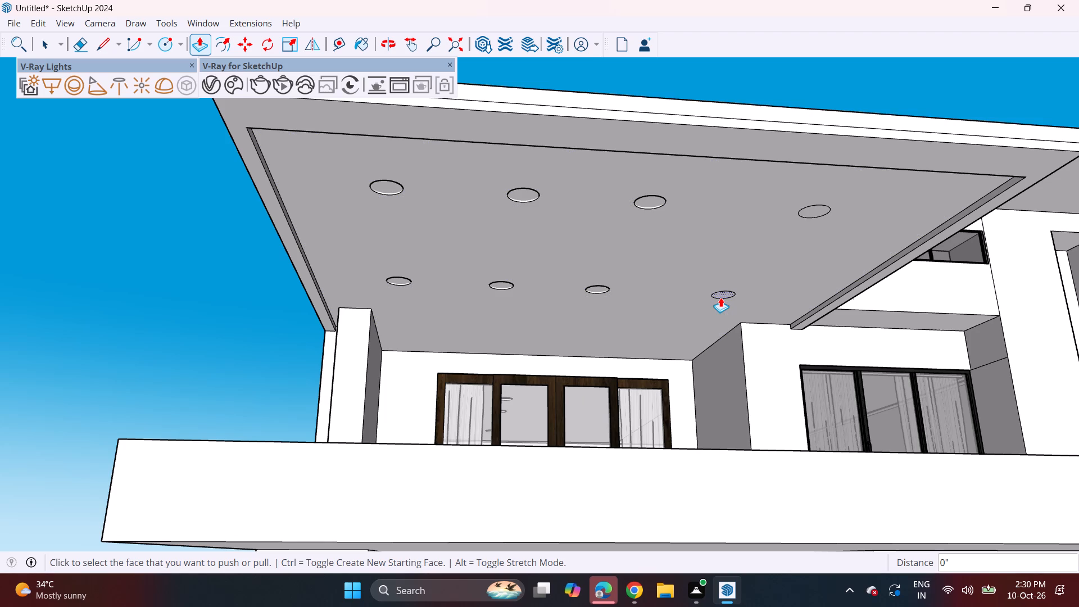
double_click(720, 297)
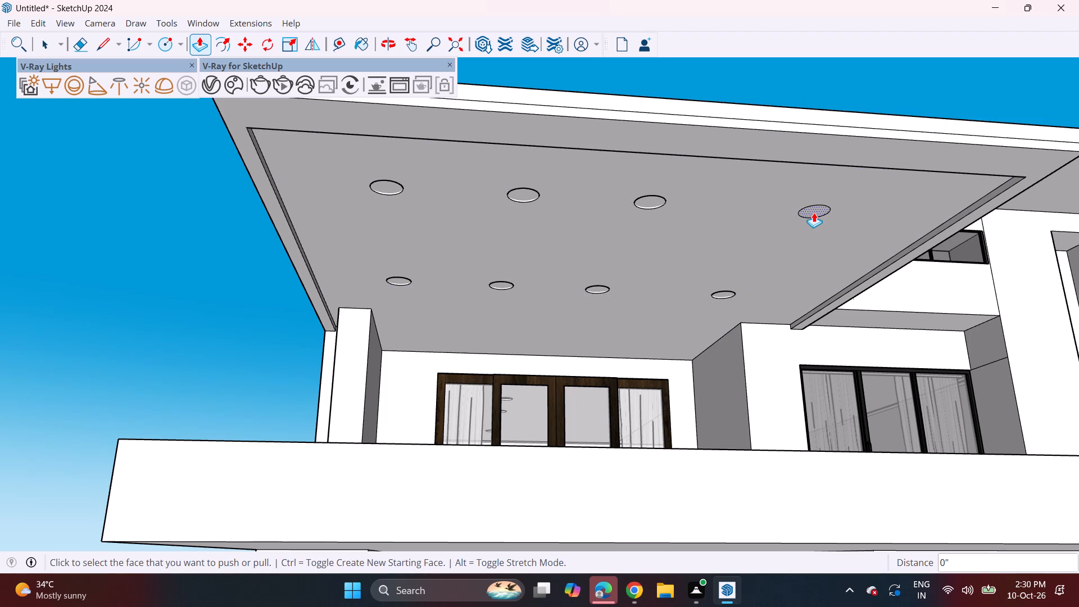
double_click(814, 212)
key("space")
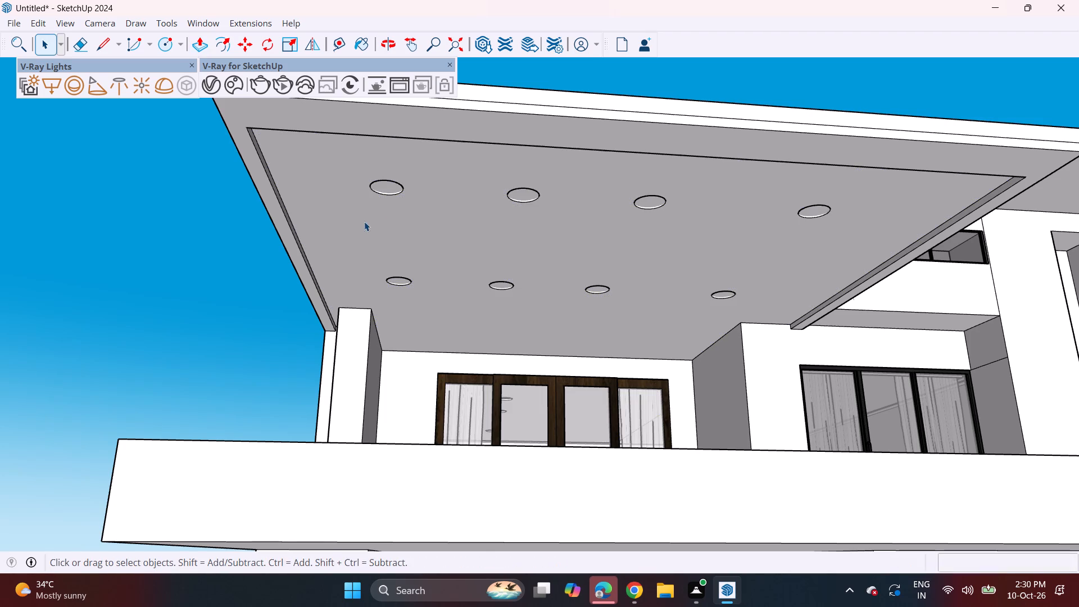
Select the faces of the recessed ceiling circles and make them a group.
left_click(387, 188)
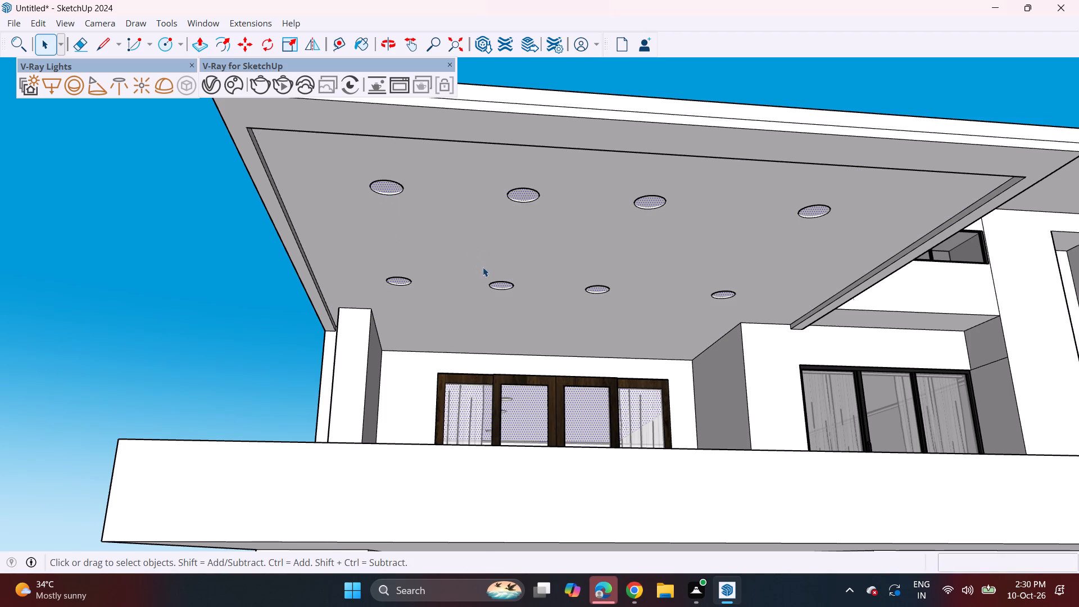
middle_click_drag(616, 199, 627, 231)
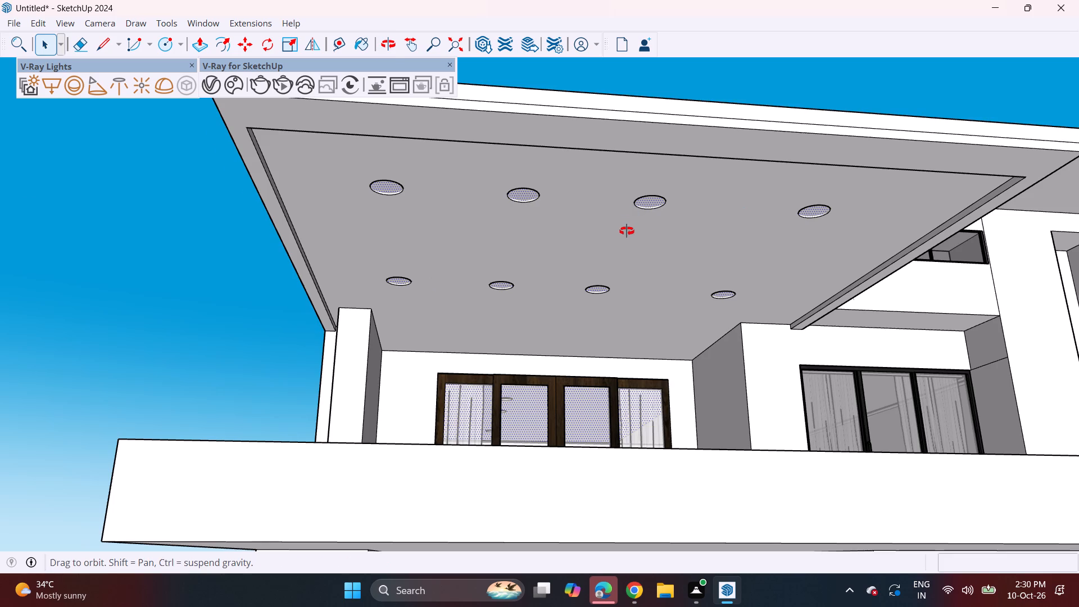
middle_click_drag(627, 231, 638, 260)
middle_click_drag(541, 246, 532, 208)
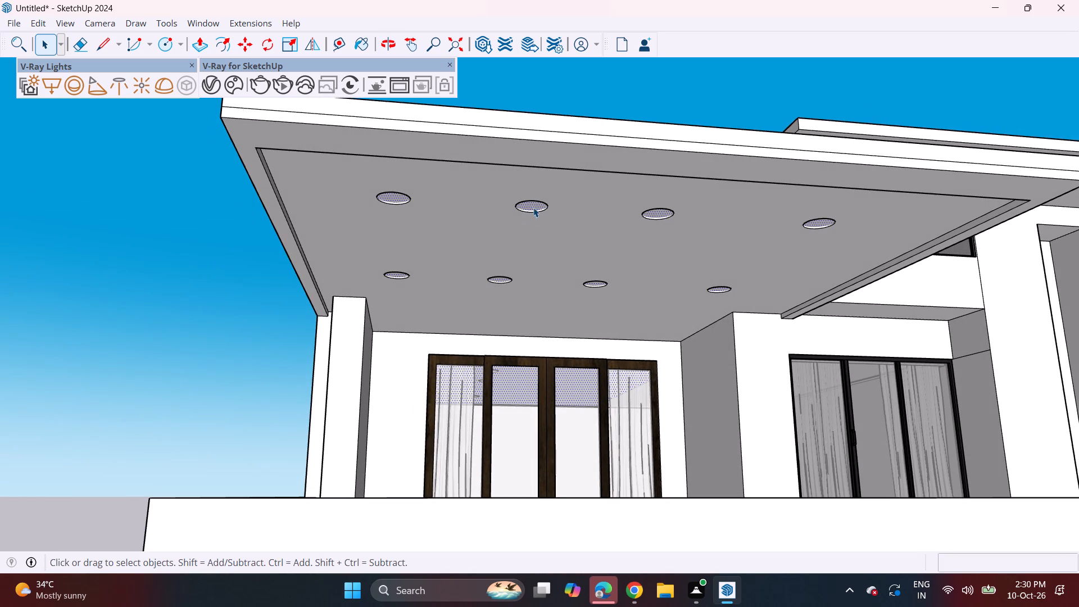
right_click(532, 206)
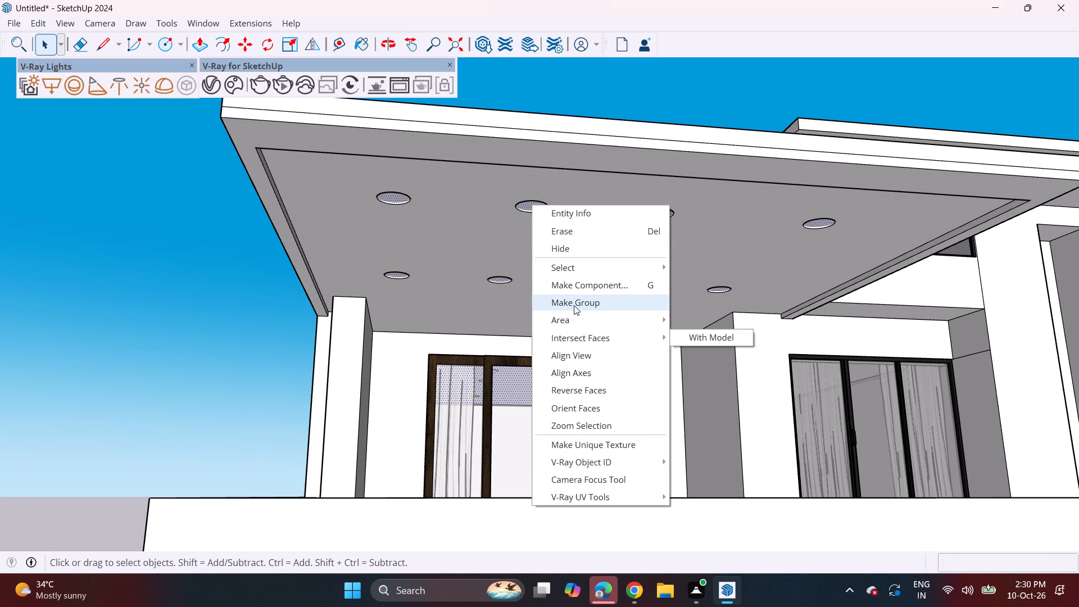
left_click(574, 305)
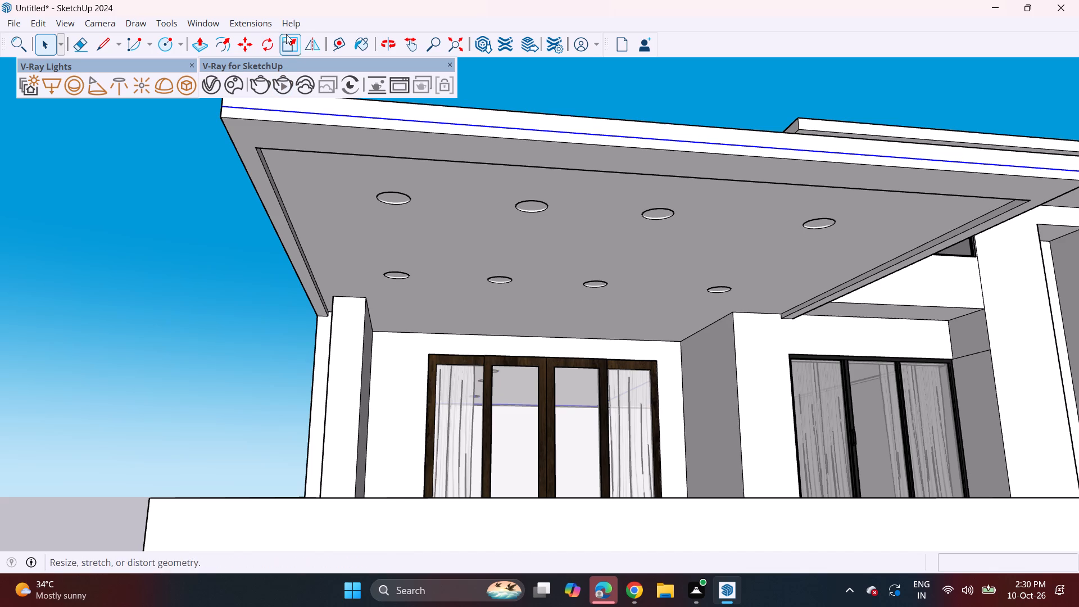
Convert the grouped circle faces into a V-Ray mesh light.
double_click(180, 87)
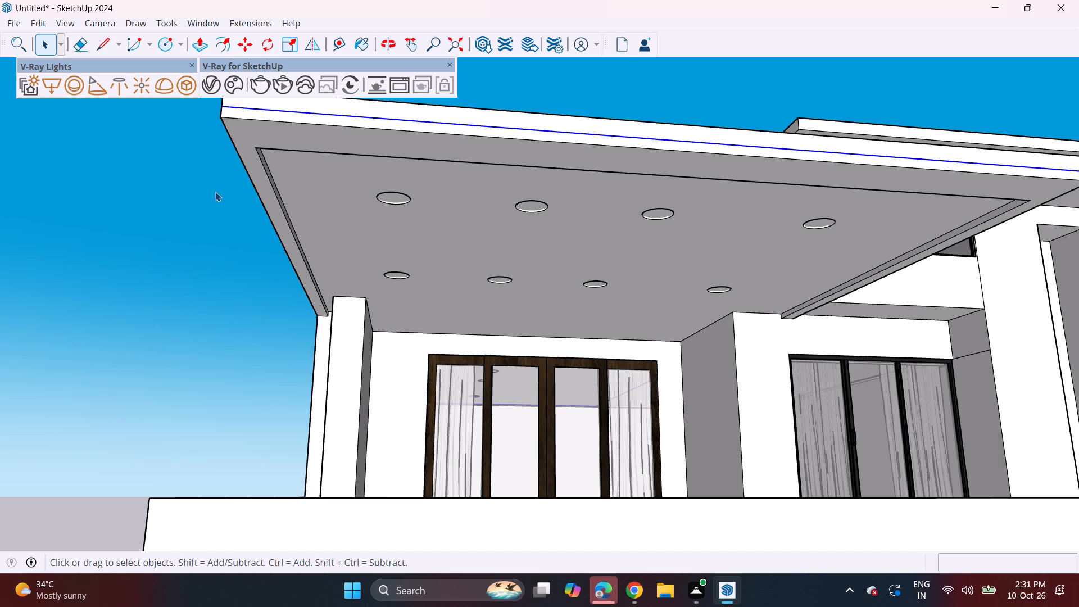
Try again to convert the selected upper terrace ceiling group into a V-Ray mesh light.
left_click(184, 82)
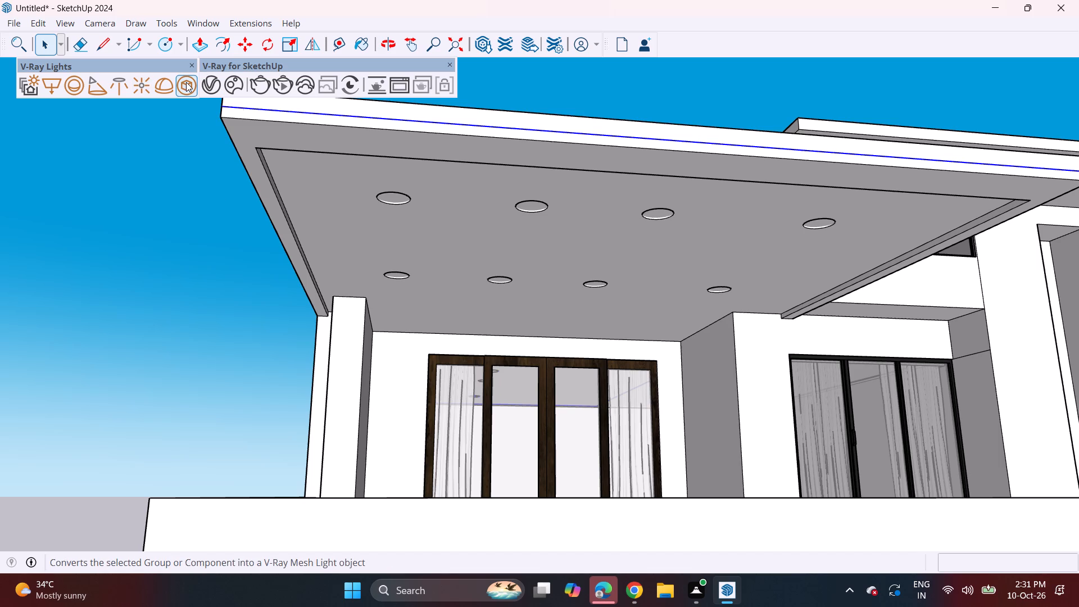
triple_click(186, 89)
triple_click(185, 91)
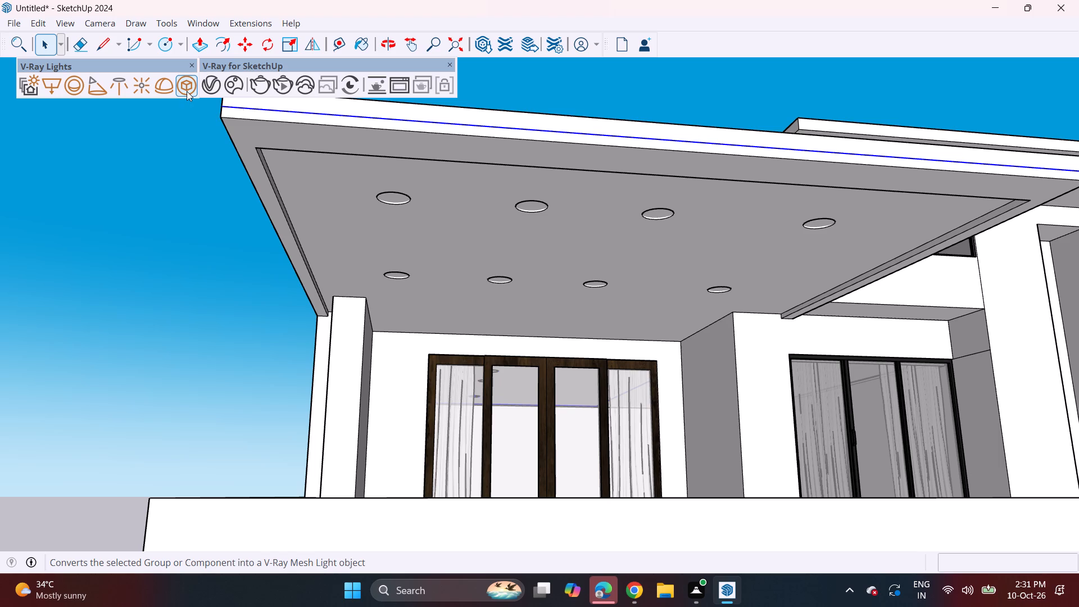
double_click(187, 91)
Try to open the V-Ray Asset Editor.
left_click(210, 85)
left_click(212, 85)
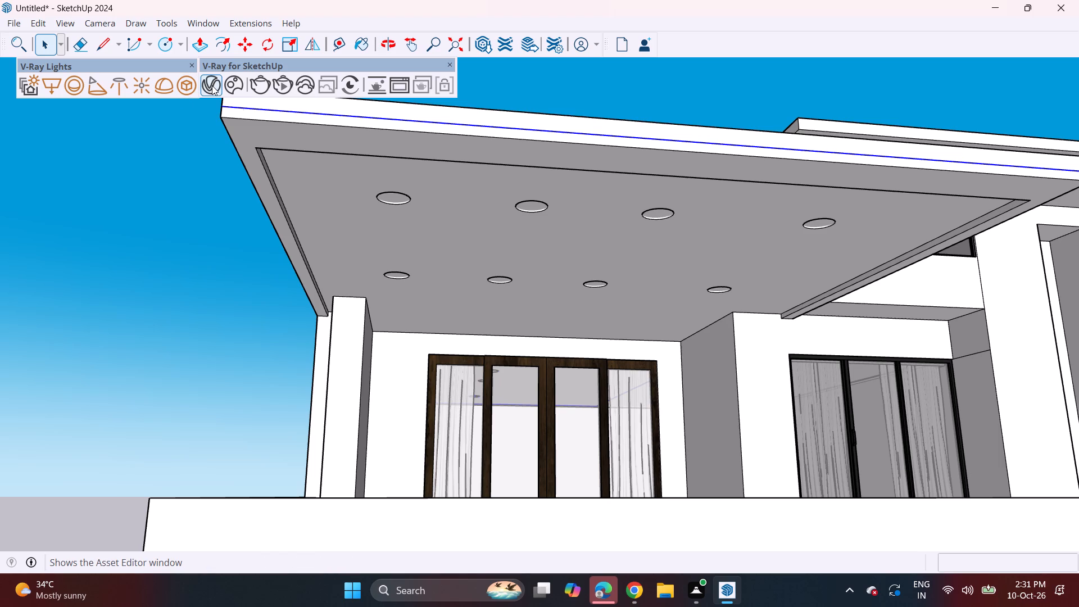
double_click(208, 89)
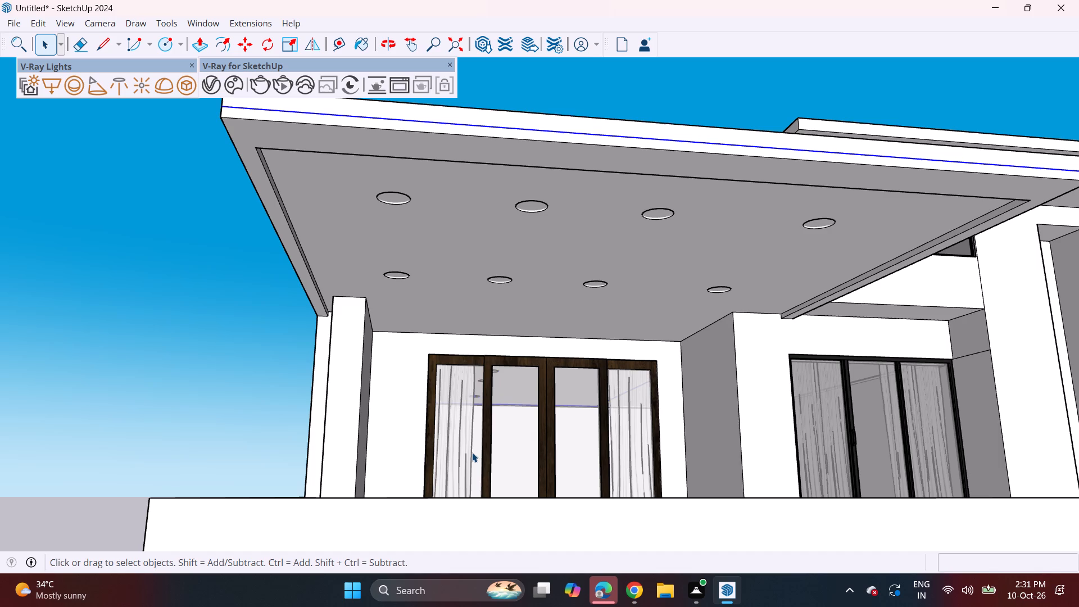
Dock the floating V-Ray light tools in the free strip beneath the standard tools.
left_click(182, 90)
left_click_drag(137, 69, 829, 43)
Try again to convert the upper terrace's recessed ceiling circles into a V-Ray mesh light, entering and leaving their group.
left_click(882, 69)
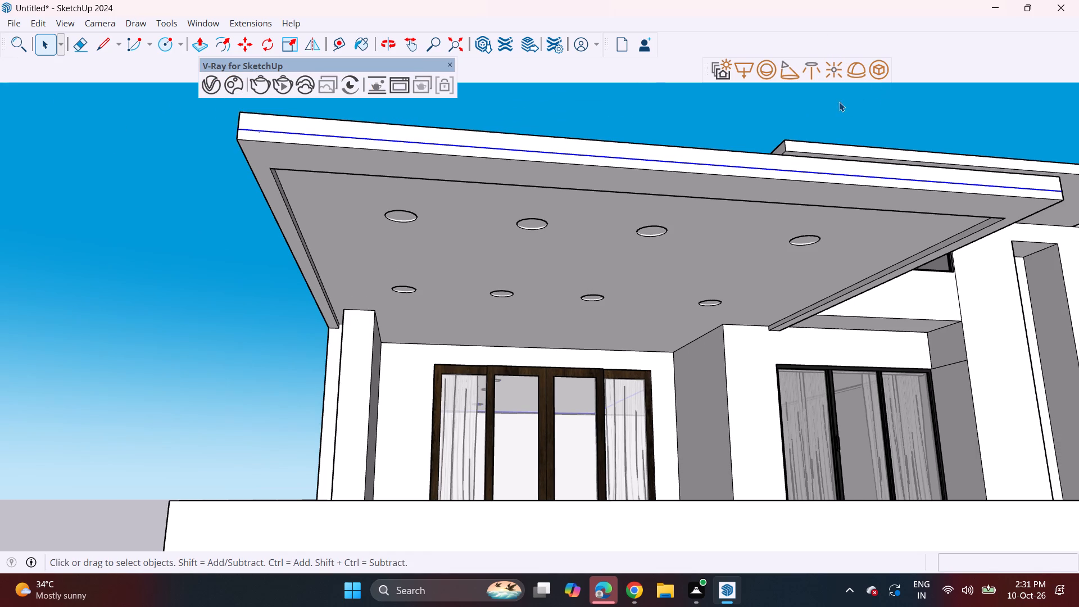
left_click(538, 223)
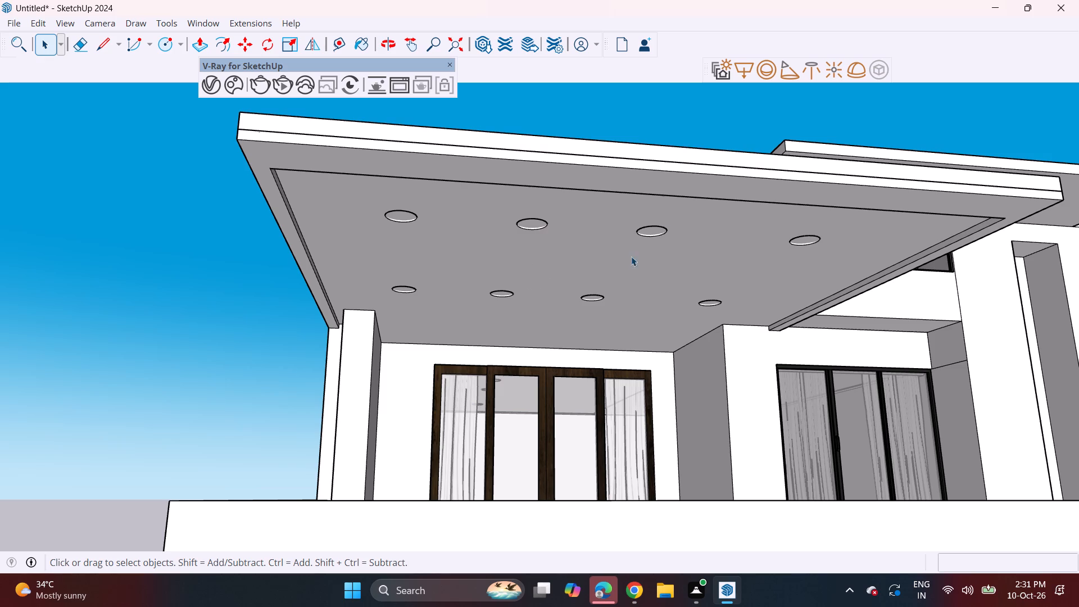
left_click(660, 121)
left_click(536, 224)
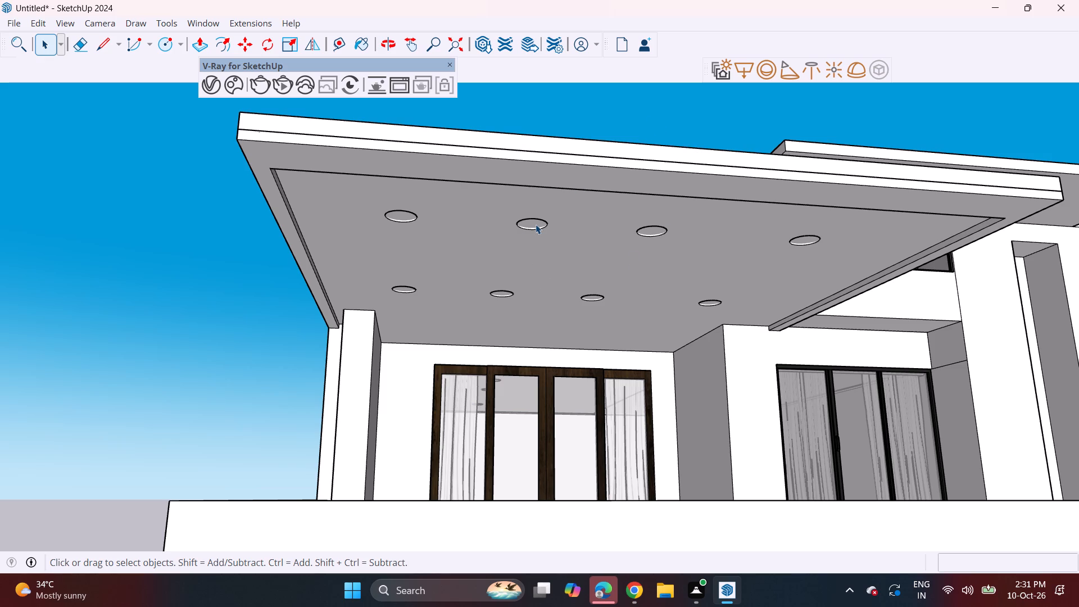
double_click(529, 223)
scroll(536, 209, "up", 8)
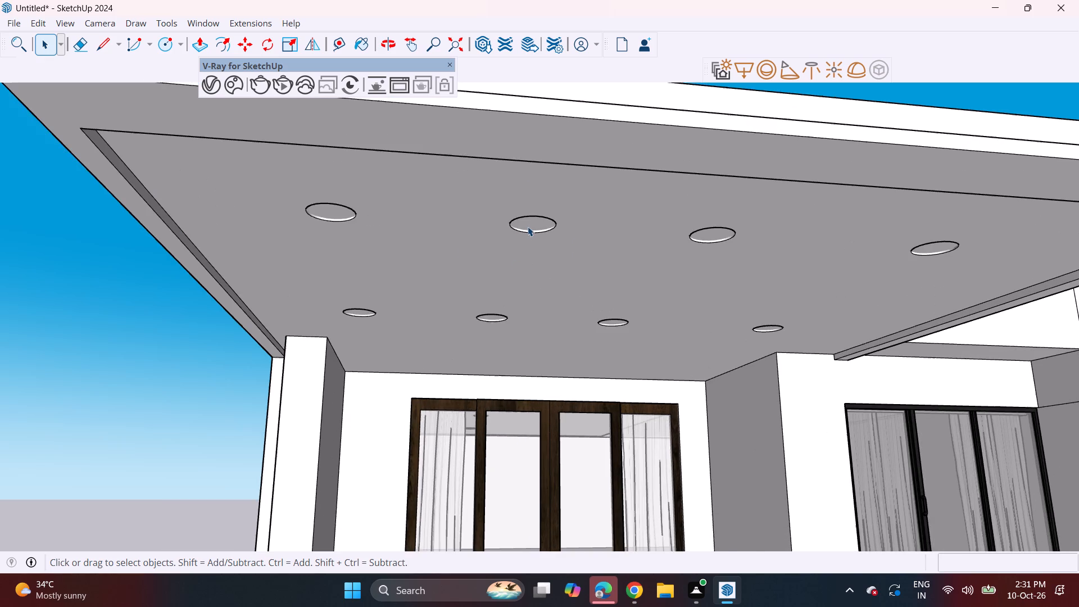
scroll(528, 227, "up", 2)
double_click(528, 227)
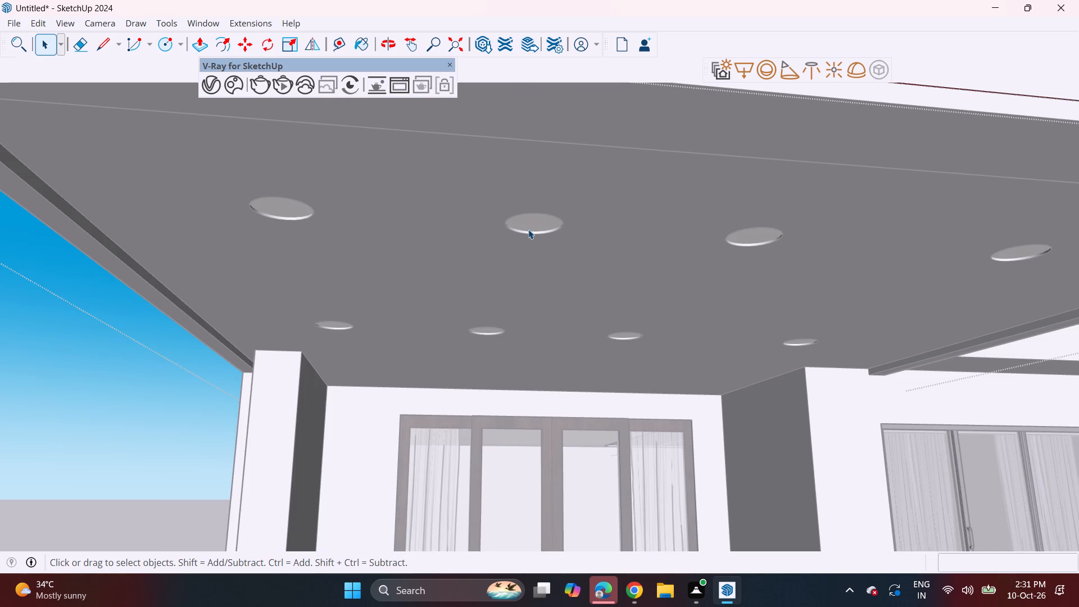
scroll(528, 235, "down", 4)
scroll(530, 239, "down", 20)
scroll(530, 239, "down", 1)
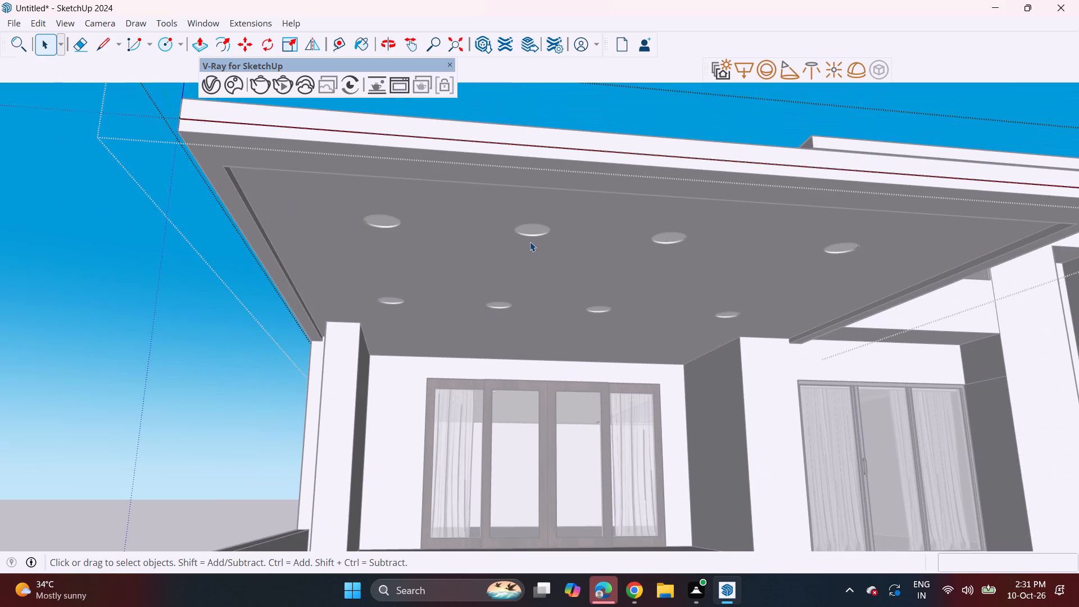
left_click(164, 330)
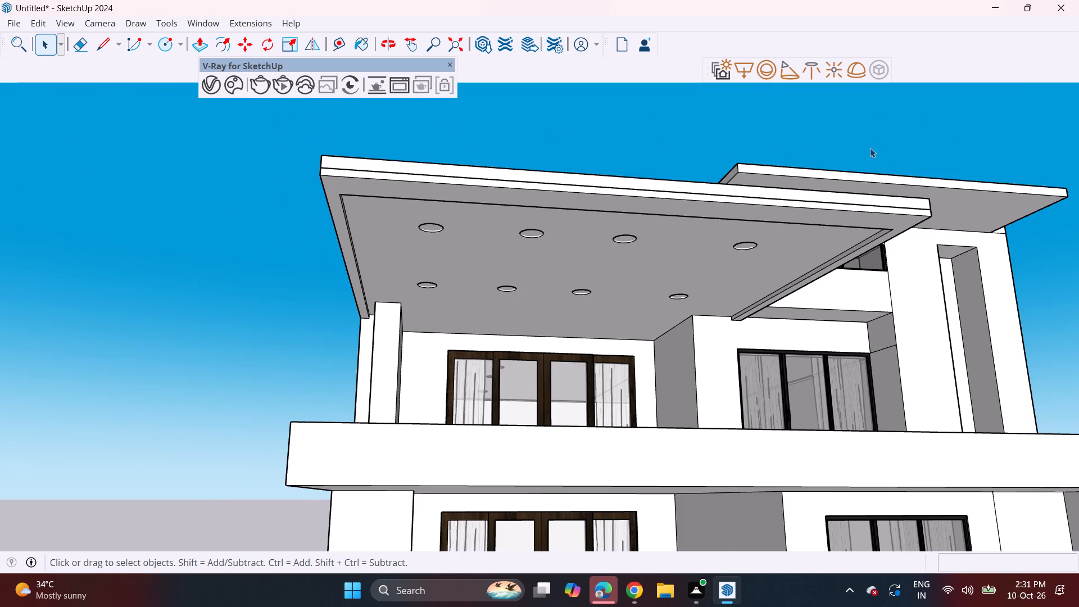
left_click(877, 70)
Examine how the front recessed circles of the upper terrace ceiling are grouped by selecting them and opening their group.
left_click(531, 232)
left_click(531, 232)
scroll(553, 319, "down", 4)
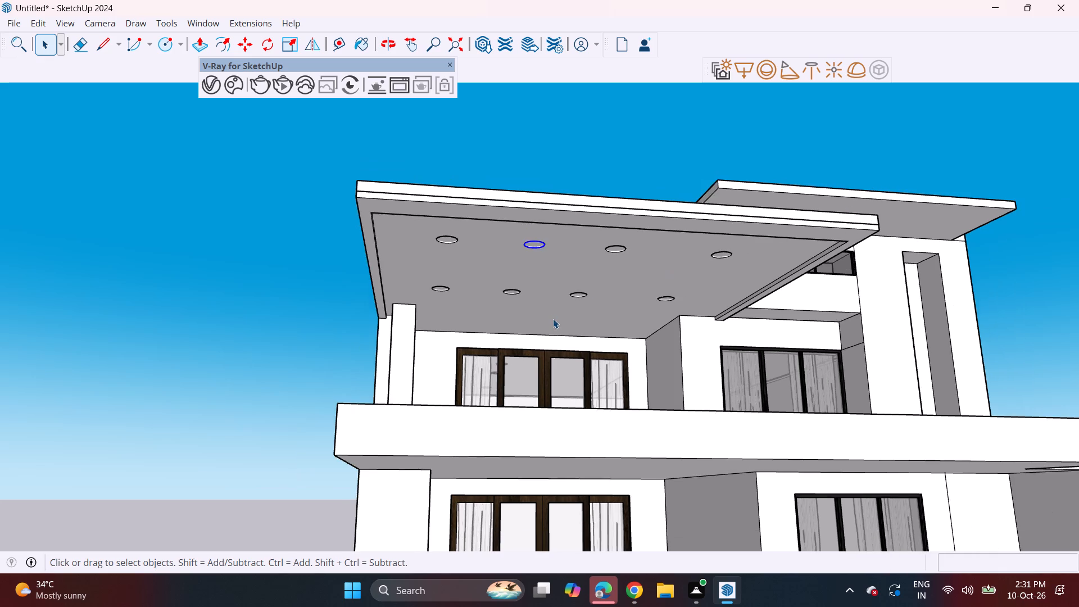
scroll(551, 321, "down", 3)
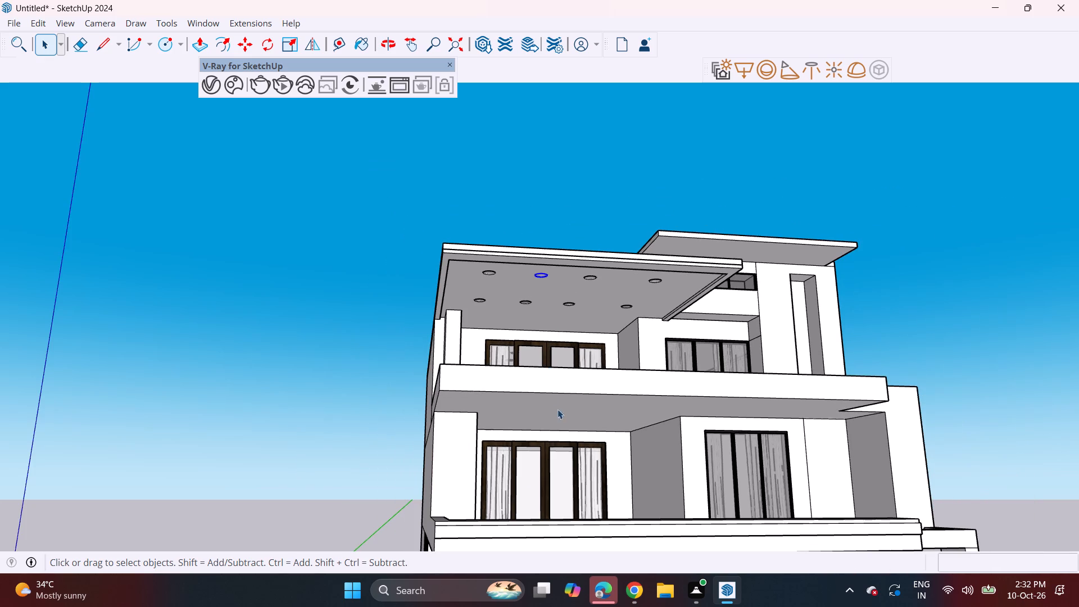
middle_click_drag(614, 418, 572, 397, "shift")
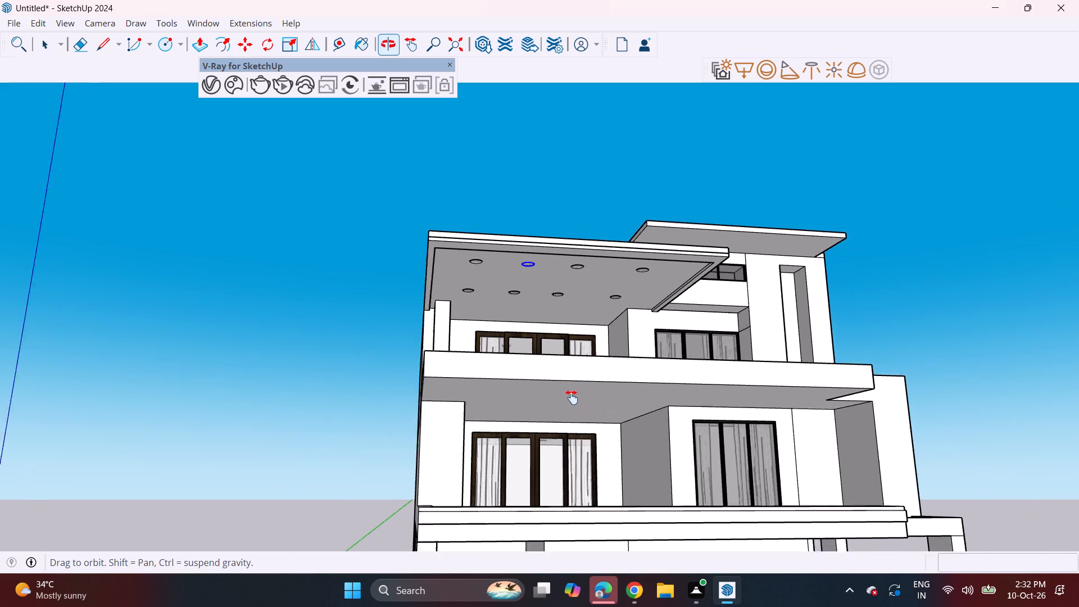
middle_click_drag(572, 397, 528, 386, "shift")
scroll(449, 221, "up", 3)
scroll(405, 242, "up", 4)
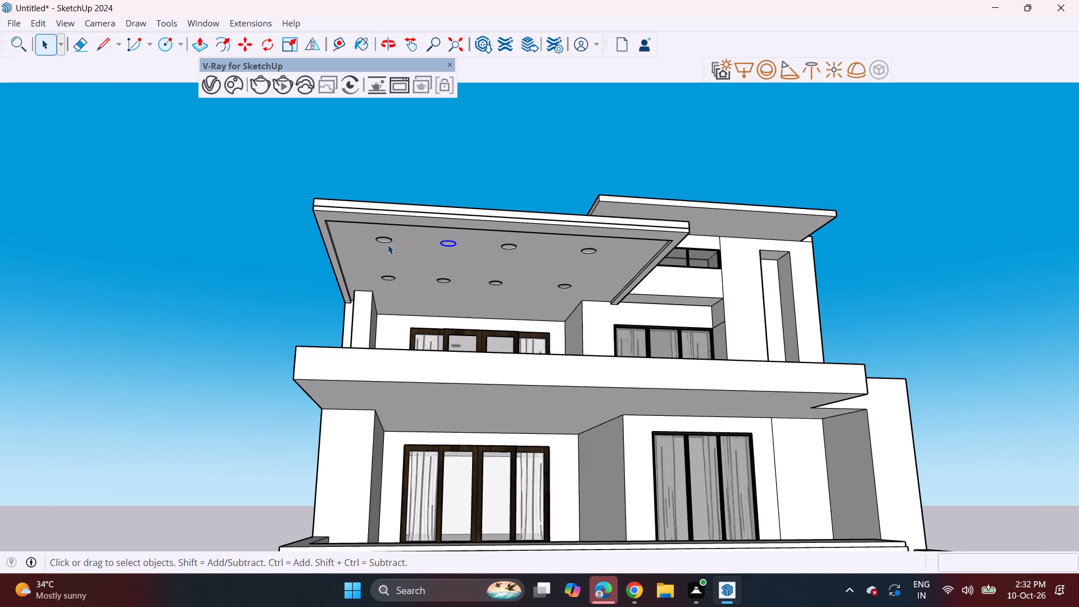
scroll(387, 246, "up", 4)
left_click(386, 241)
scroll(381, 241, "up", 2)
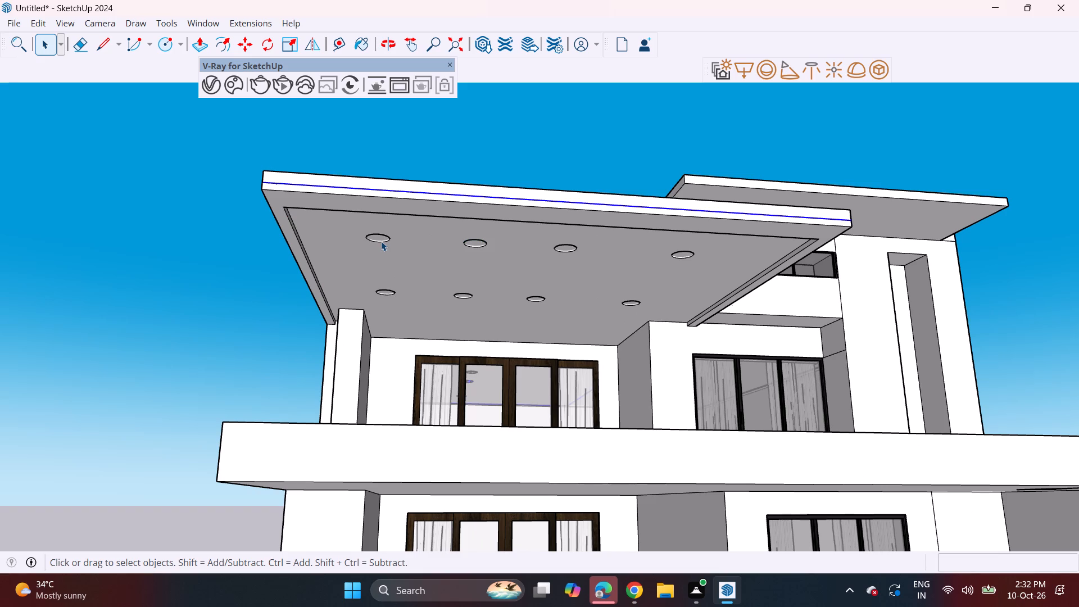
scroll(381, 241, "up", 9)
double_click(378, 237)
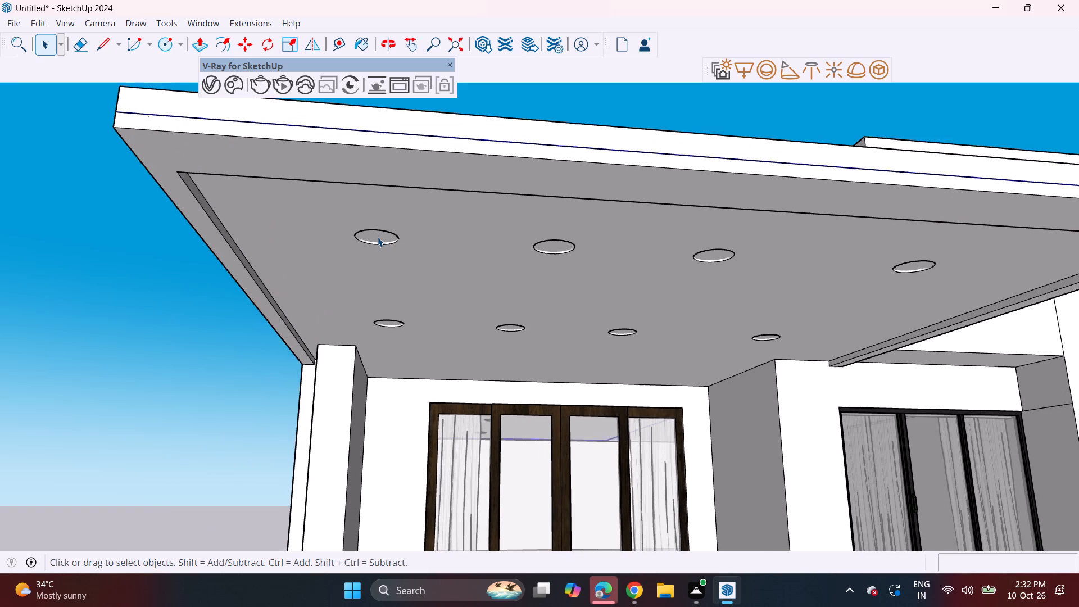
double_click(378, 237)
double_click(379, 238)
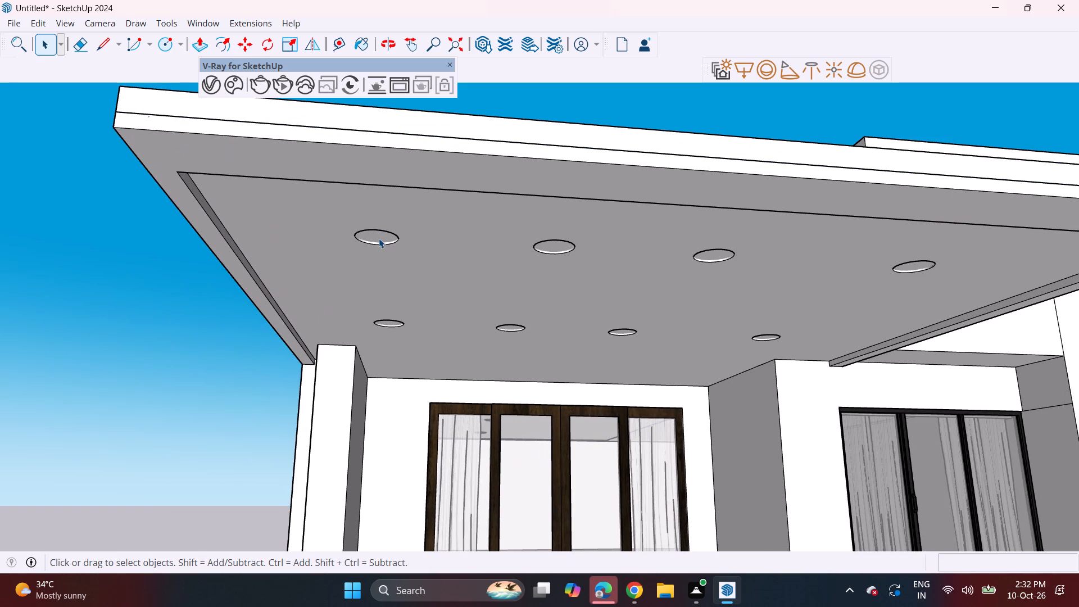
double_click(379, 238)
left_click(496, 183)
left_click(478, 212)
left_click(478, 212)
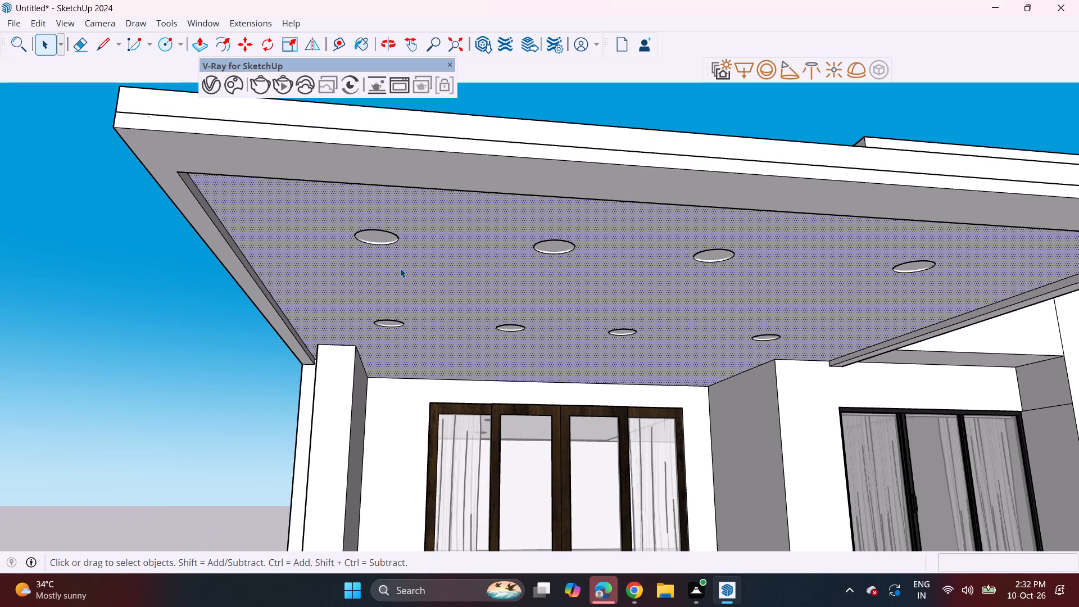
double_click(380, 242)
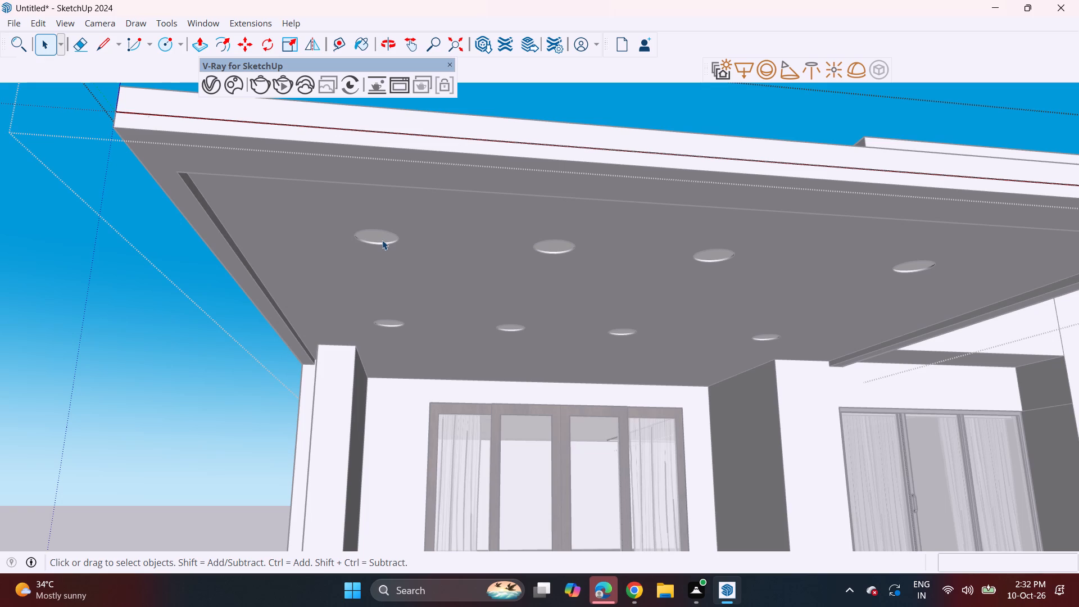
left_click(595, 93)
left_click(105, 443)
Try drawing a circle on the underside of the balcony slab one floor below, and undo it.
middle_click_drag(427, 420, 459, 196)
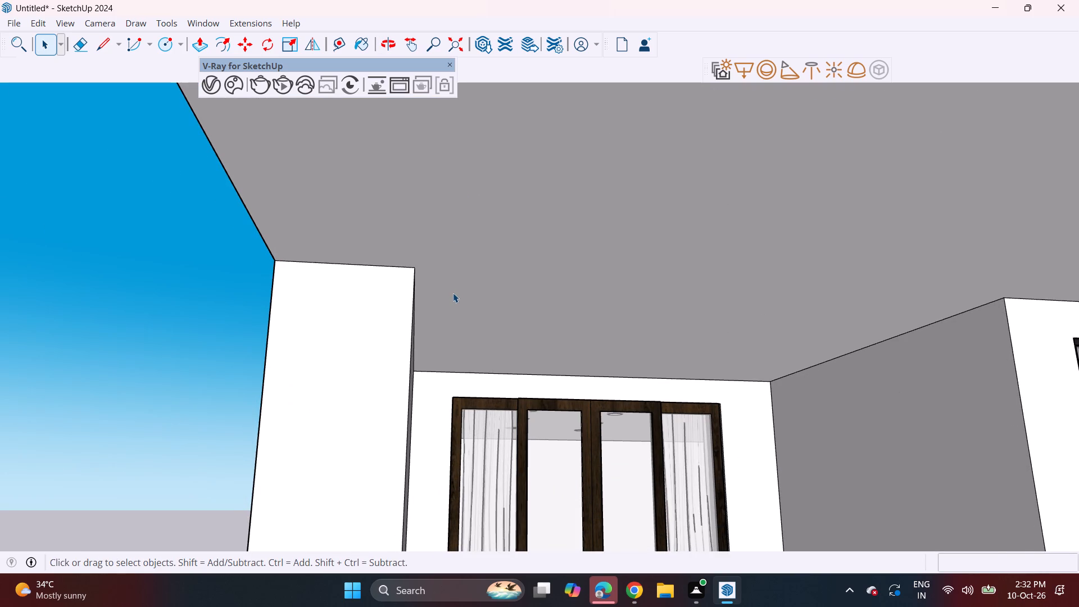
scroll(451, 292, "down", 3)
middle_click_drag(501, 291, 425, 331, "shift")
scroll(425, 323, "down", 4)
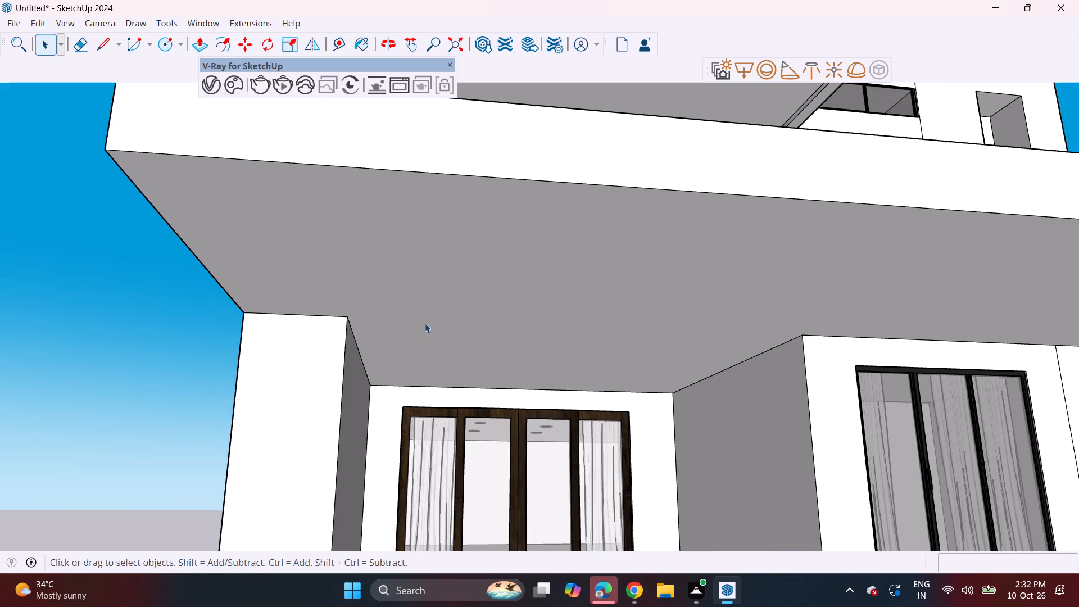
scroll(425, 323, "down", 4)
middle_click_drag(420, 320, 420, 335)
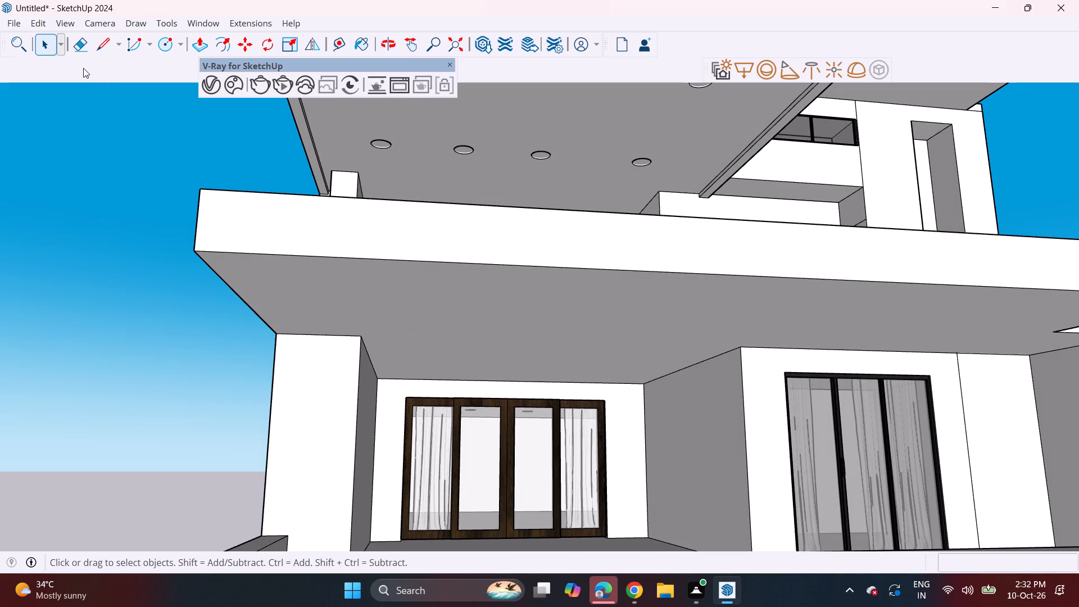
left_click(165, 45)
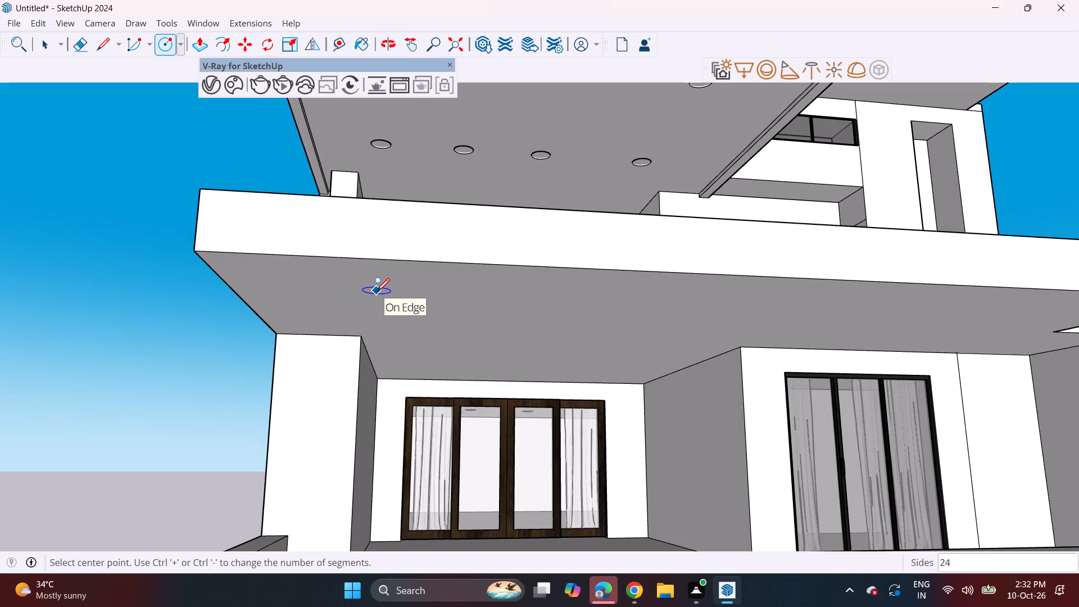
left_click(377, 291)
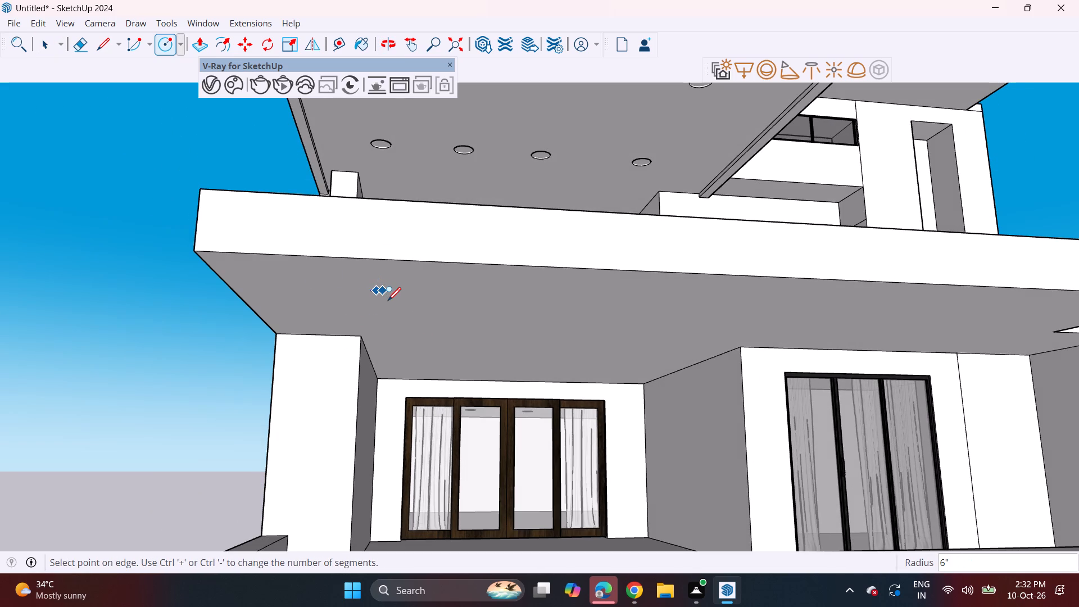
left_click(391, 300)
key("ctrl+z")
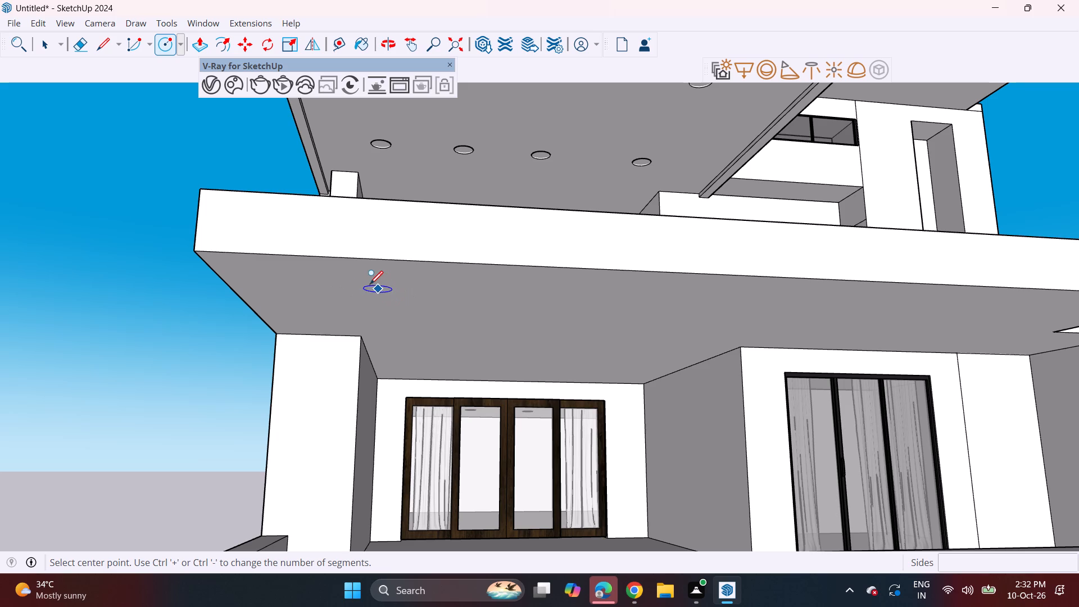
Draw two circles of about 6" radius, one behind the other, on the lower balcony's ceiling near the corner column.
left_click(370, 283)
left_click(378, 292)
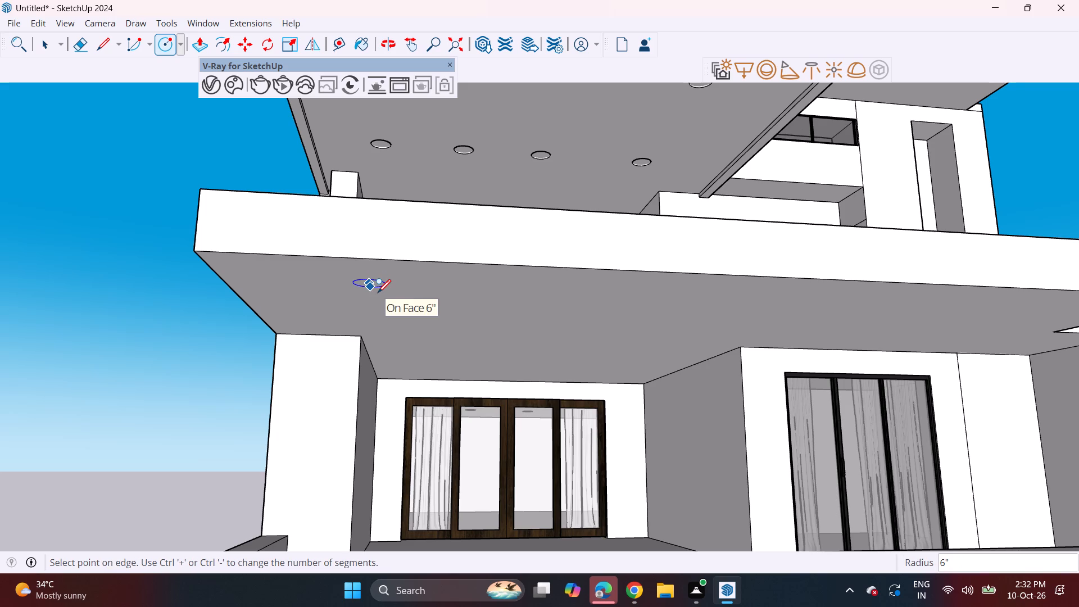
left_click(394, 336)
left_click(398, 334)
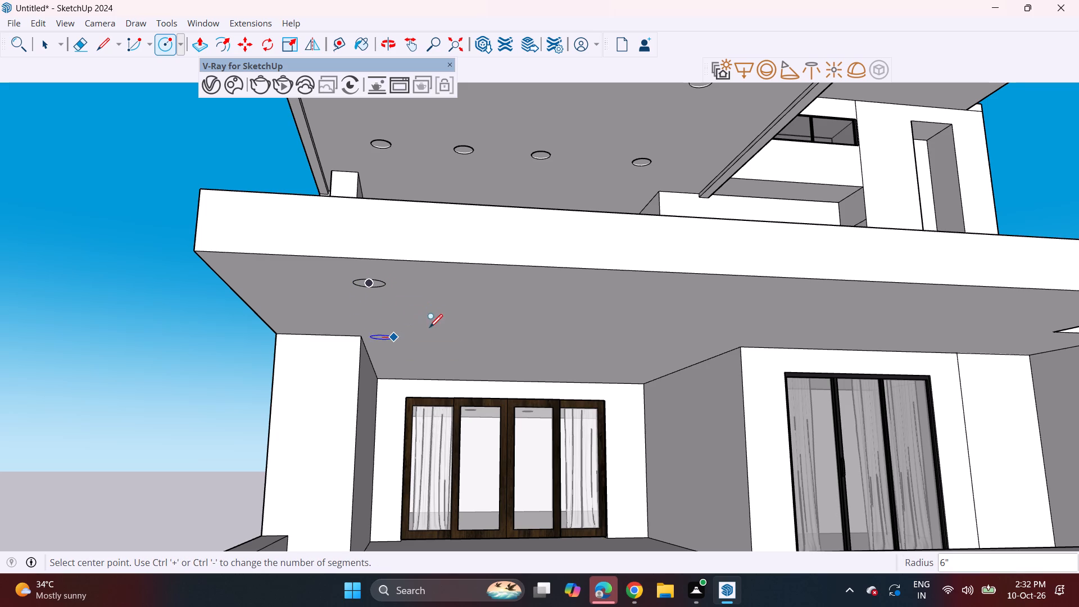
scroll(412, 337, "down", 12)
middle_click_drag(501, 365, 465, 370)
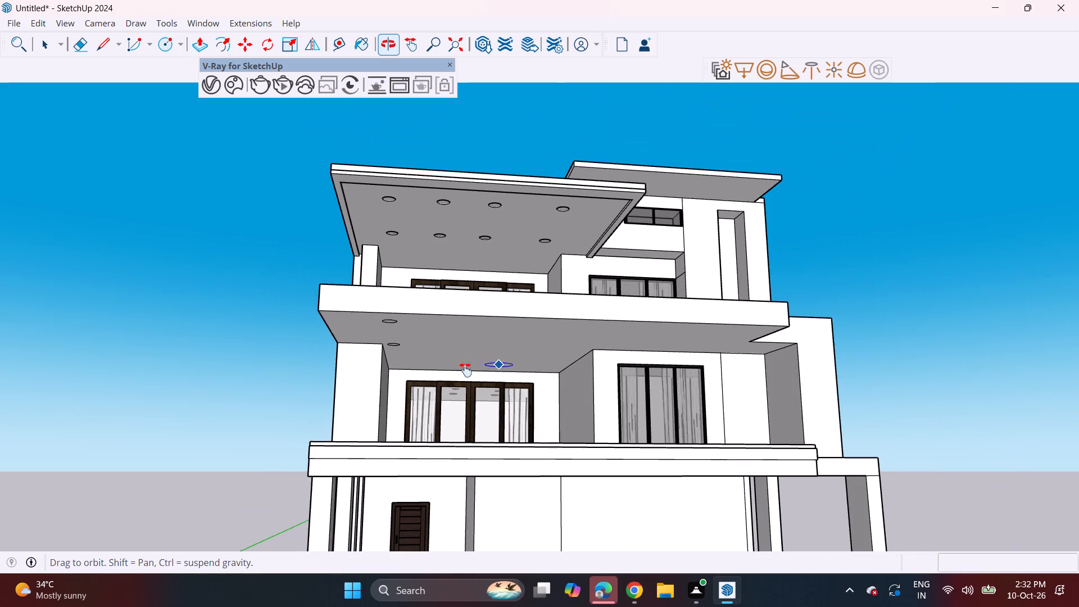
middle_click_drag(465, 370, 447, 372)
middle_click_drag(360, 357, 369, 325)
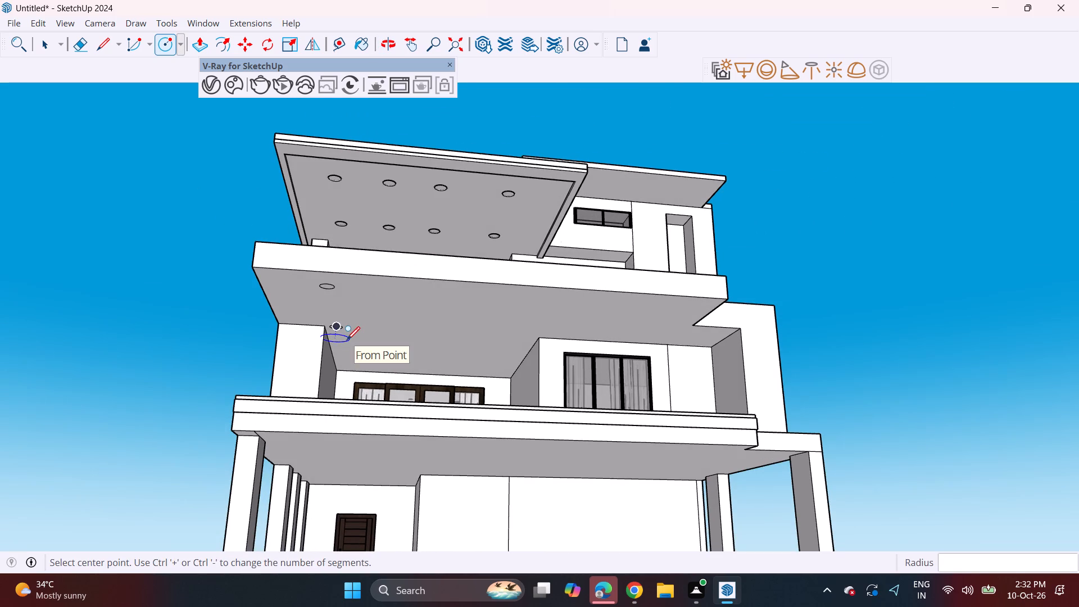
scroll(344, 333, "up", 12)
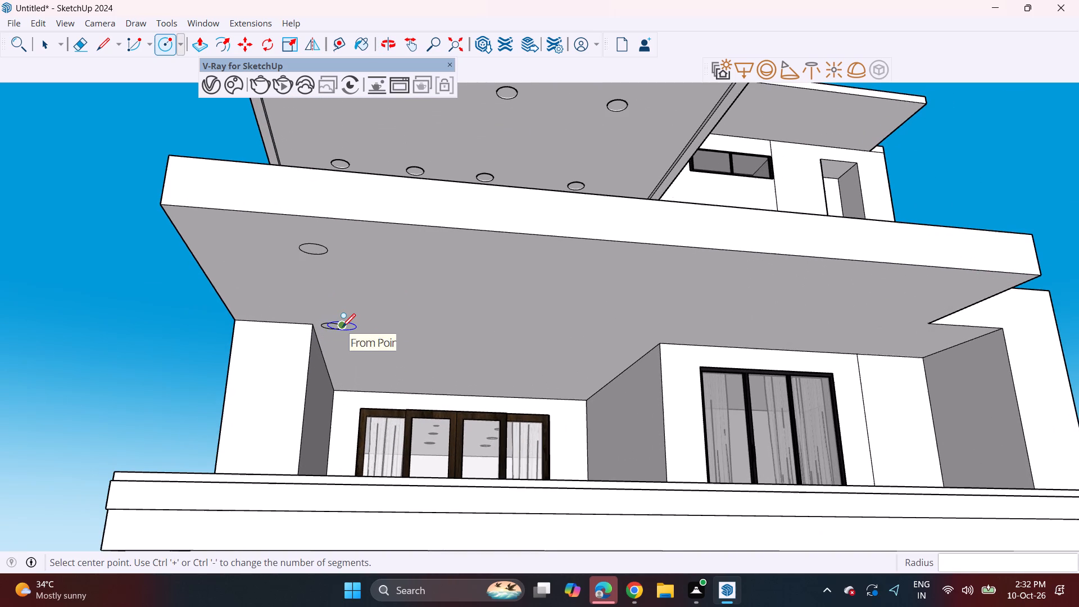
Undo the two circles on the lower balcony ceiling and redraw them at 5" radius, one behind the other near the corner column.
key("ctrl+z")
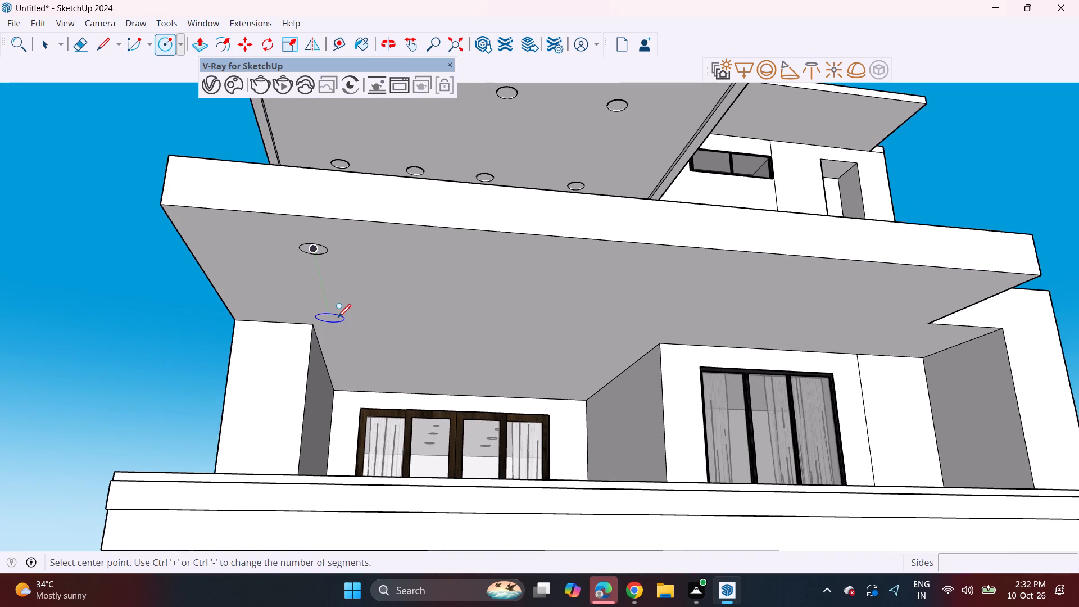
key("ctrl+z")
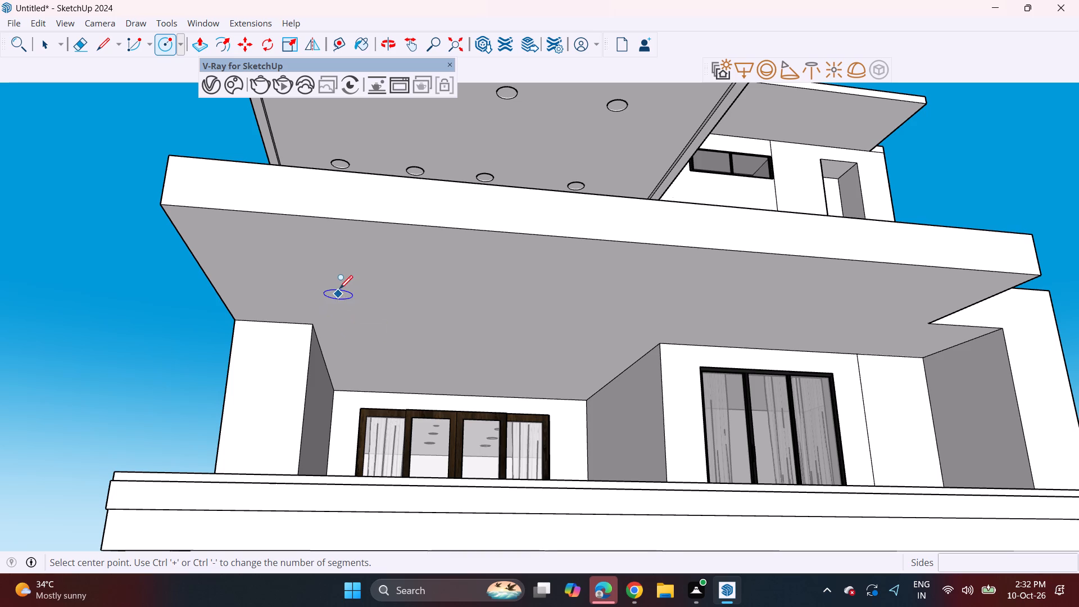
left_click(328, 270)
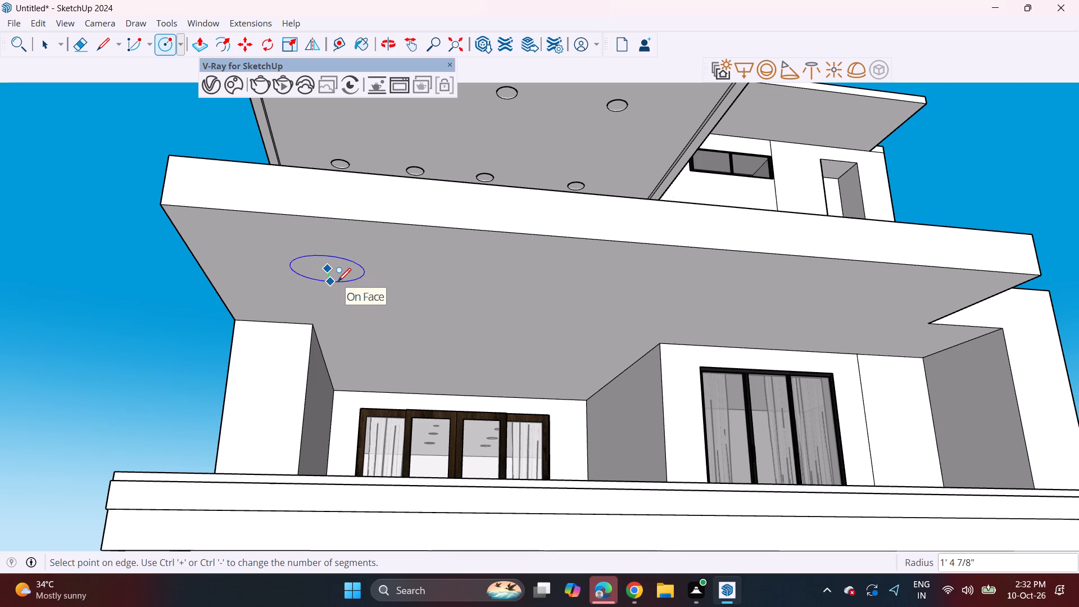
key("5")
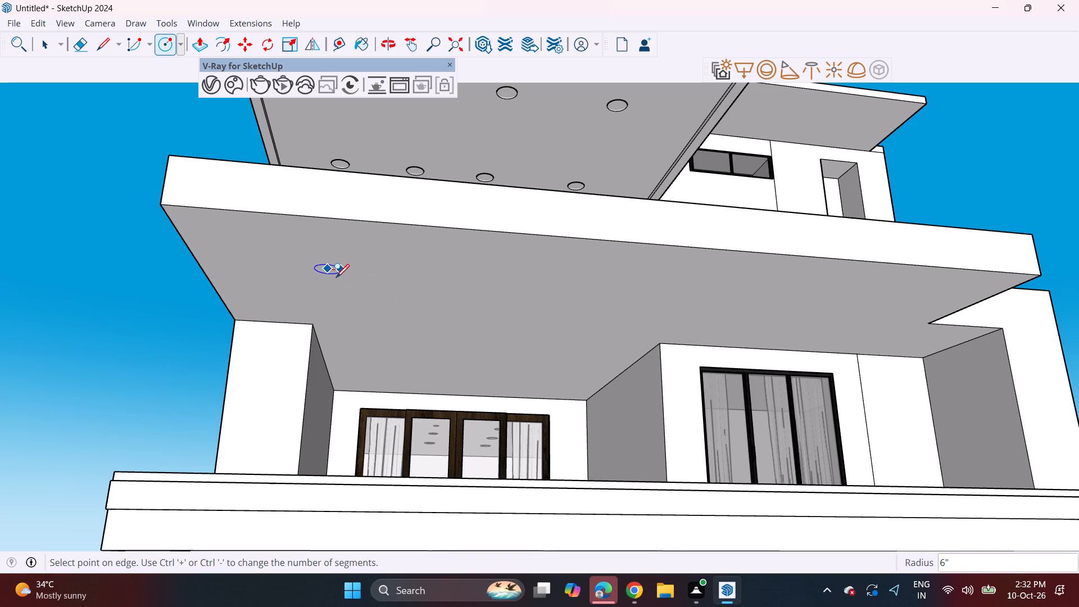
key("Return")
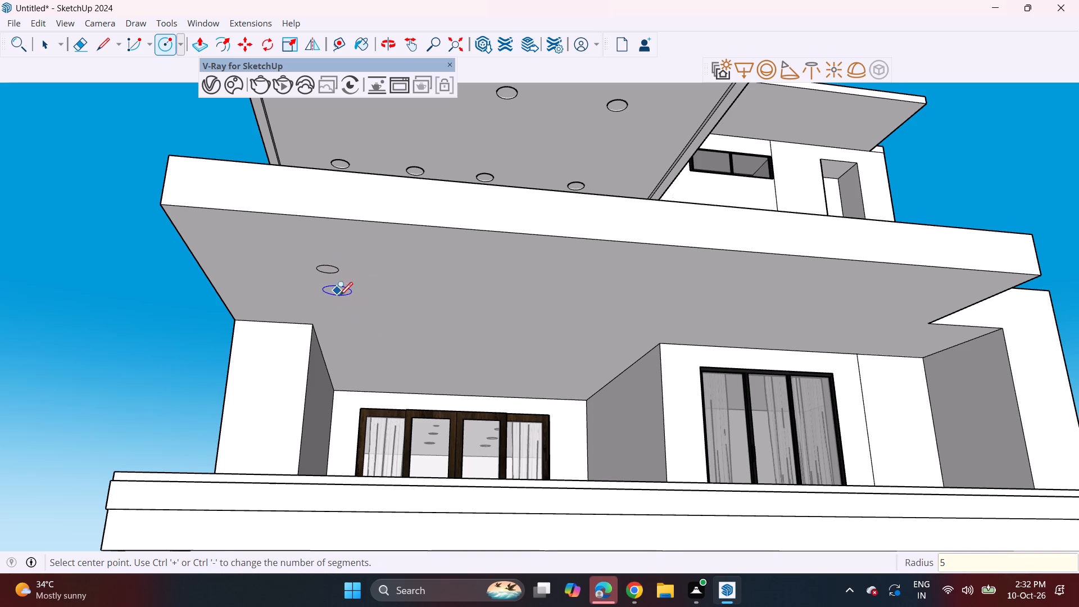
key("space")
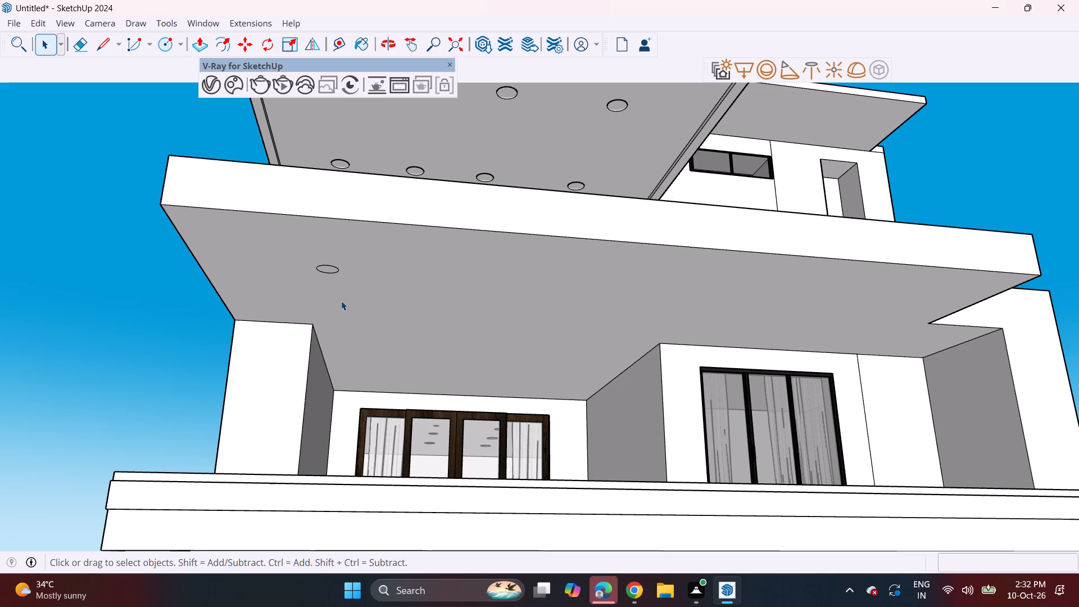
key("c")
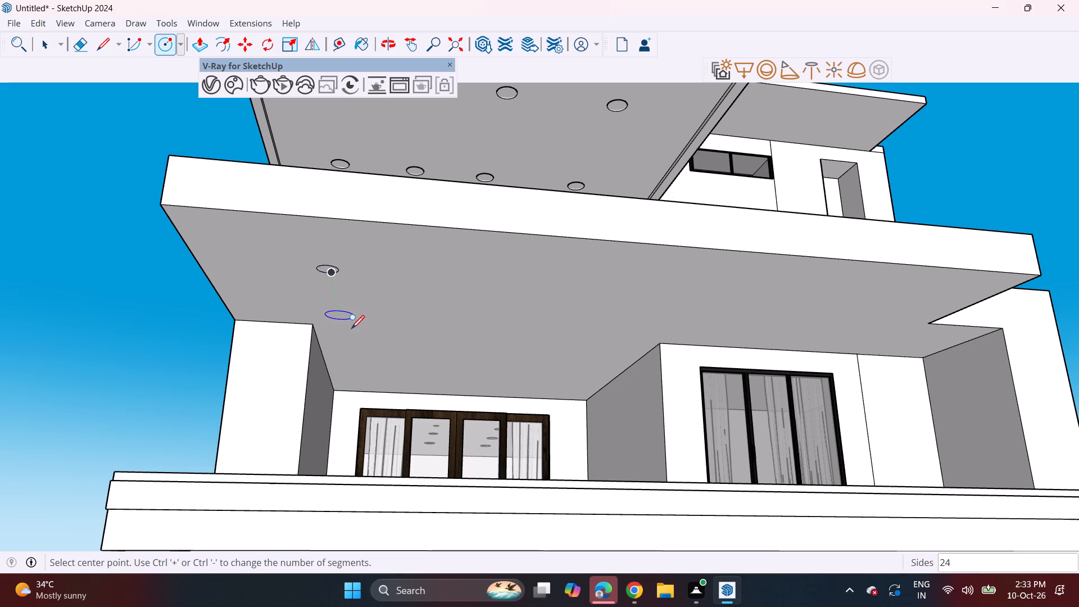
double_click(359, 350)
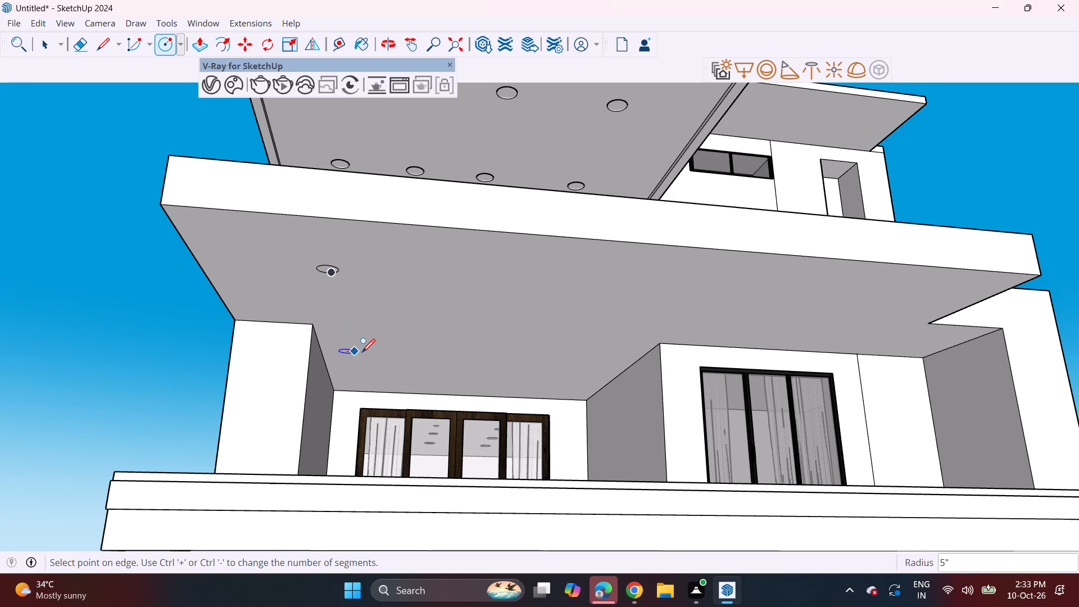
left_click(362, 351)
key("space")
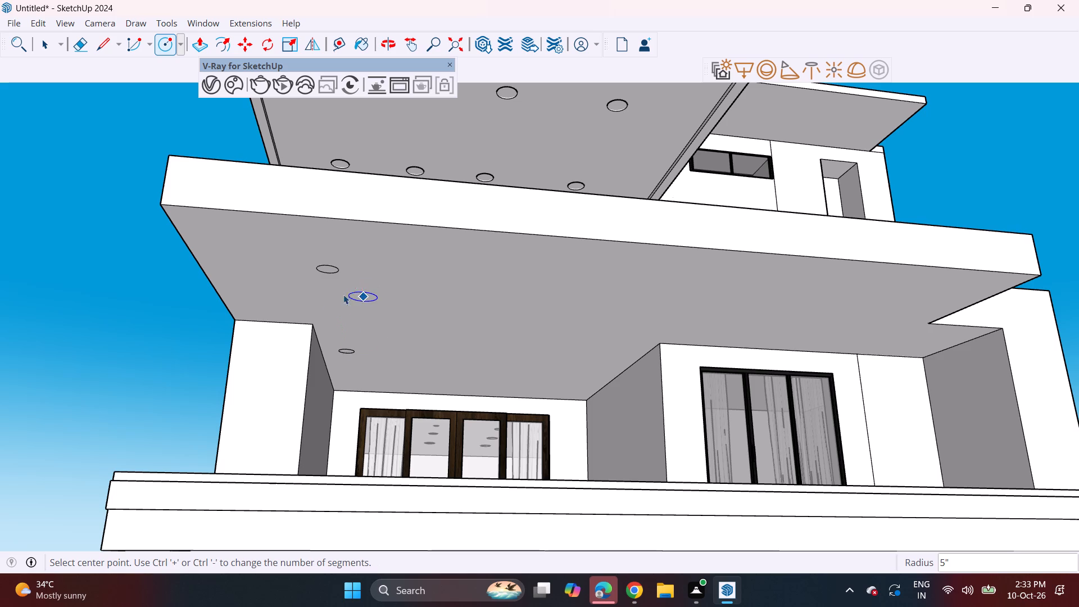
Copy the two 5" circles with their faces about 4' 2 1/2" along the balcony ceiling's front edge, away from the corner column.
left_click(332, 273)
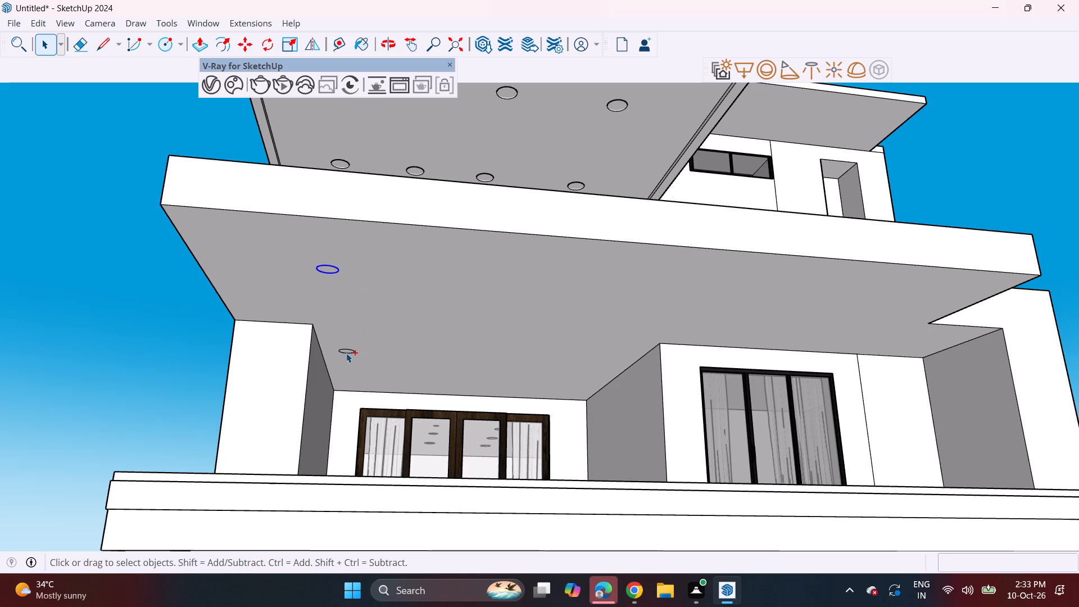
double_click(346, 353, "ctrl")
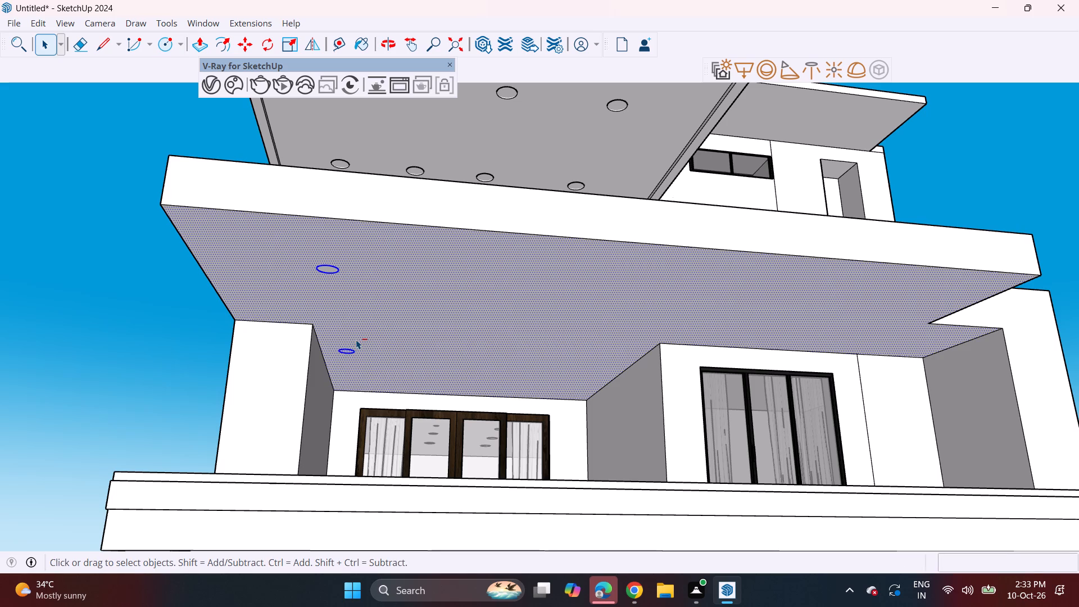
left_click(356, 339, "ctrl+shift")
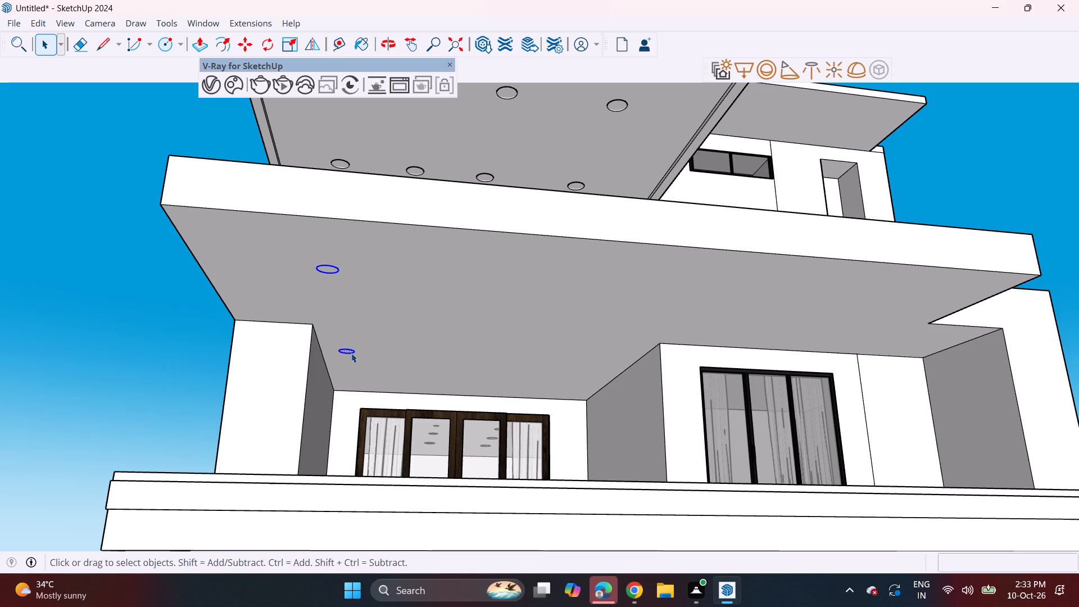
scroll(340, 357, "up", 19, "ctrl+shift")
left_click(352, 346, "ctrl+shift")
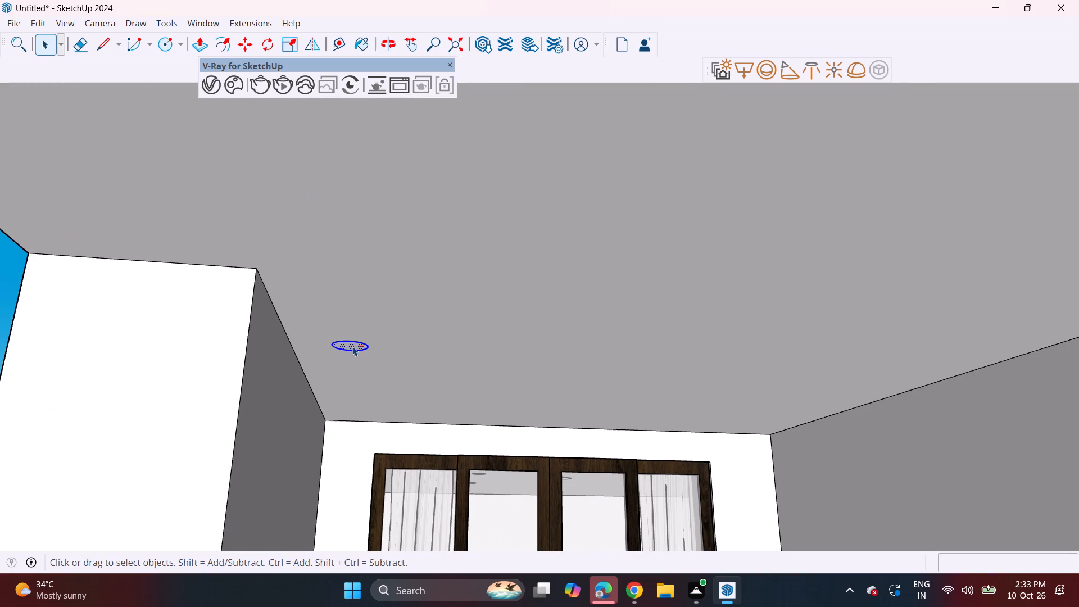
scroll(353, 352, "down", 12)
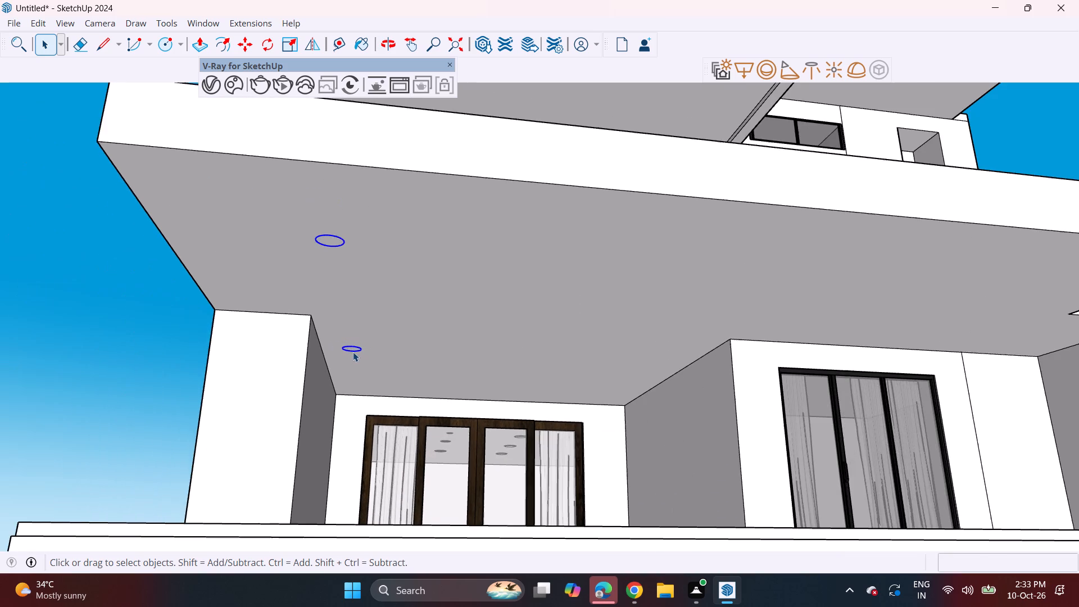
scroll(353, 352, "down", 3)
key("m")
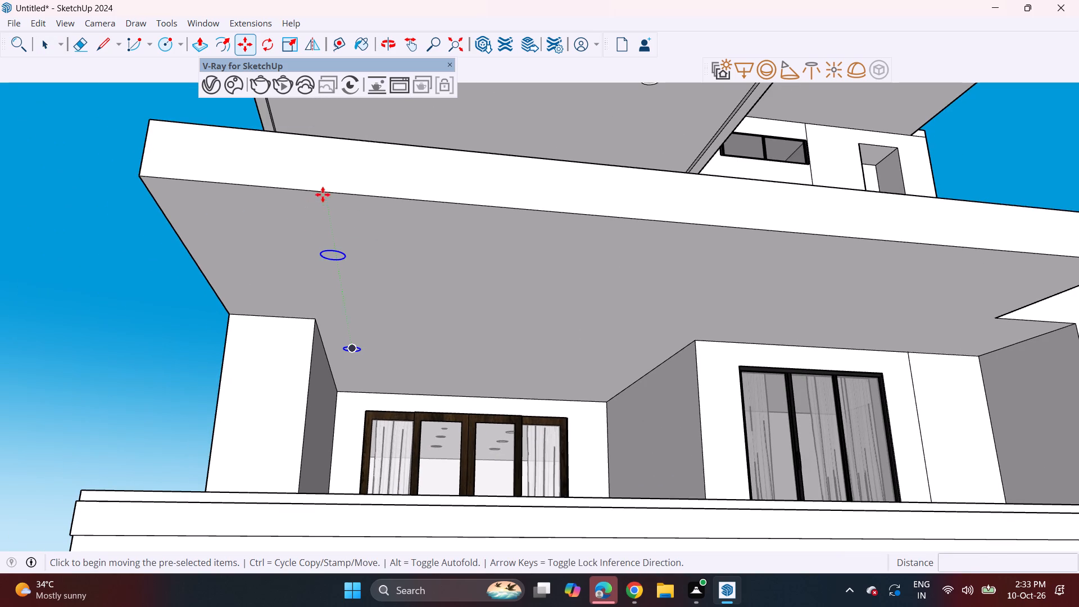
left_click(328, 192)
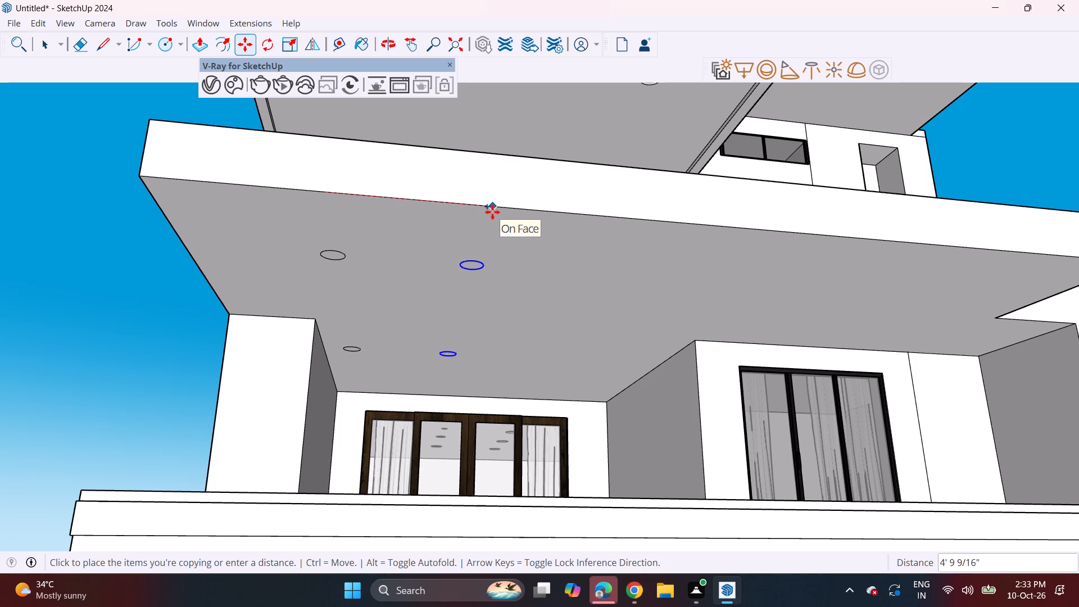
left_click(473, 207)
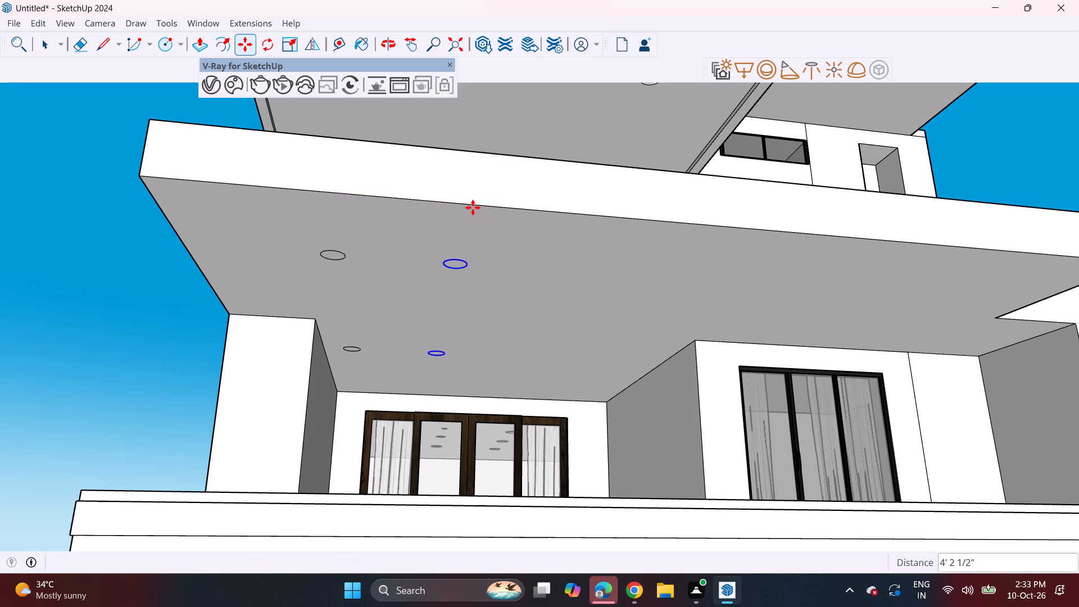
Multiply the copied pair of circles by 3 at the same spacing along the balcony ceiling.
key("shift+asterisk")
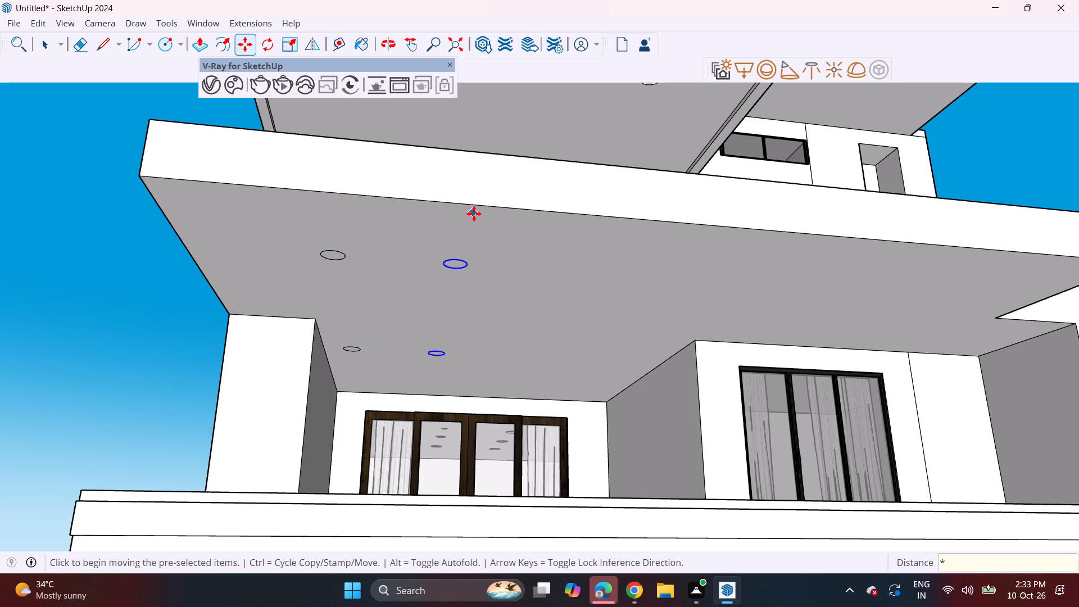
key("2")
key("BackSpace")
key("3")
key("Return")
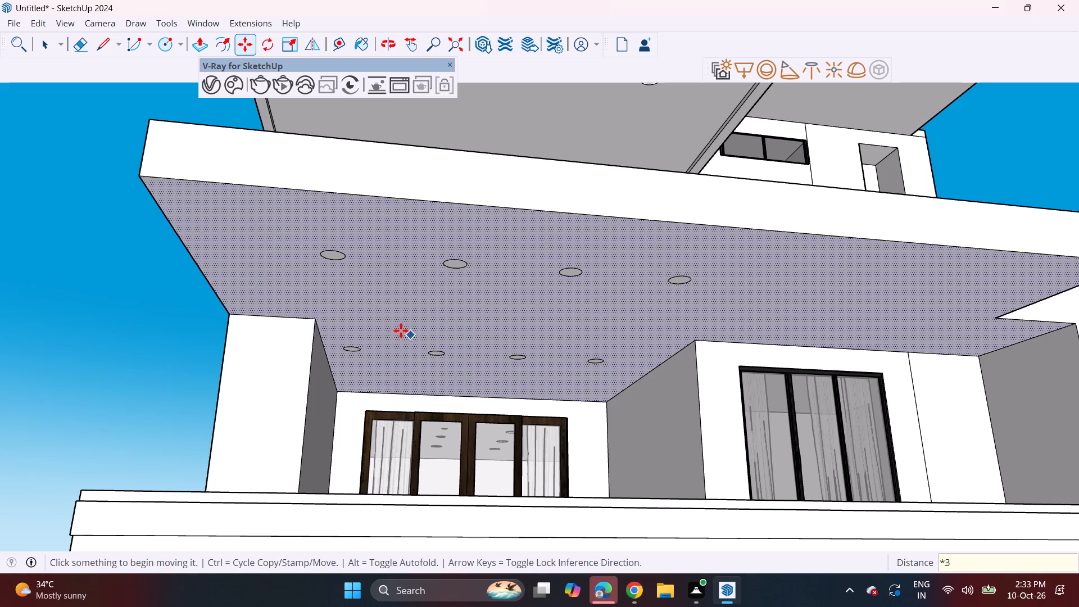
key("space")
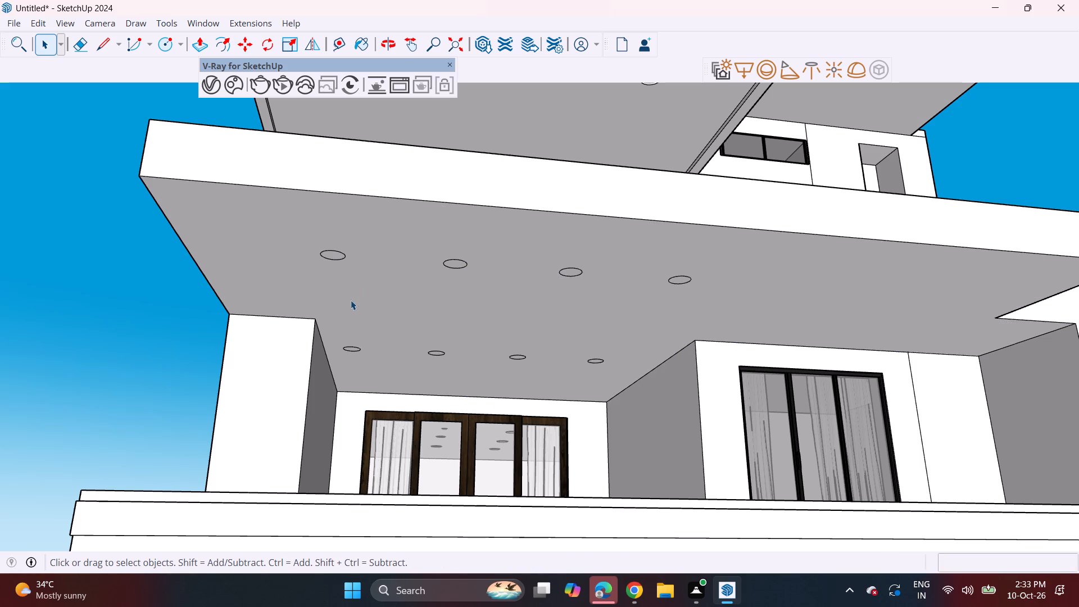
Push the four front-row circles about 1 3/16" up into the balcony ceiling as light recesses.
key("p")
scroll(345, 232, "up", 3)
left_click(337, 256)
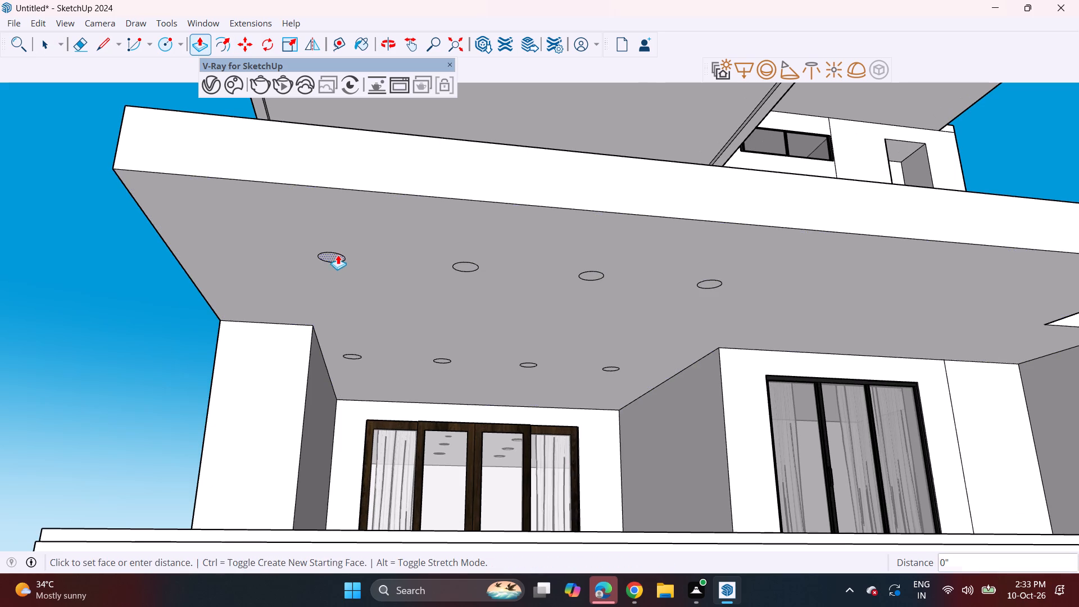
left_click(339, 253)
double_click(460, 268)
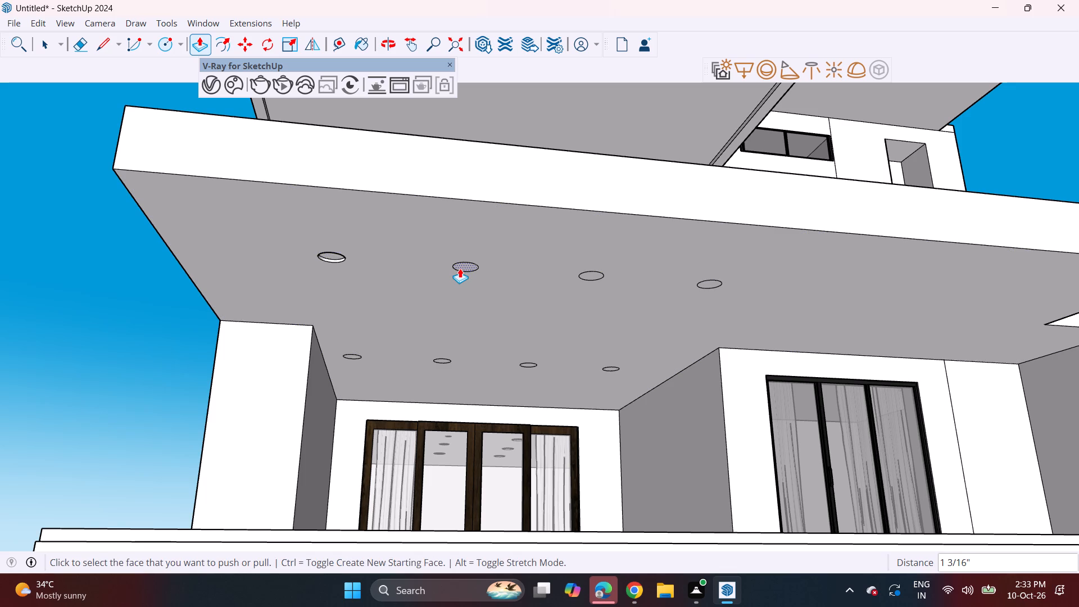
triple_click(596, 278)
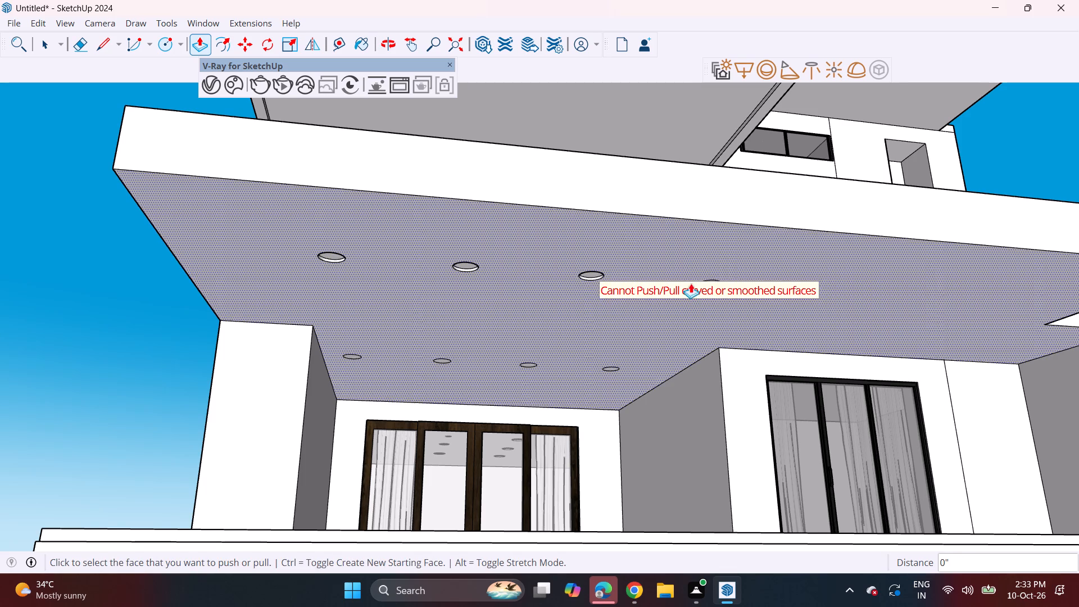
scroll(714, 277, "up", 3)
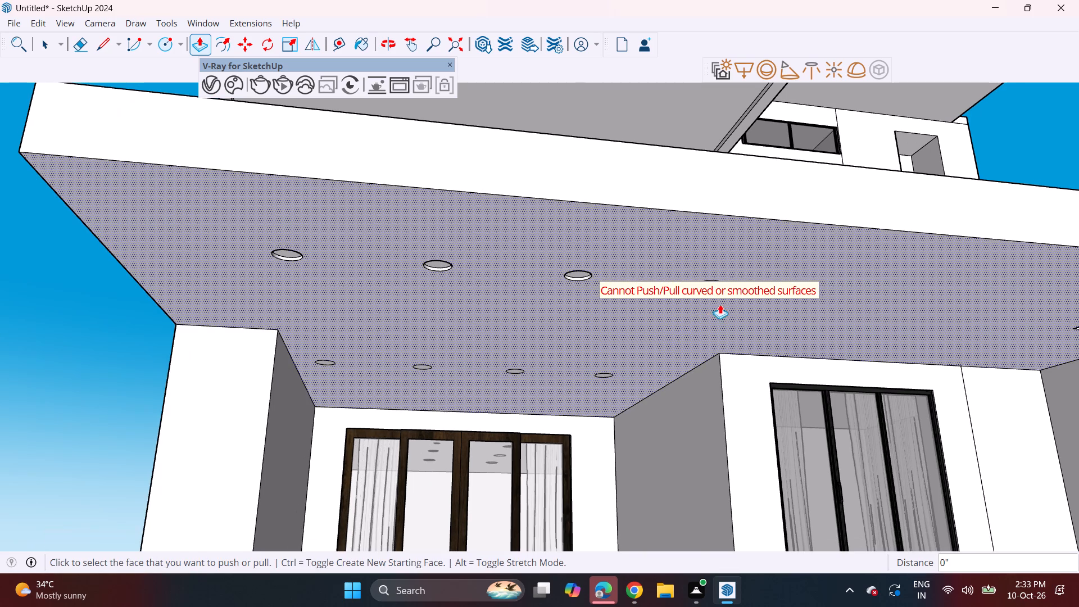
scroll(606, 370, "up", 3)
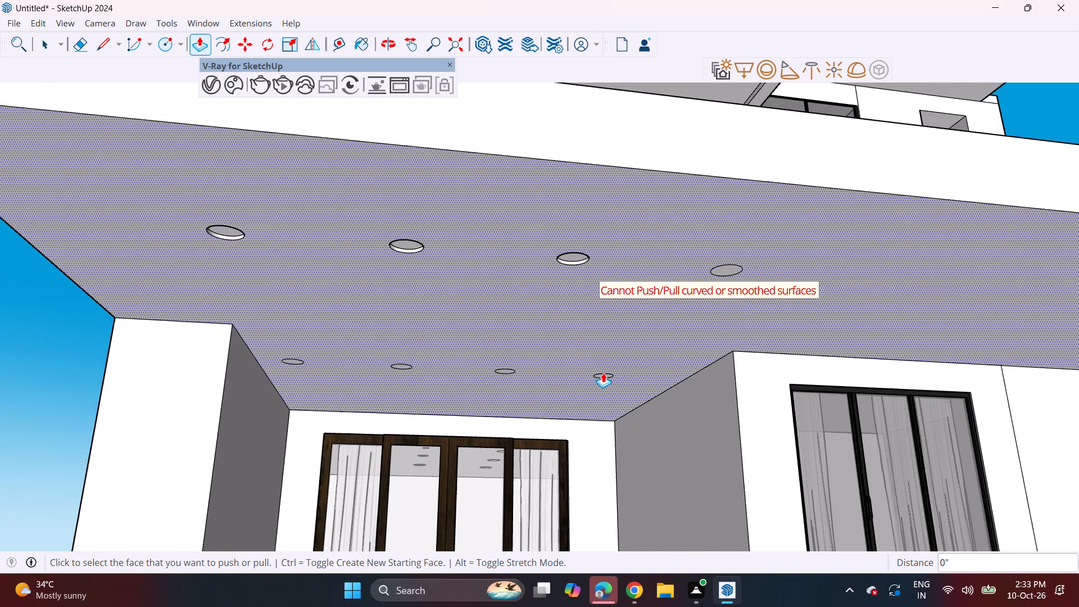
scroll(602, 373, "up", 5)
double_click(782, 222)
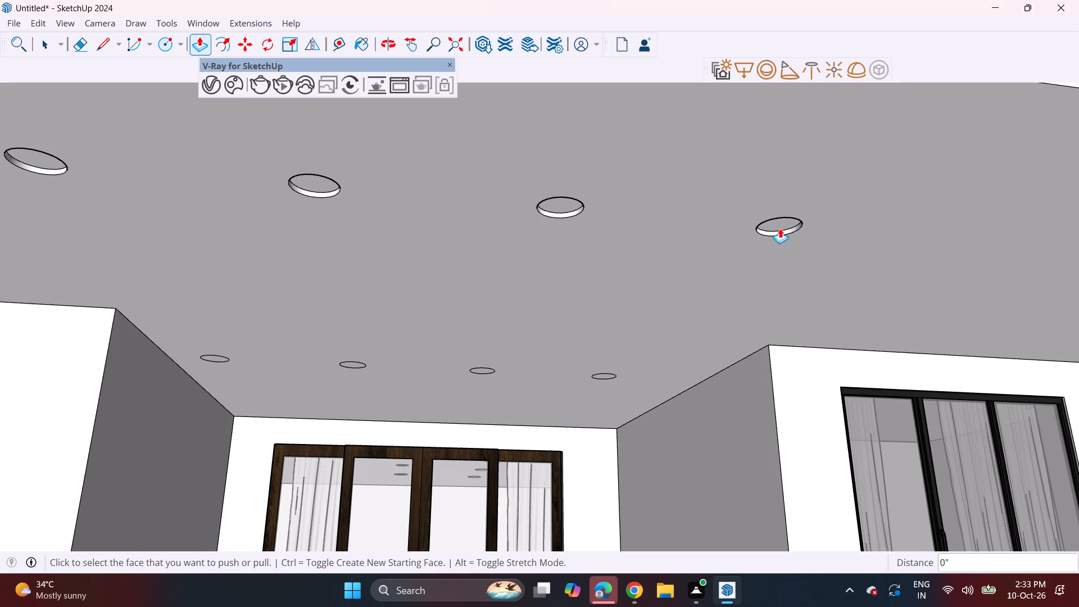
Push the four rear-row circles up into the balcony ceiling by the same depth as the front row.
double_click(601, 377)
double_click(484, 369)
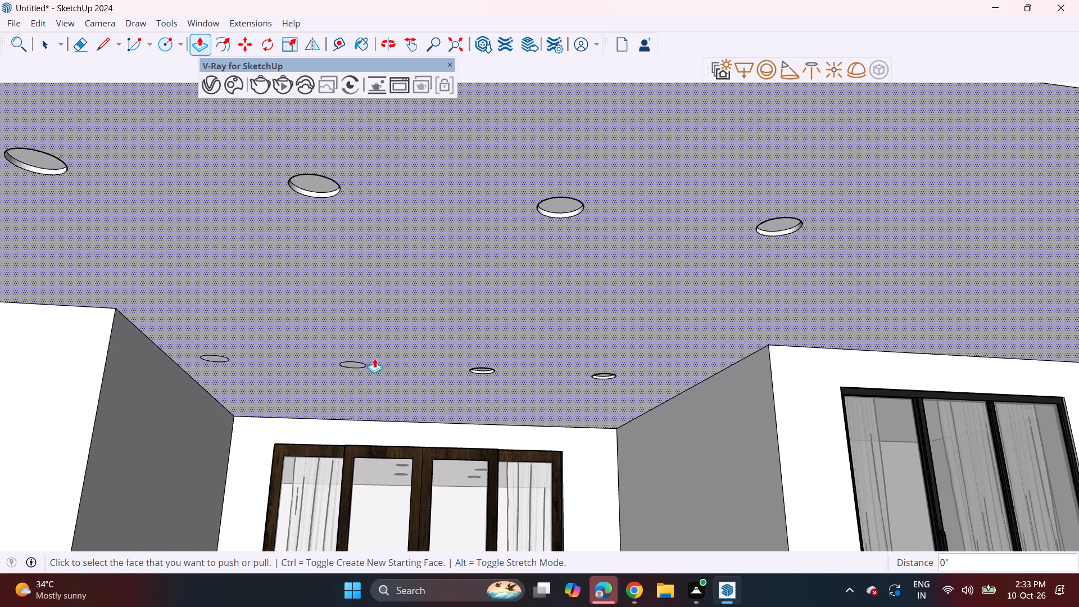
double_click(353, 364)
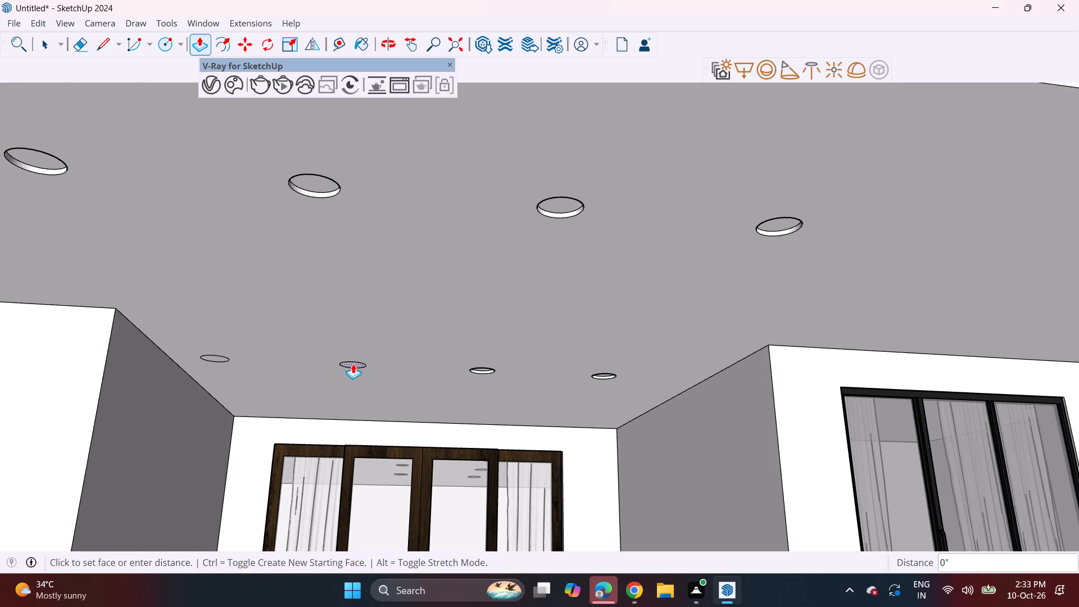
double_click(212, 363)
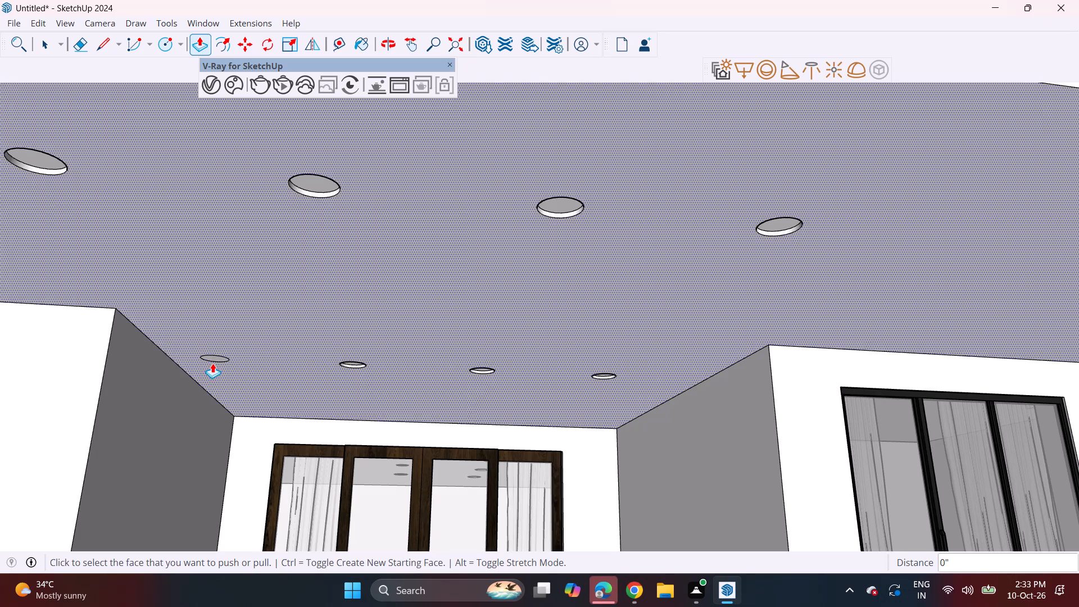
key("ctrl+z")
double_click(214, 361)
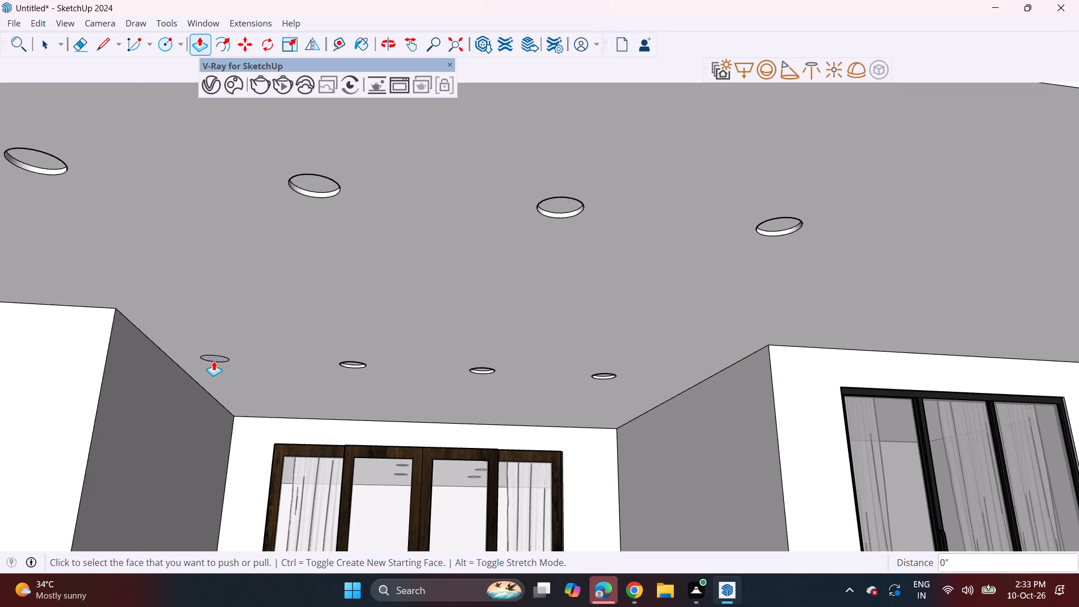
key("space")
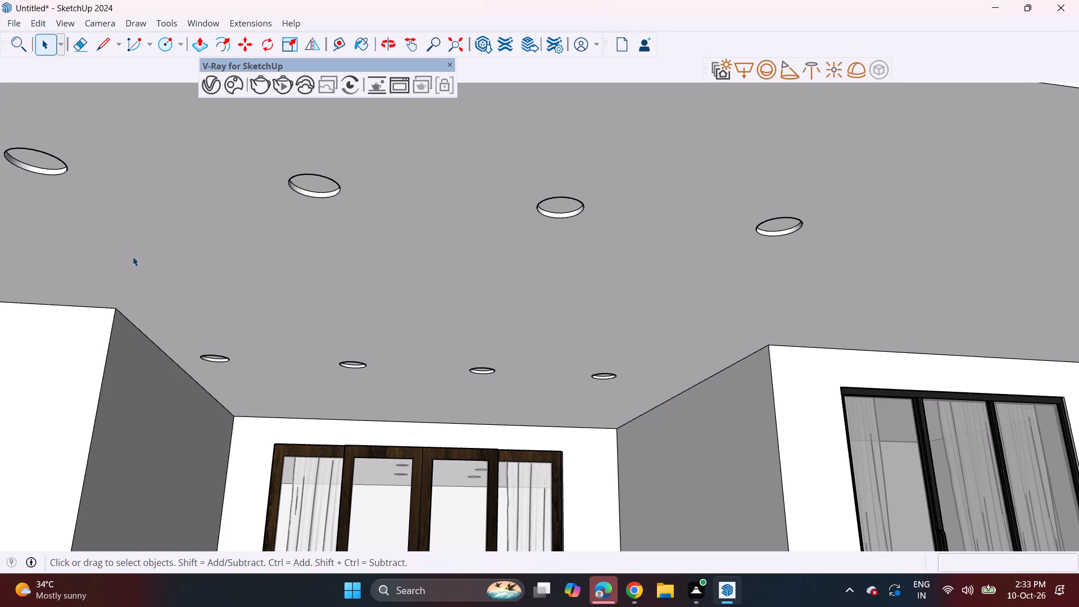
Group the four front-row circular recess faces of the balcony ceiling lights together with the rear-row ones.
left_click(40, 156)
left_click(321, 184, "ctrl")
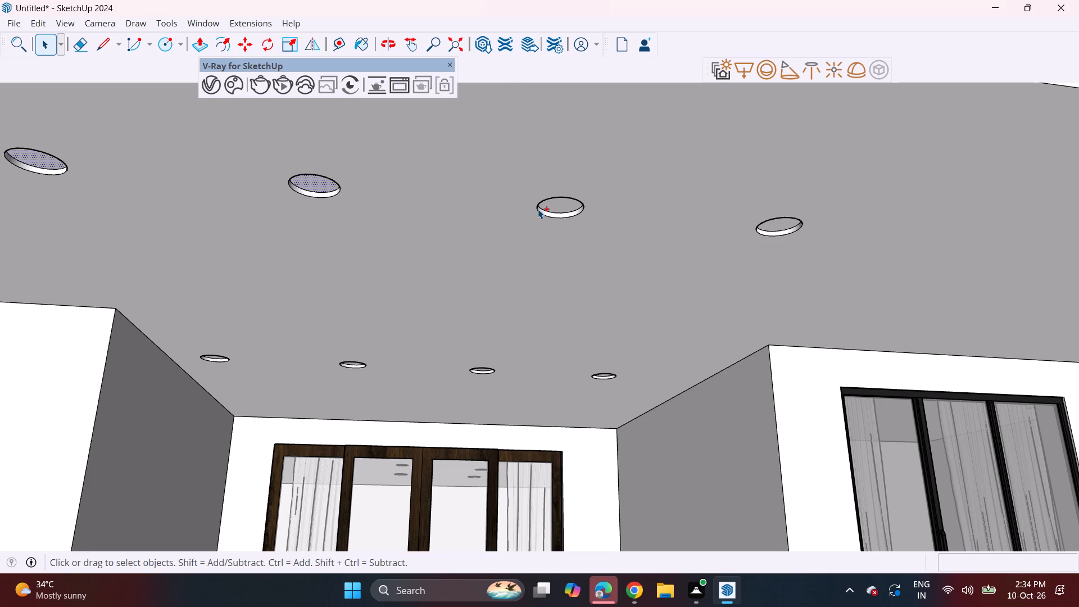
left_click(554, 206, "ctrl")
left_click(777, 225, "ctrl")
scroll(578, 389, "up", 2, "ctrl")
middle_click_drag(579, 395, 601, 315, "ctrl")
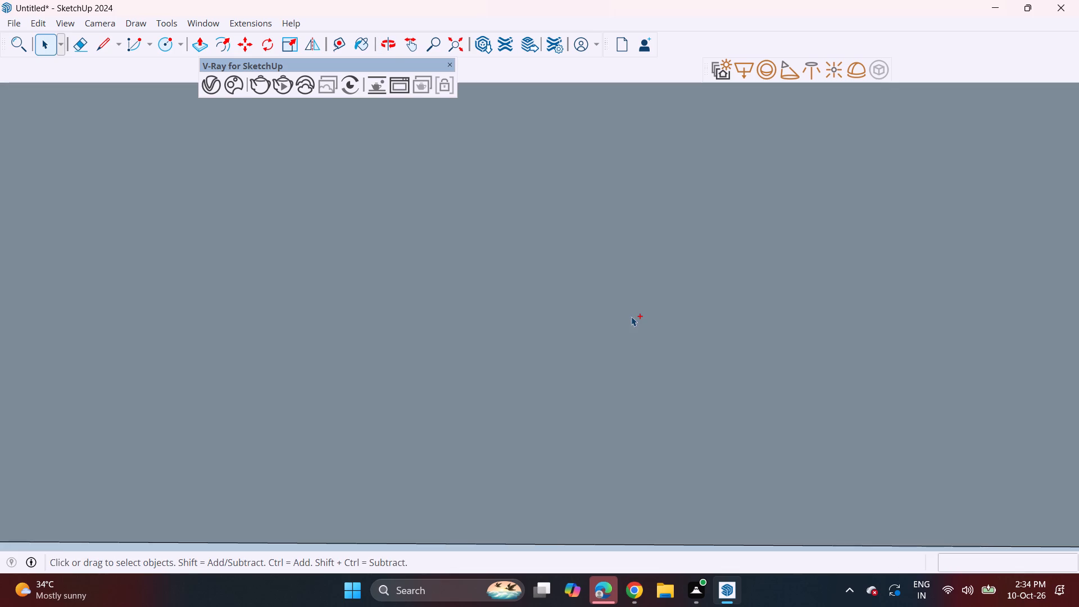
middle_click_drag(629, 309, 623, 492, "ctrl")
middle_click_drag(606, 276, 604, 564, "ctrl+shift")
middle_click_drag(574, 339, 547, 550, "ctrl")
scroll(586, 264, "down", 4, "ctrl")
middle_click_drag(794, 231, 663, 105, "ctrl")
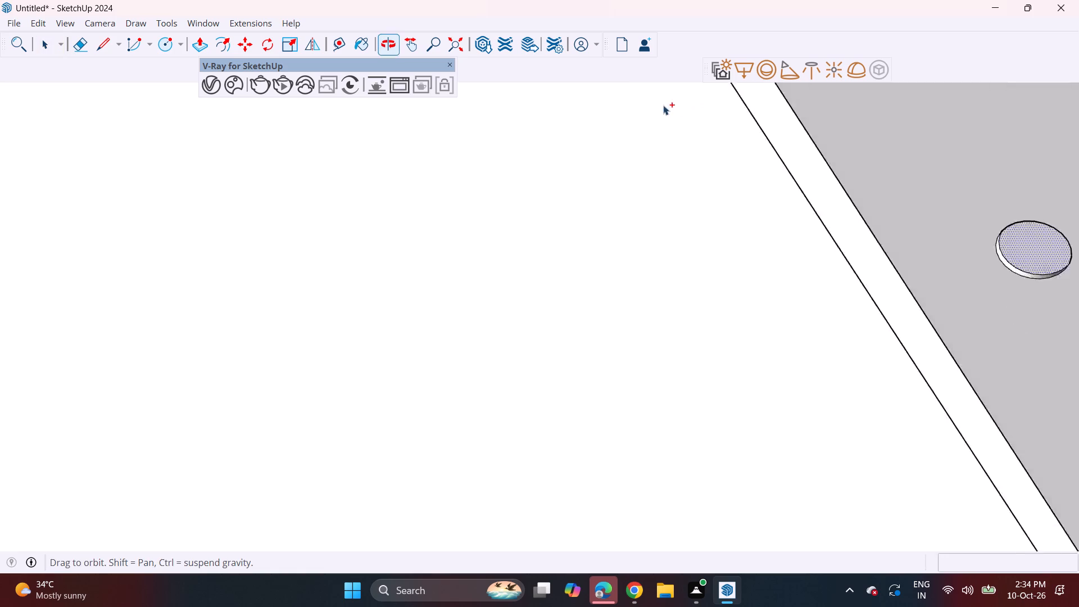
middle_click_drag(663, 105, 667, 105, "ctrl")
middle_click_drag(787, 279, 650, 195, "ctrl")
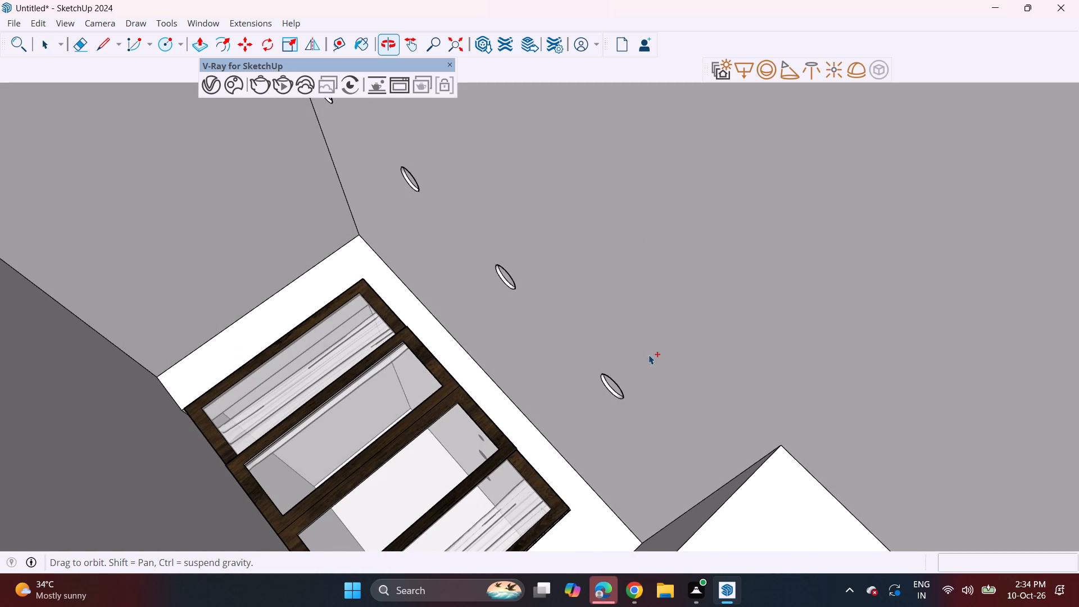
middle_click_drag(857, 432, 892, 363, "ctrl")
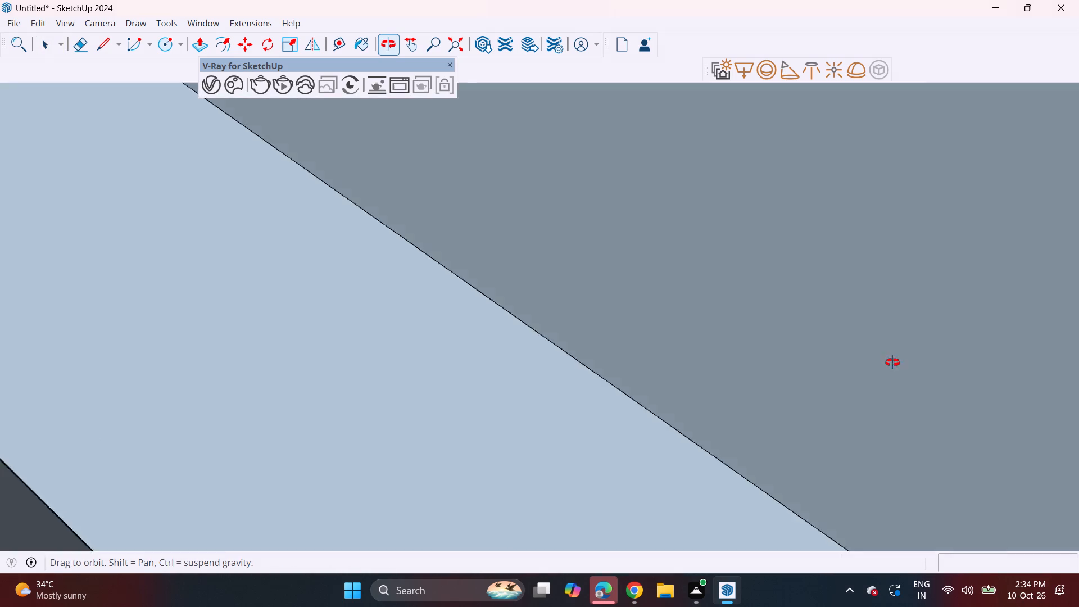
middle_click_drag(892, 363, 813, 432, "ctrl")
middle_click_drag(88, 212, 1, 247, "ctrl")
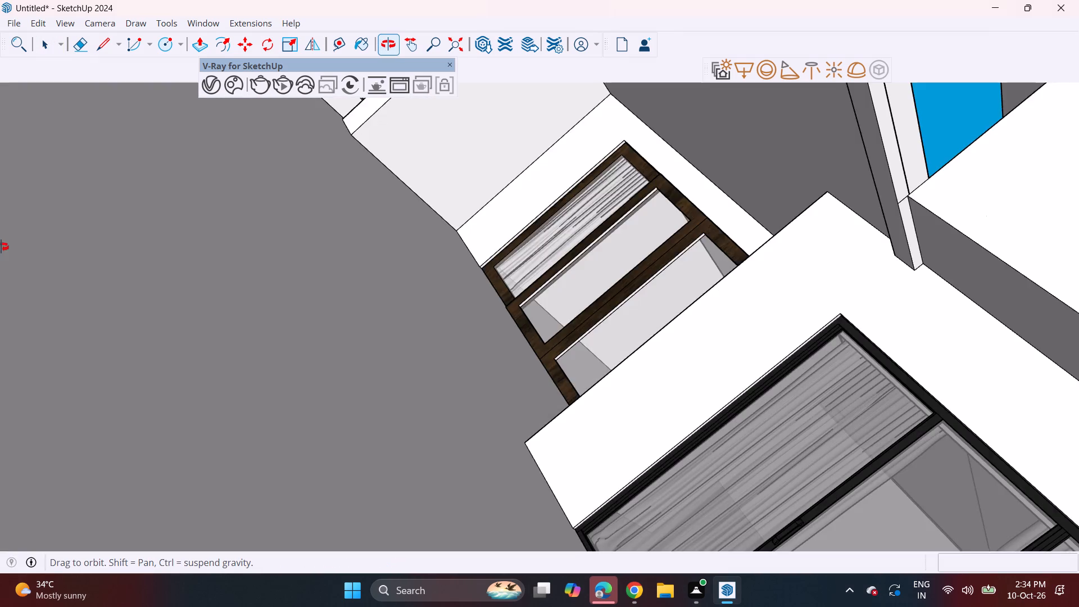
middle_click_drag(1, 247, 135, 194, "ctrl")
middle_click(867, 464, "ctrl")
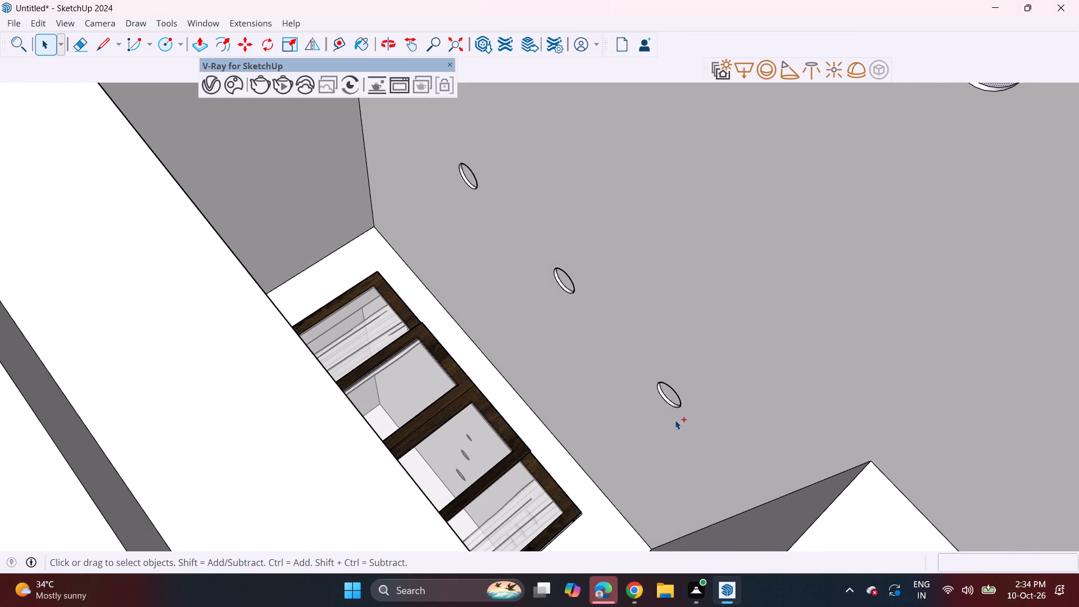
scroll(675, 414, "up", 10, "ctrl")
left_click(665, 391, "ctrl")
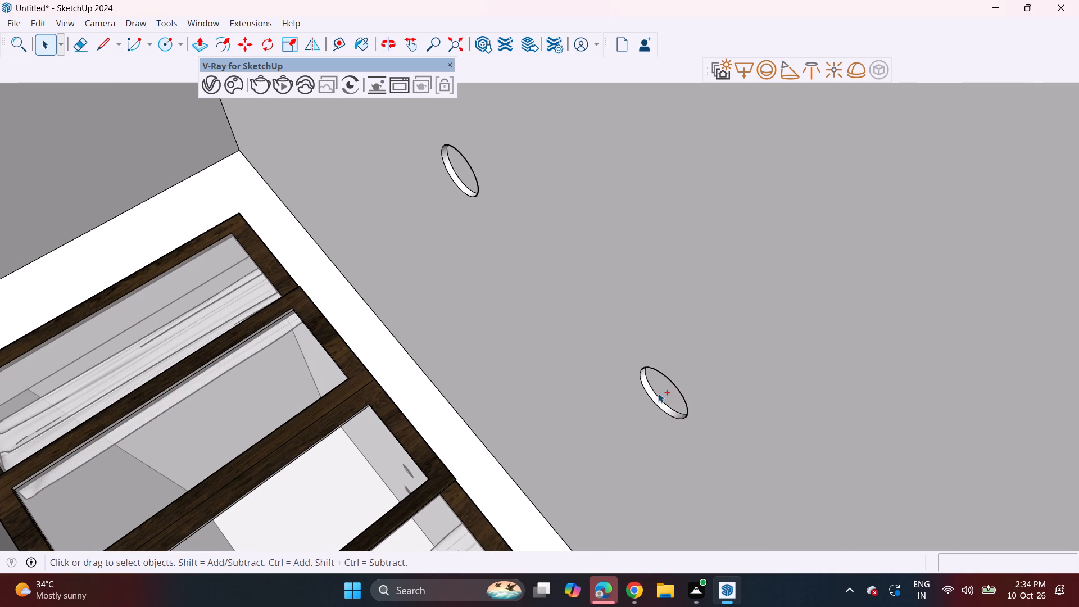
middle_click_drag(503, 293, 688, 508, "ctrl+shift")
scroll(509, 291, "up", 1, "ctrl+shift")
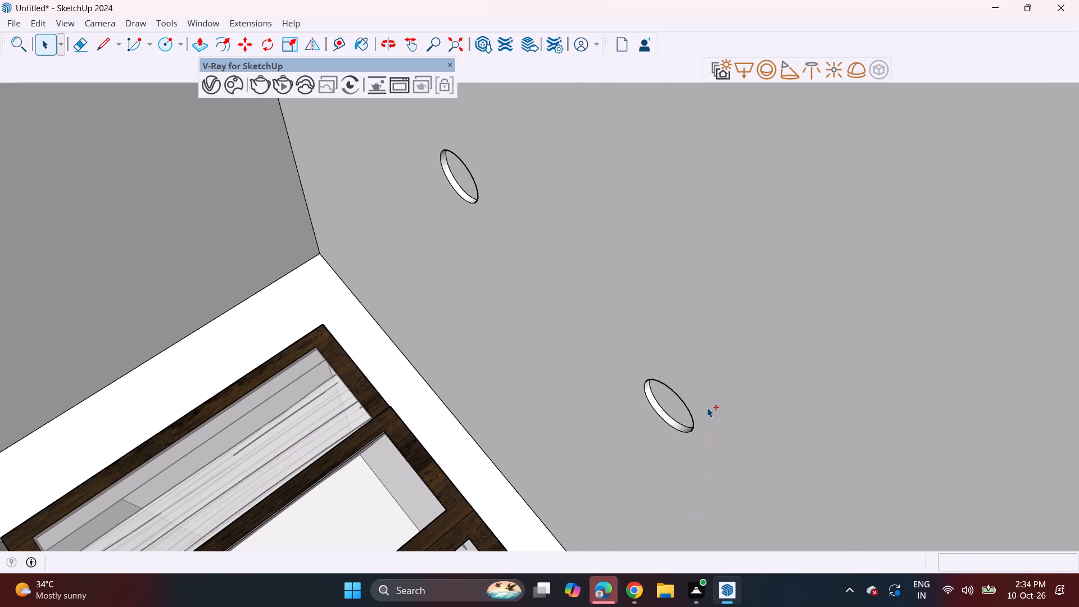
left_click(668, 405, "ctrl")
left_click(466, 182, "ctrl")
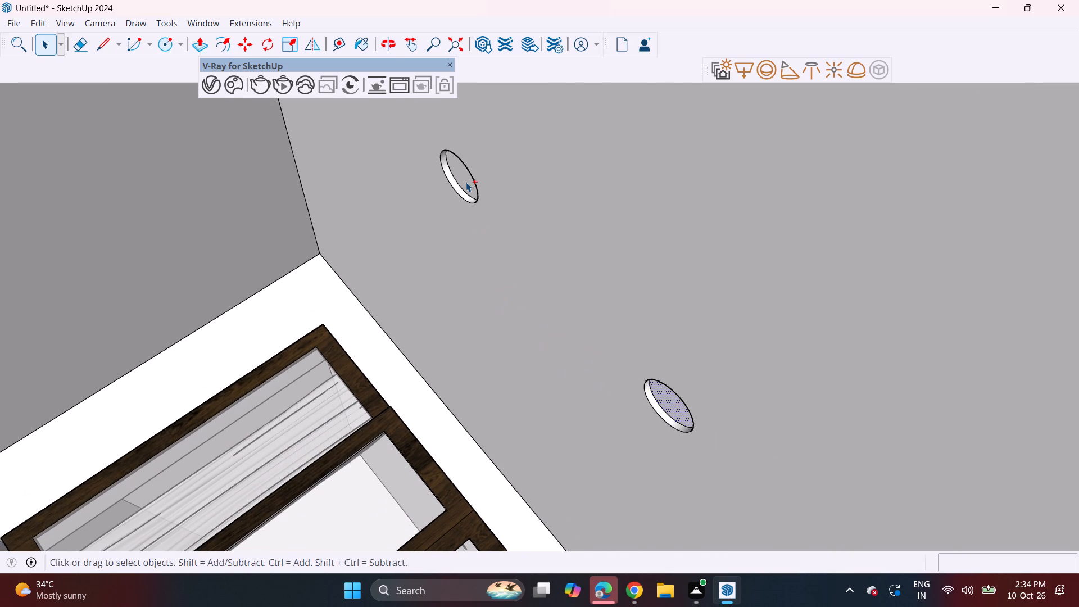
right_click(466, 182)
double_click(507, 315)
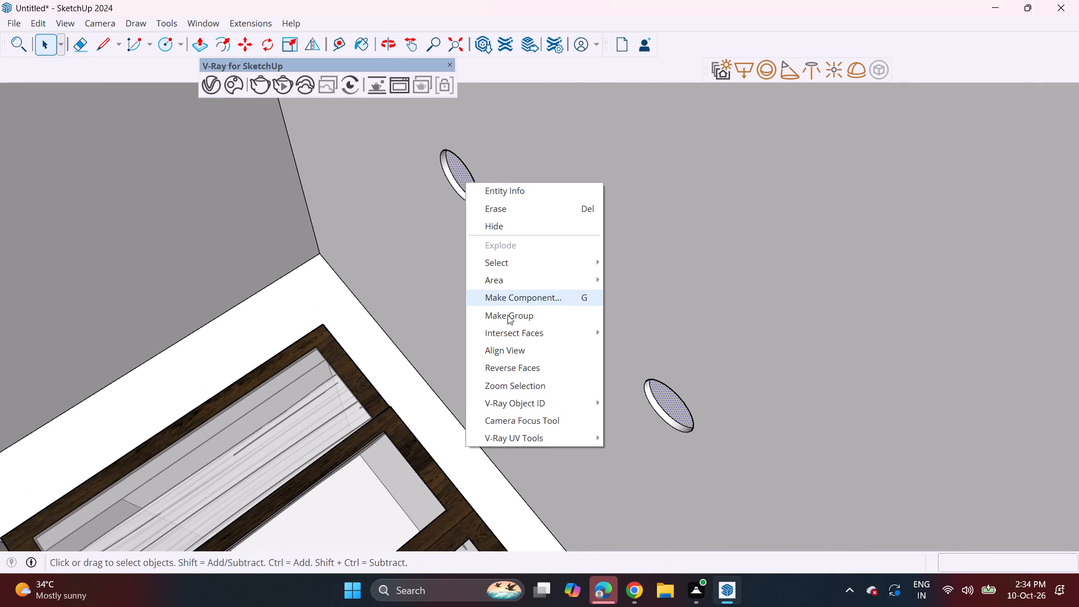
Convert the grouped balcony recess faces into a V-Ray mesh light and leave group editing.
left_click(461, 169)
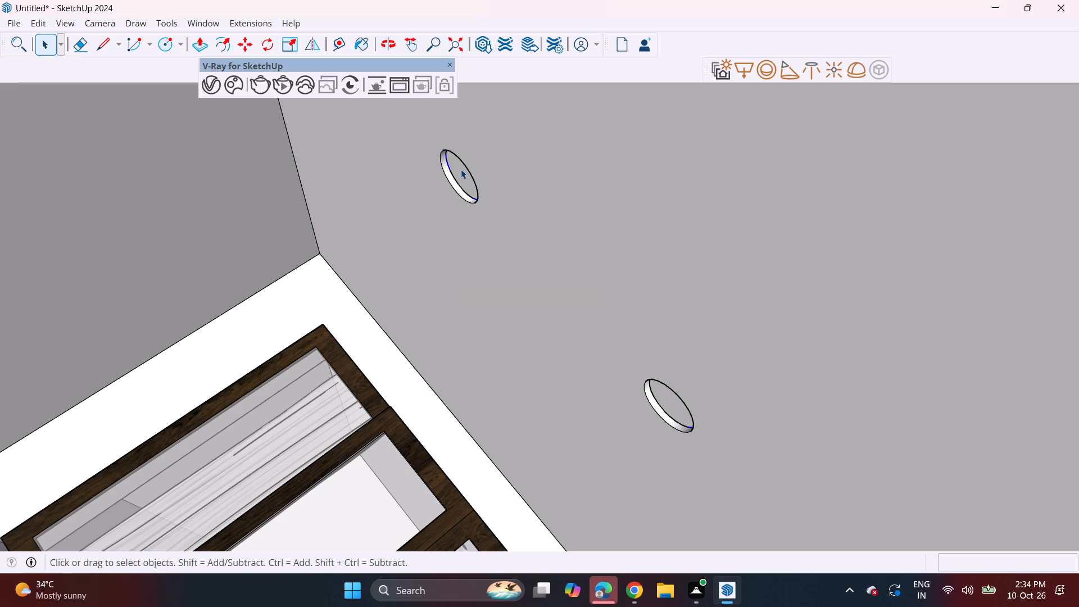
double_click(461, 169)
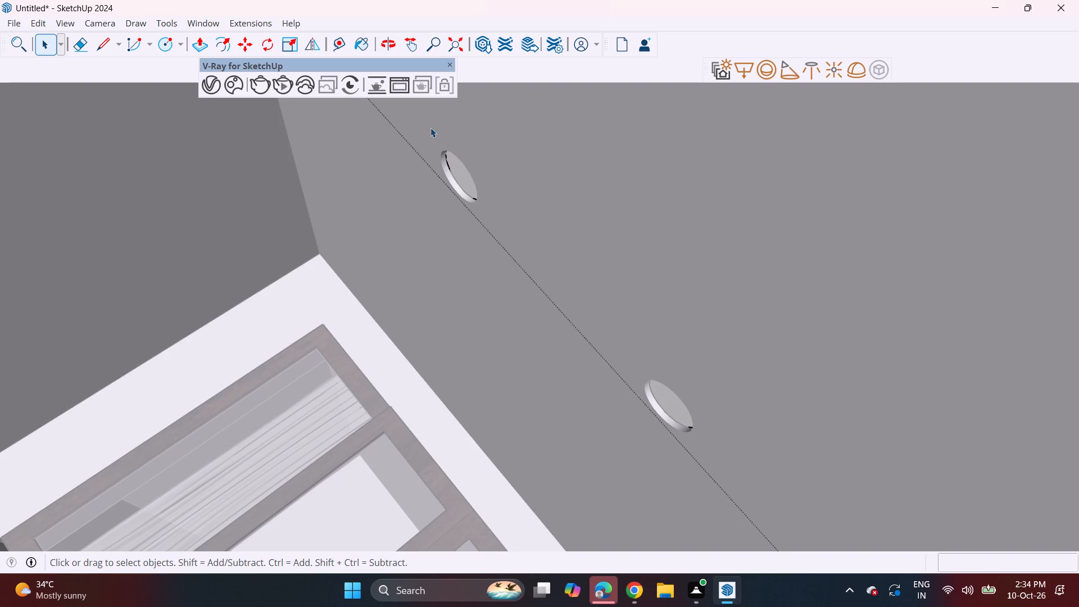
right_click(478, 188)
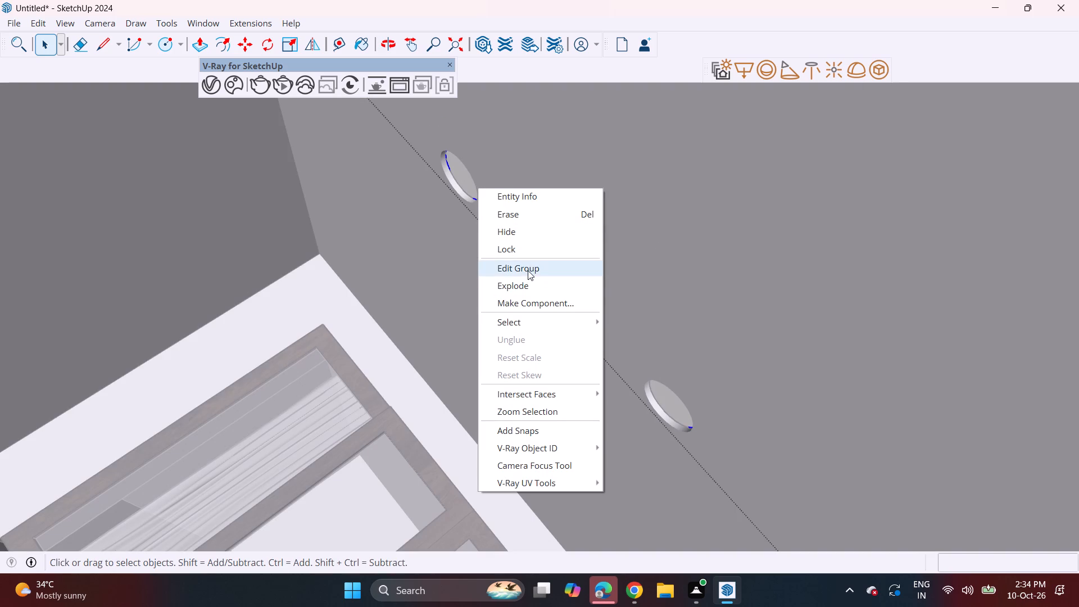
left_click(881, 77)
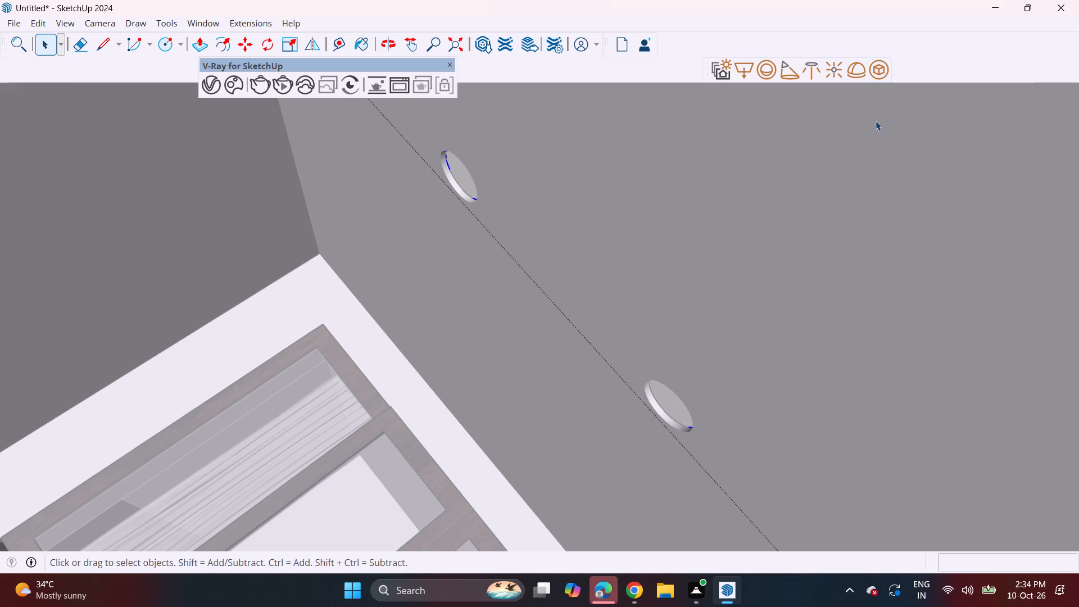
left_click(879, 76)
left_click(706, 262)
scroll(607, 343, "down", 14)
scroll(610, 345, "down", 14)
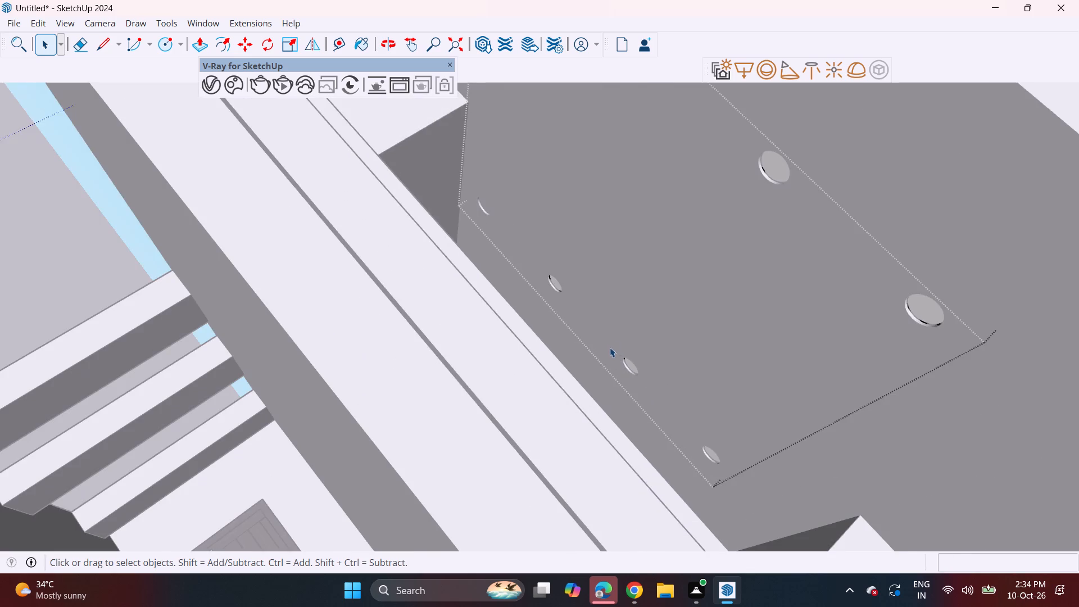
left_click(117, 271)
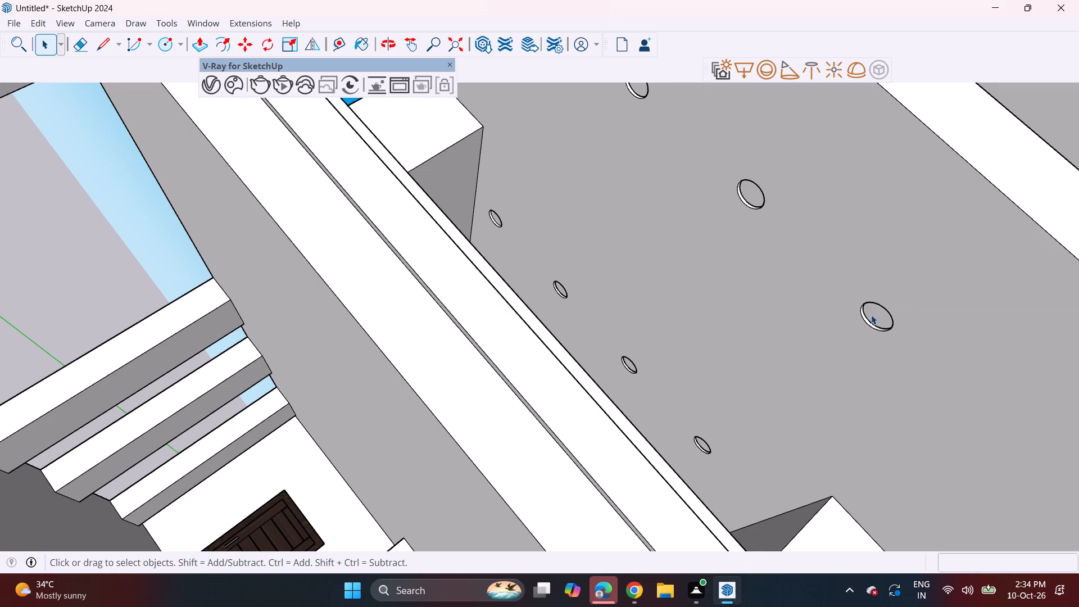
Select the balcony ceiling light group and open the V-Ray Asset Editor.
scroll(876, 325, "up", 4)
left_click(883, 314)
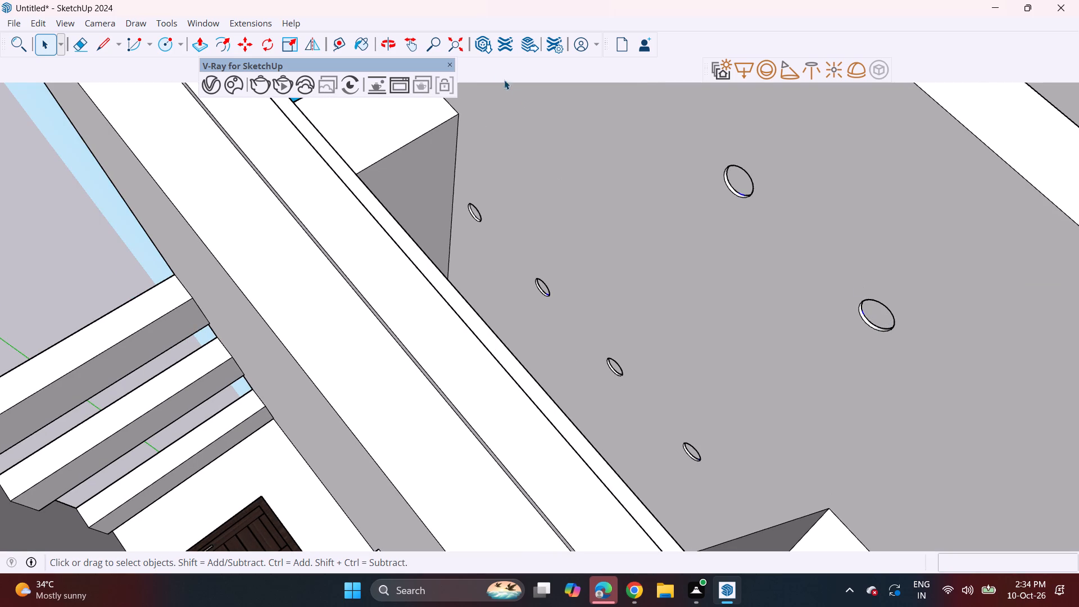
left_click(205, 90)
Draw two circles on the underside of the top roof overhang above the small window, with radii of about 5" and 4".
middle_click_drag(828, 363, 879, 398)
scroll(835, 364, "up", 1)
scroll(802, 349, "down", 1)
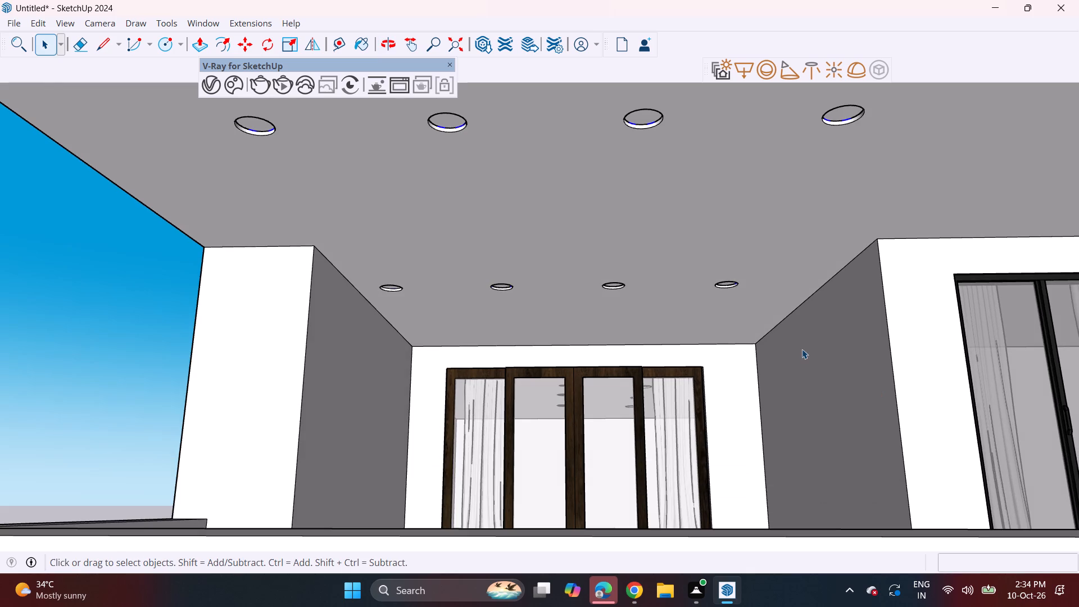
scroll(802, 349, "down", 20)
scroll(802, 349, "down", 5)
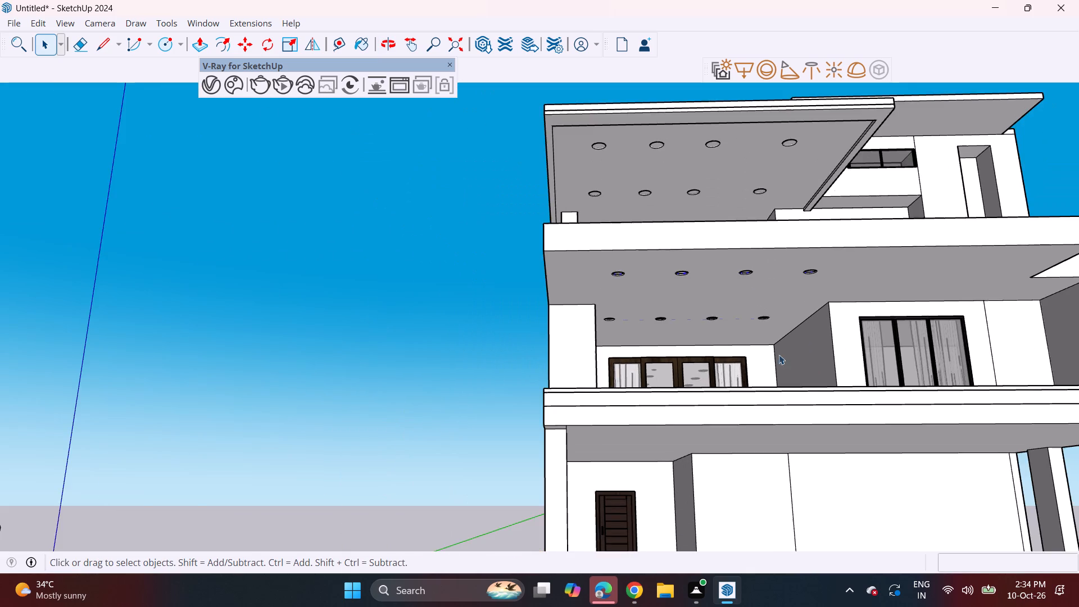
scroll(779, 355, "down", 3)
middle_click_drag(770, 374, 620, 384, "shift")
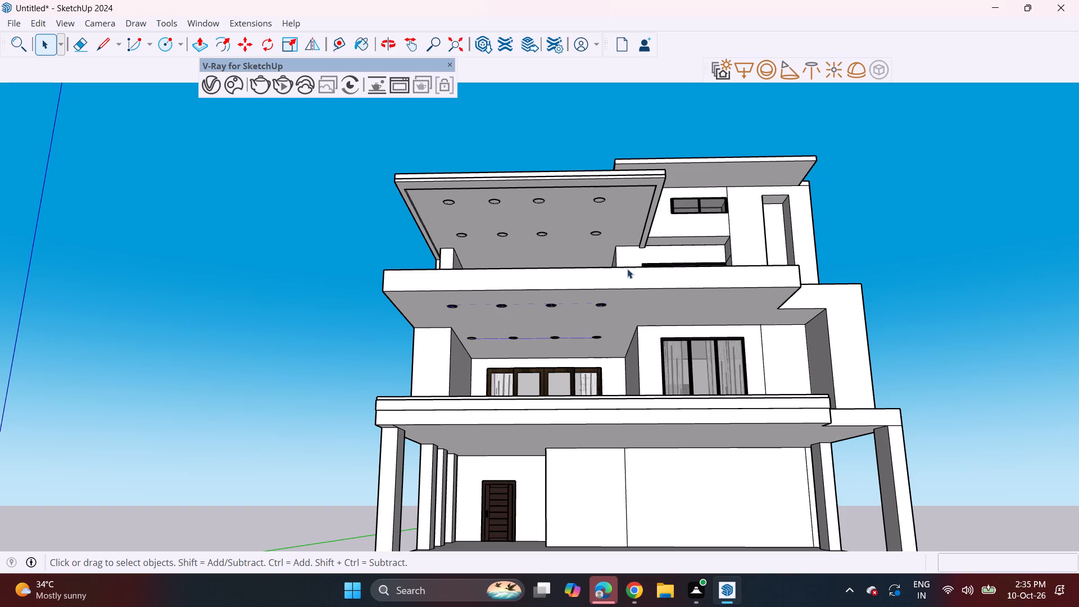
left_click(166, 43)
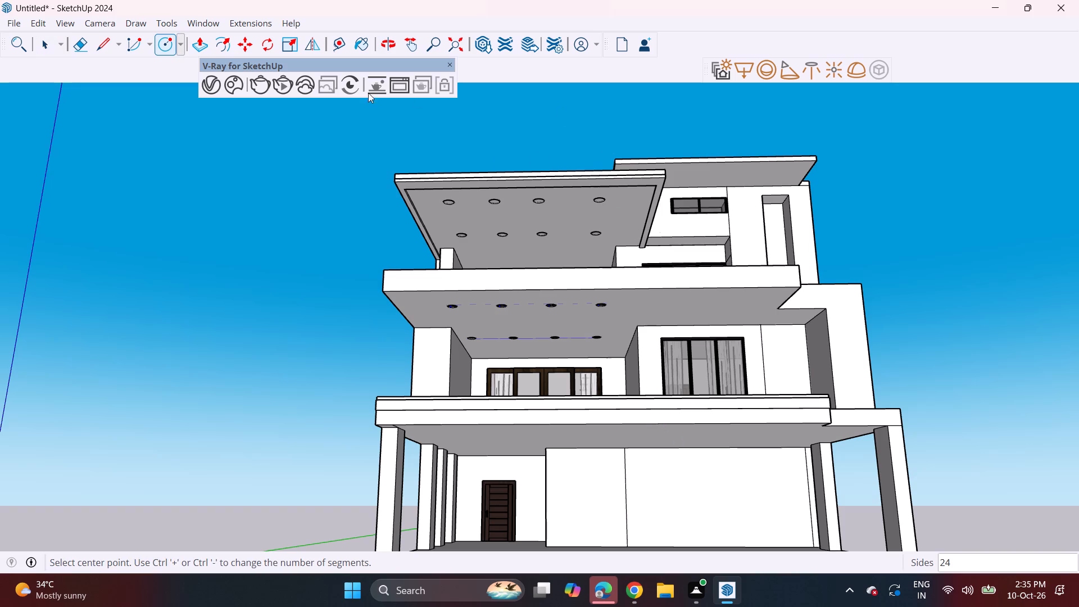
scroll(711, 182, "up", 7)
middle_click_drag(671, 179, 604, 179)
scroll(663, 179, "up", 1)
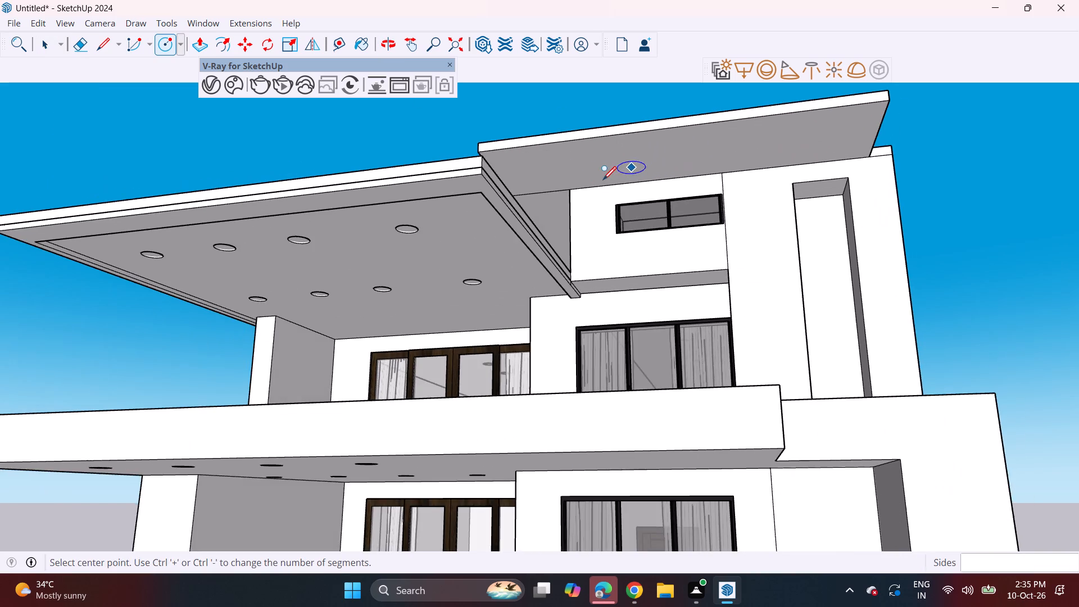
scroll(574, 162, "up", 10)
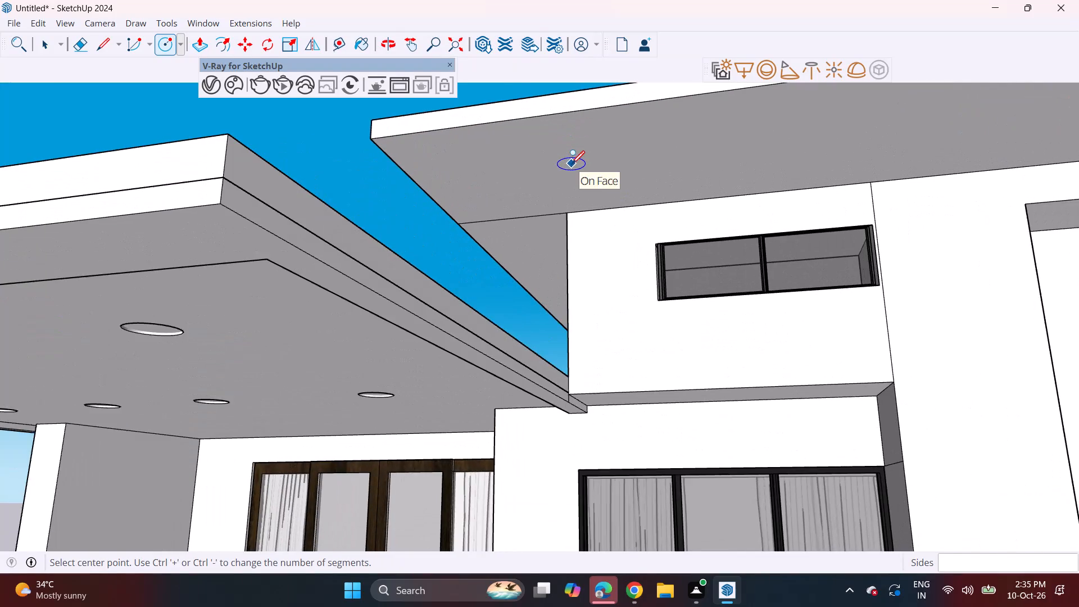
left_click(592, 152)
left_click(607, 151)
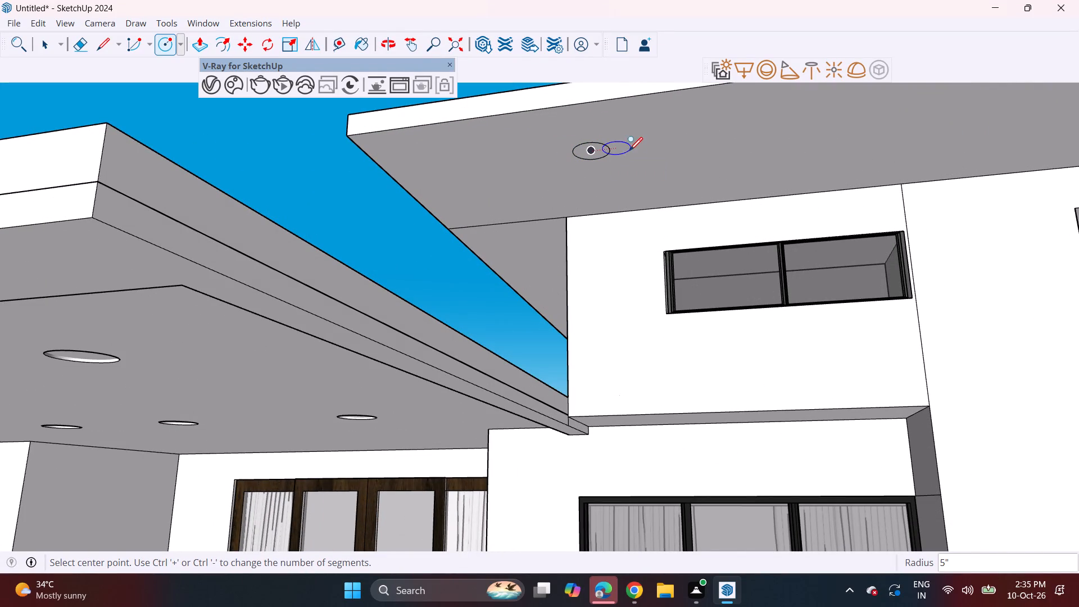
left_click(818, 127)
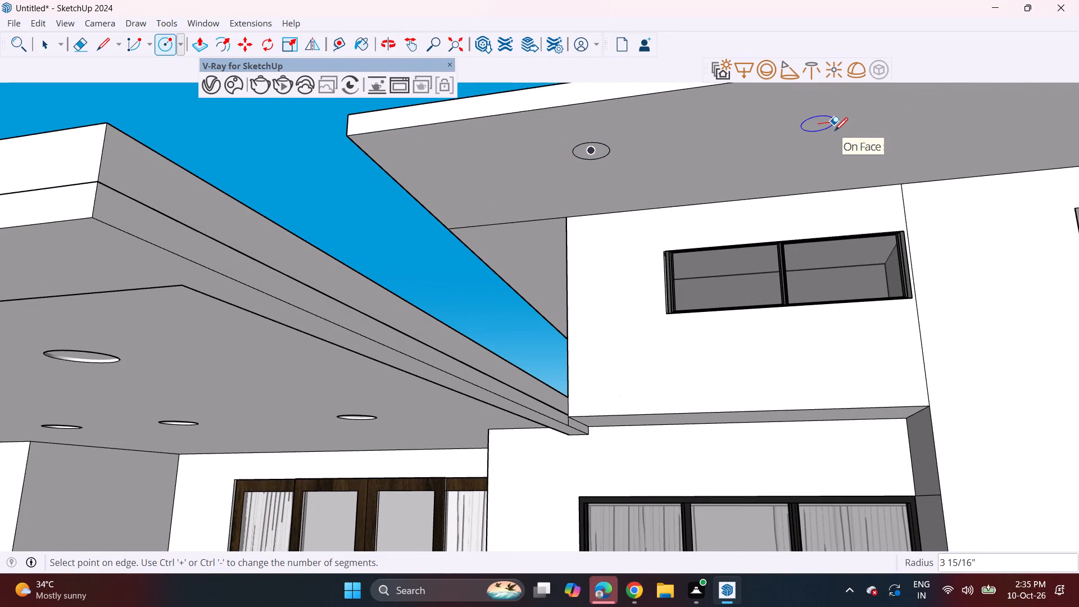
left_click(835, 130)
Draw two more circles in line on the underside of the top roof overhang, with radii of about 5" and 3".
middle_click_drag(895, 135, 613, 188)
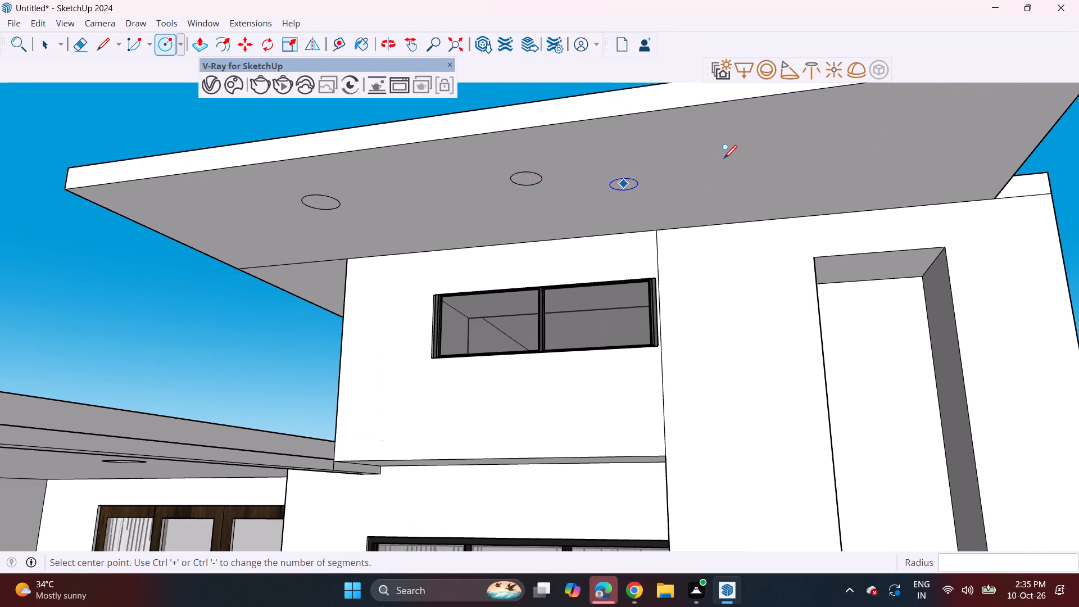
left_click_drag(732, 155, 740, 156)
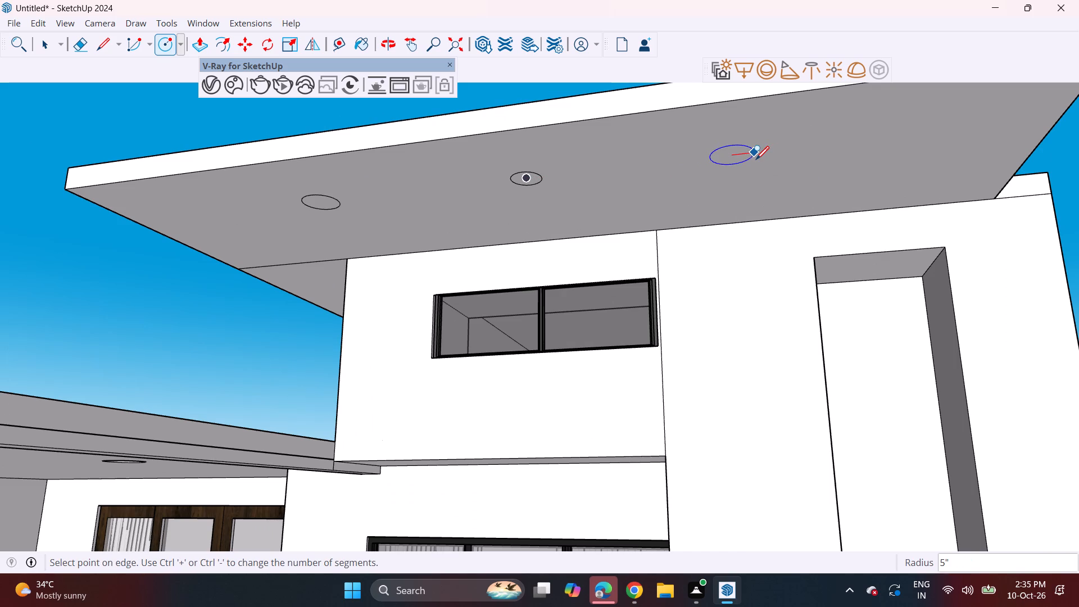
left_click(756, 158)
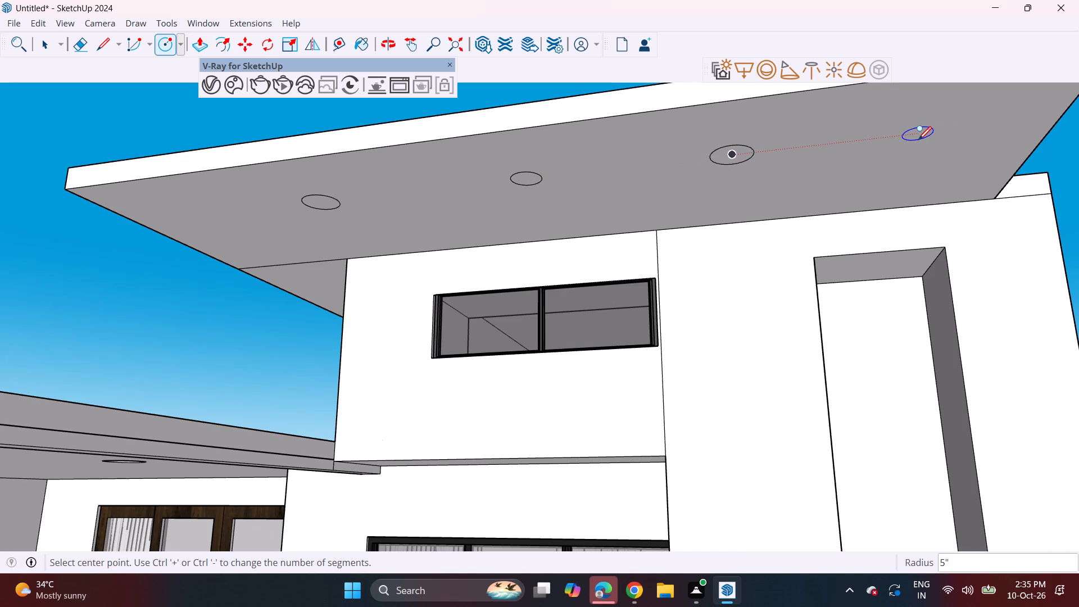
left_click(918, 139)
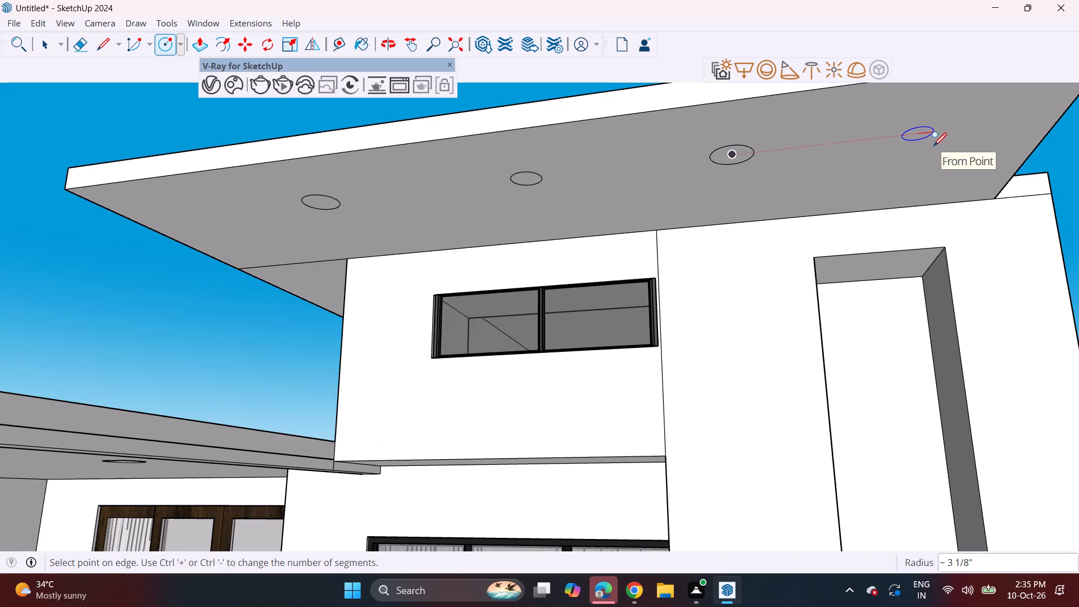
double_click(936, 146)
Draw three circles of about 5" radius on the balcony ceiling, continuing the front row of lights above the black-framed window.
scroll(764, 234, "down", 3)
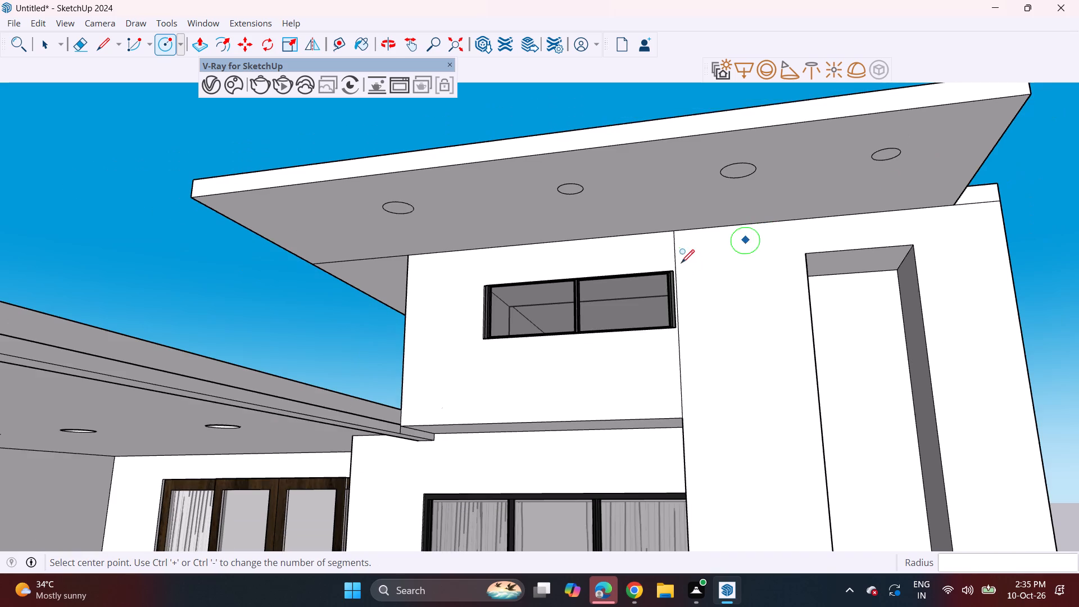
middle_click_drag(687, 264, 781, 262)
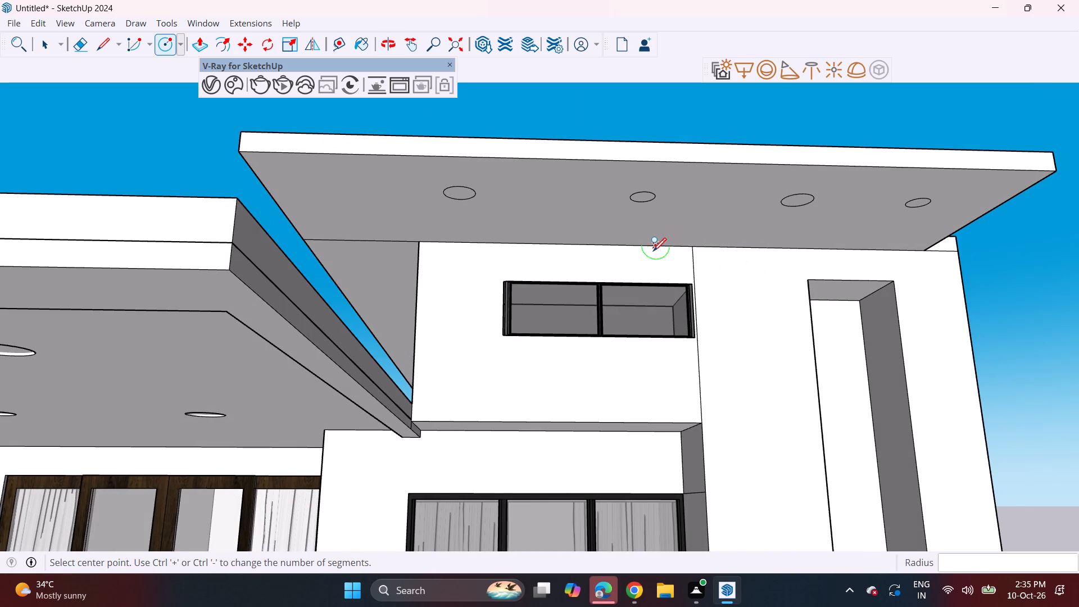
scroll(653, 250, "down", 14)
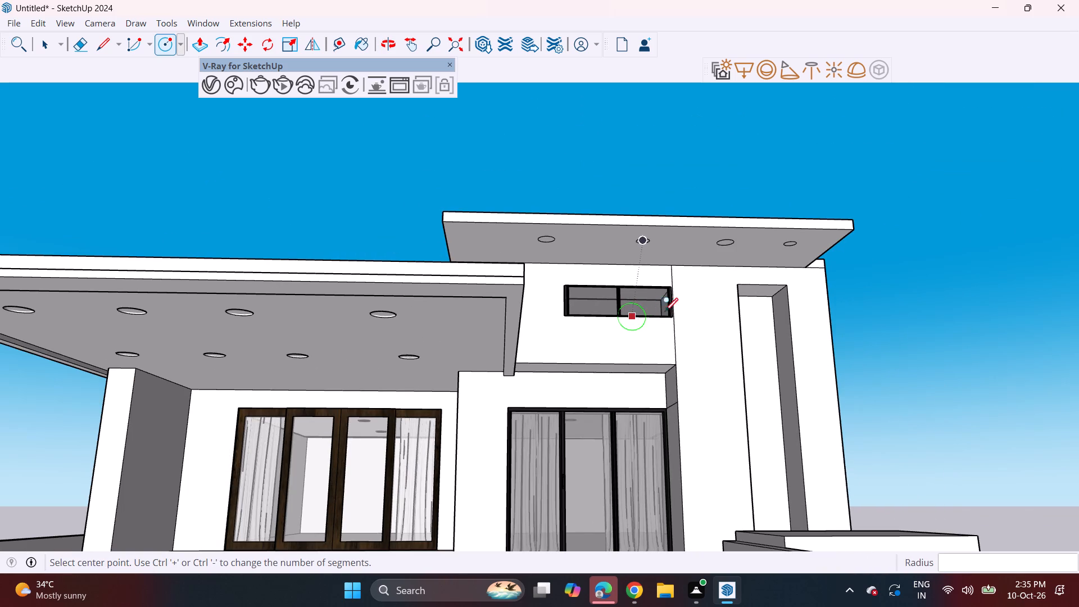
scroll(743, 288, "down", 2)
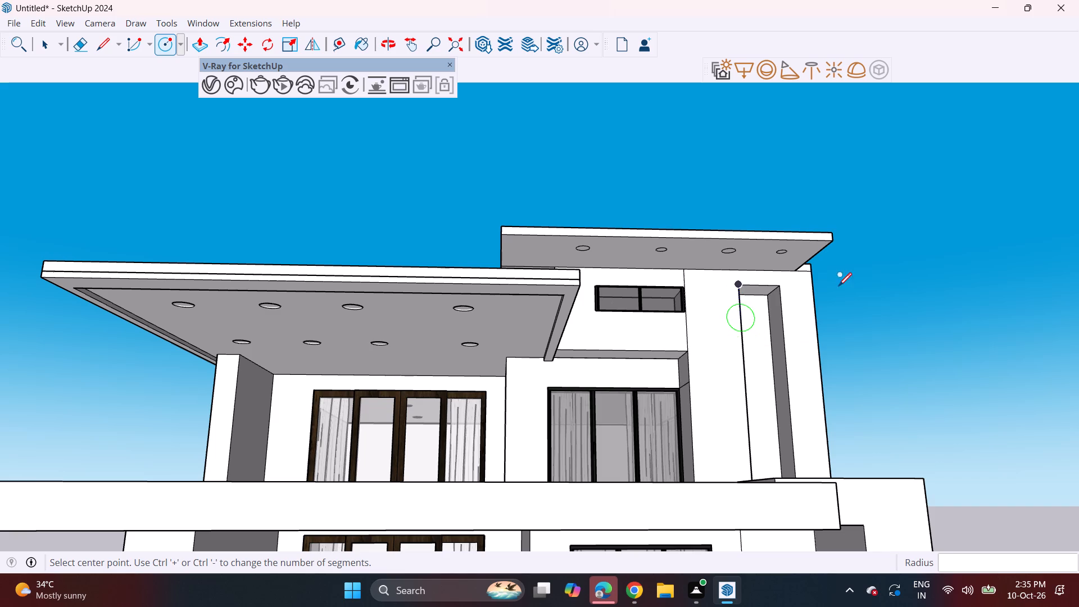
scroll(752, 314, "down", 4)
middle_click_drag(741, 383, 767, 268, "shift")
scroll(764, 277, "down", 2)
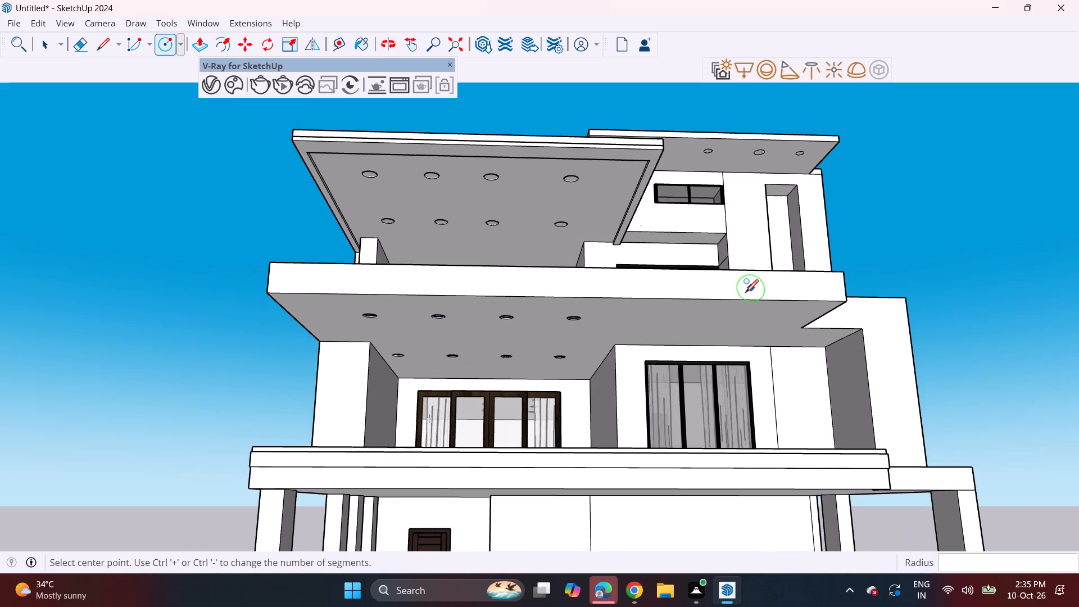
scroll(652, 336, "up", 6)
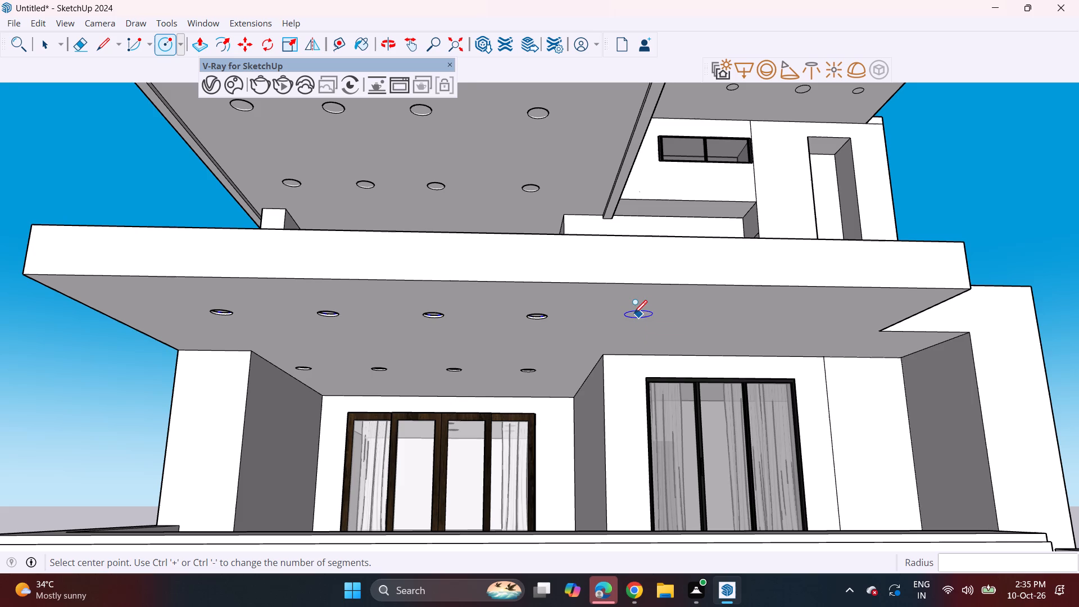
left_click(633, 316)
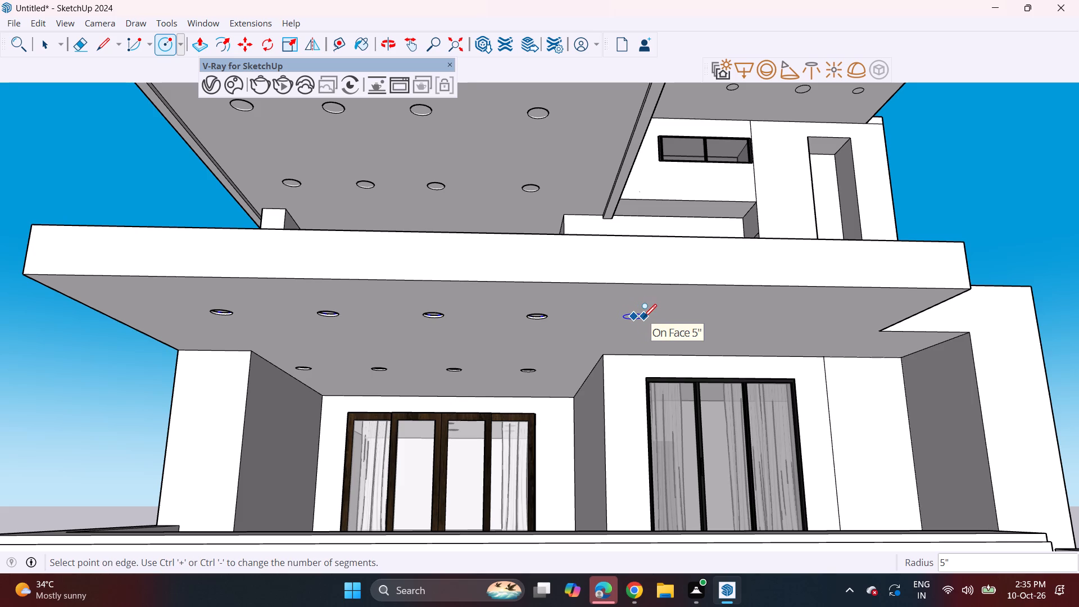
left_click(643, 316)
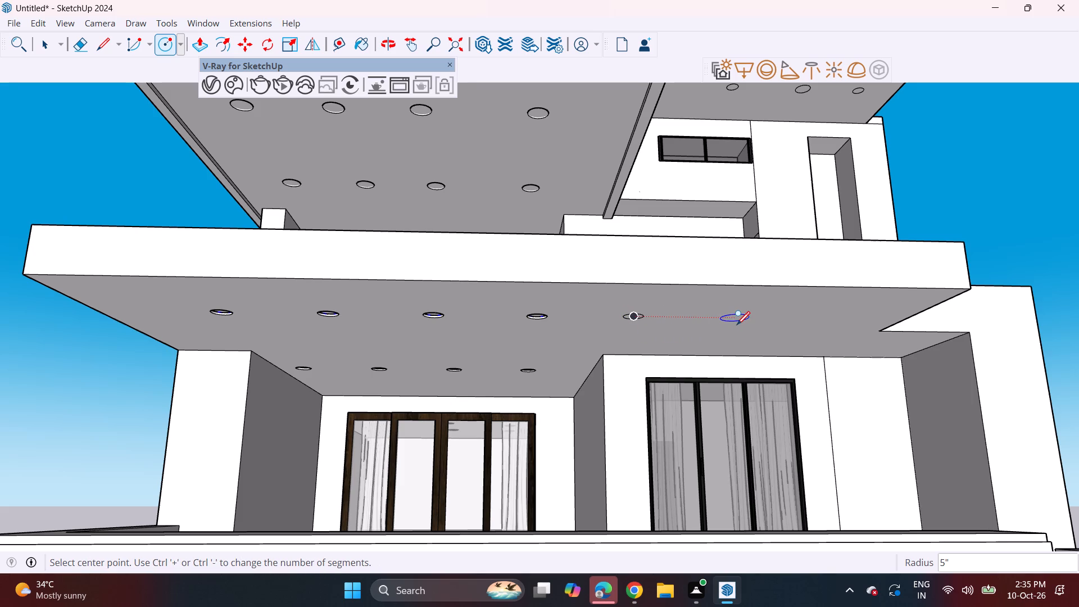
left_click(737, 324)
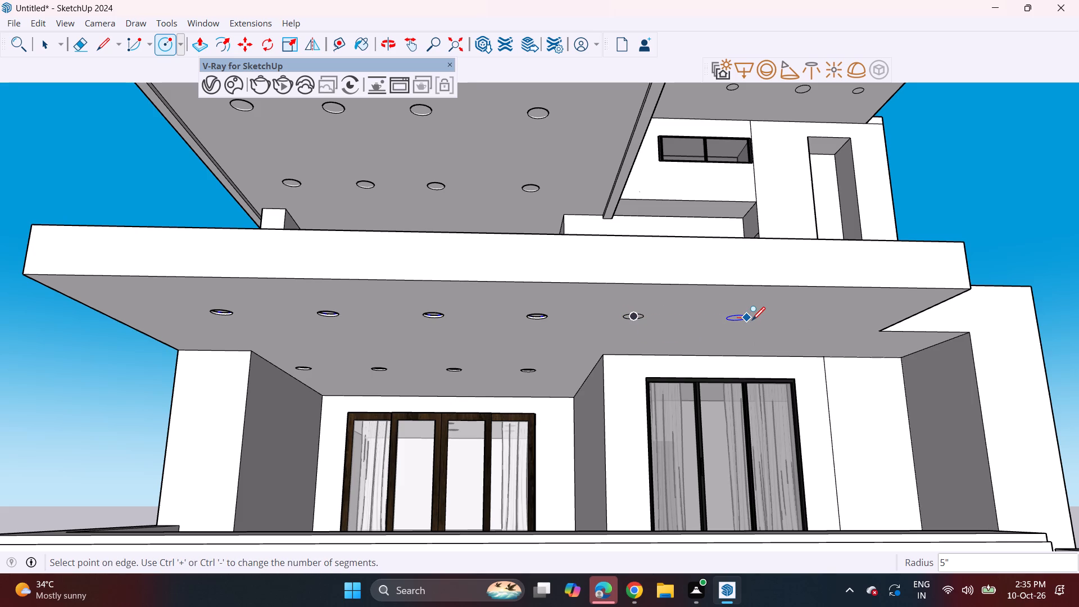
left_click(752, 318)
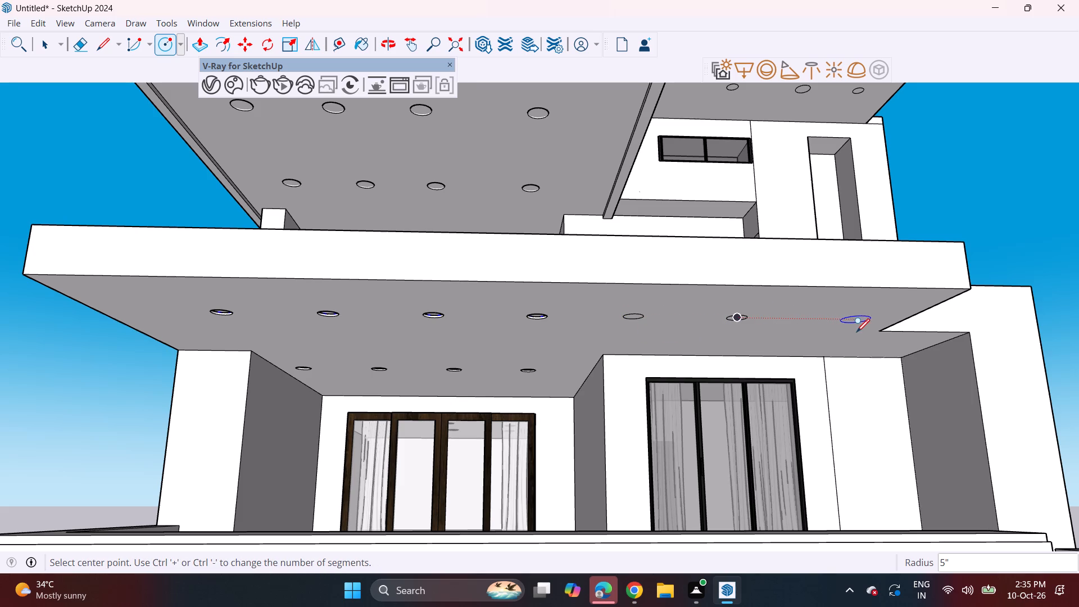
left_click(860, 331)
left_click(870, 328)
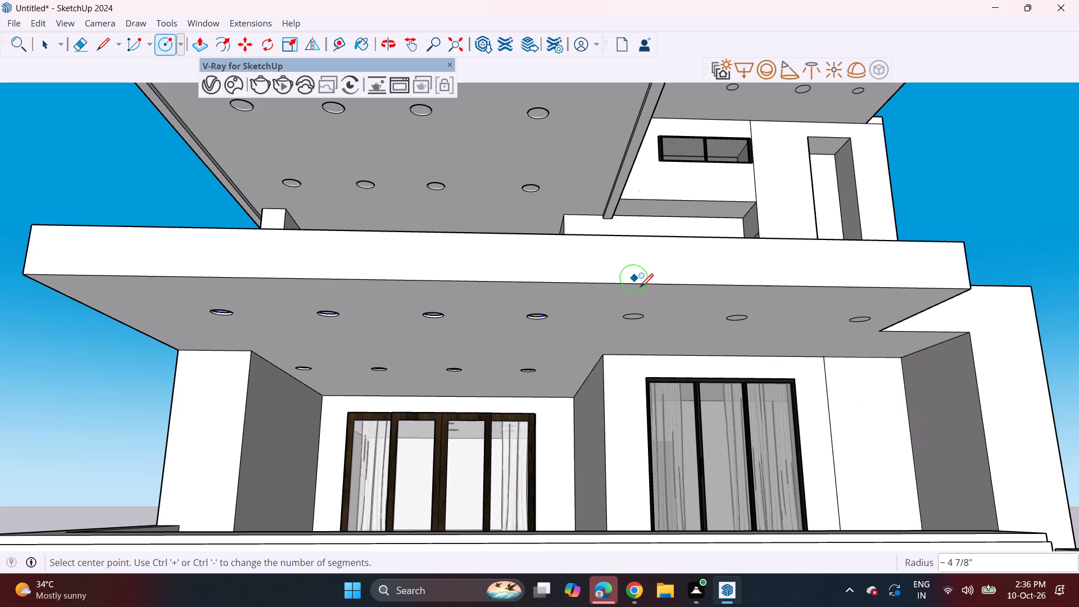
Push the three new balcony ceiling circles up into the slab, the first about 2" and the other two about 7/8".
key("p")
scroll(654, 316, "up", 10)
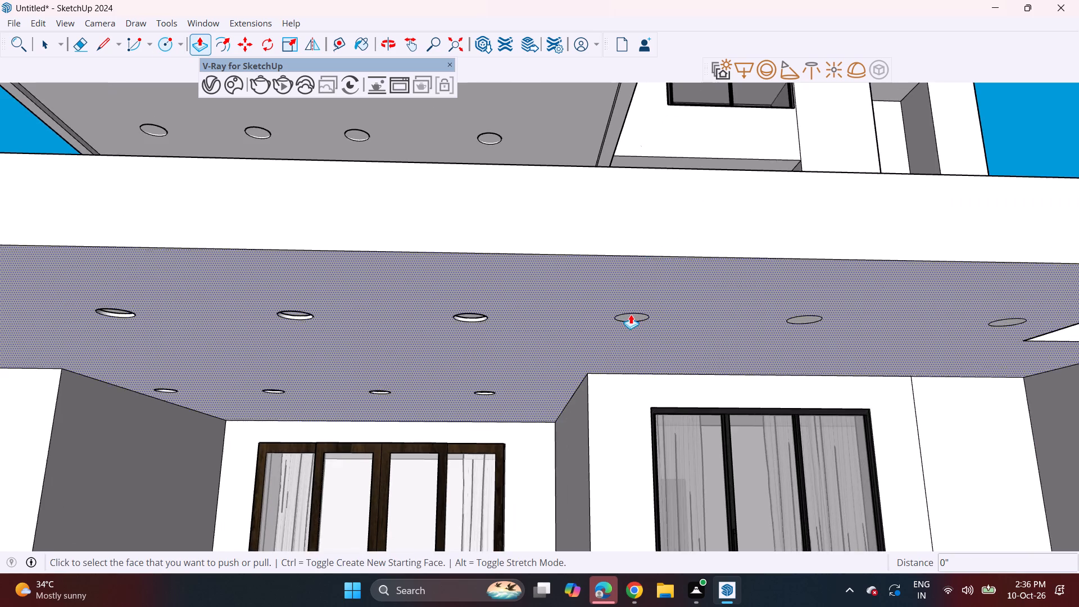
scroll(631, 314, "up", 2)
left_click(629, 318)
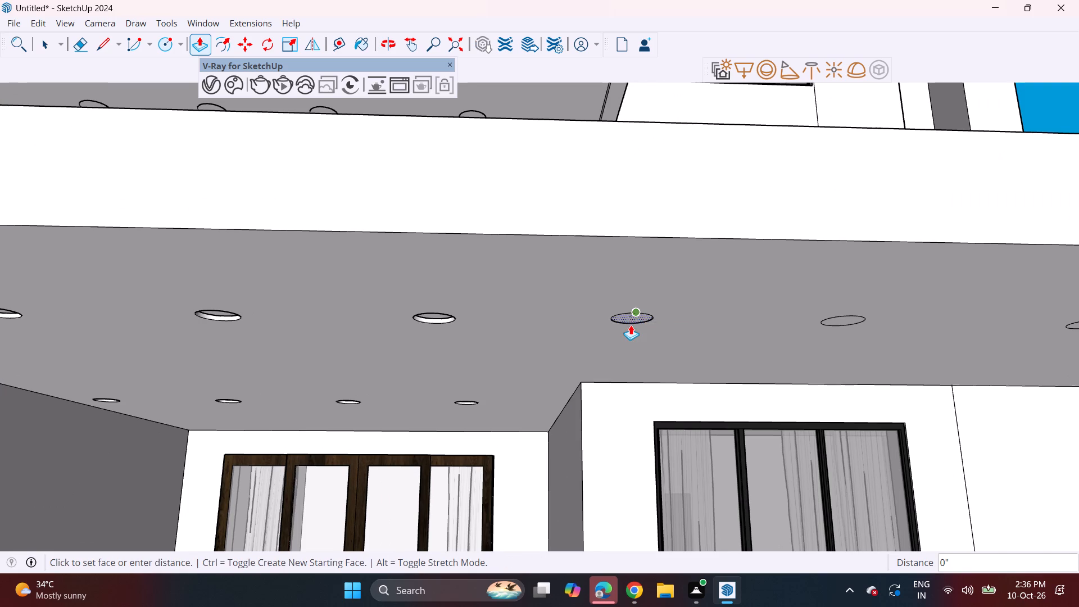
scroll(631, 325, "up", 8)
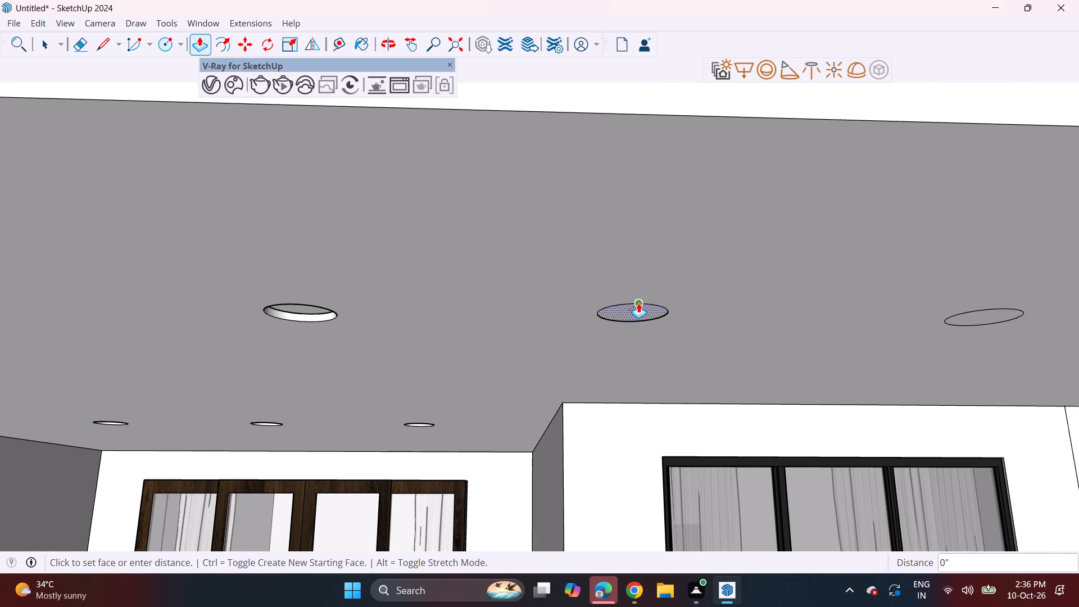
left_click(647, 297)
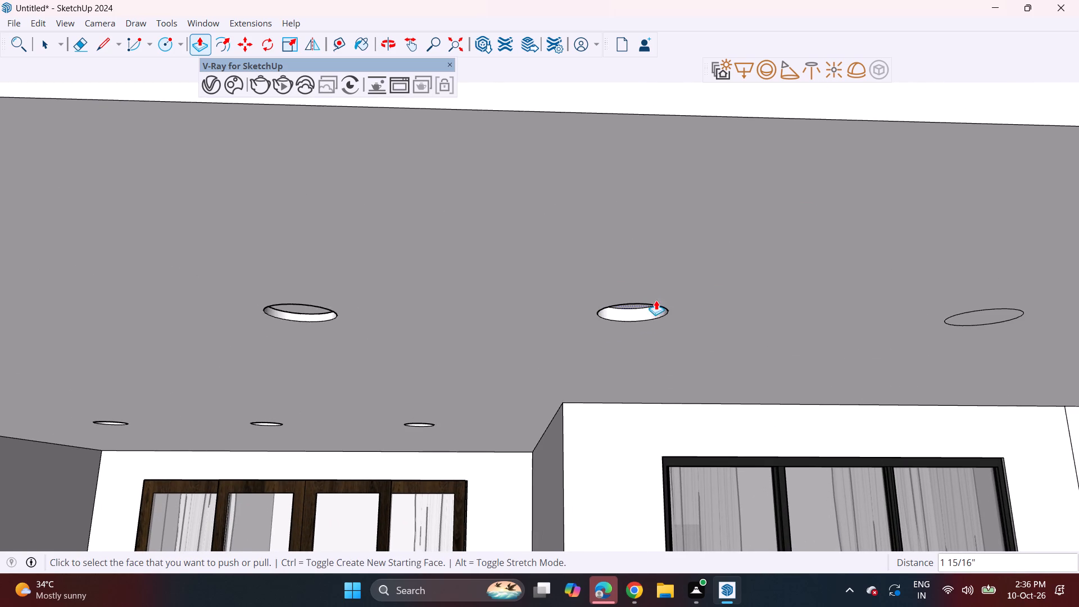
left_click(996, 320)
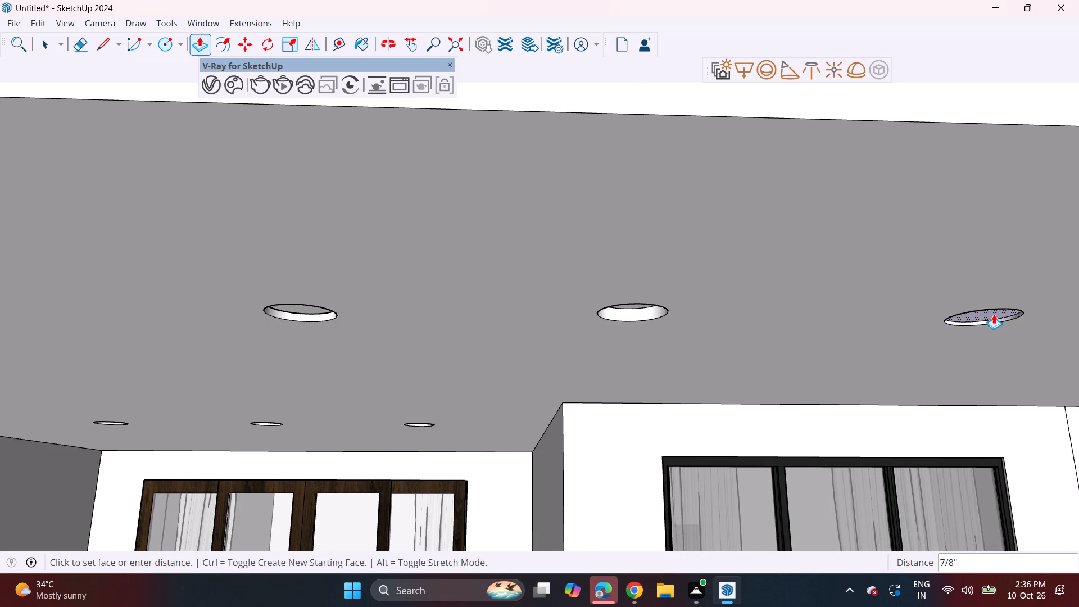
left_click(994, 314)
middle_click_drag(981, 368, 691, 346, "shift")
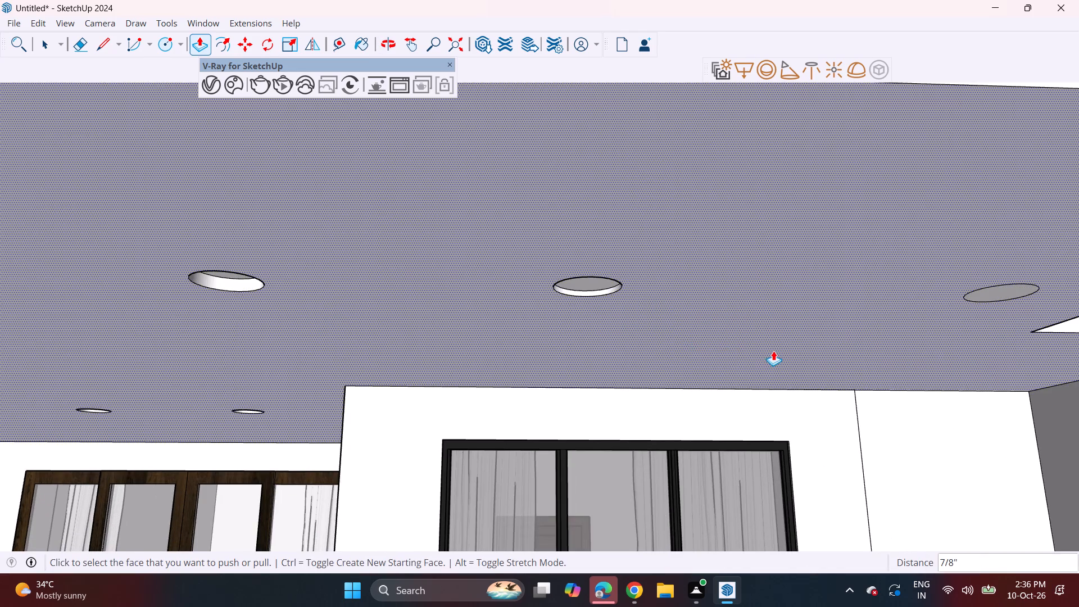
scroll(773, 351, "down", 2)
double_click(945, 306)
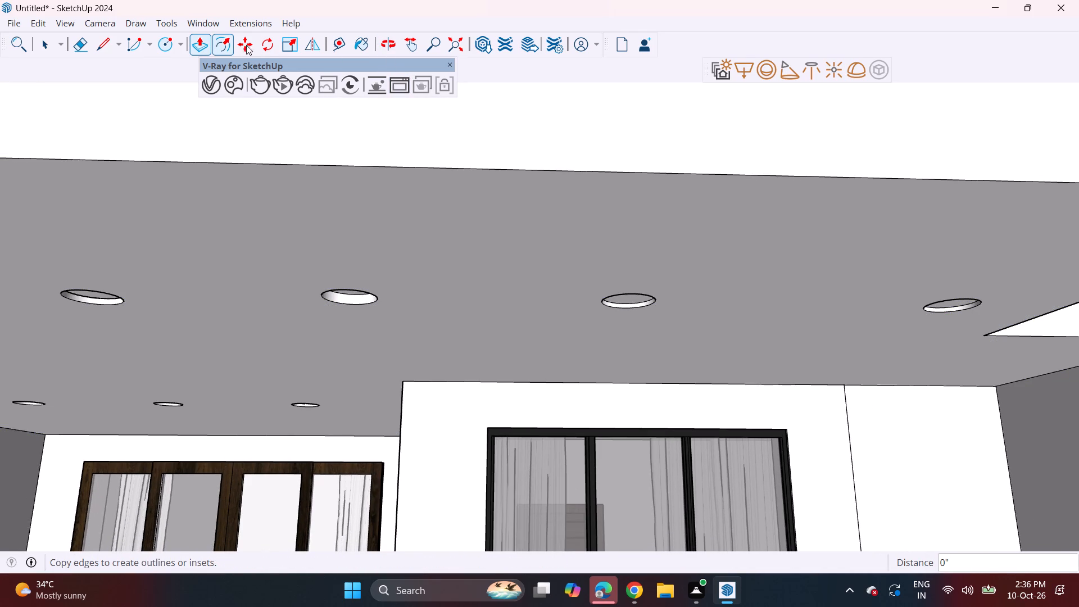
Group the circular top faces of the three new balcony ceiling recesses.
middle_click_drag(451, 275, 459, 234)
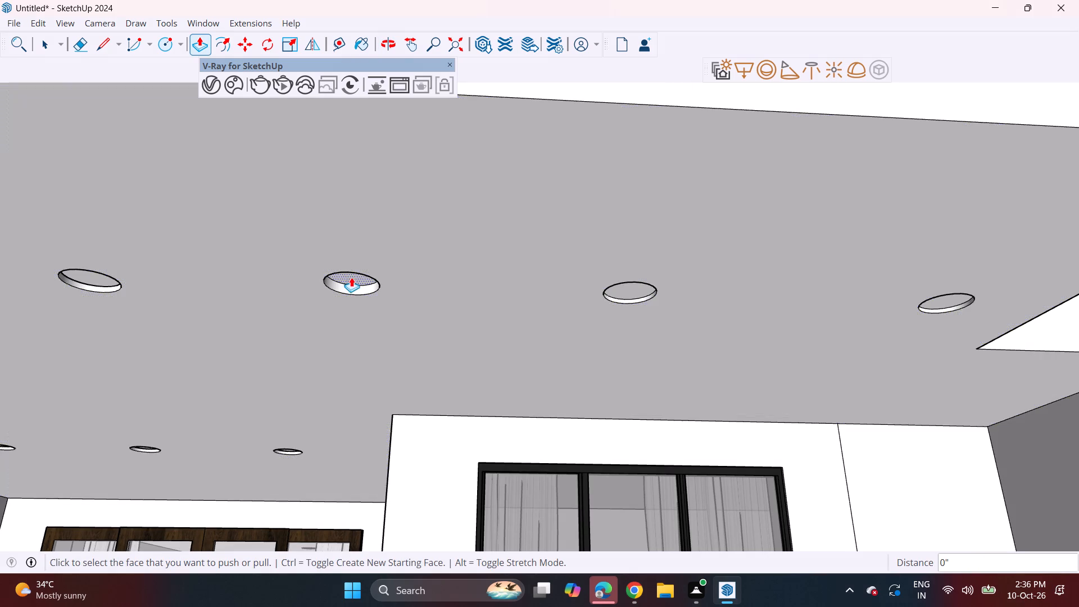
key("space")
left_click(355, 279)
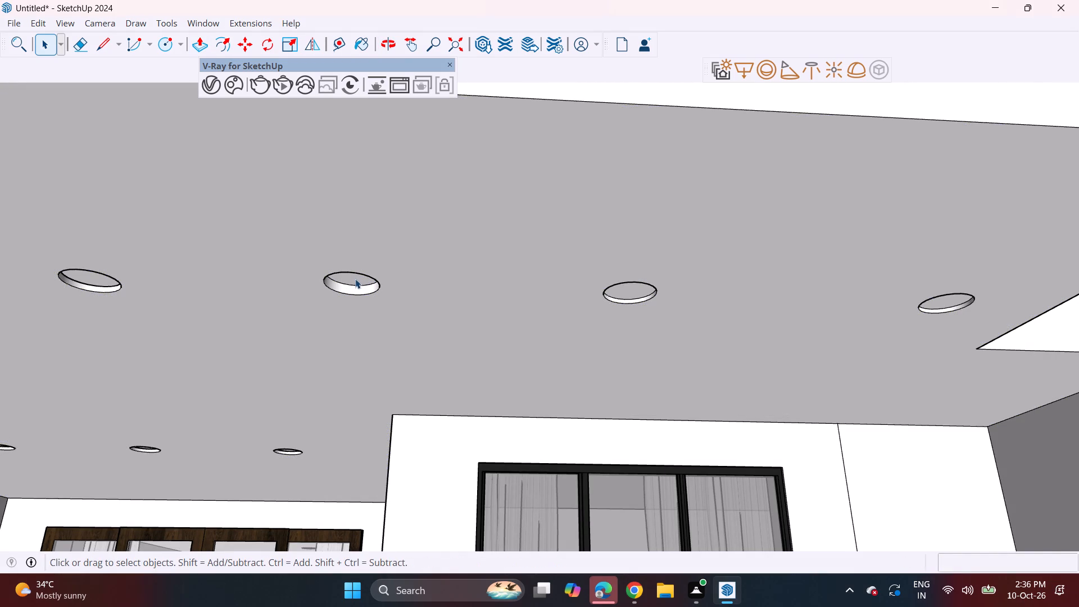
left_click(622, 289, "ctrl")
left_click(951, 303, "ctrl")
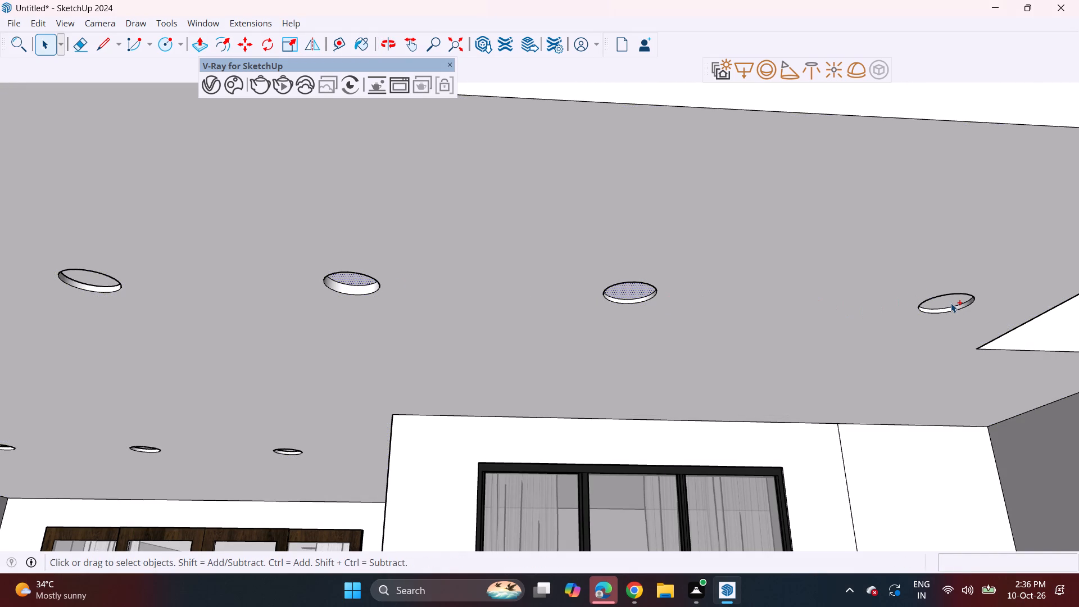
right_click(951, 303)
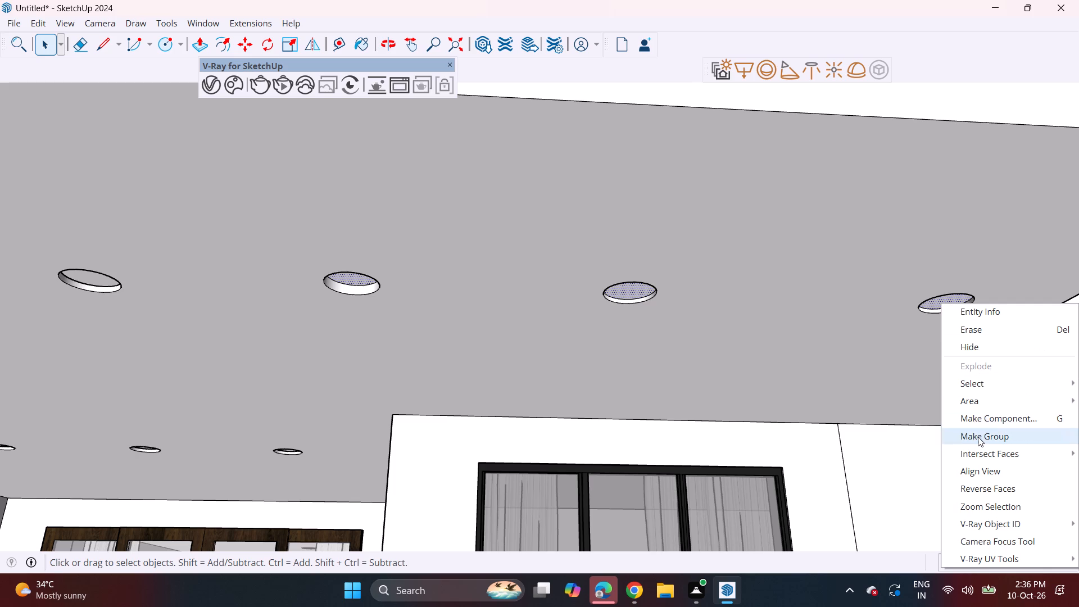
left_click(978, 437)
Convert the grouped faces of the three new balcony recesses into a V-Ray mesh light and clear them from the selection.
left_click(881, 74)
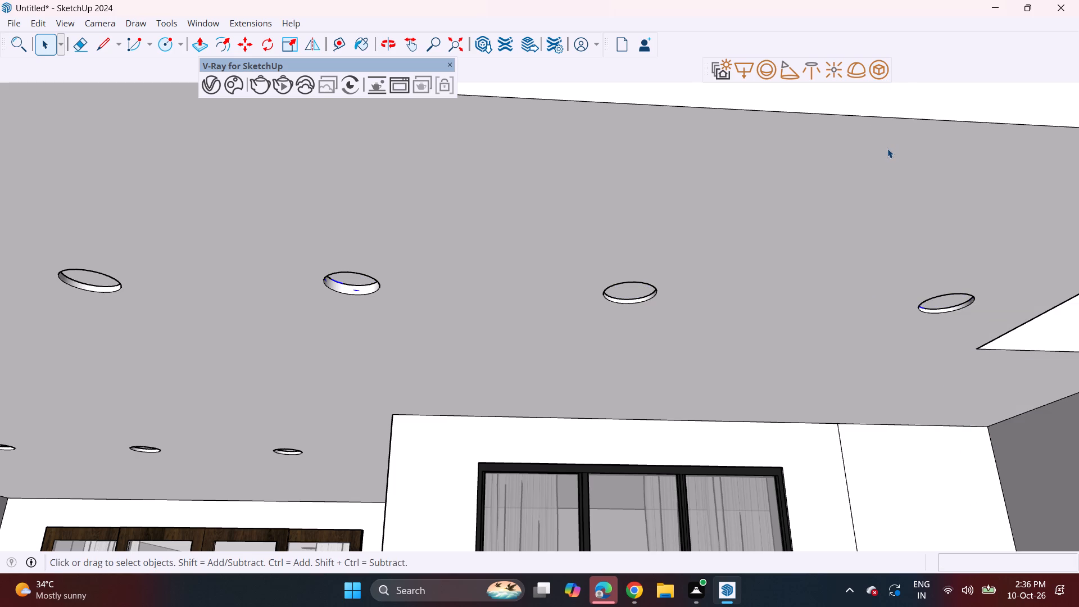
left_click(885, 73)
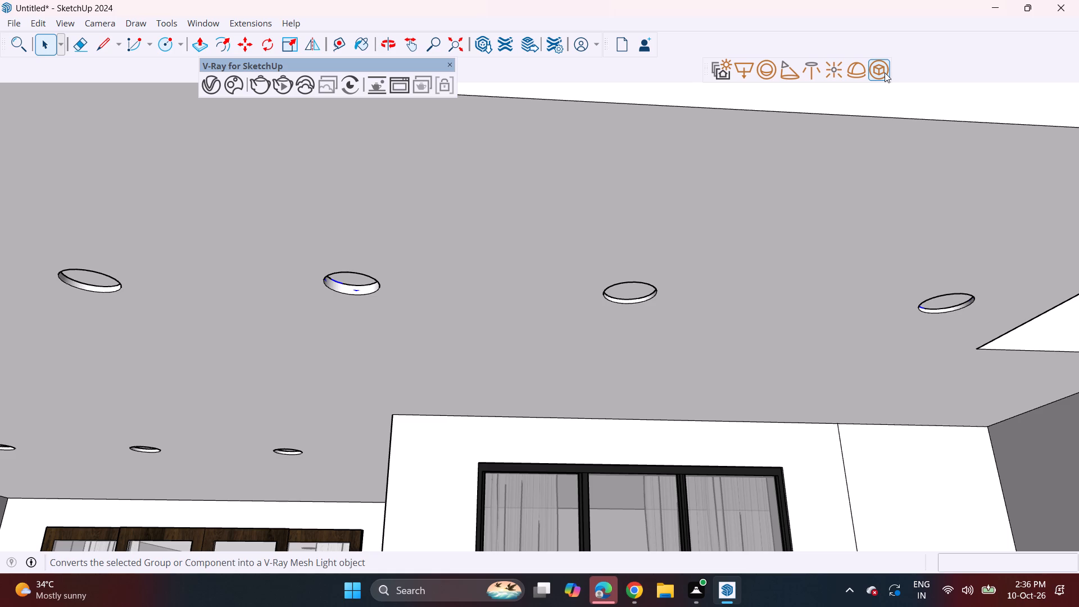
left_click(324, 367)
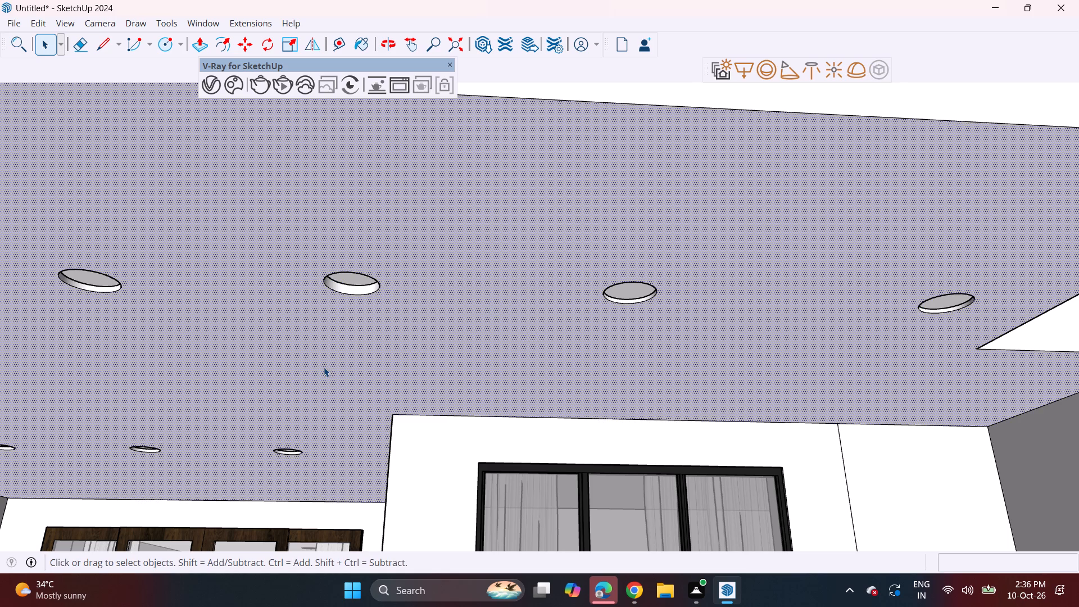
Check the three new balcony recesses by selecting their parts and opening the light group, and leave group editing.
scroll(614, 321, "down", 4)
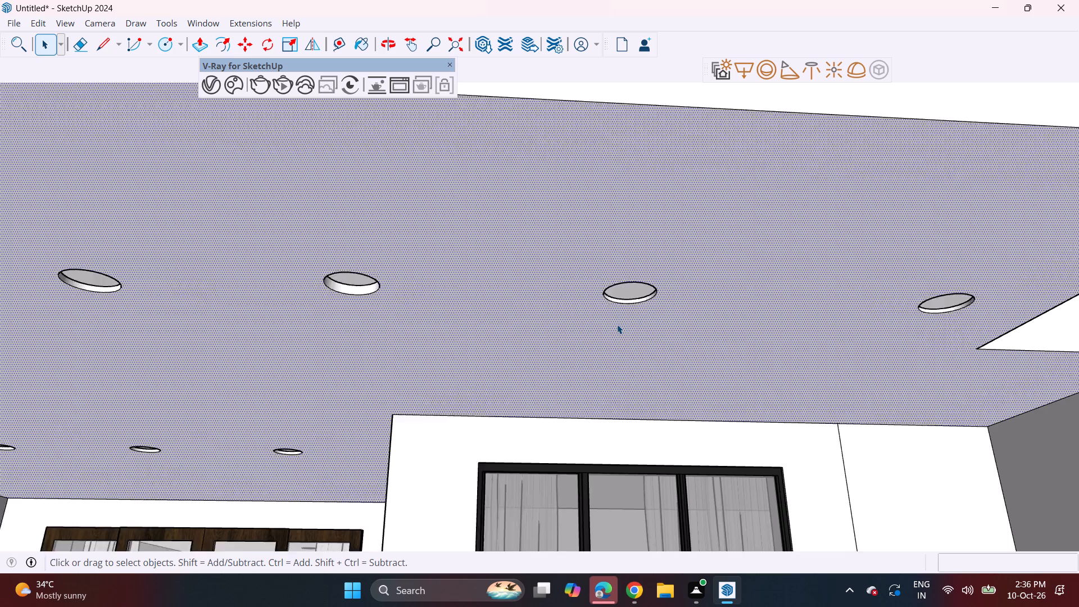
scroll(895, 323, "up", 3)
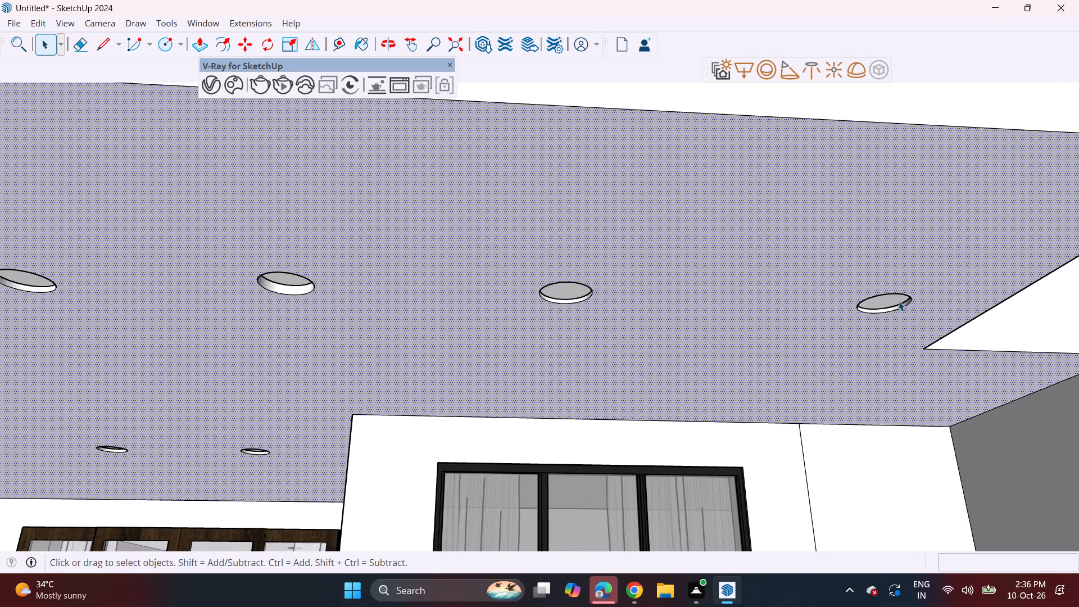
left_click(899, 301)
left_click(899, 304)
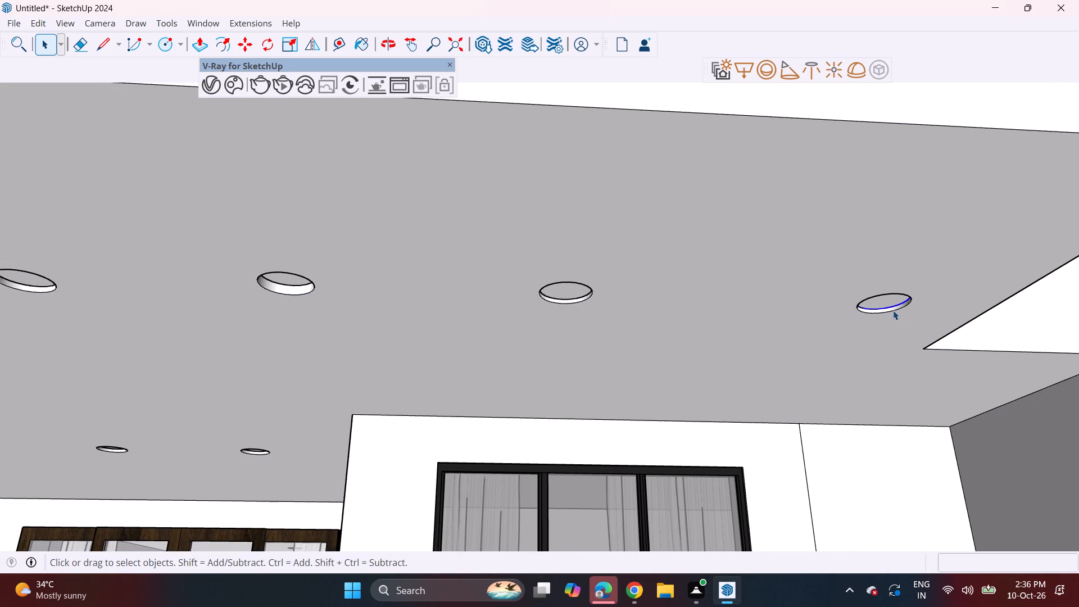
left_click(572, 300)
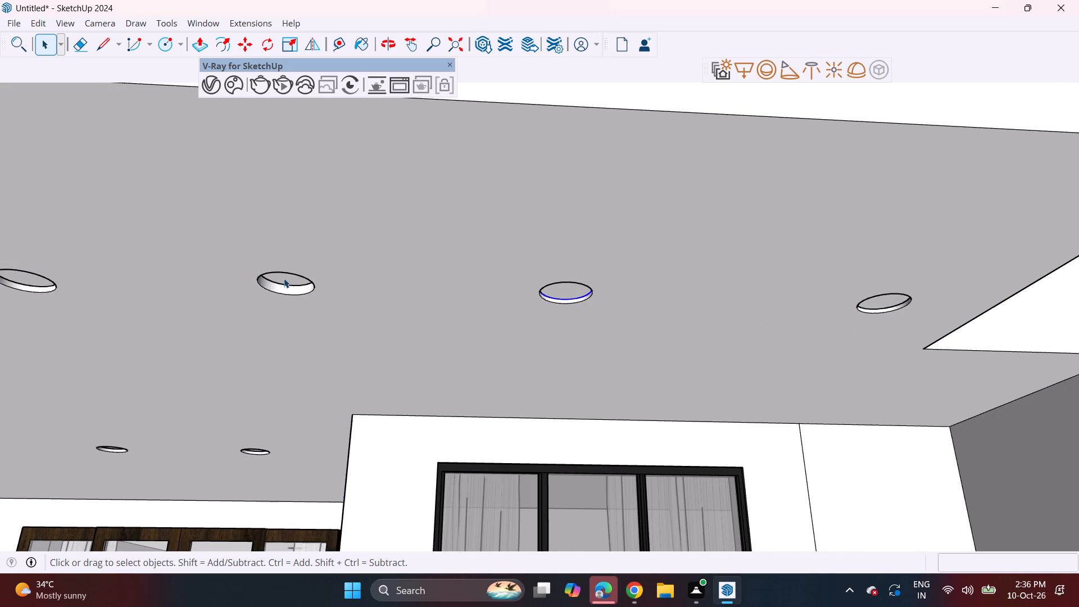
left_click(284, 278)
double_click(284, 278)
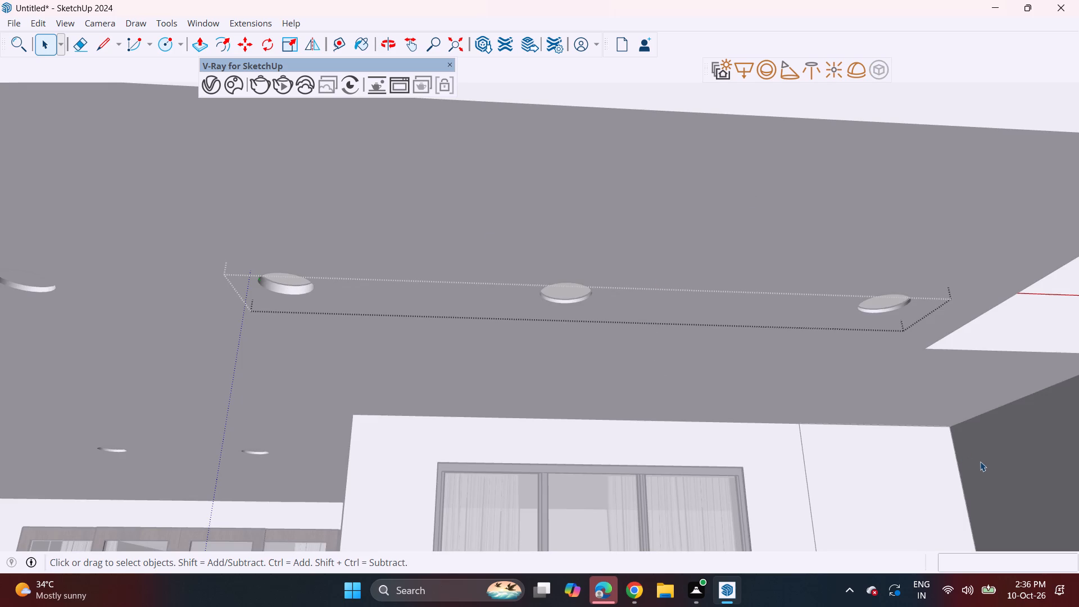
left_click(982, 462)
scroll(838, 420, "down", 7)
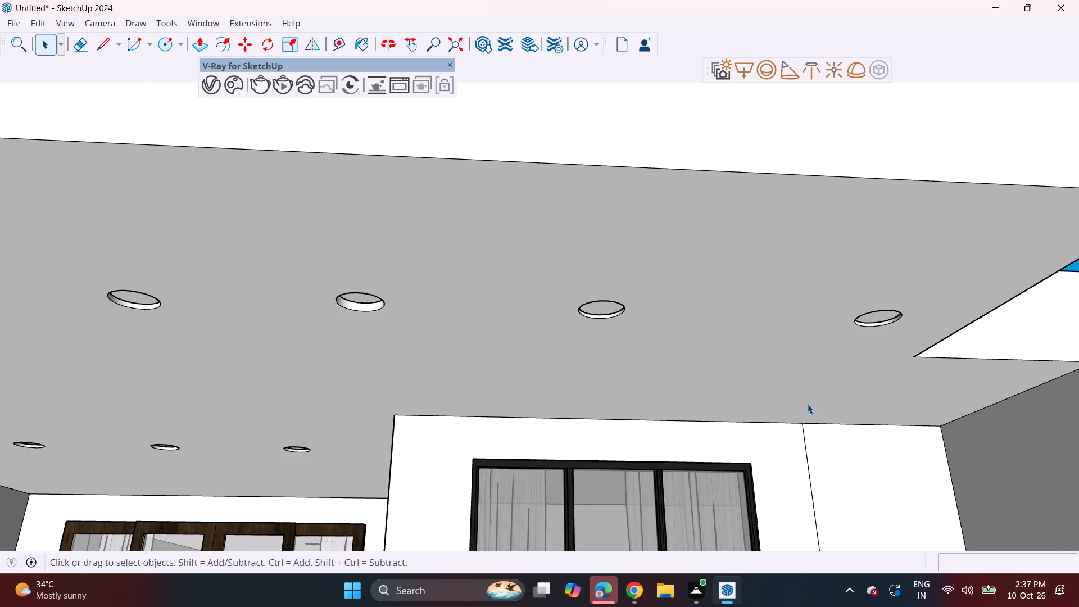
Draw five 5" radius circles in a row from front to back on the ground-floor porch ceiling, beside the side columns.
scroll(808, 404, "down", 19)
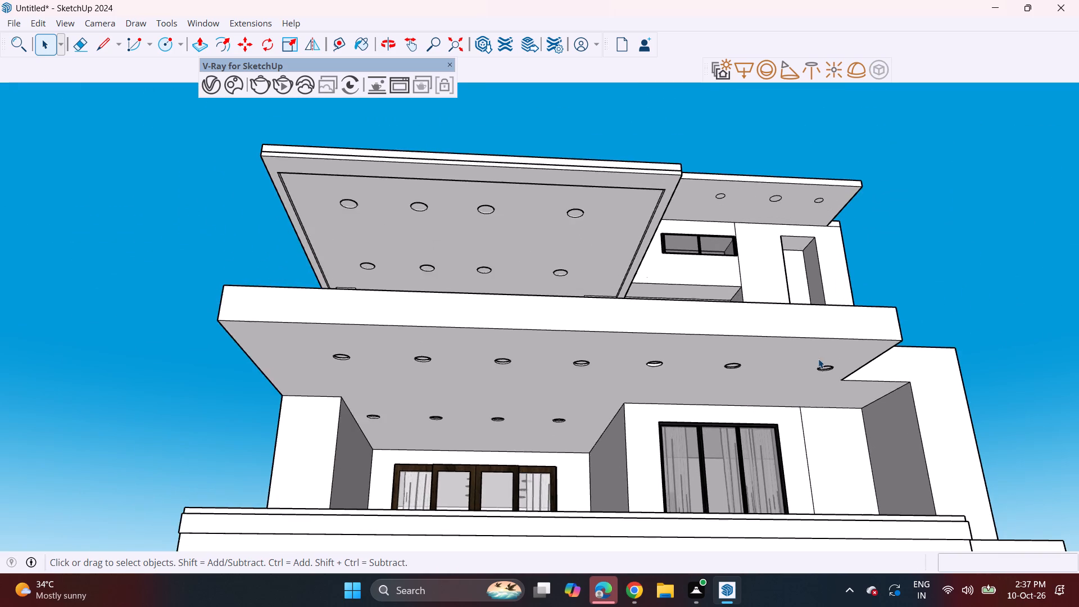
middle_click_drag(818, 358, 803, 395)
scroll(795, 381, "down", 7)
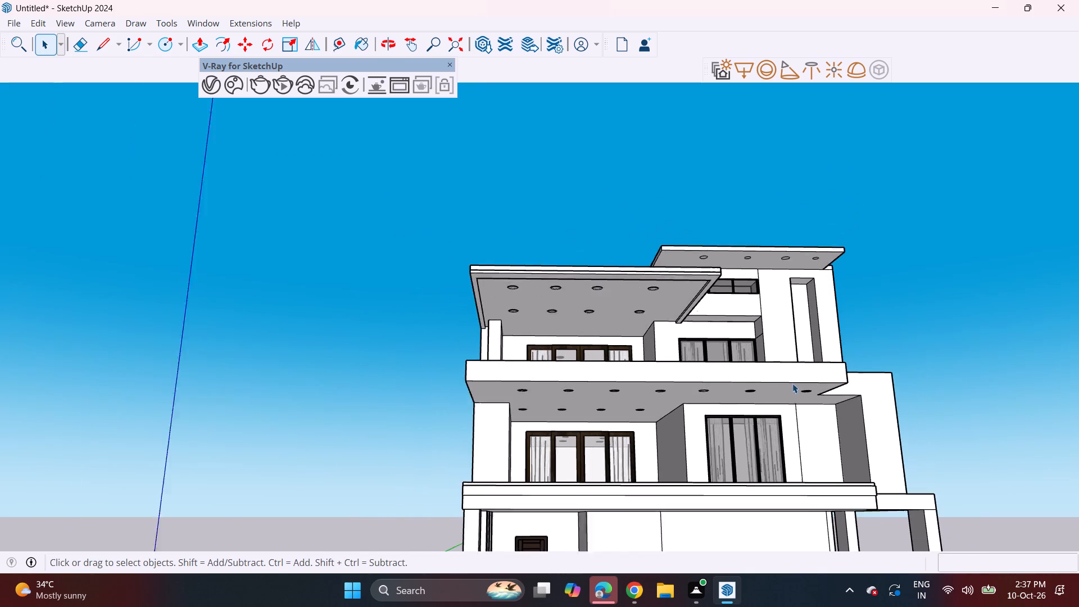
scroll(796, 392, "down", 2)
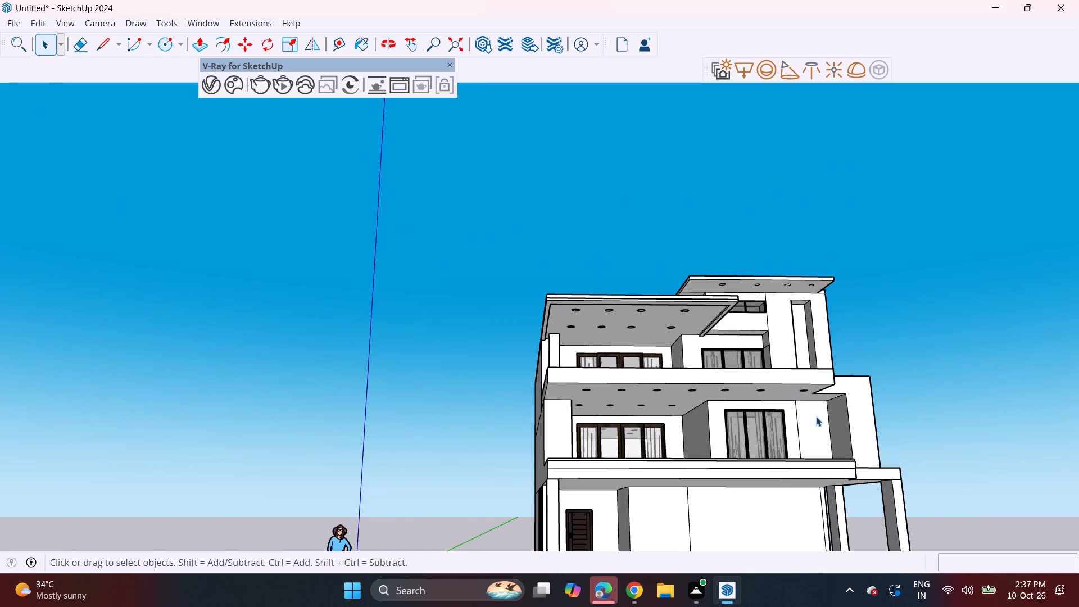
middle_click_drag(815, 430, 755, 380, "shift")
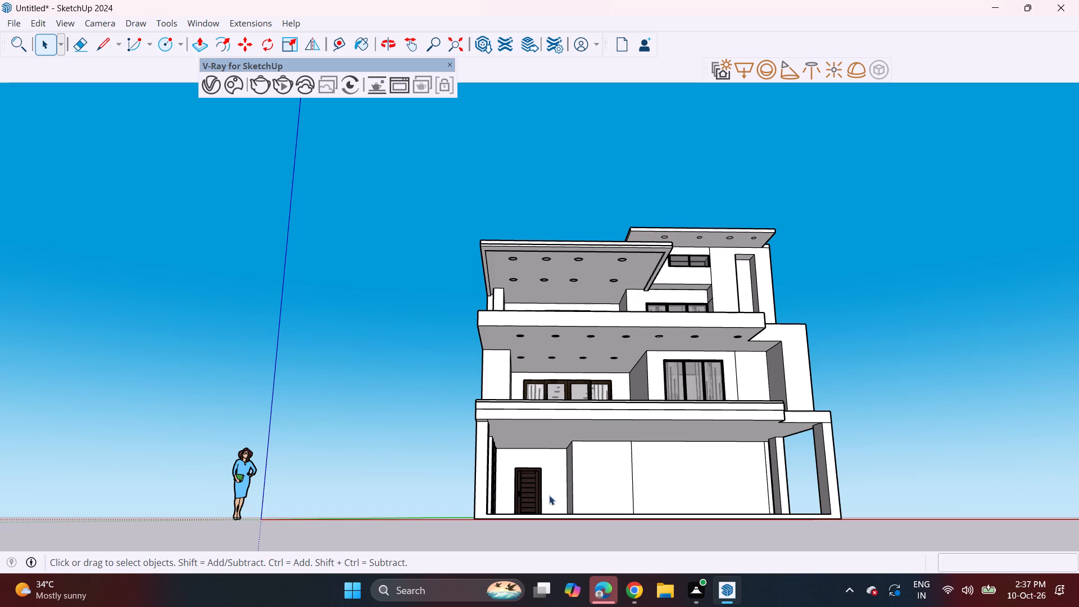
middle_click_drag(467, 426, 493, 393)
scroll(595, 449, "up", 2)
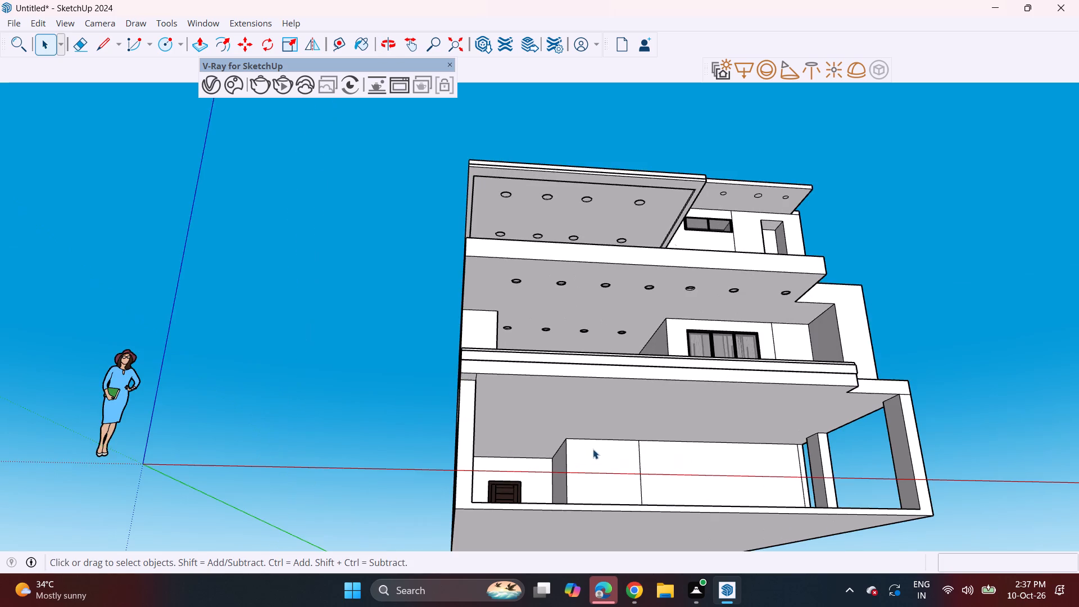
middle_click_drag(593, 449, 573, 455)
scroll(573, 455, "up", 1)
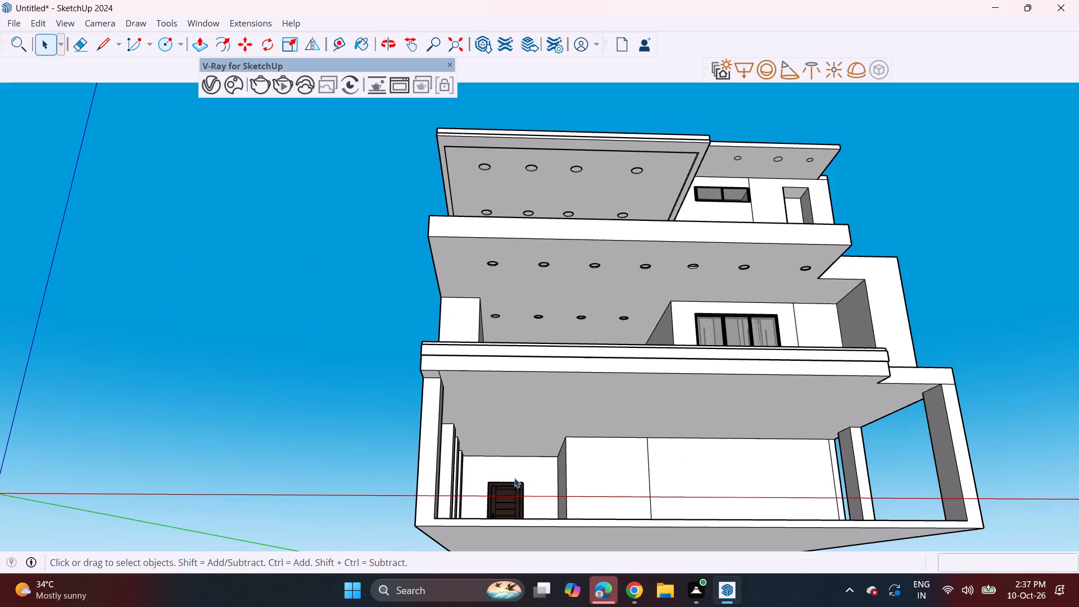
scroll(491, 465, "up", 4)
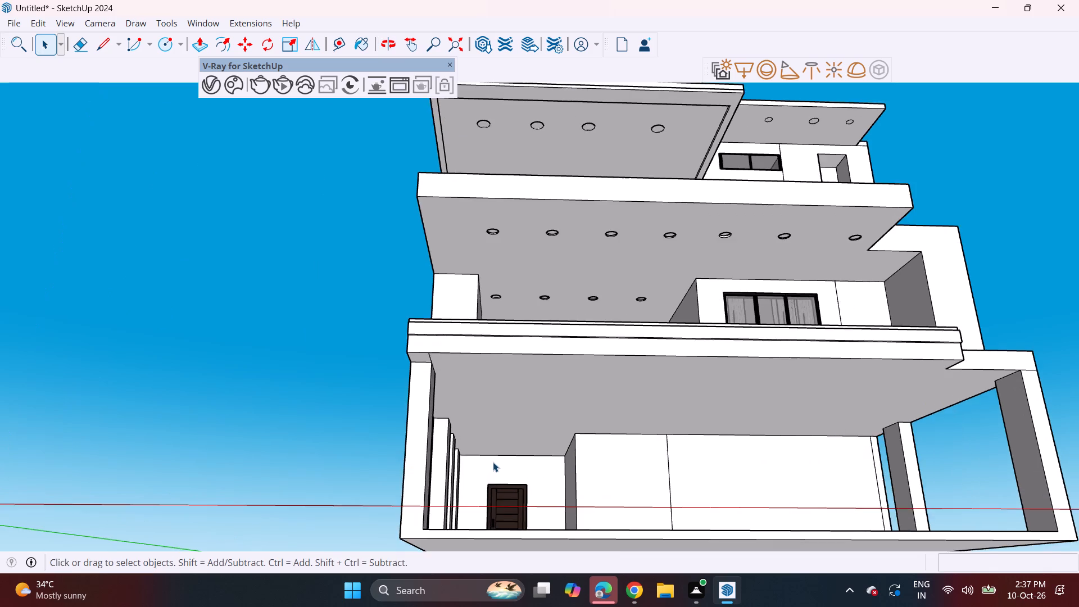
scroll(494, 461, "up", 3)
left_click(169, 43)
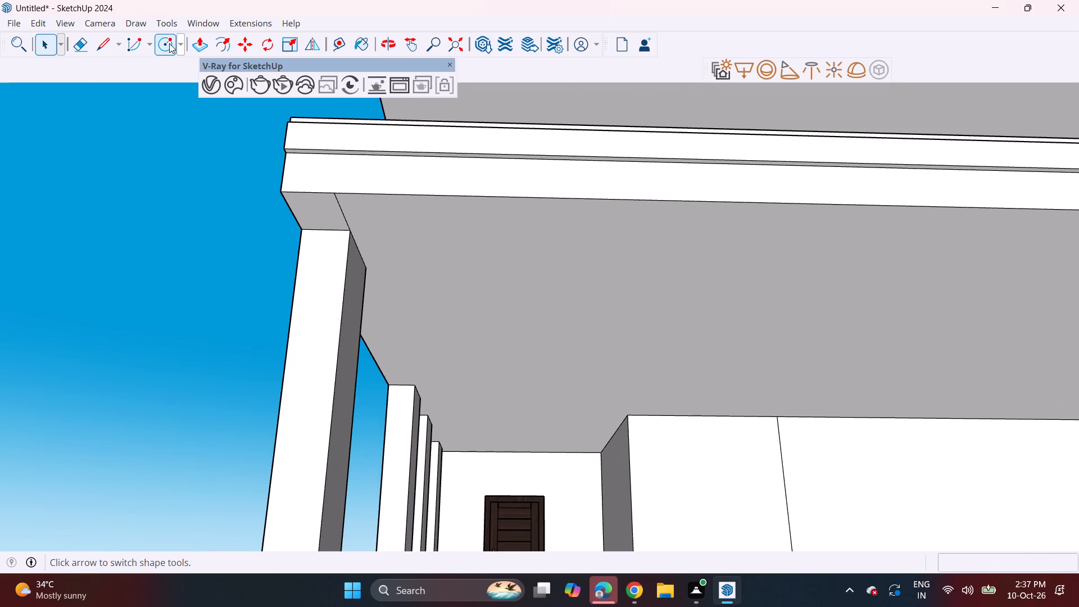
left_click(421, 242)
left_click(427, 250)
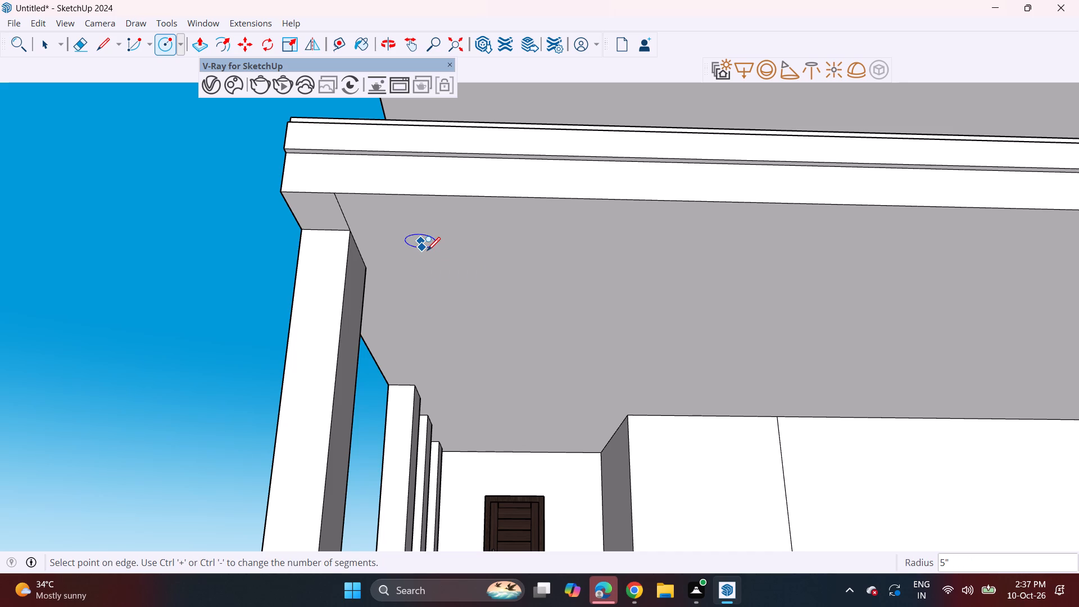
left_click(440, 301)
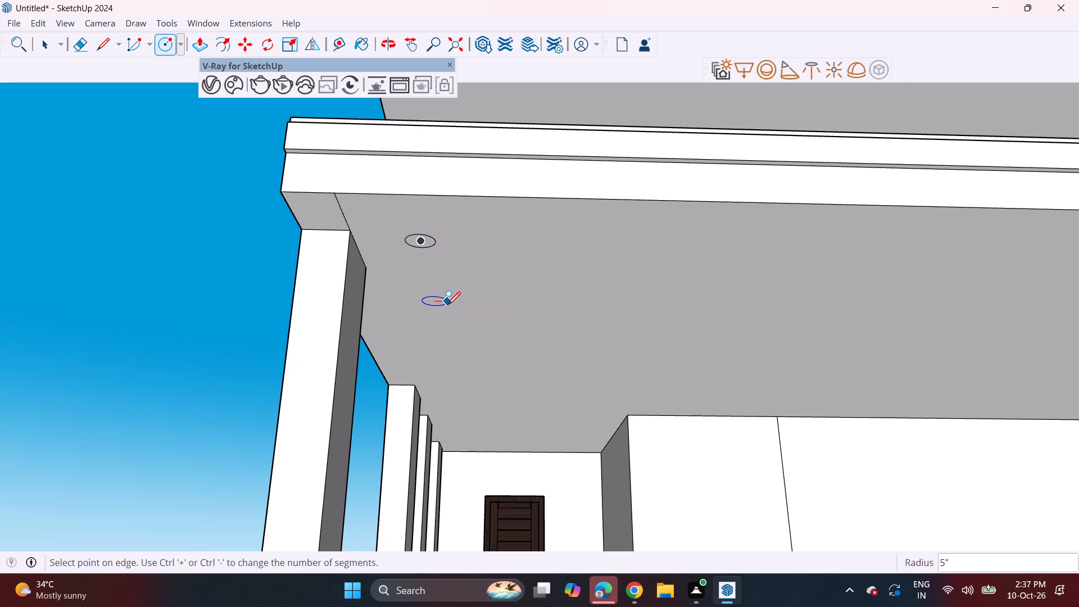
left_click(447, 304)
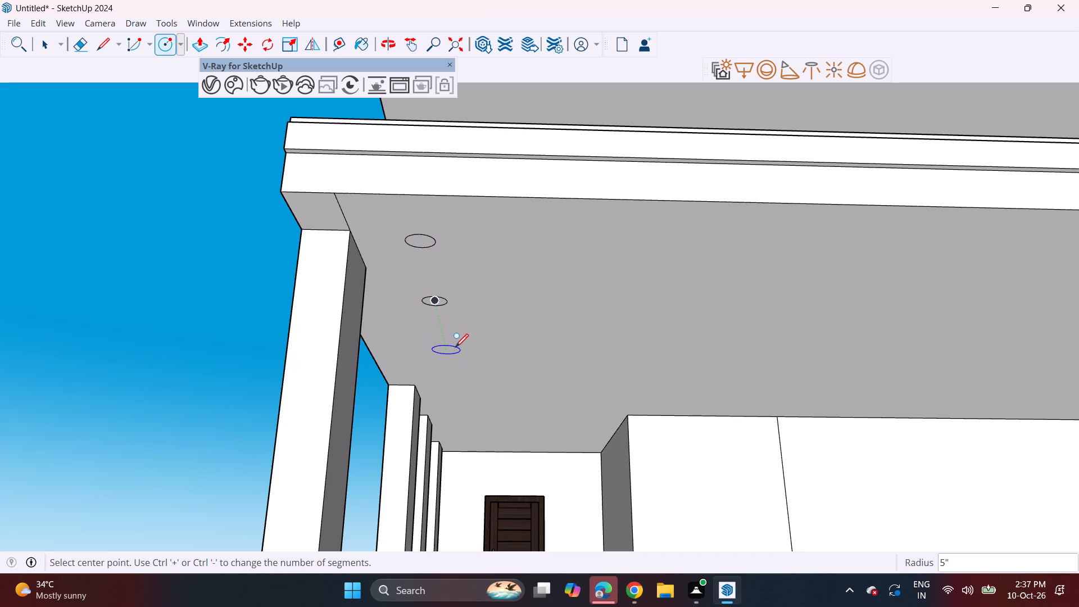
double_click(455, 346)
left_click(457, 349)
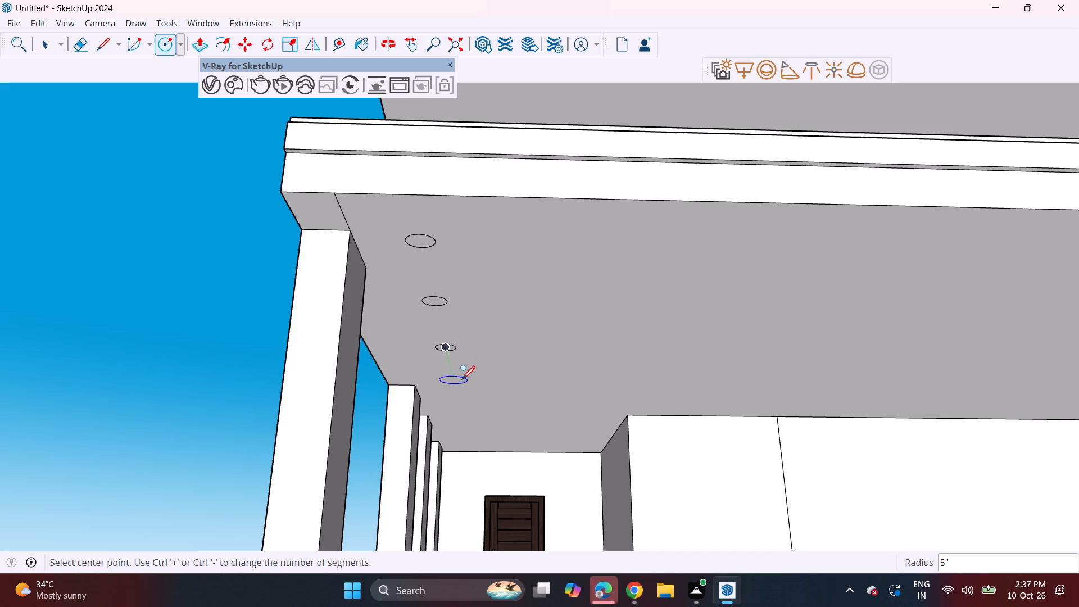
left_click(462, 379)
double_click(470, 384)
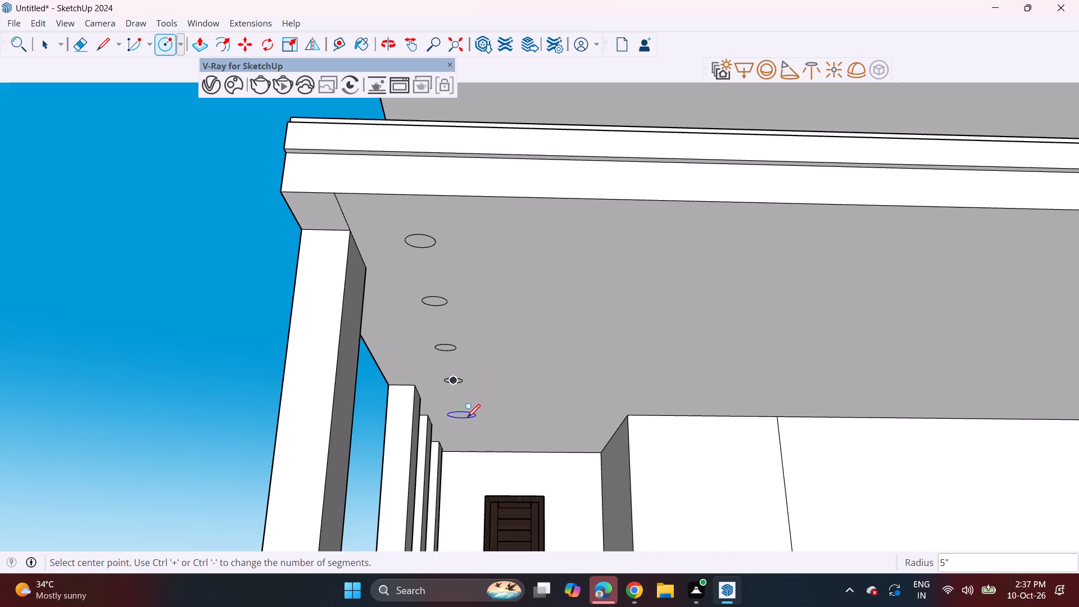
left_click(477, 422)
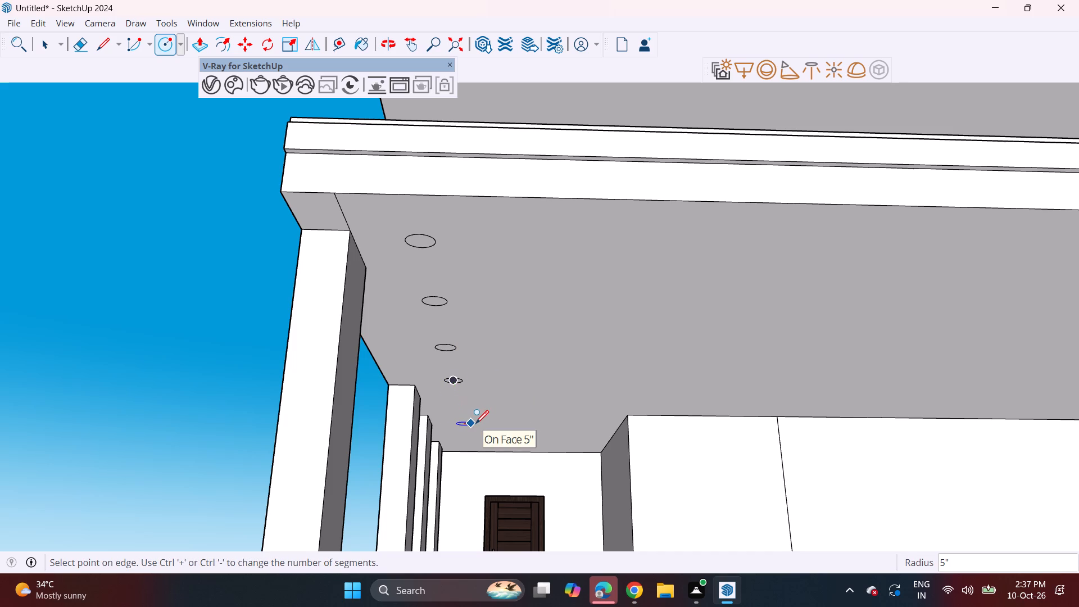
left_click(475, 423)
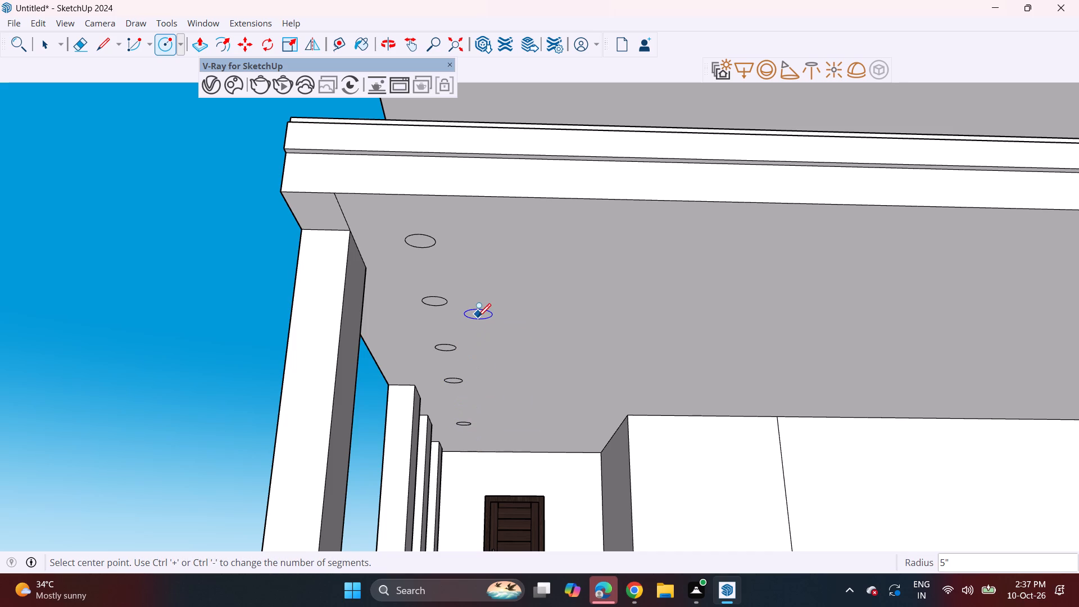
Copy the row of five porch ceiling circles about 4' 8 5/16" along the ceiling's front edge.
key("space")
left_click(428, 246)
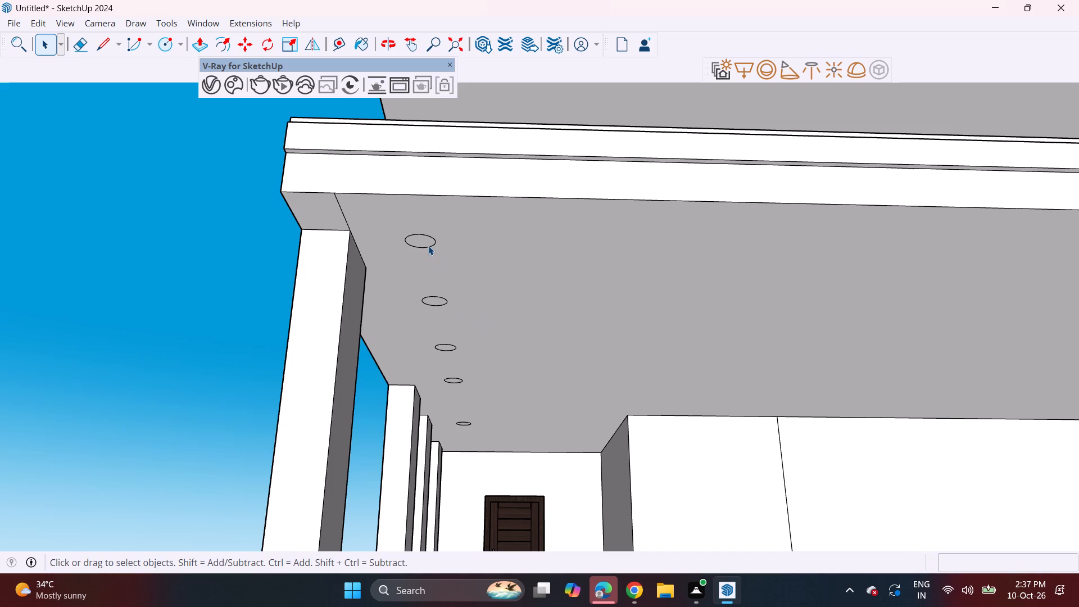
double_click(443, 305, "ctrl")
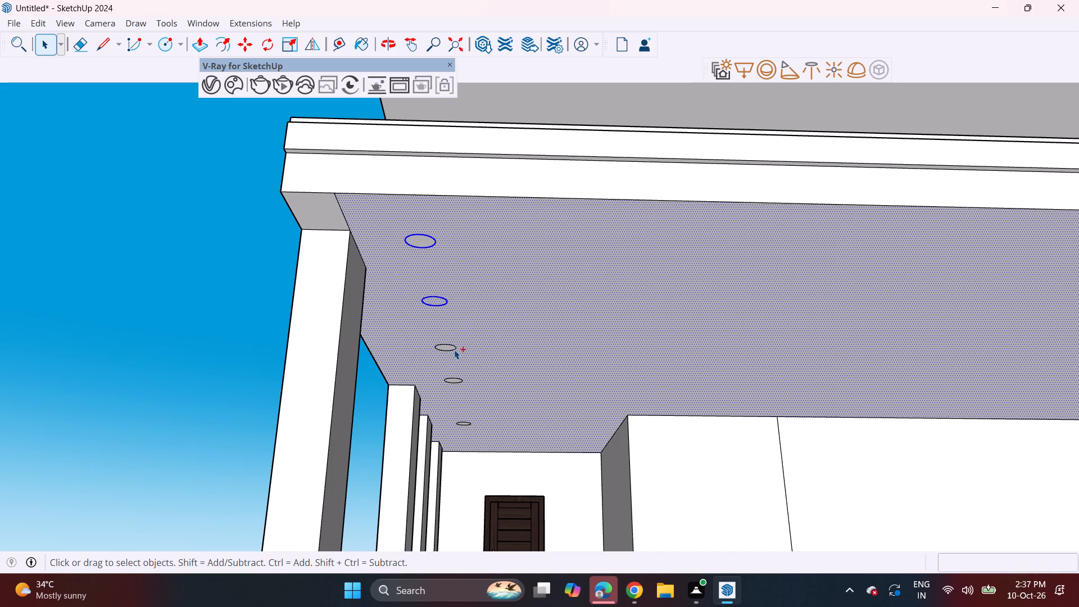
left_click(454, 350, "ctrl")
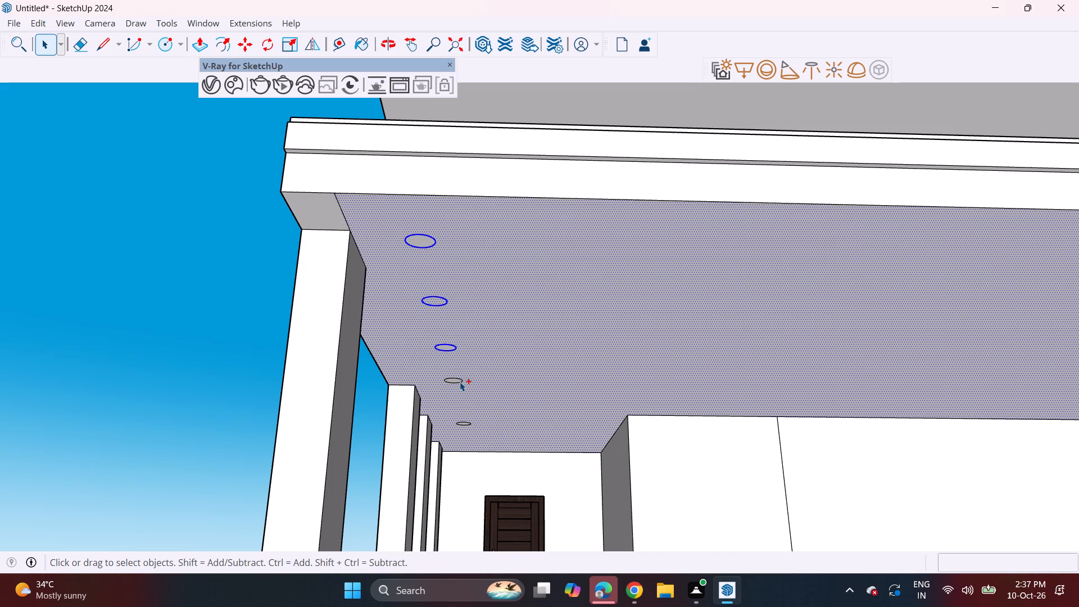
left_click(459, 378, "ctrl")
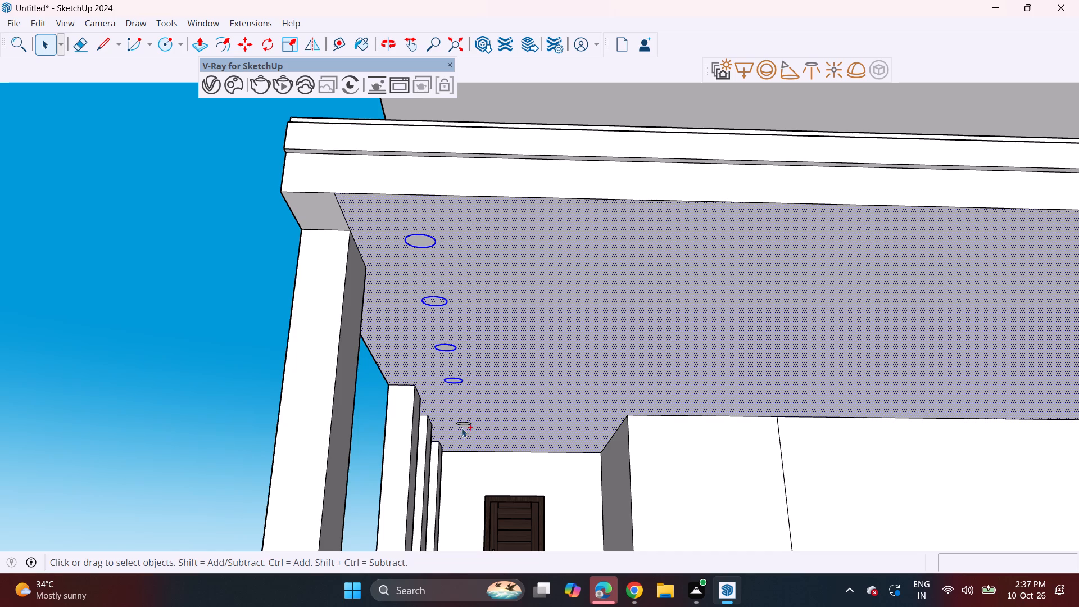
left_click(464, 427, "ctrl")
left_click(485, 404, "ctrl+shift")
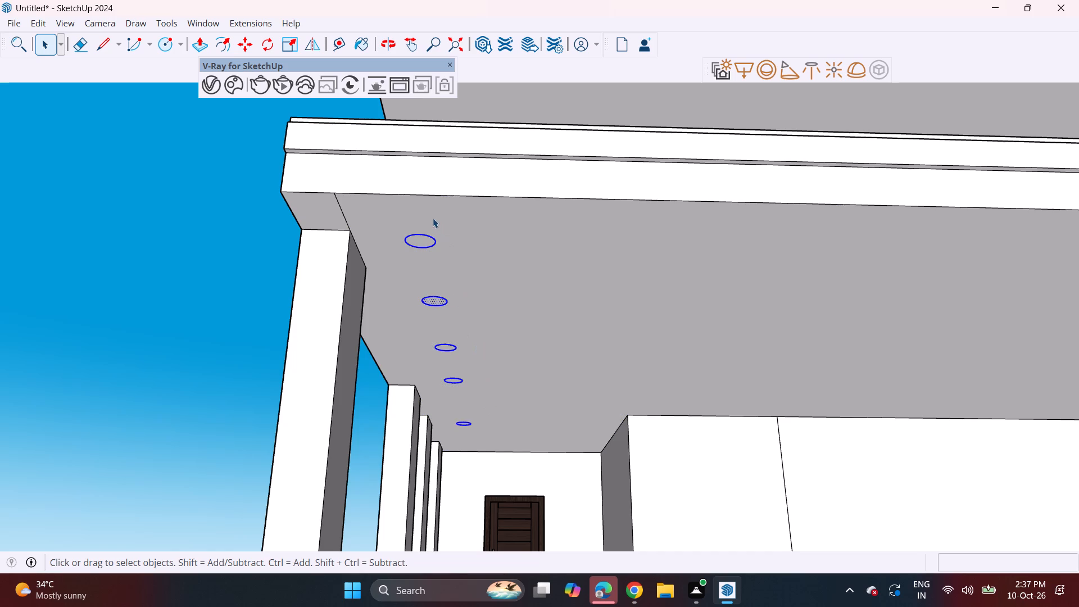
left_click(437, 301, "ctrl+shift")
key("m")
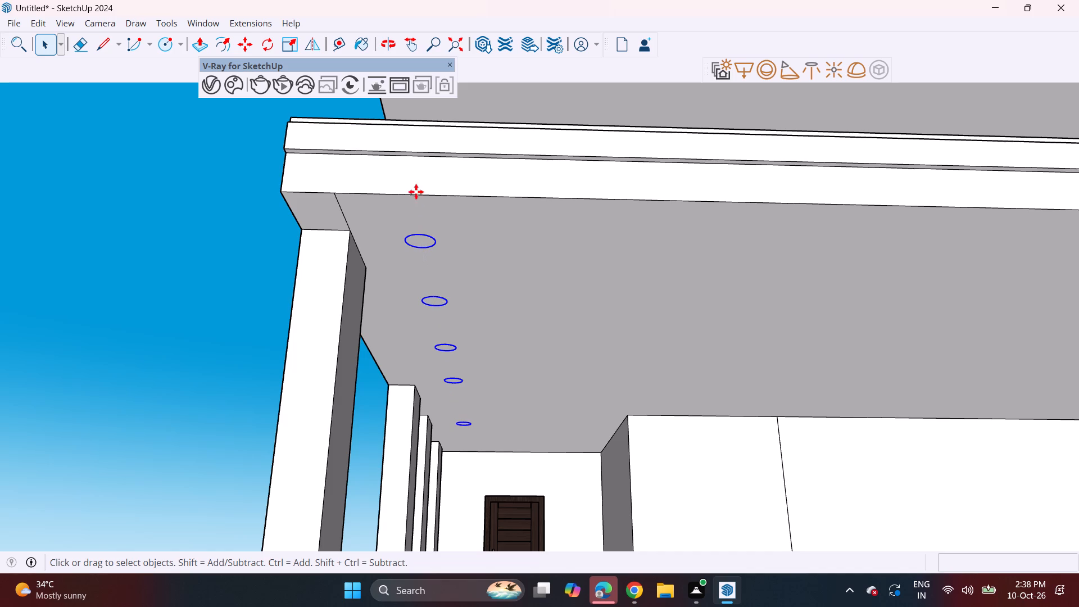
left_click(411, 196)
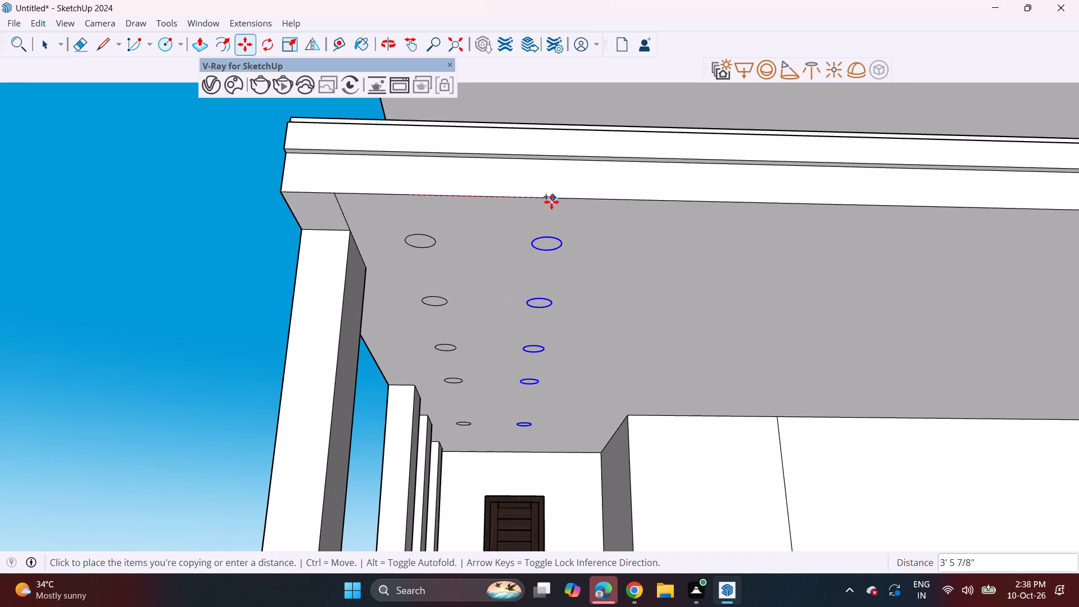
left_click(601, 202)
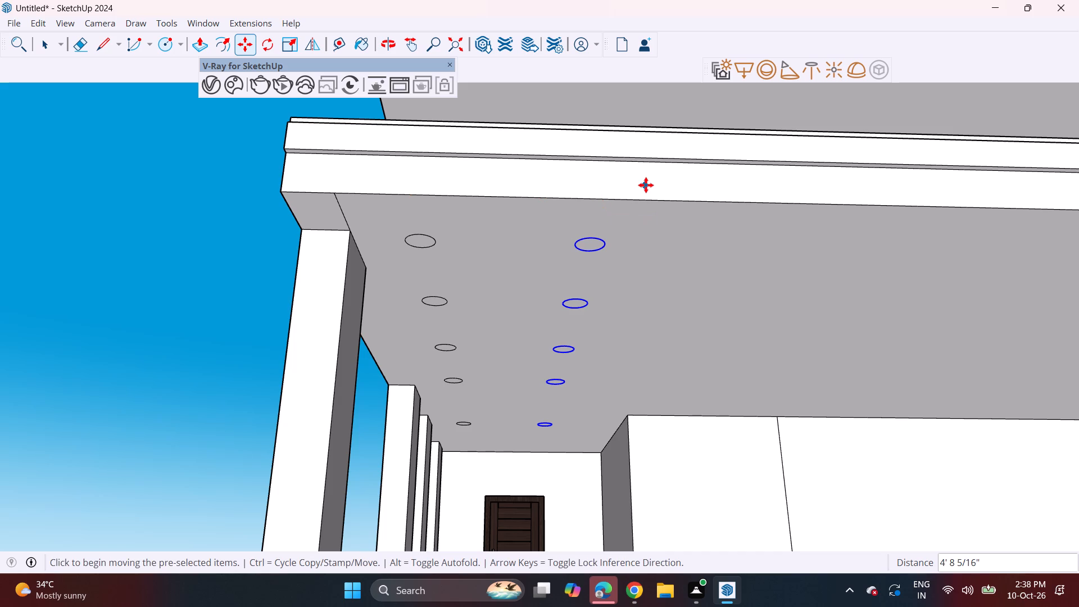
Multiply the copied row of circles by 6 at the same spacing across the porch ceiling.
key("shift+parenleft")
key("BackSpace")
key("shift+asterisk")
key("6")
key("Return")
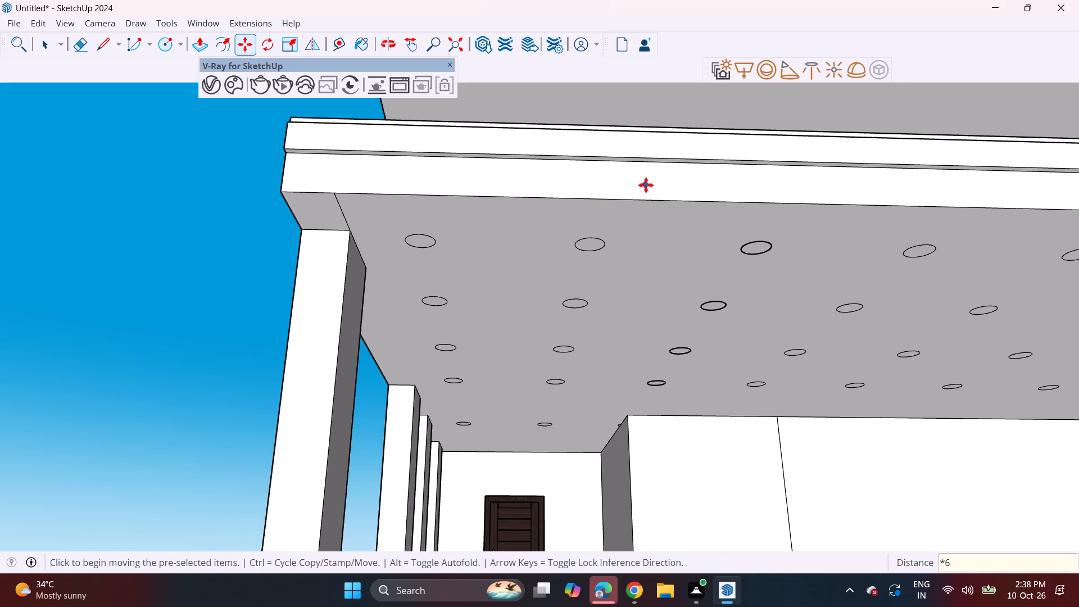
Recess the five circles of the first row beside the side columns 7/8" into the porch ceiling with Push/Pull.
scroll(607, 321, "down", 4)
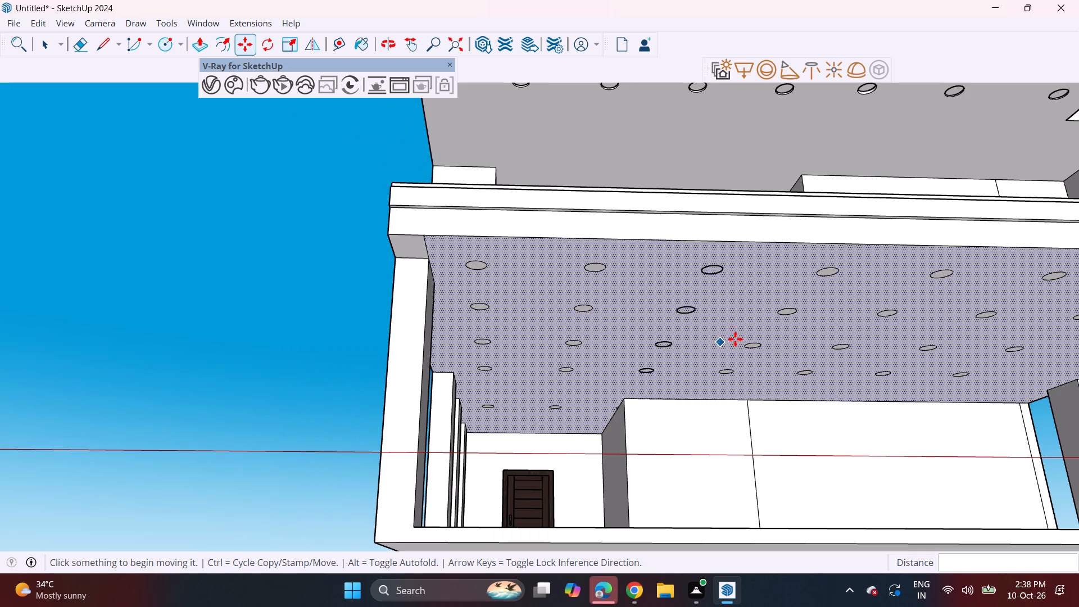
middle_click_drag(883, 341, 706, 324)
middle_click_drag(696, 315, 702, 329)
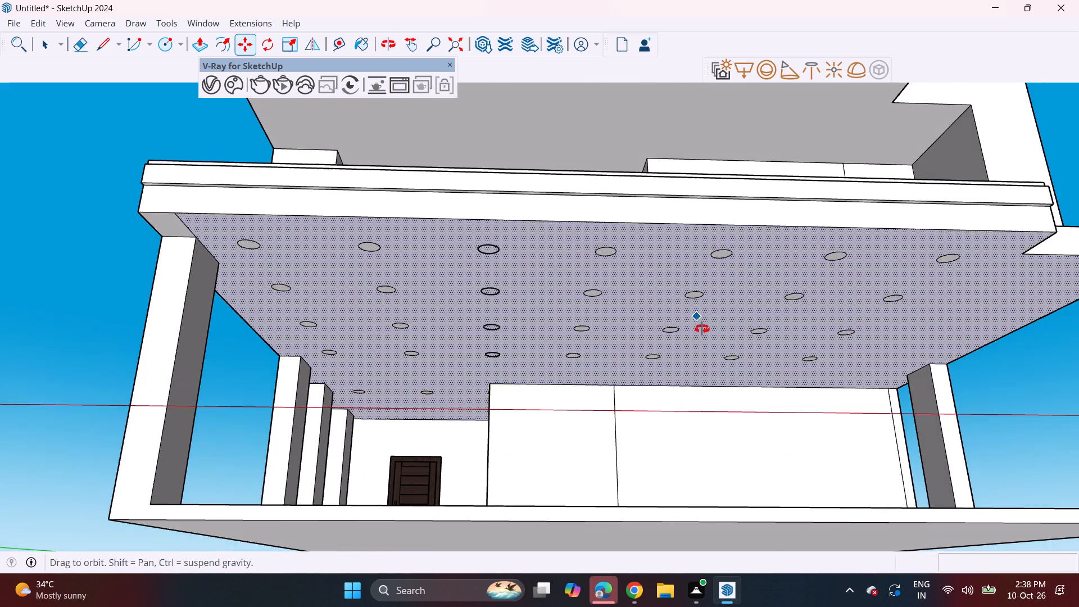
middle_click_drag(702, 329, 701, 330)
middle_click_drag(382, 321, 475, 316, "shift")
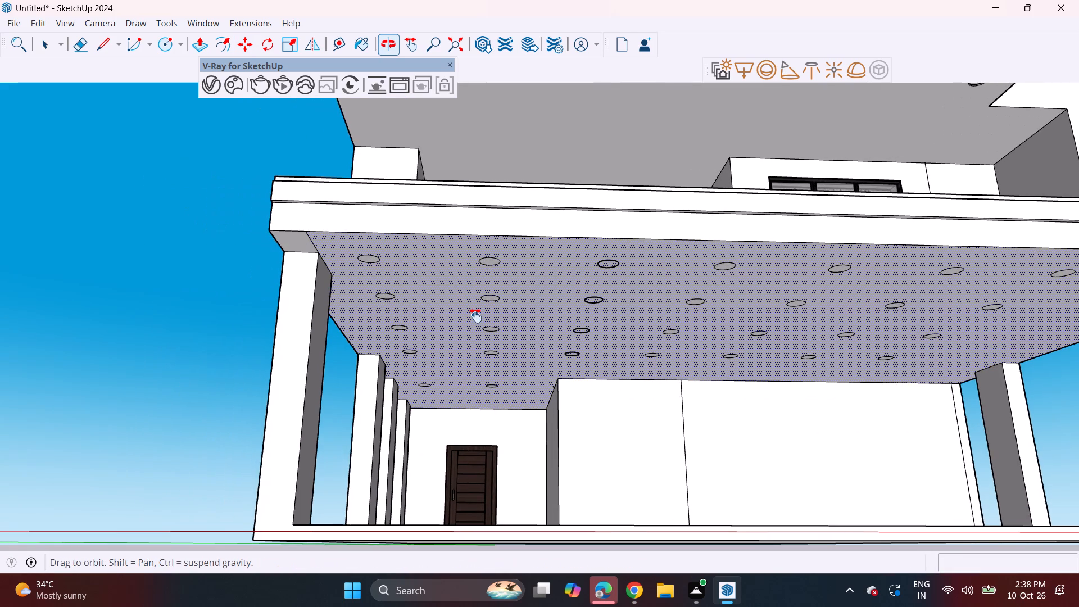
scroll(401, 271, "up", 2)
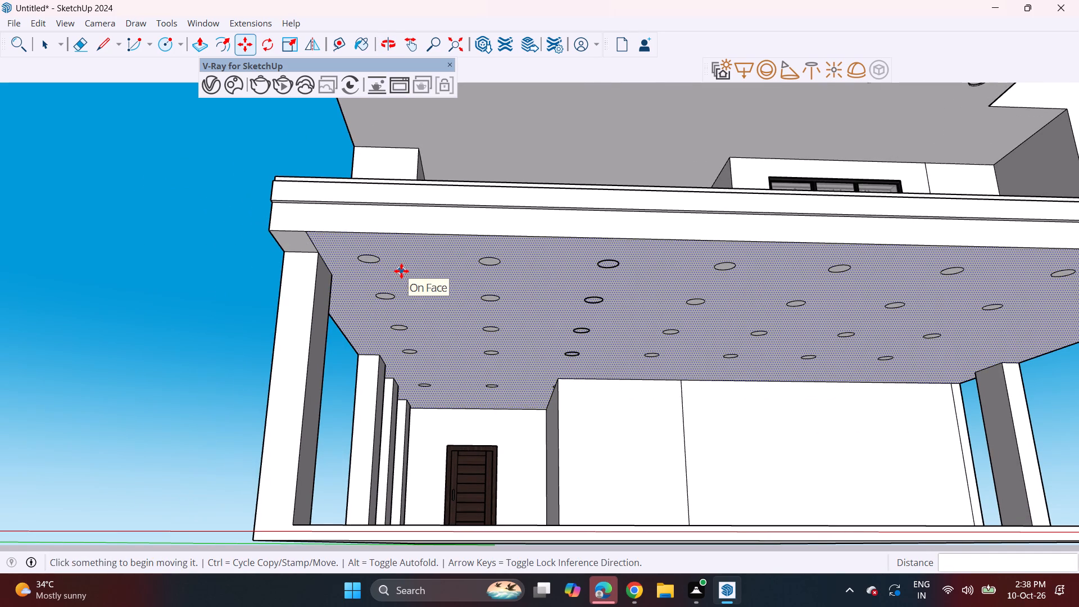
scroll(401, 271, "up", 3)
key("space")
key("p")
scroll(365, 265, "up", 1)
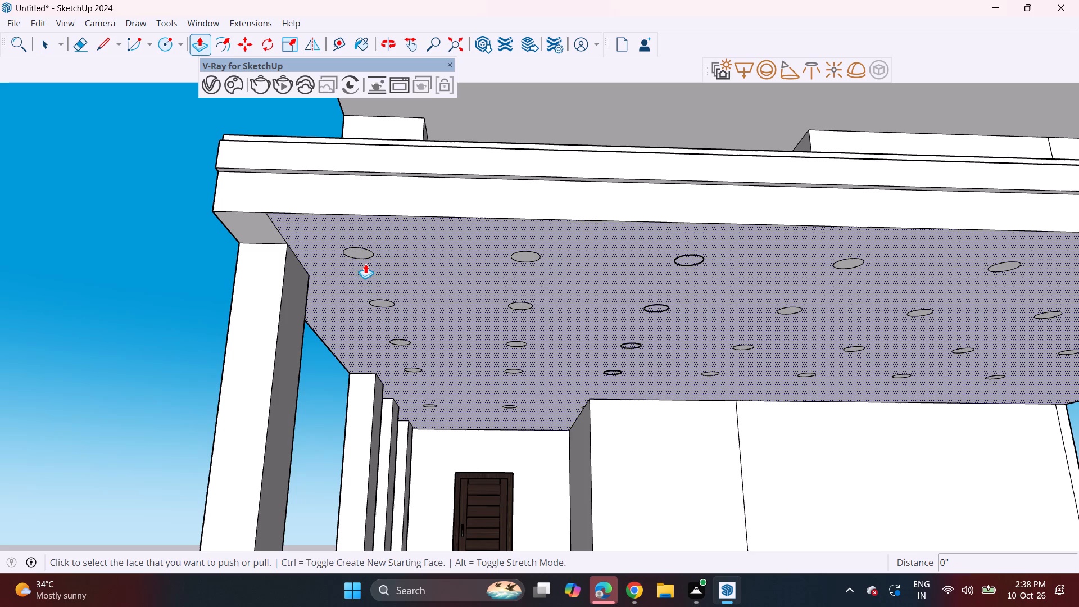
scroll(365, 264, "up", 2)
left_click(361, 256)
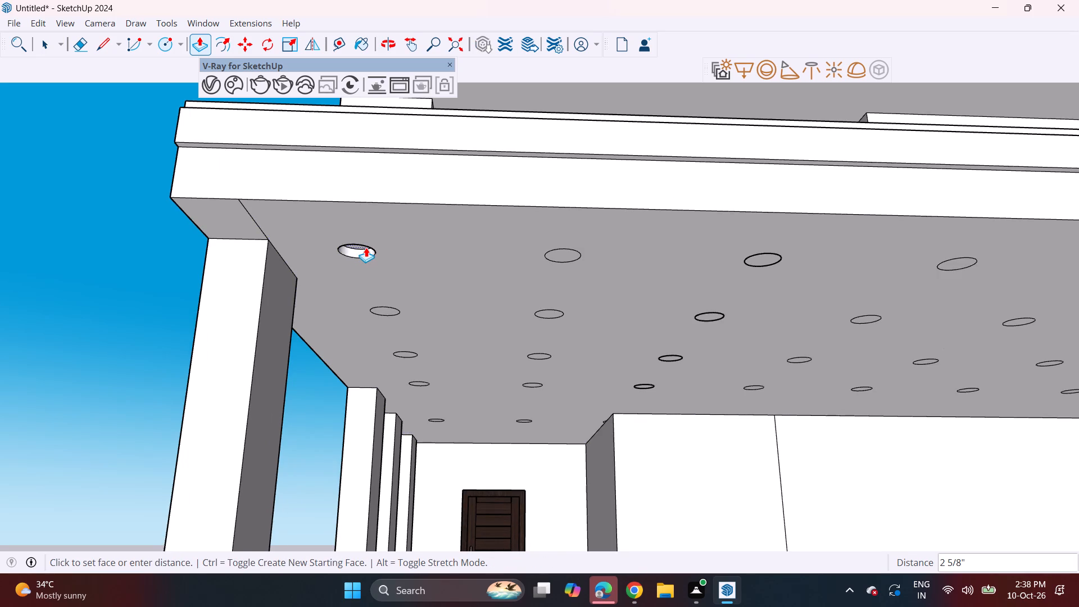
left_click(364, 253)
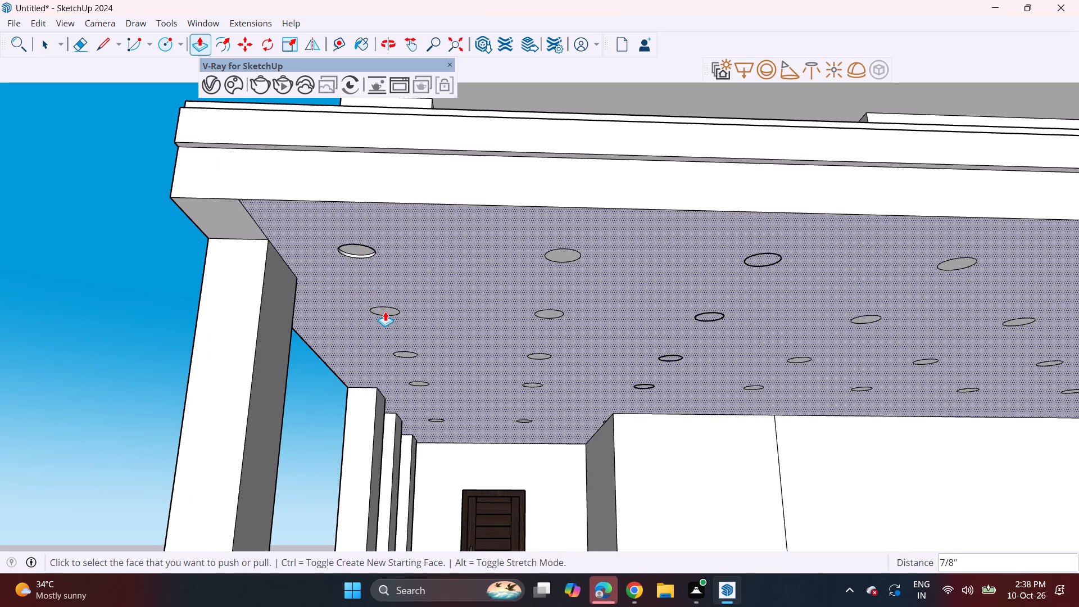
double_click(385, 311)
scroll(401, 358, "up", 7)
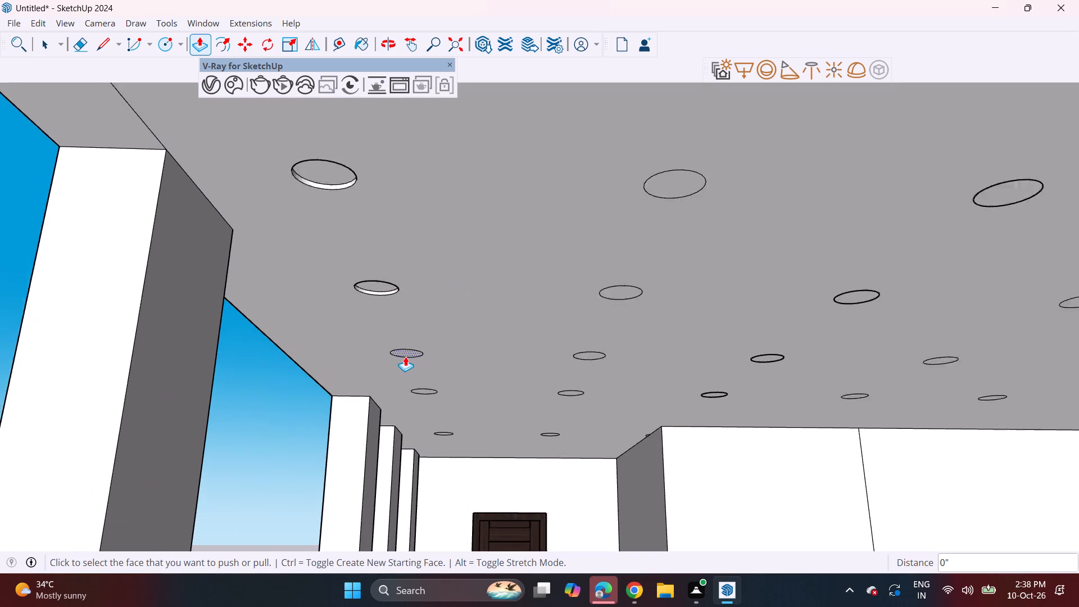
double_click(405, 356)
double_click(427, 396)
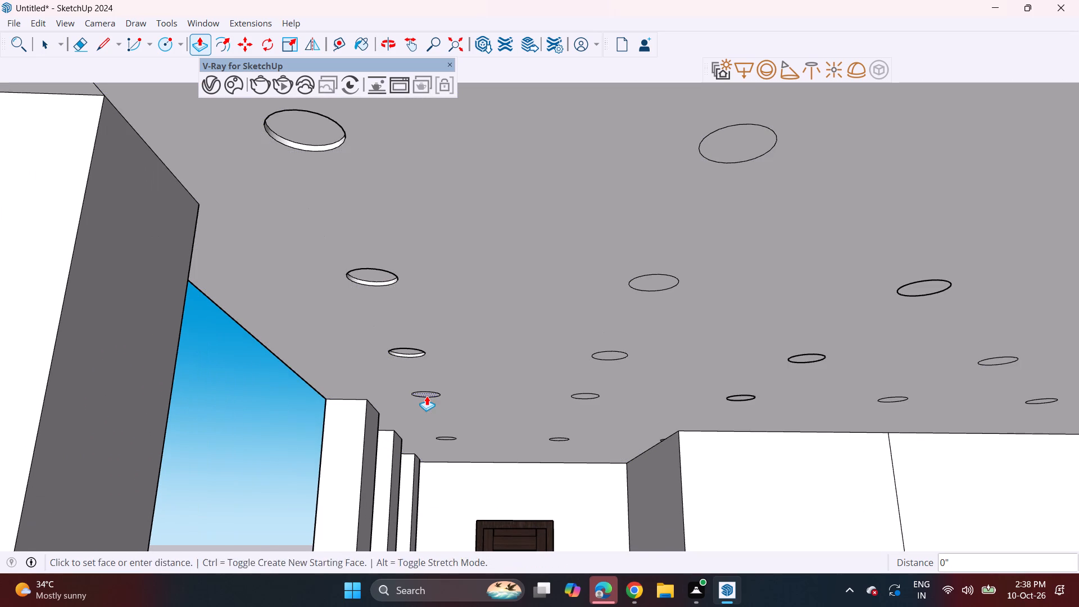
triple_click(446, 440)
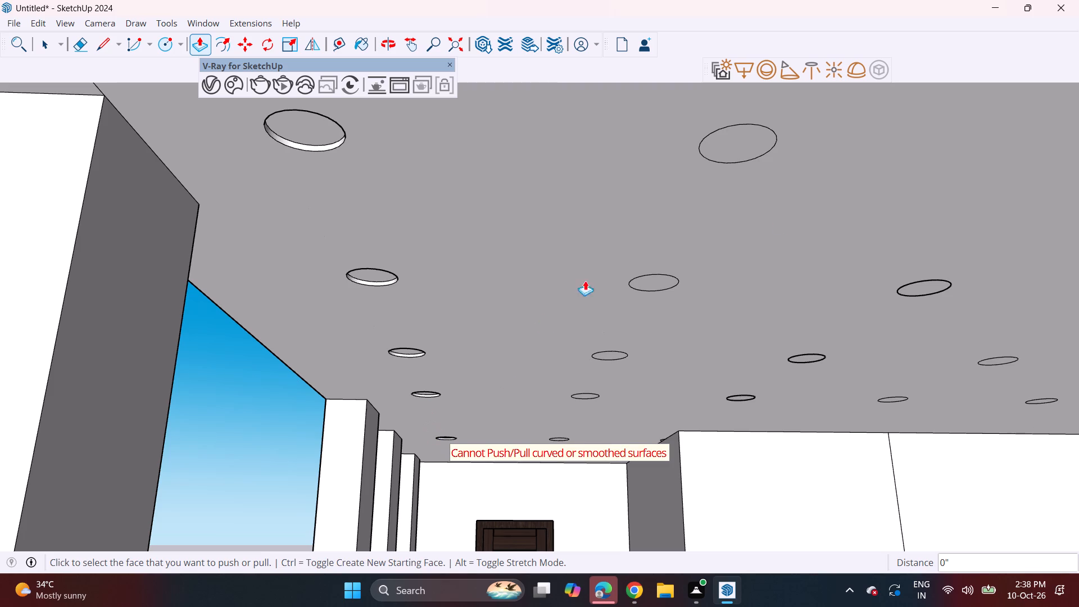
Recess the four rear circles of the second porch ceiling row, repeating the first row's Push/Pull depth.
left_click(563, 438)
key("Escape")
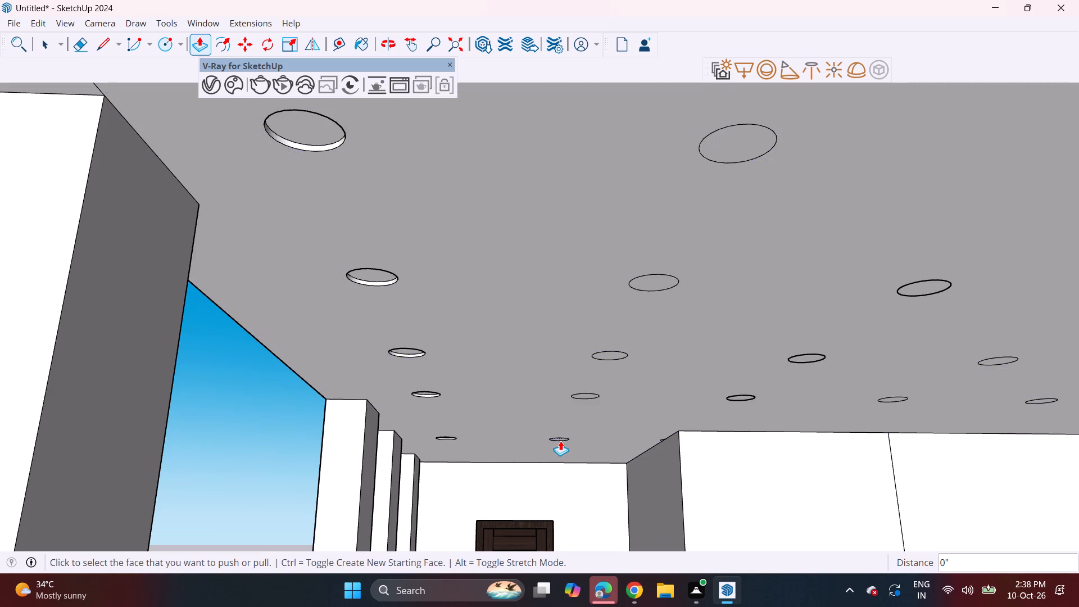
triple_click(561, 441)
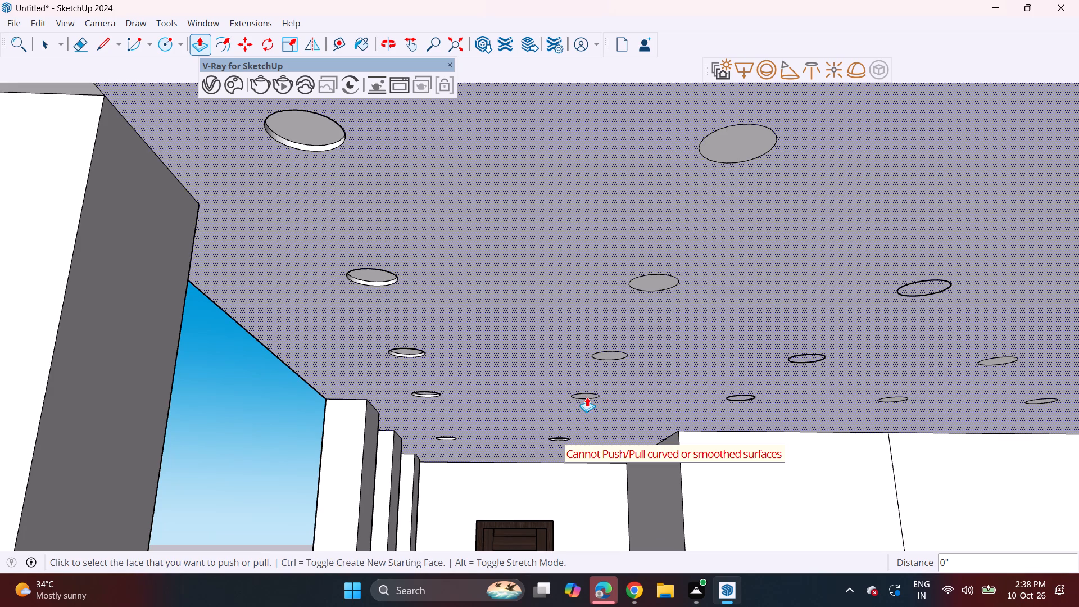
double_click(589, 397)
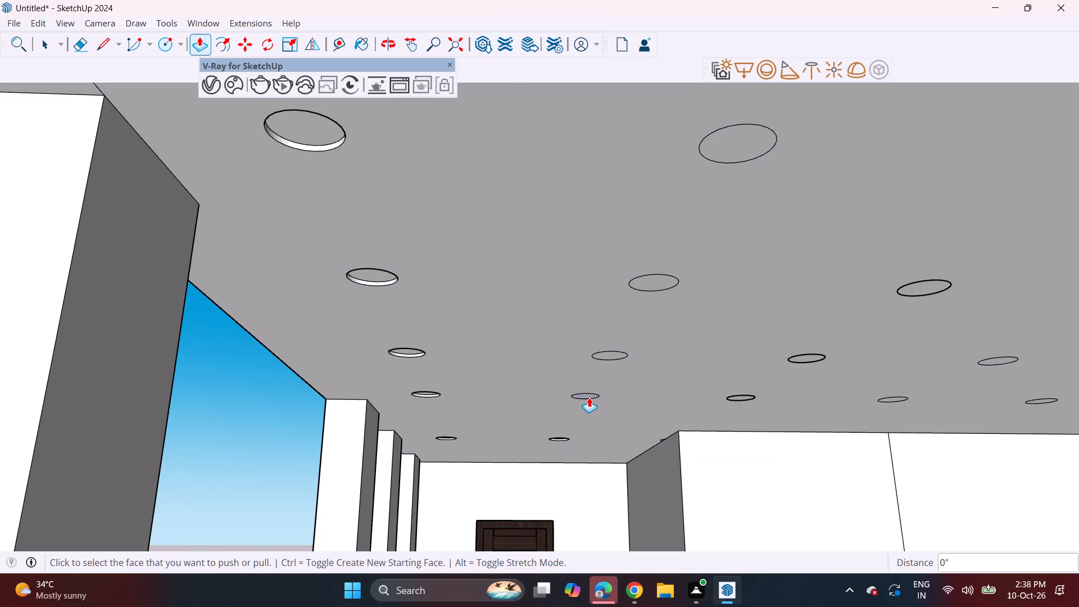
double_click(614, 357)
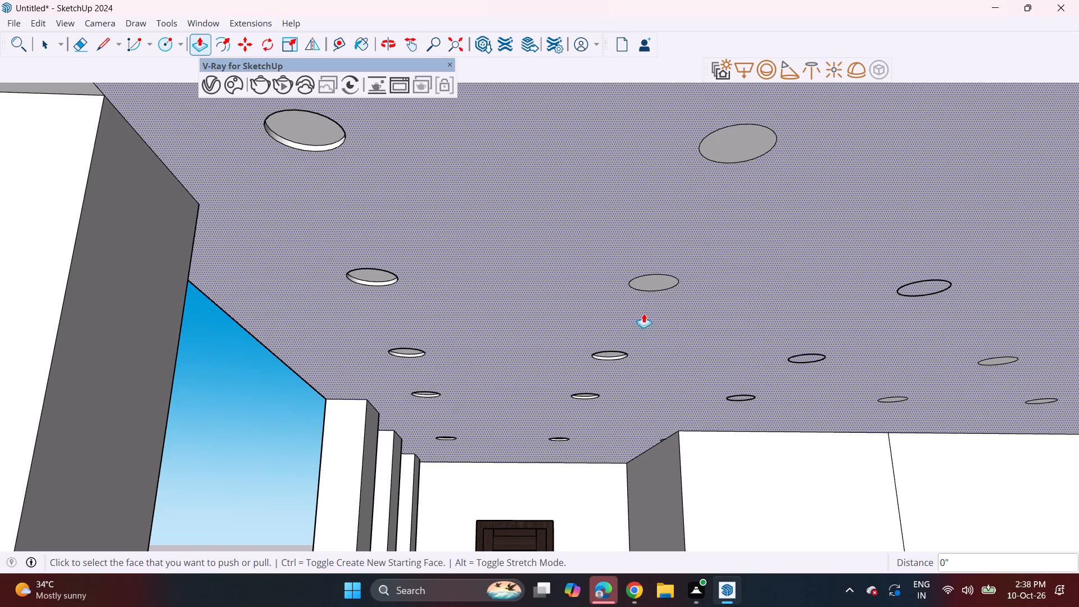
double_click(656, 279)
Recess the front circle of the second row about 1/2" into the porch ceiling.
left_click(738, 143)
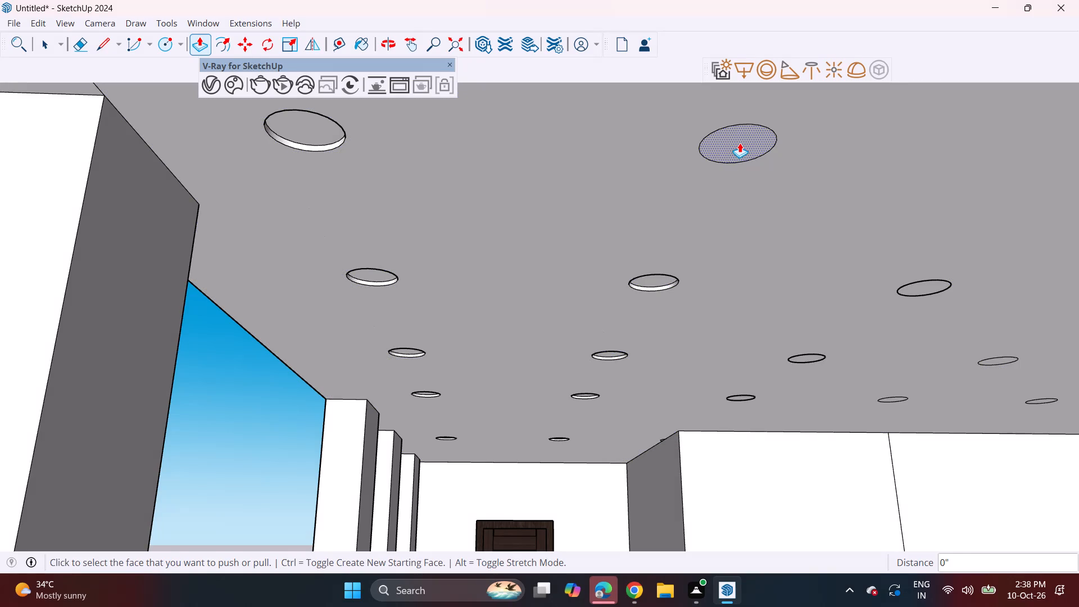
left_click(740, 143)
key("ctrl+z")
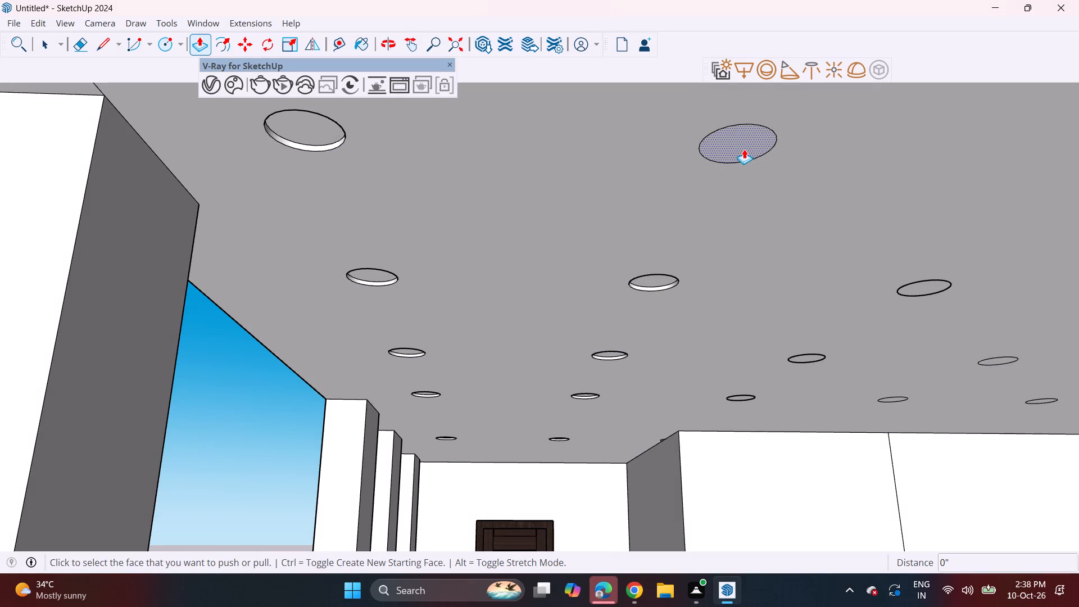
double_click(744, 149)
key("ctrl+z")
left_click(735, 154)
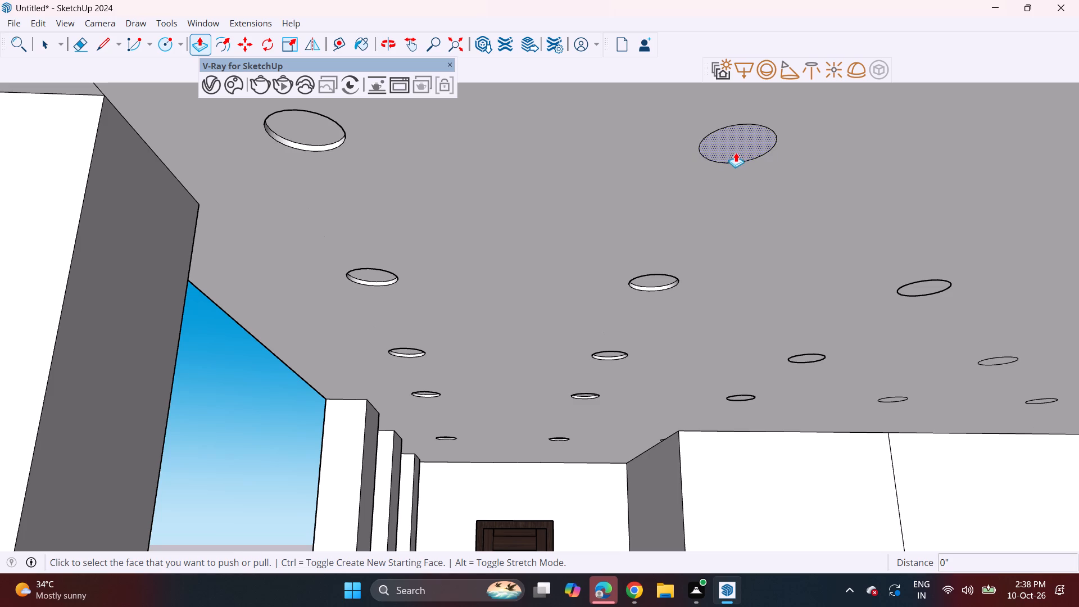
left_click(741, 150)
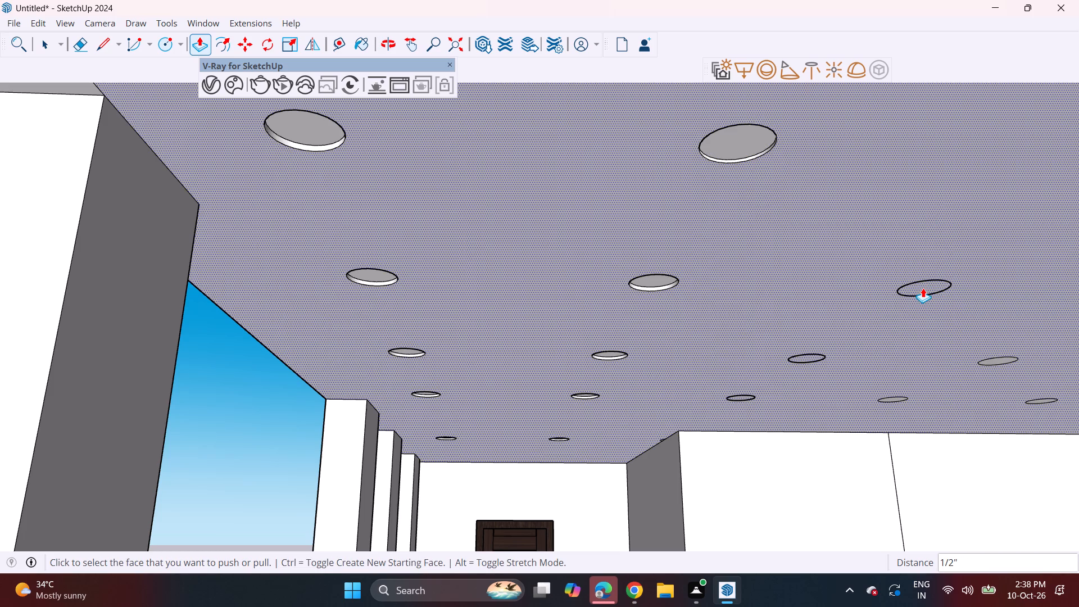
Examine the thick-edged third row of porch ceiling circles, test-selecting the surfaces in and around the circles.
key("space")
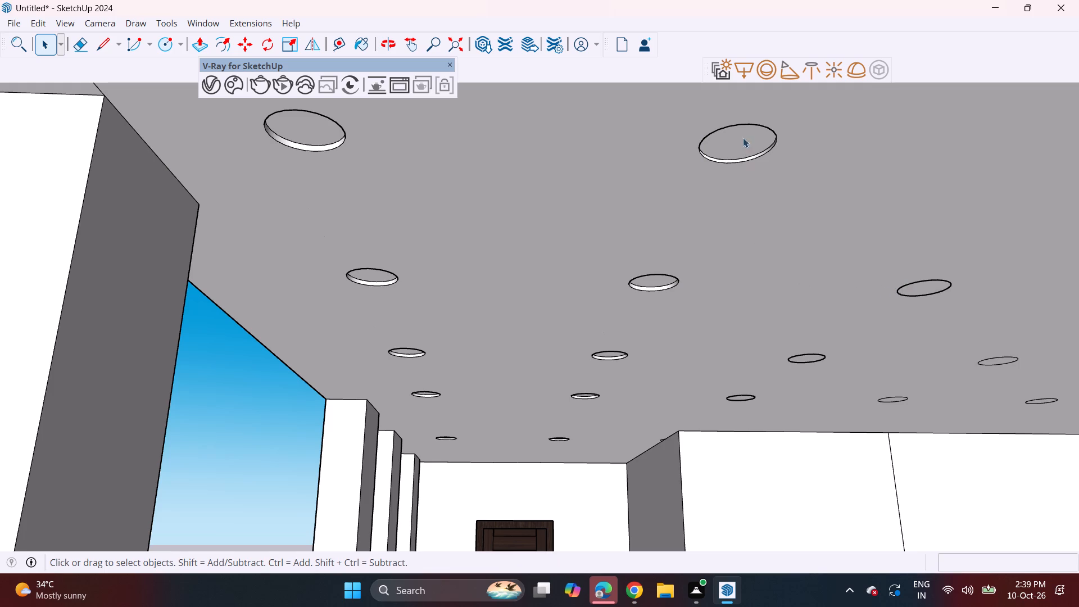
key("p")
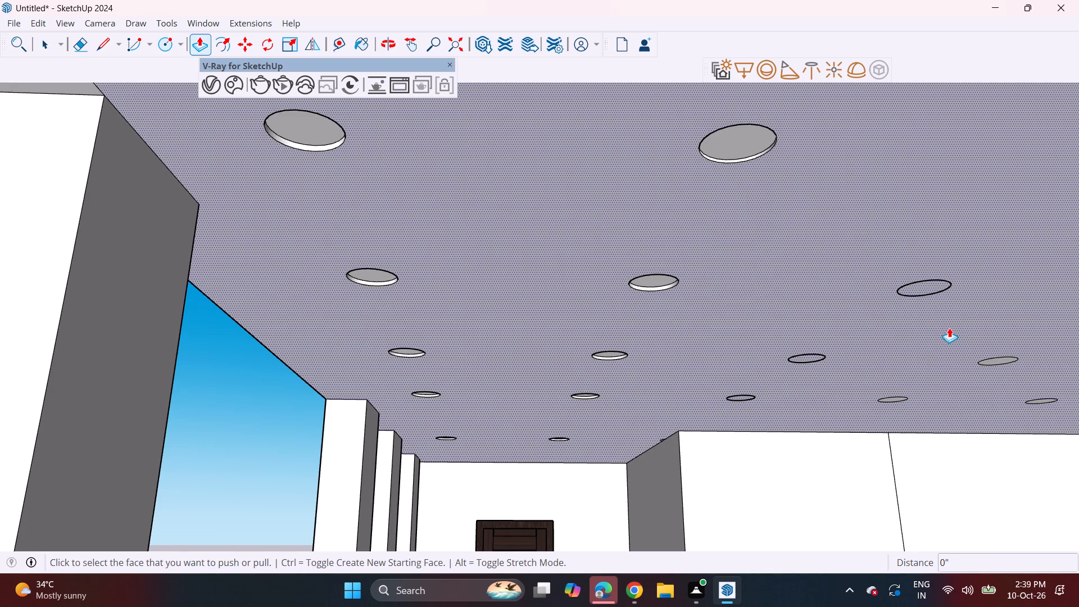
middle_click_drag(951, 328, 884, 280)
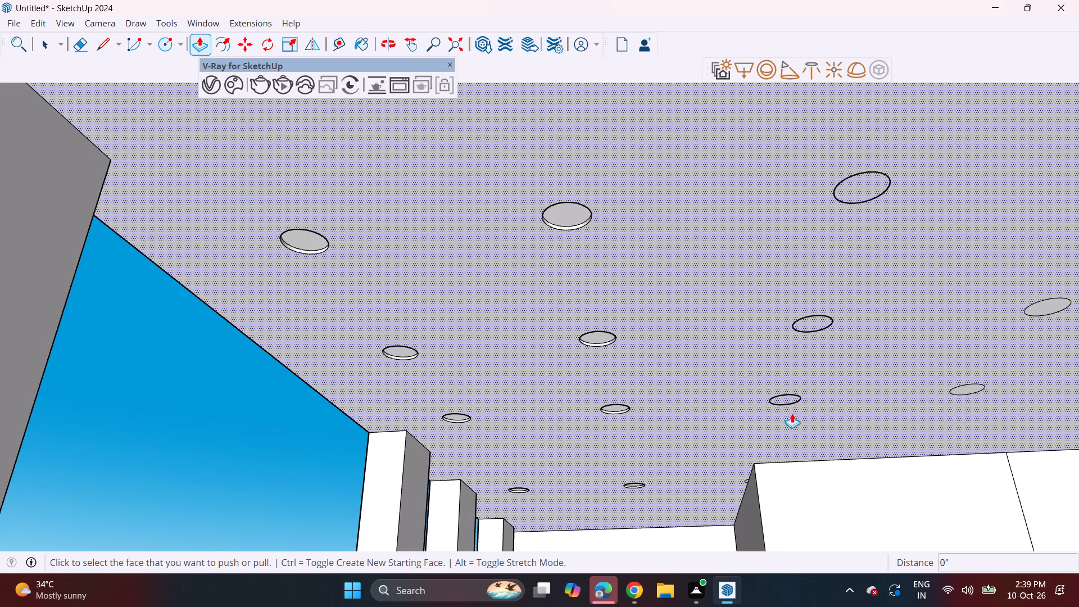
scroll(786, 369, "down", 7)
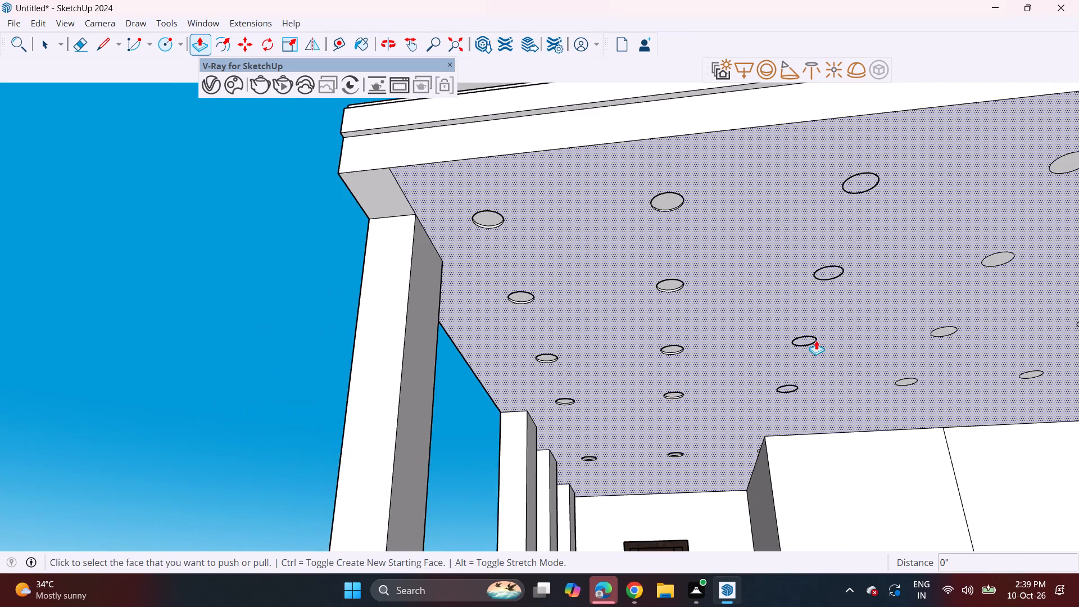
key("space")
left_click(997, 259)
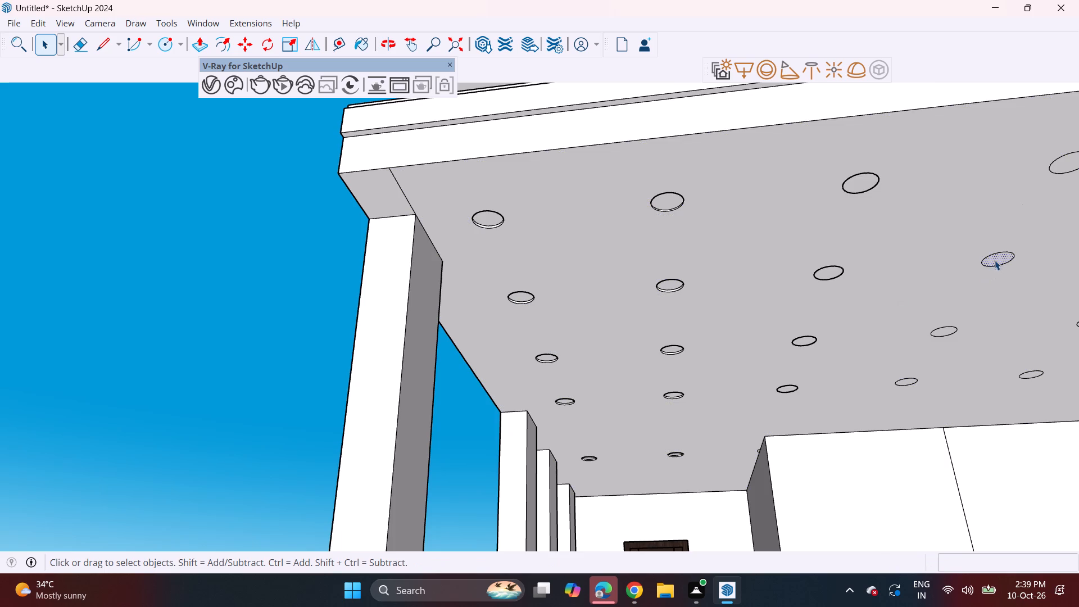
left_click(867, 178)
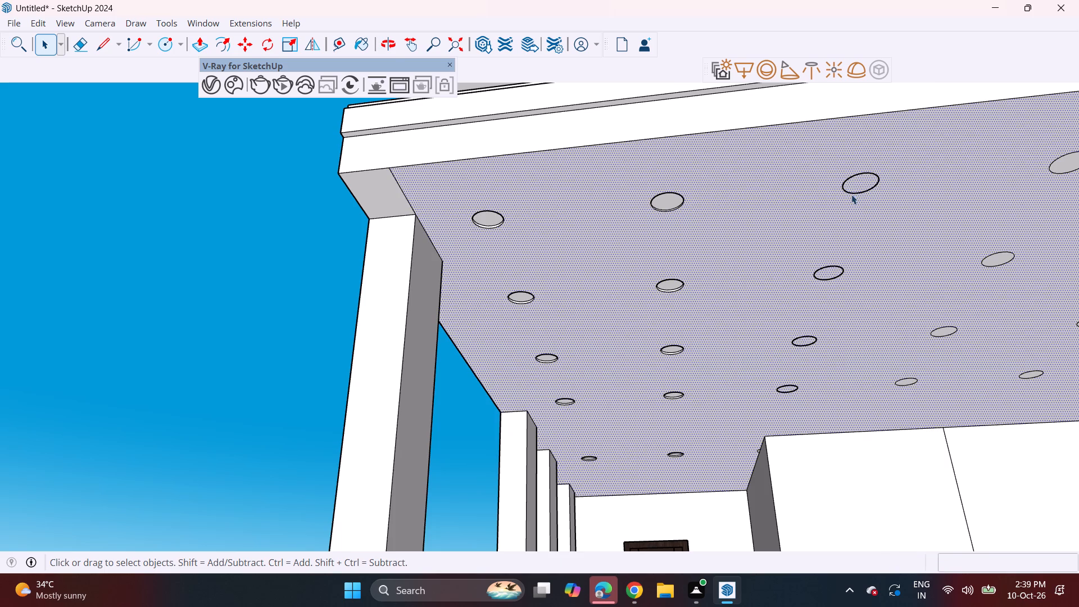
middle_click_drag(864, 207, 858, 292)
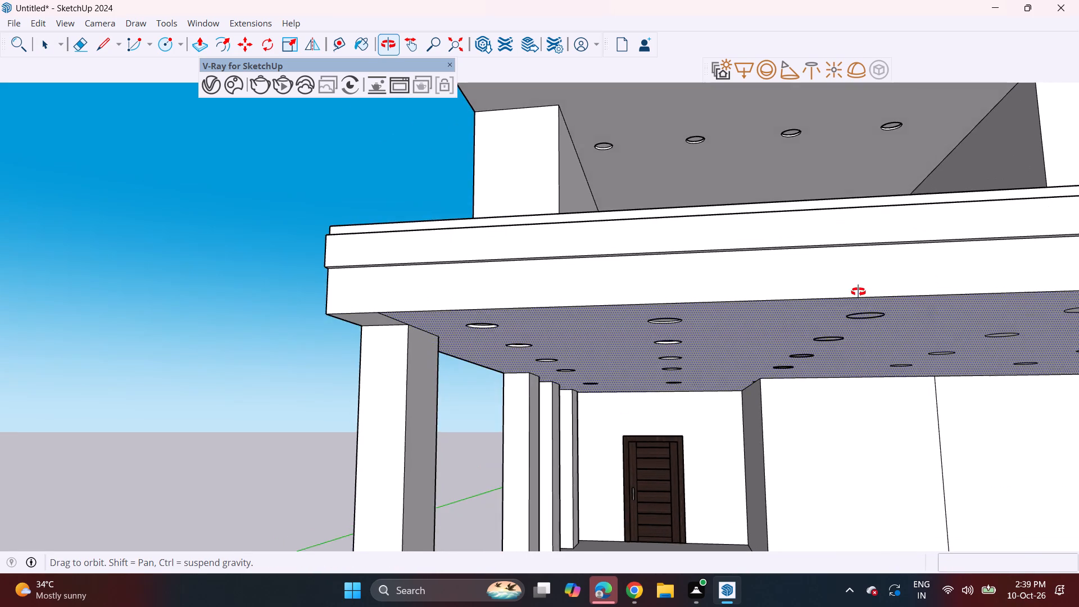
middle_click_drag(858, 292, 808, 198)
left_click(964, 289)
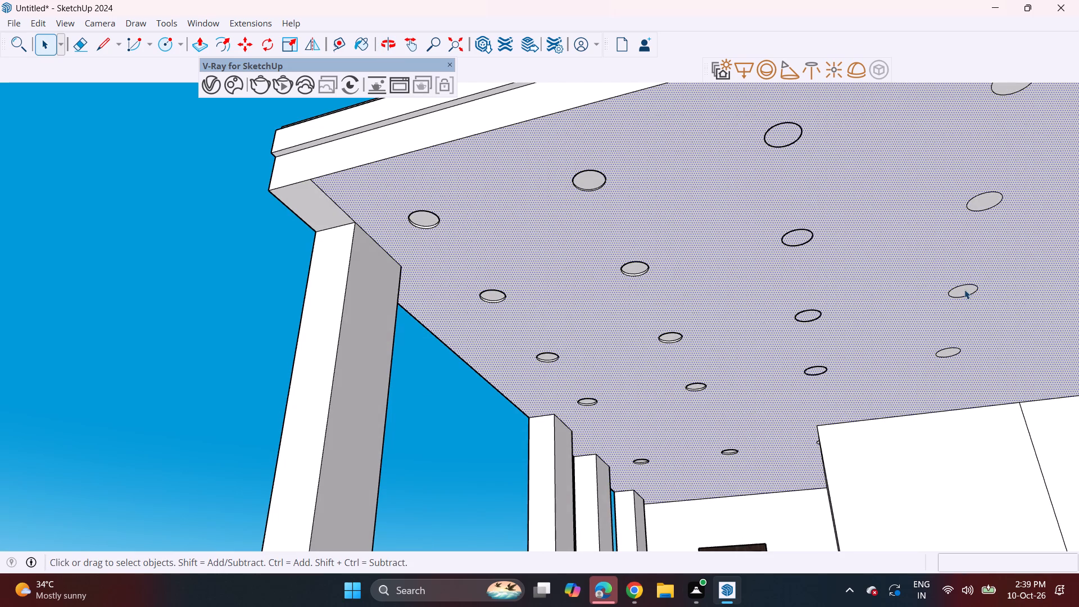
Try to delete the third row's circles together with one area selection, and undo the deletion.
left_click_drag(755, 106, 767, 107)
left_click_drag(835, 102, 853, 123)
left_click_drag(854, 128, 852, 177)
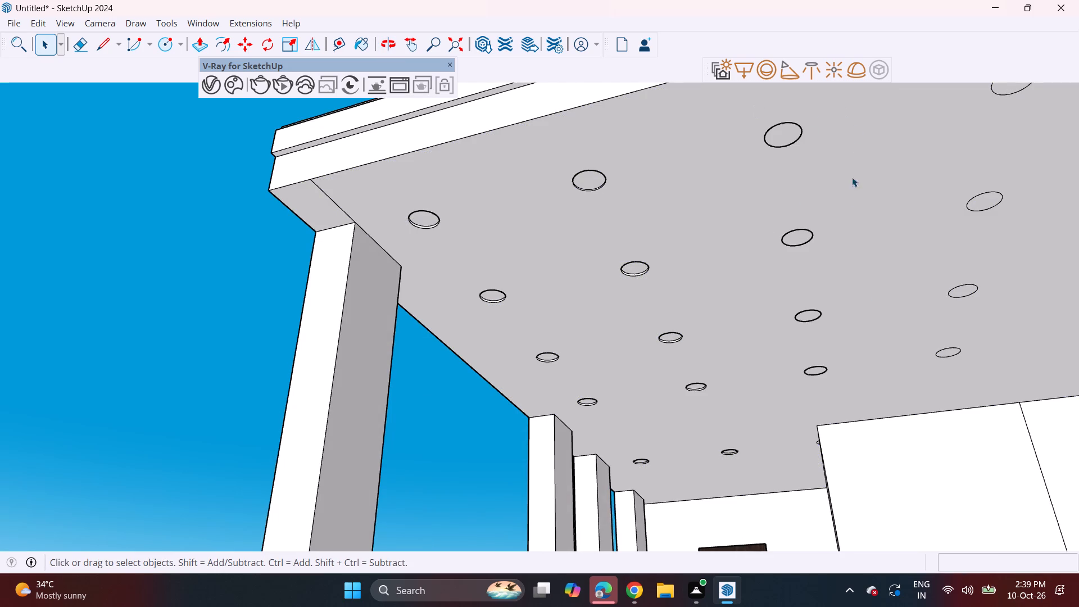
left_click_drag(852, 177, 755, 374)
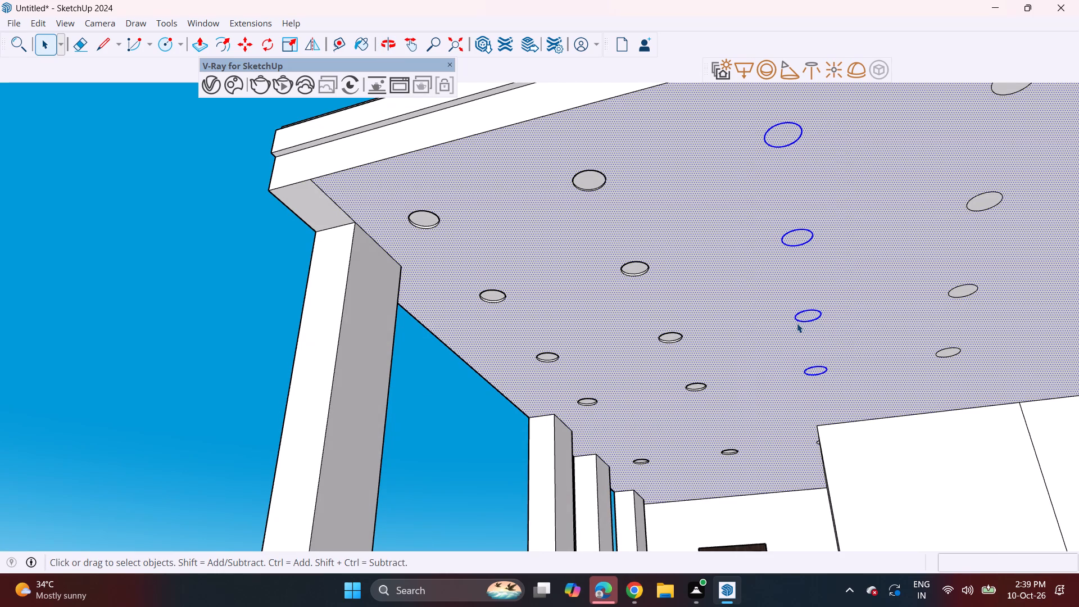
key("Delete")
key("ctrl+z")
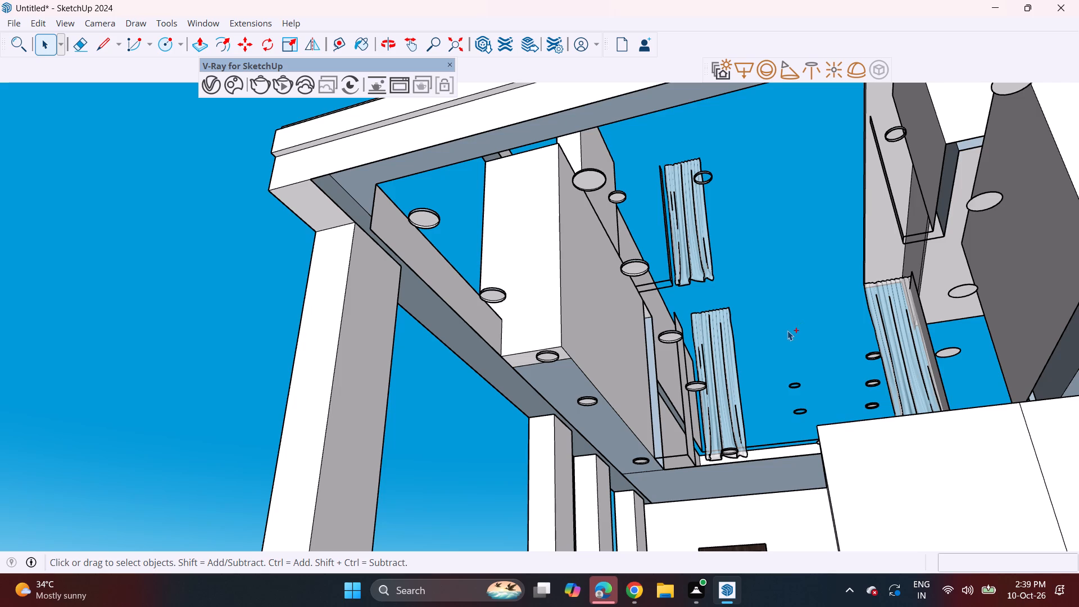
Delete the four rear thick-edged circles of the porch ceiling's third row one at a time, keeping the ceiling face.
left_click(794, 143)
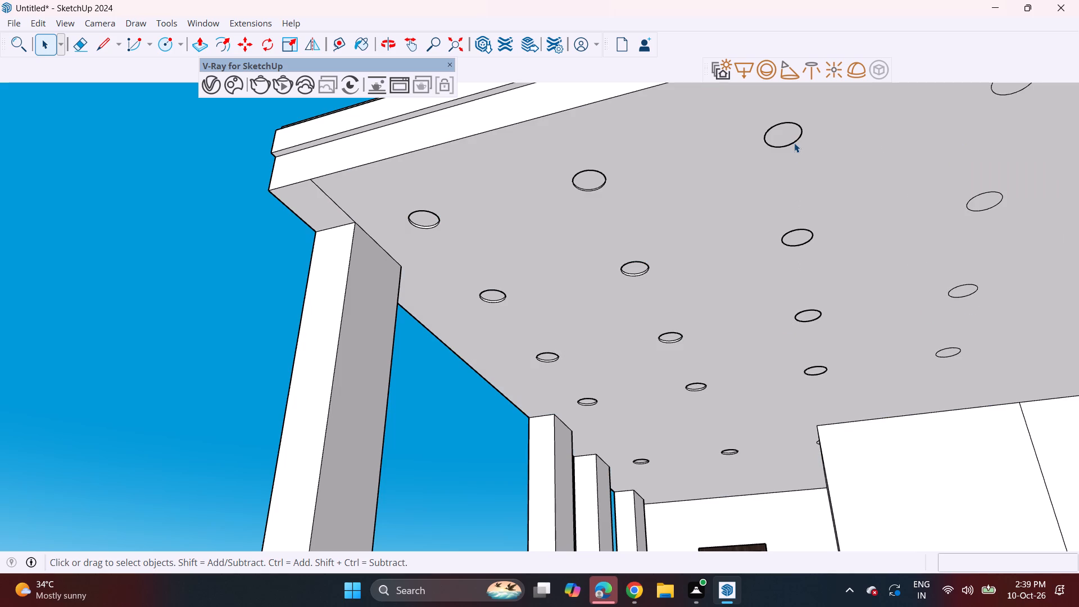
middle_click_drag(755, 354, 835, 348)
scroll(738, 480, "up", 6)
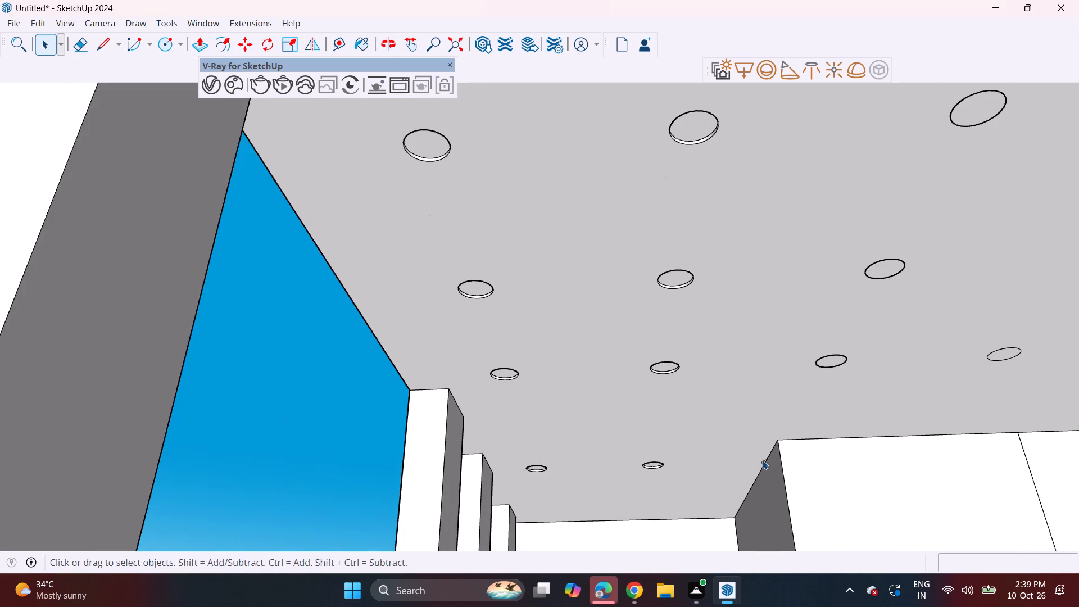
left_click(762, 460)
key("Delete")
left_click(832, 355)
left_click(832, 362)
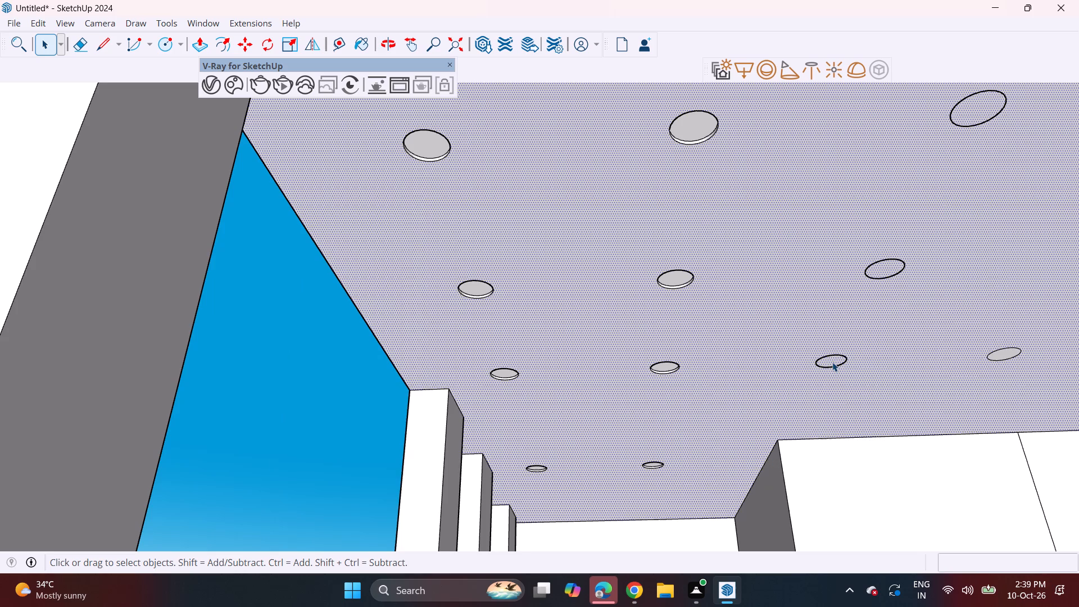
left_click(828, 366)
key("Delete")
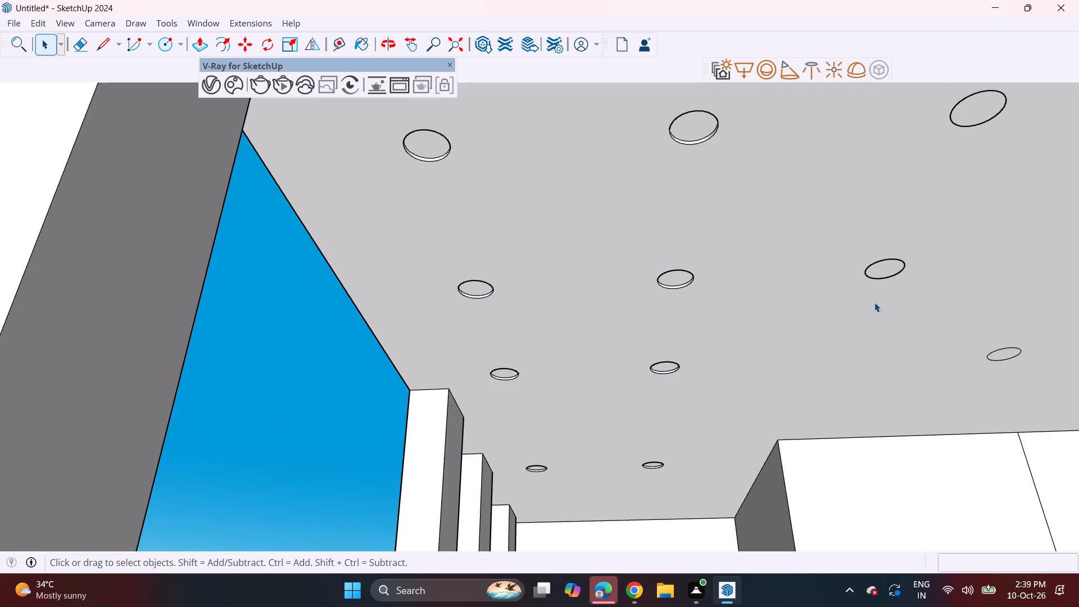
left_click(886, 276)
key("Delete")
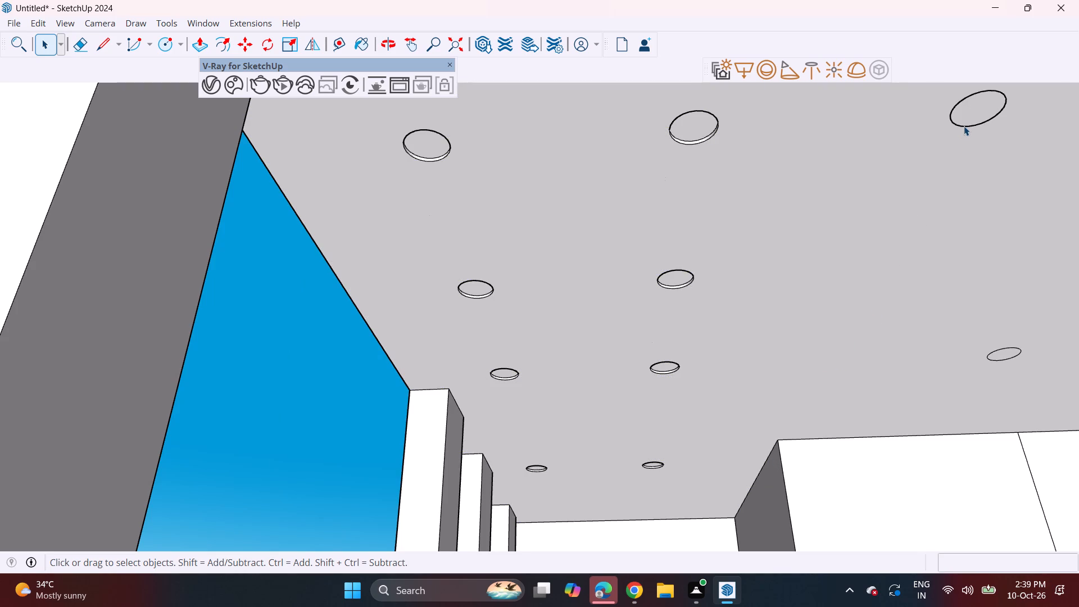
left_click(964, 126)
key("Delete")
Delete the remaining front thick-edged circle of the porch ceiling's third row.
scroll(910, 199, "down", 12)
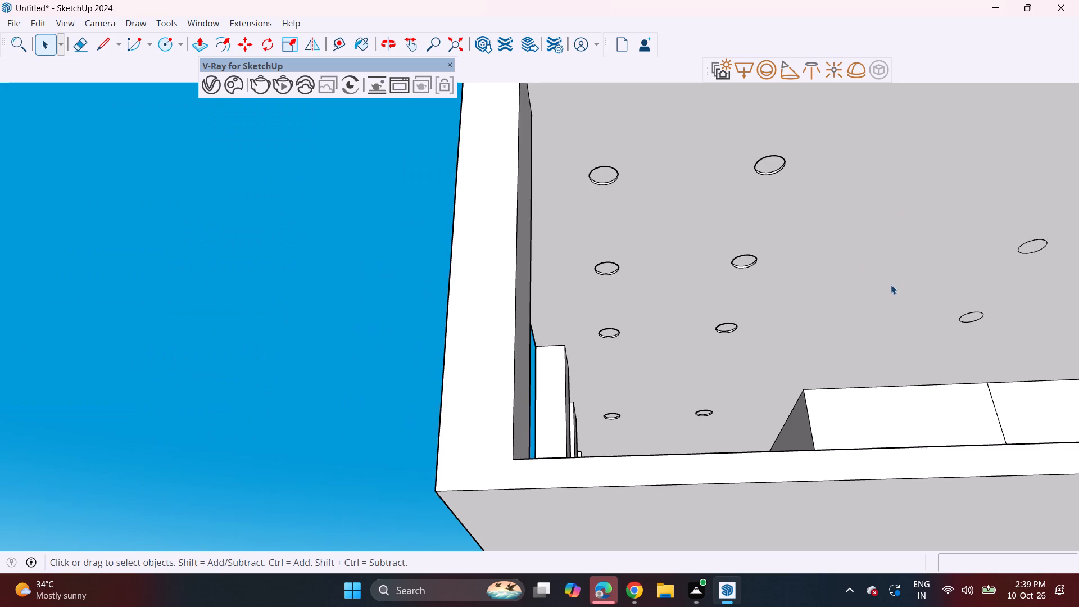
middle_click_drag(885, 288, 739, 312, "shift")
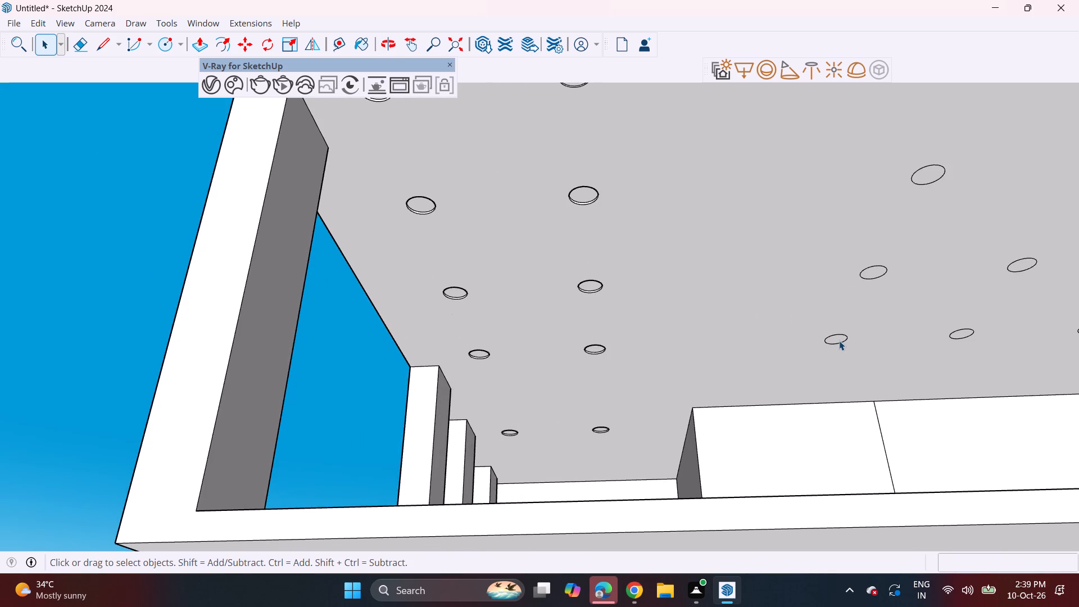
left_click(839, 338)
left_click(874, 269)
left_click(928, 177)
scroll(881, 254, "down", 3)
middle_click_drag(850, 297, 807, 322, "shift")
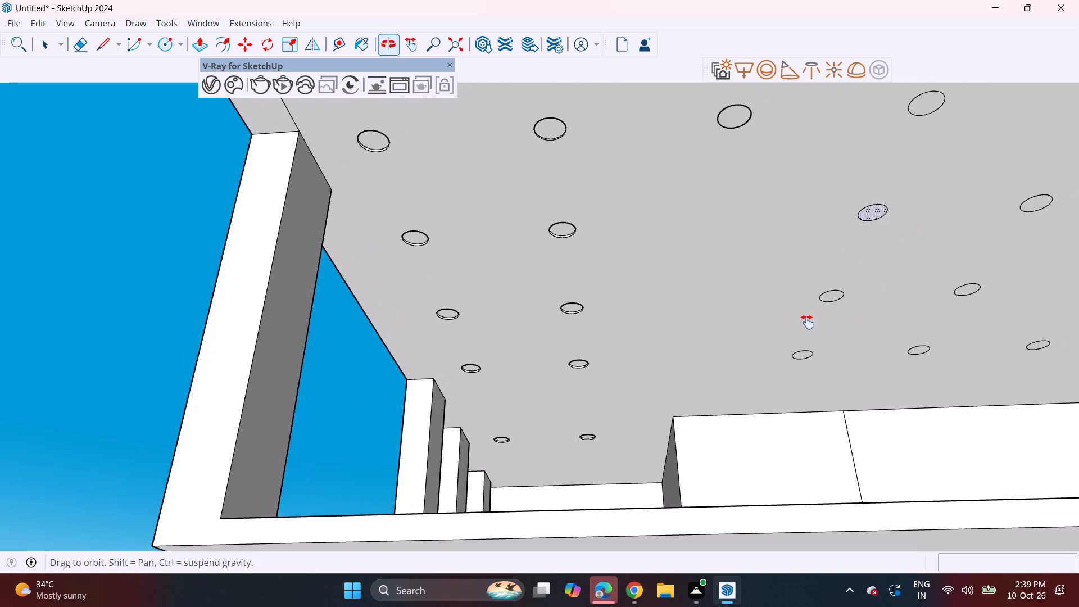
middle_click_drag(807, 322, 806, 323, "shift")
left_click(746, 121)
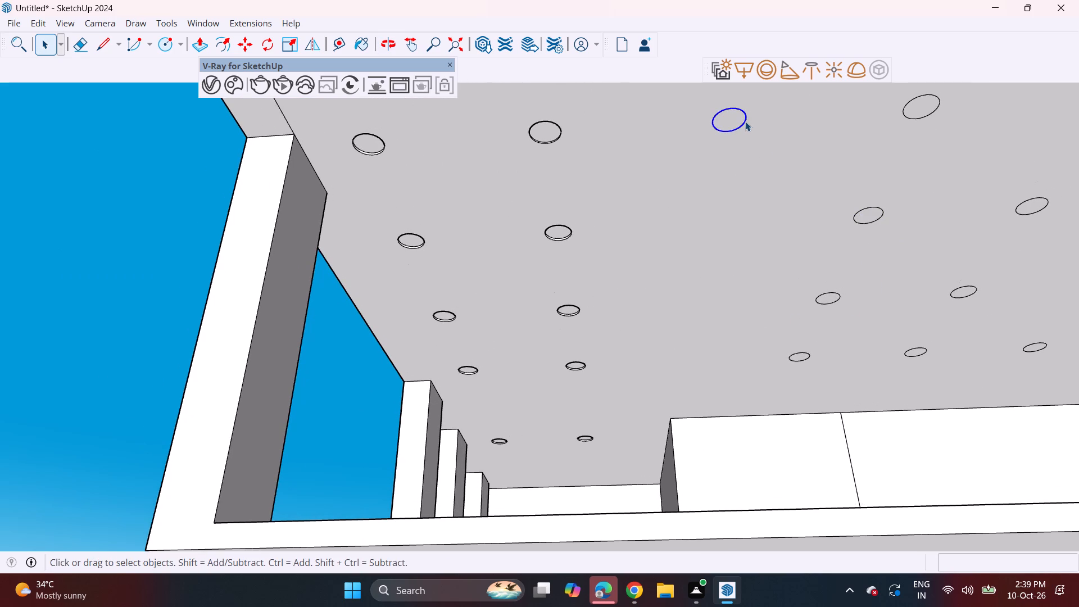
key("Delete")
Copy the four thin-edged circles of the adjacent row about 4' 4 9/16" along the porch ceiling into the emptied third row.
scroll(631, 223, "down", 3)
left_click(892, 119)
double_click(888, 117)
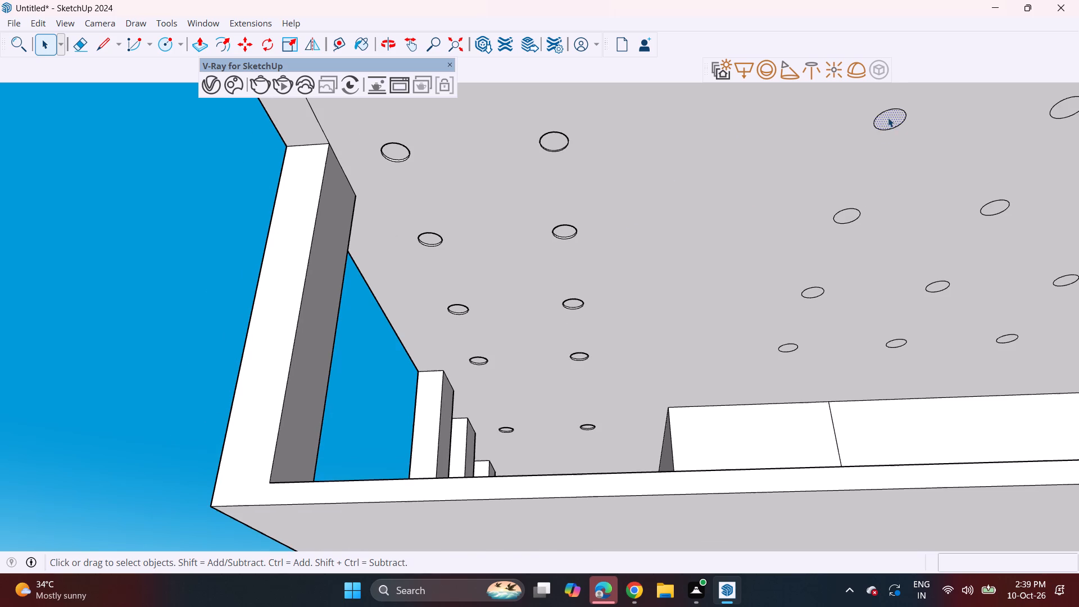
left_click(853, 219, "ctrl")
left_click(822, 288, "ctrl")
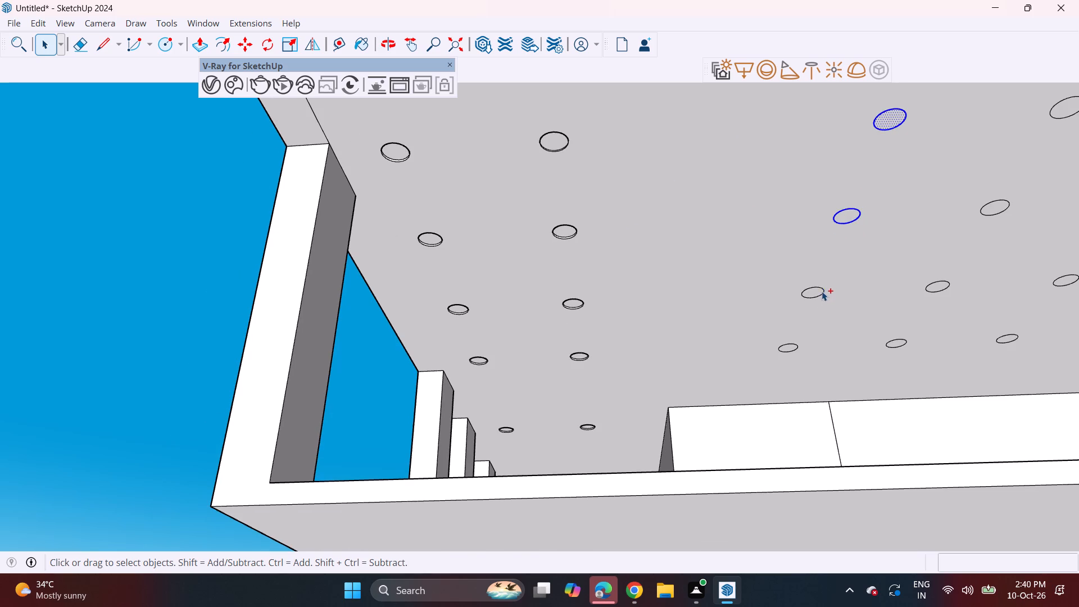
left_click(796, 347, "ctrl")
left_click(889, 124, "ctrl+shift")
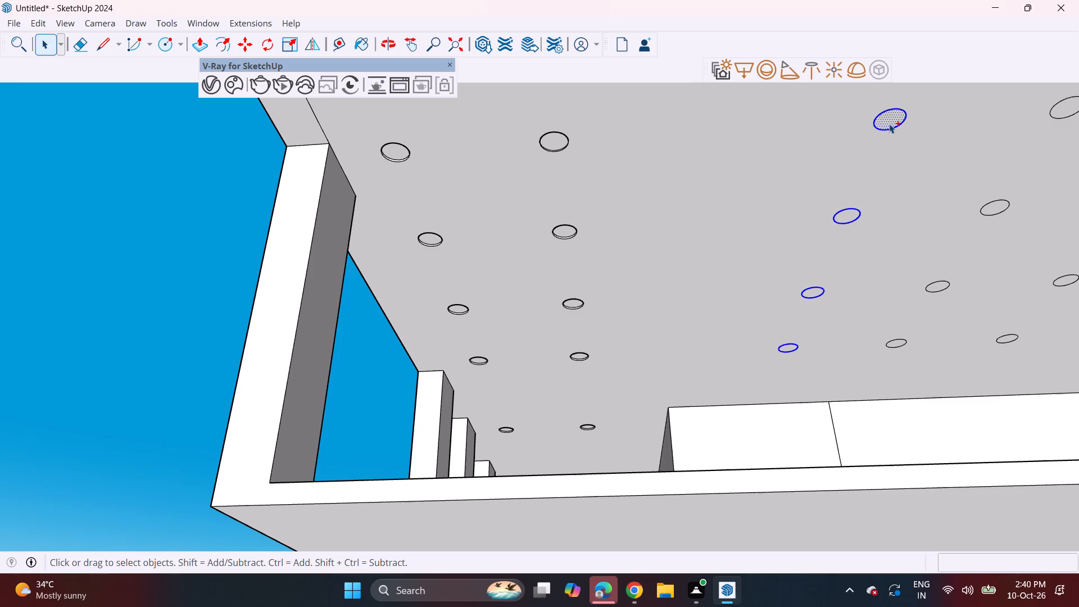
scroll(879, 126, "down", 7)
middle_click_drag(856, 160, 785, 247, "shift")
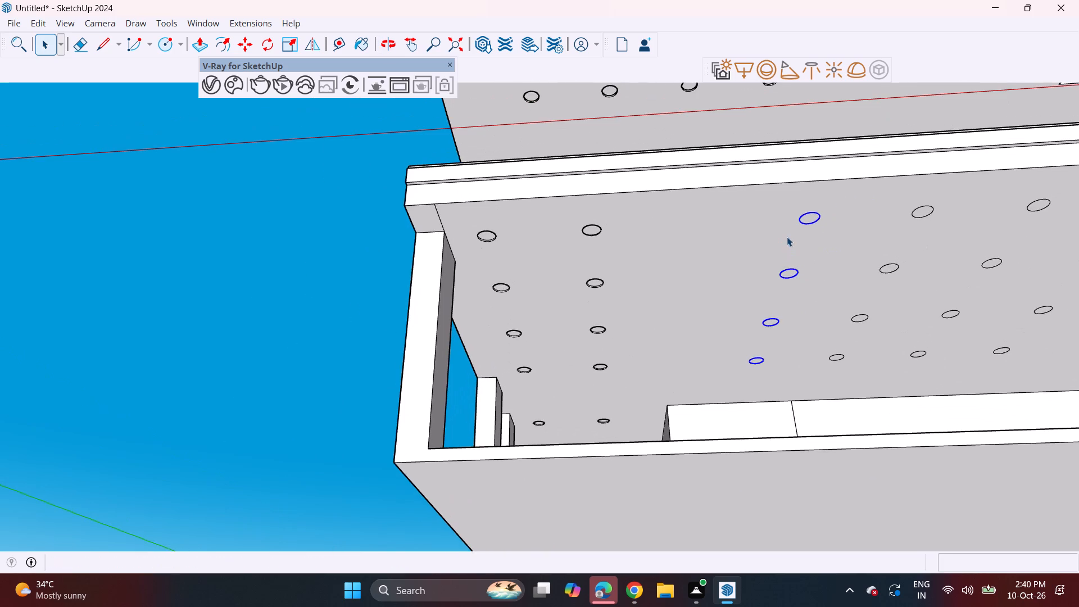
key("m")
left_click(822, 179)
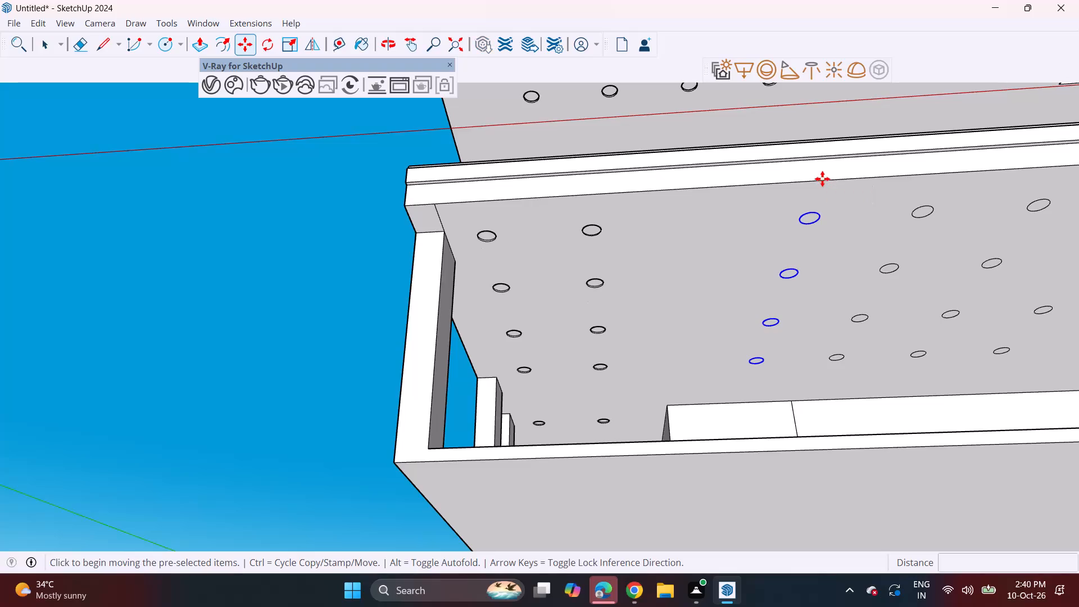
left_click(711, 189)
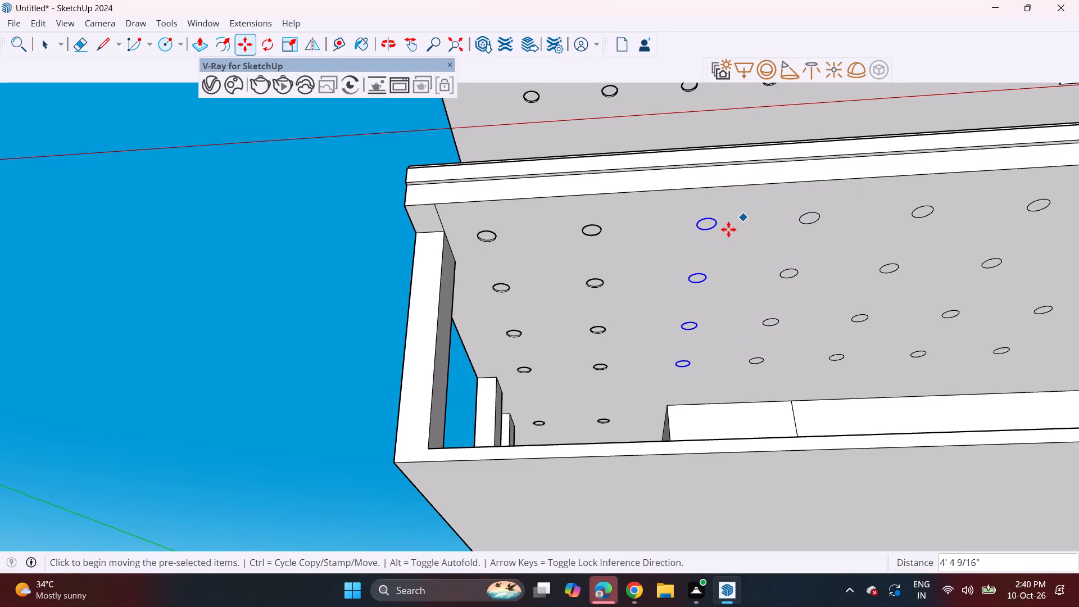
key("space")
left_click(382, 327)
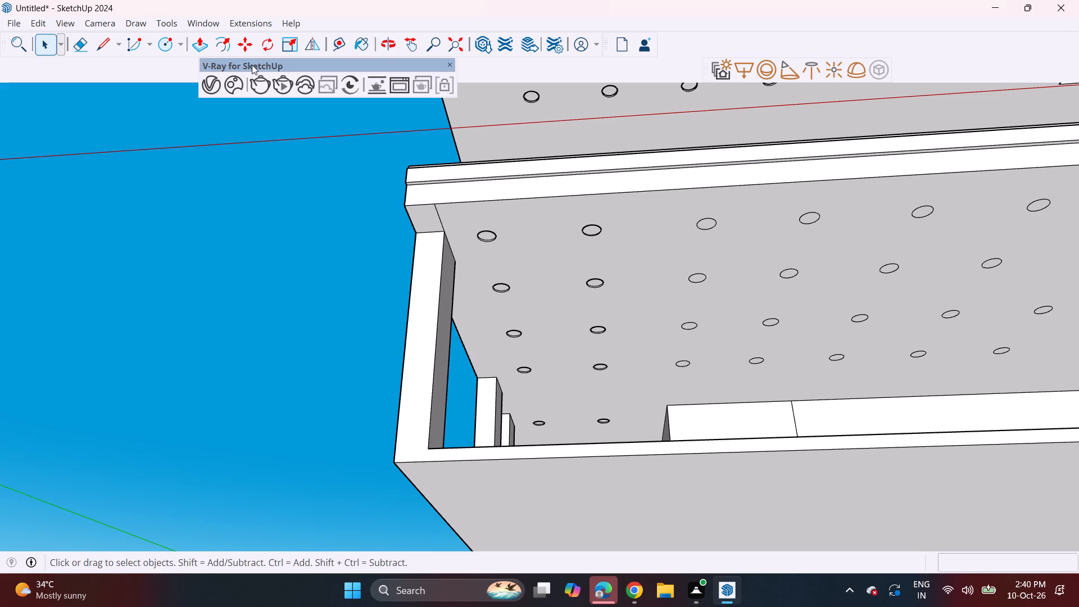
Recess the four copied third-row circles into the porch ceiling with Push/Pull, repeating the front circle's depth on the others.
left_click(200, 44)
scroll(709, 171, "up", 3)
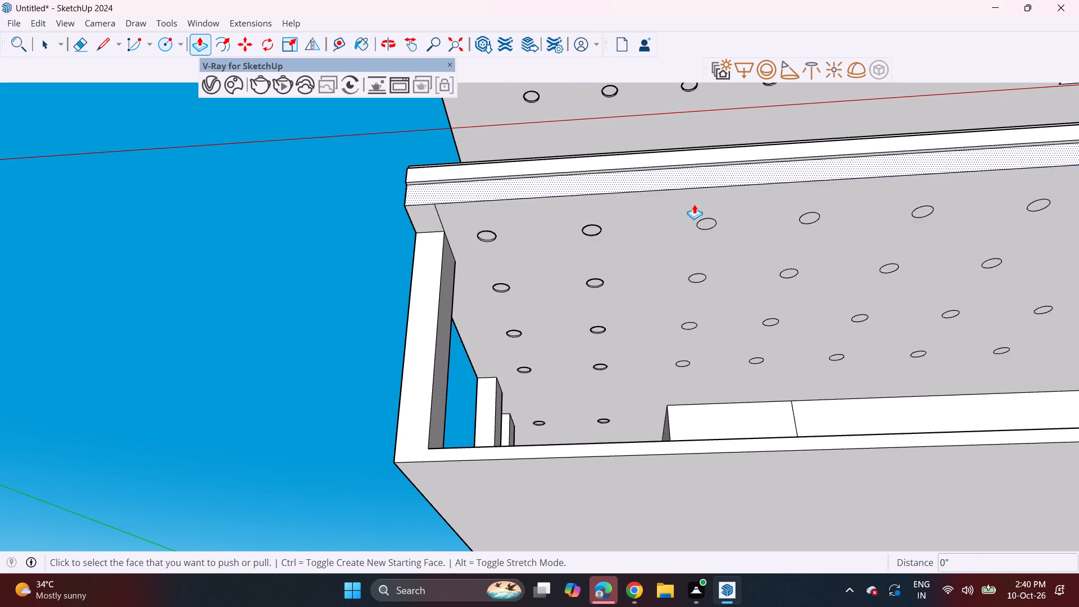
scroll(704, 209, "up", 4)
left_click(709, 243)
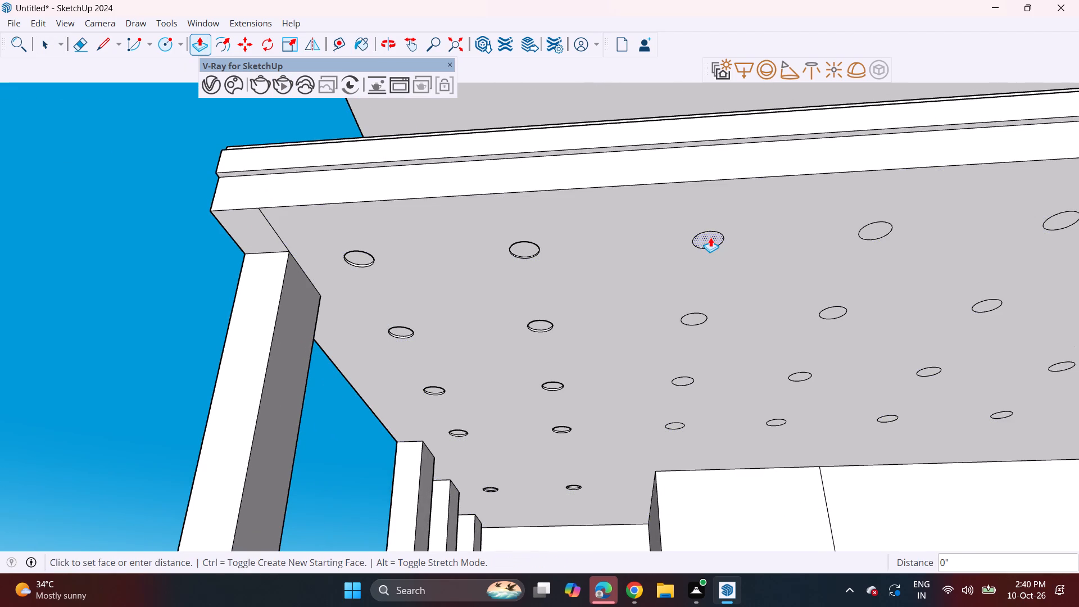
left_click(710, 237)
double_click(694, 315)
double_click(683, 386)
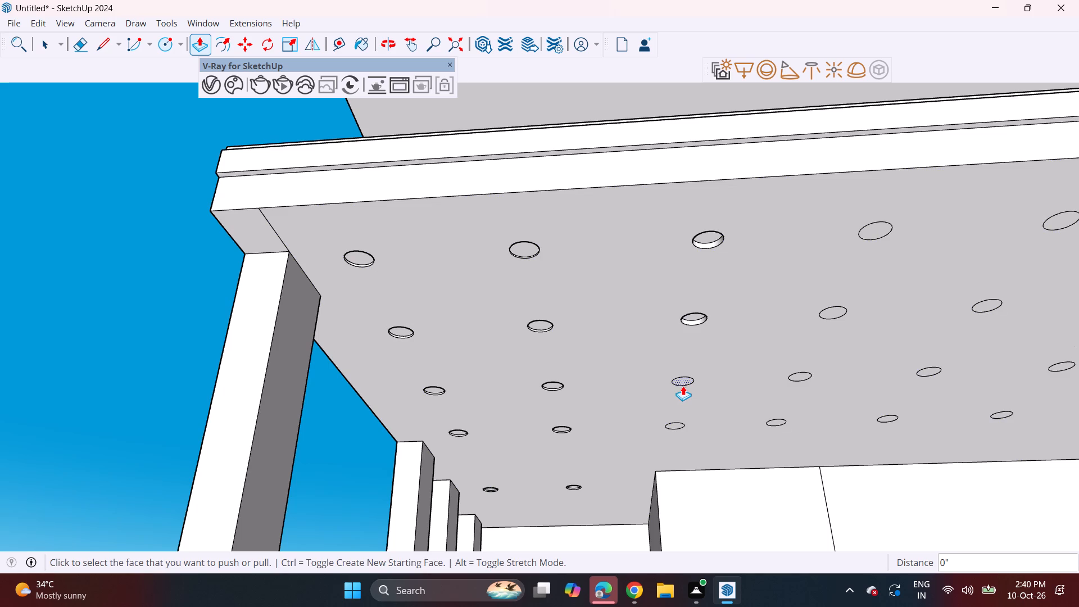
left_click(678, 428)
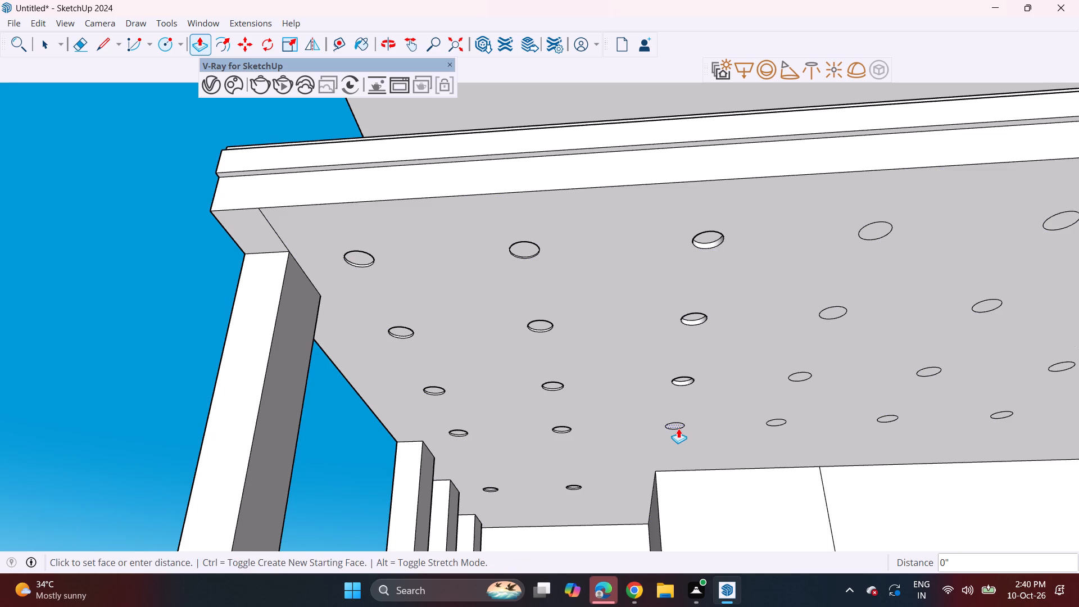
left_click(678, 428)
Recess the four circles of the fourth porch ceiling row, repeating the same Push/Pull depth.
double_click(878, 230)
triple_click(834, 315)
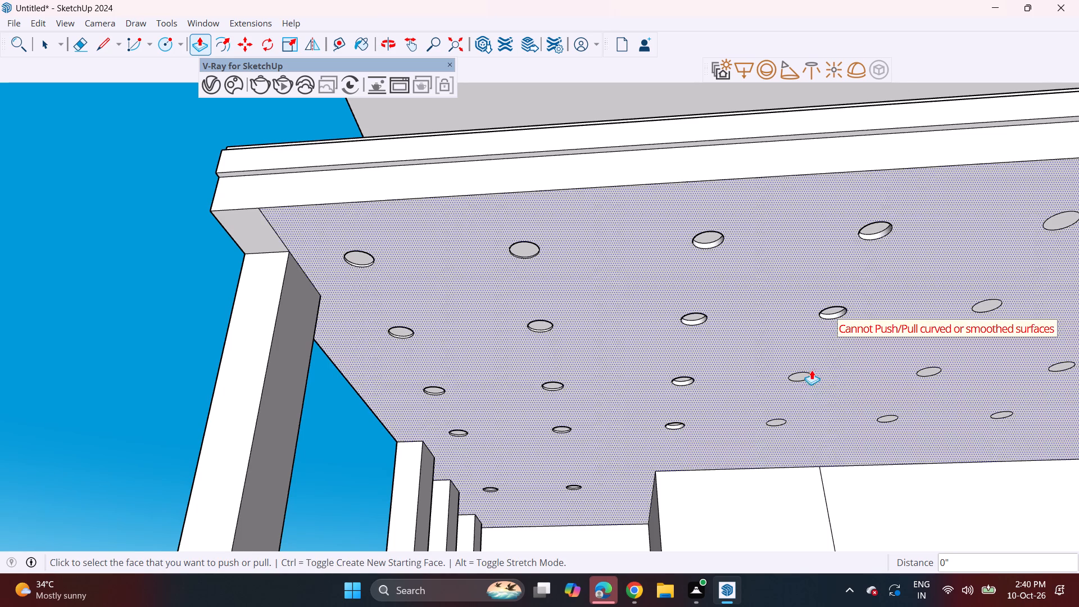
double_click(803, 377)
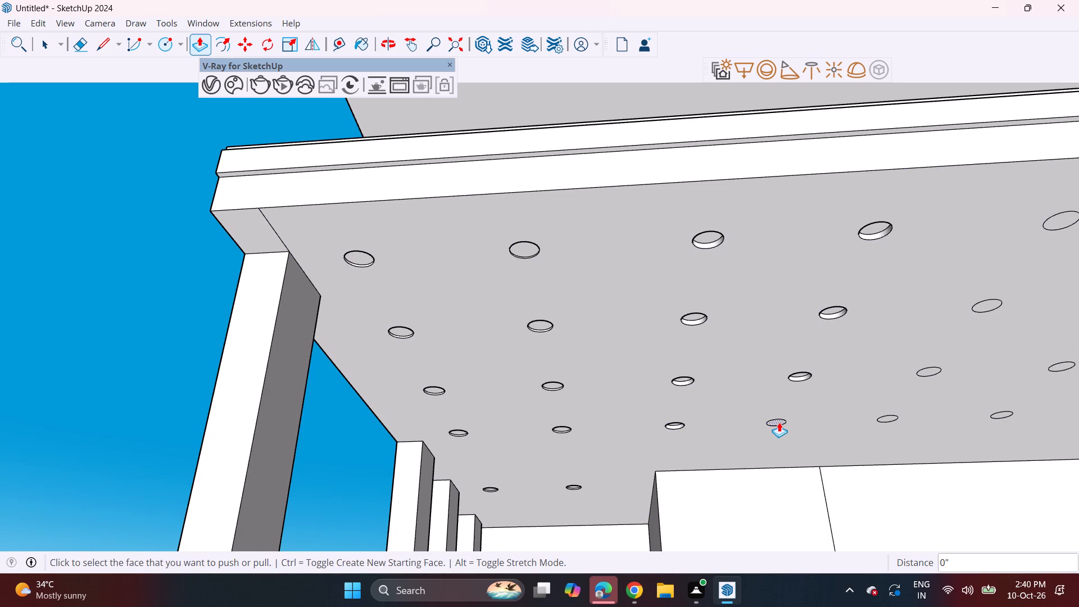
double_click(779, 422)
Recess the four circles of the fifth porch ceiling row, repeating the same Push/Pull depth.
scroll(851, 379, "down", 2)
middle_click_drag(850, 377, 655, 384, "shift")
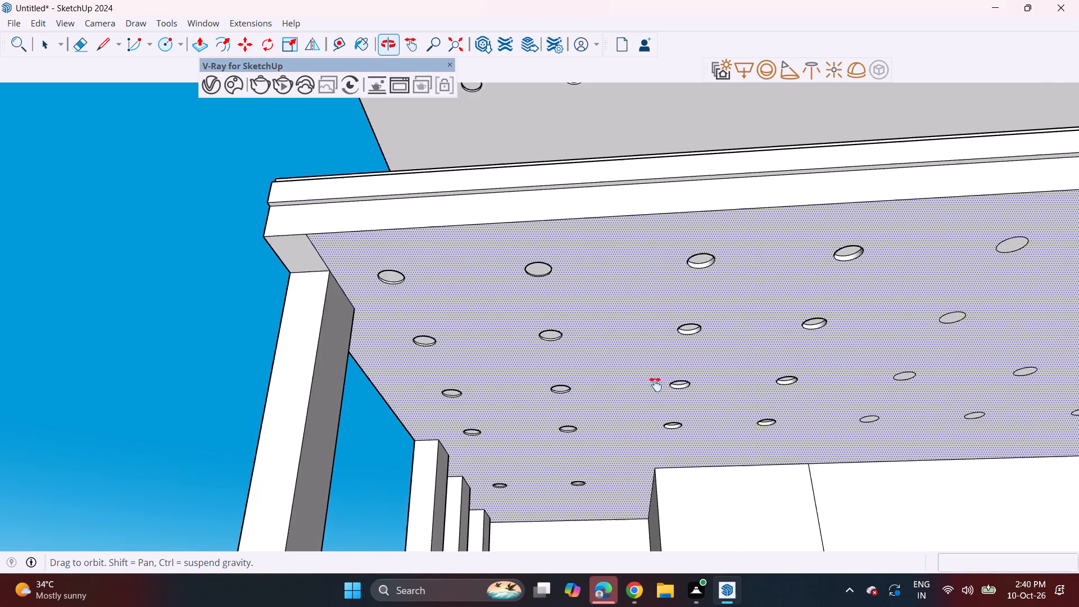
middle_click_drag(655, 384, 606, 385, "shift")
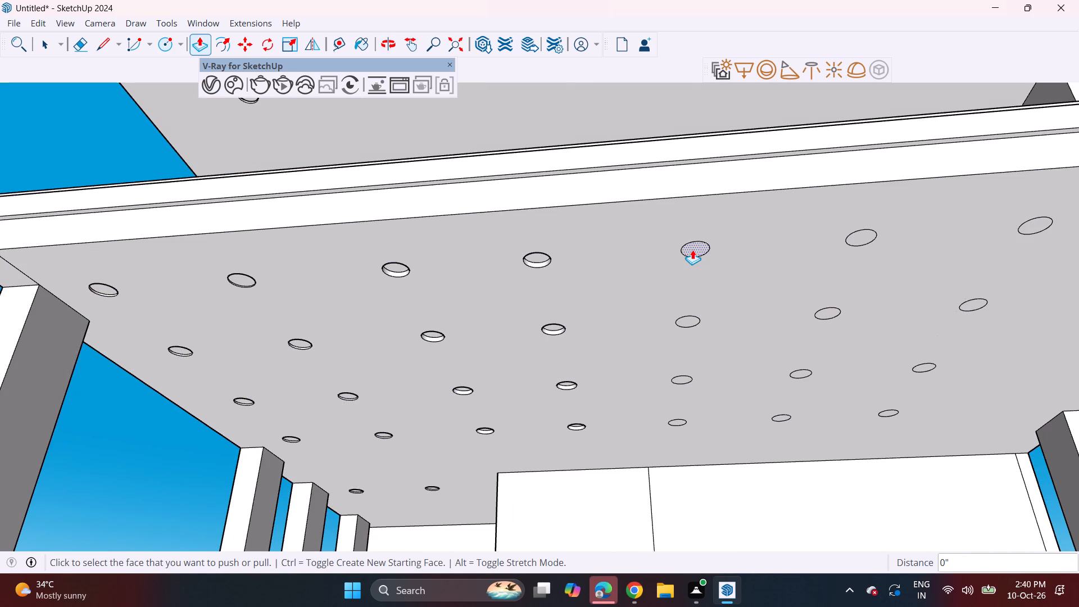
double_click(692, 250)
double_click(688, 326)
double_click(682, 382)
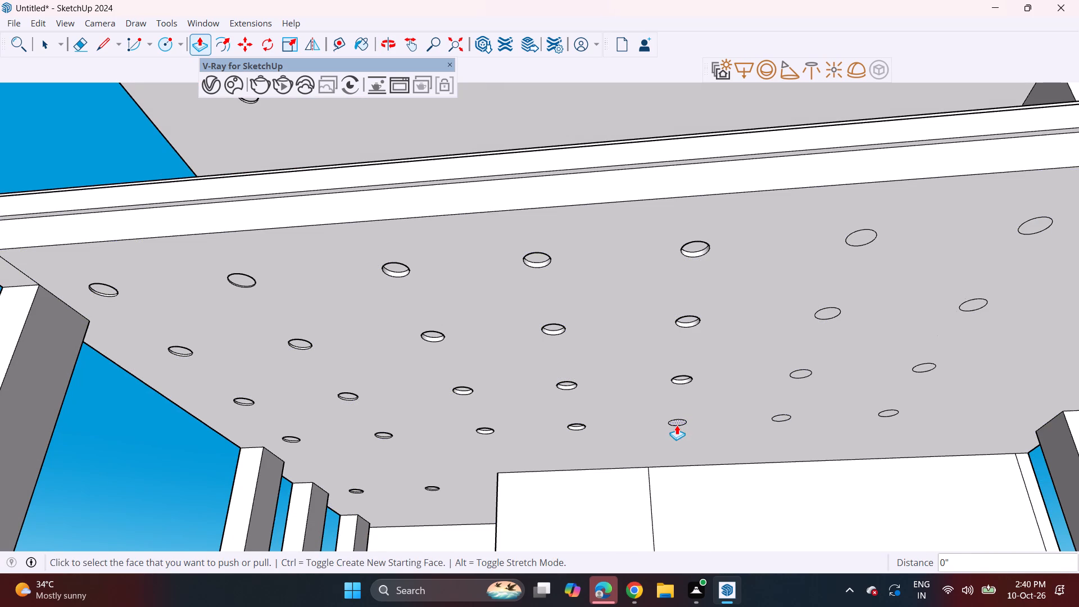
double_click(677, 425)
Recess three circles of the sixth porch ceiling row, repeating the same Push/Pull depth and leaving the second from the front flat.
double_click(778, 420)
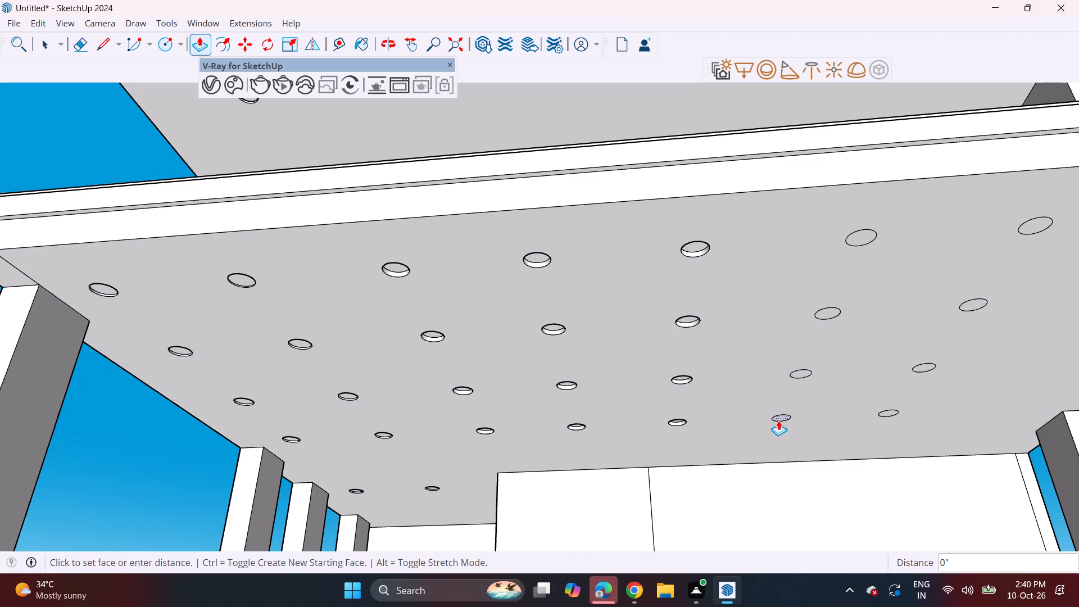
double_click(804, 373)
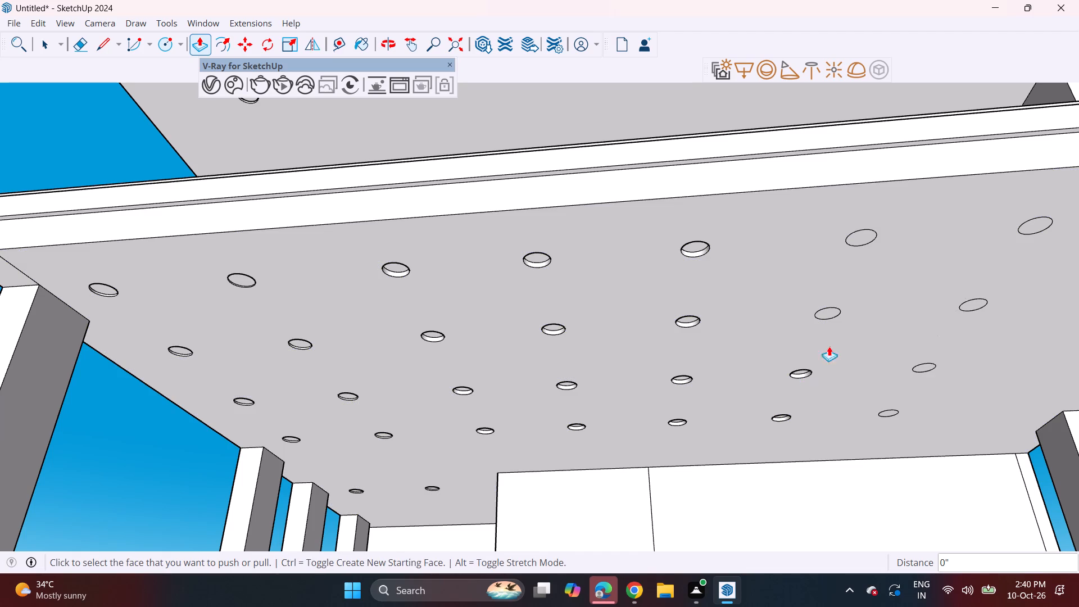
left_click(832, 311)
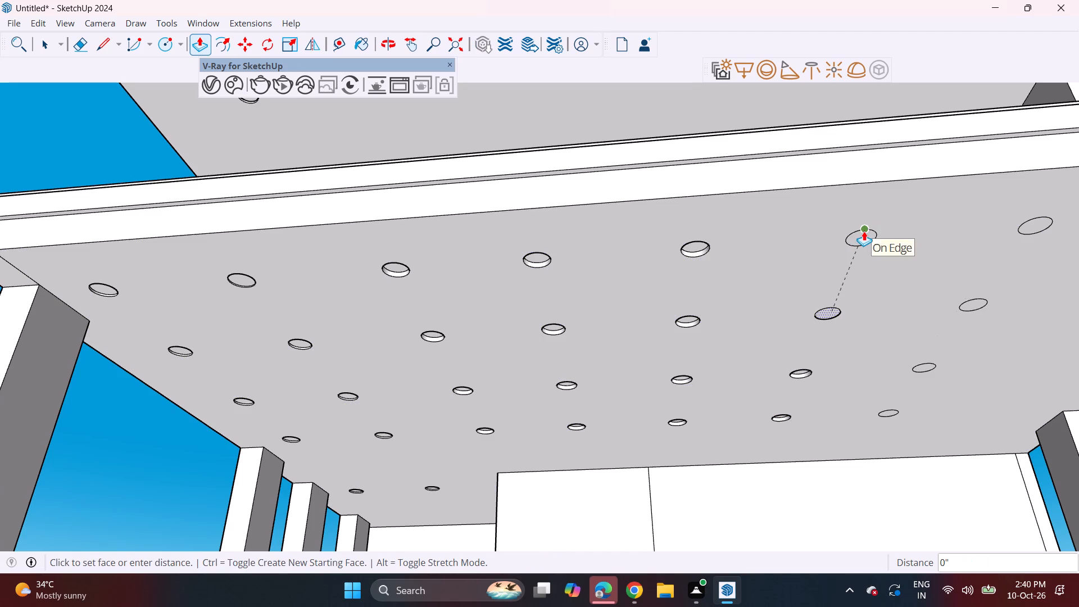
key("Escape")
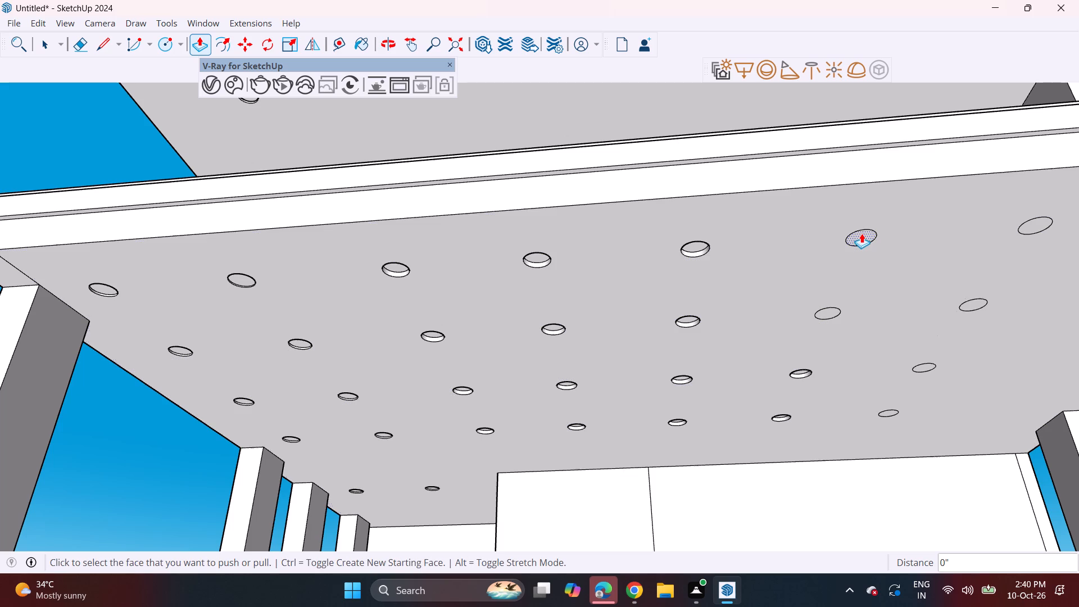
double_click(862, 234)
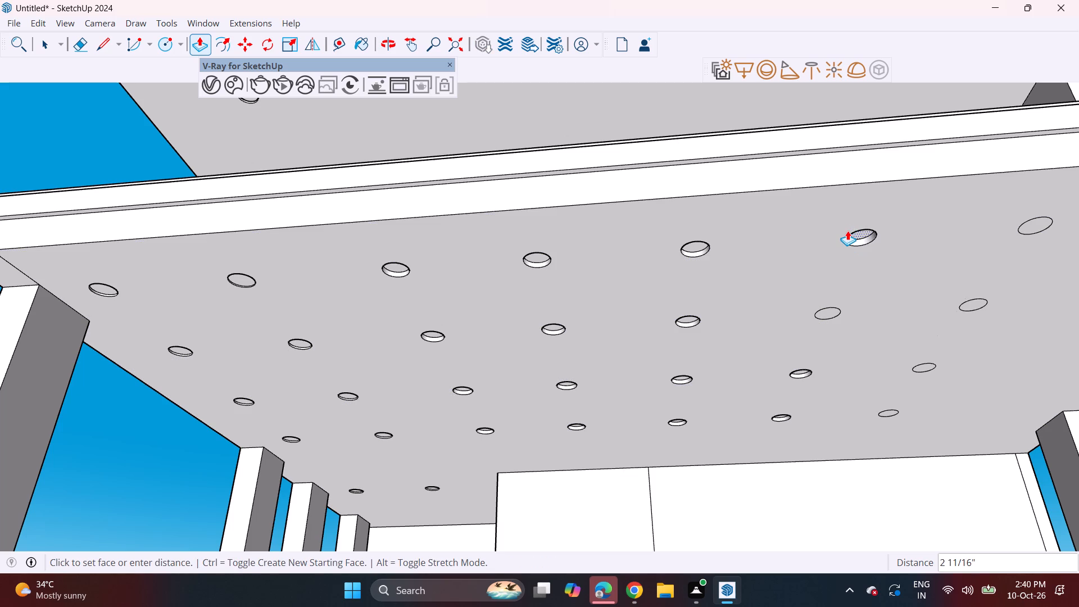
left_click(847, 230)
Recess the four circles of the seventh porch ceiling row, repeating the same Push/Pull depth.
double_click(1031, 225)
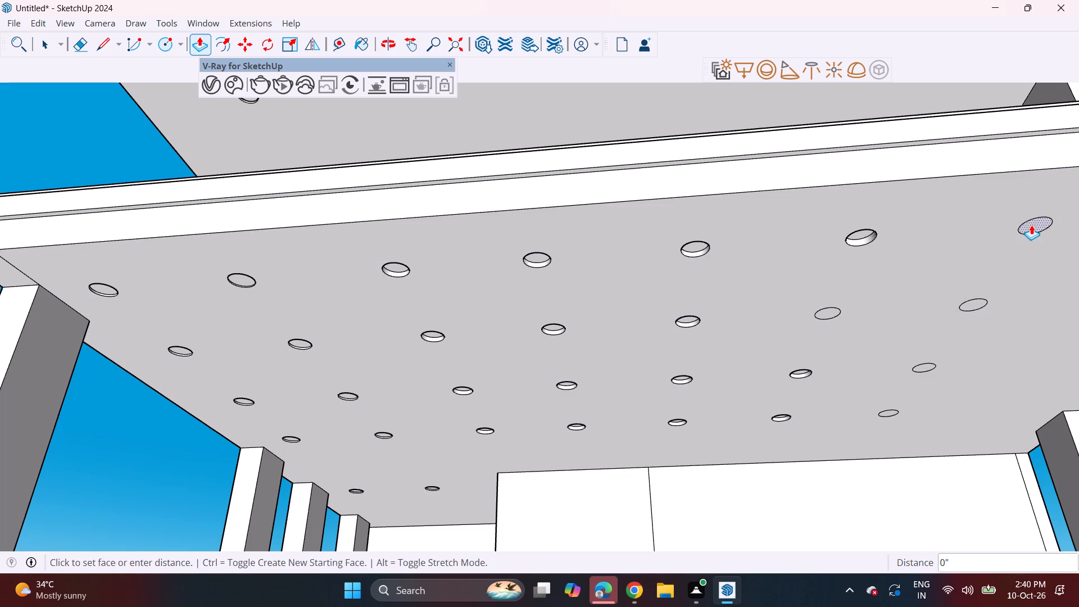
double_click(979, 308)
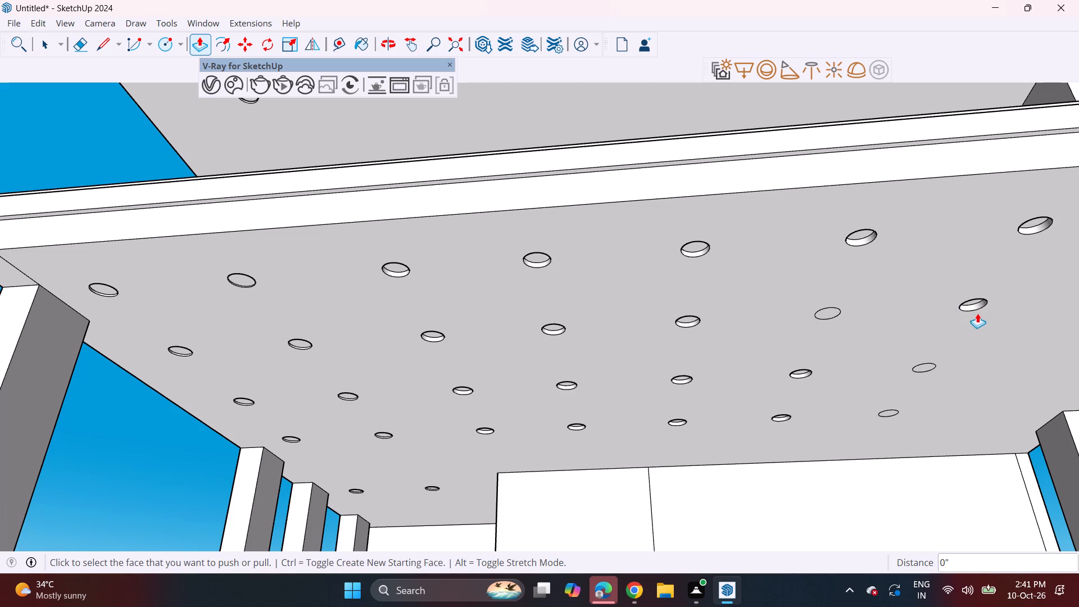
double_click(918, 369)
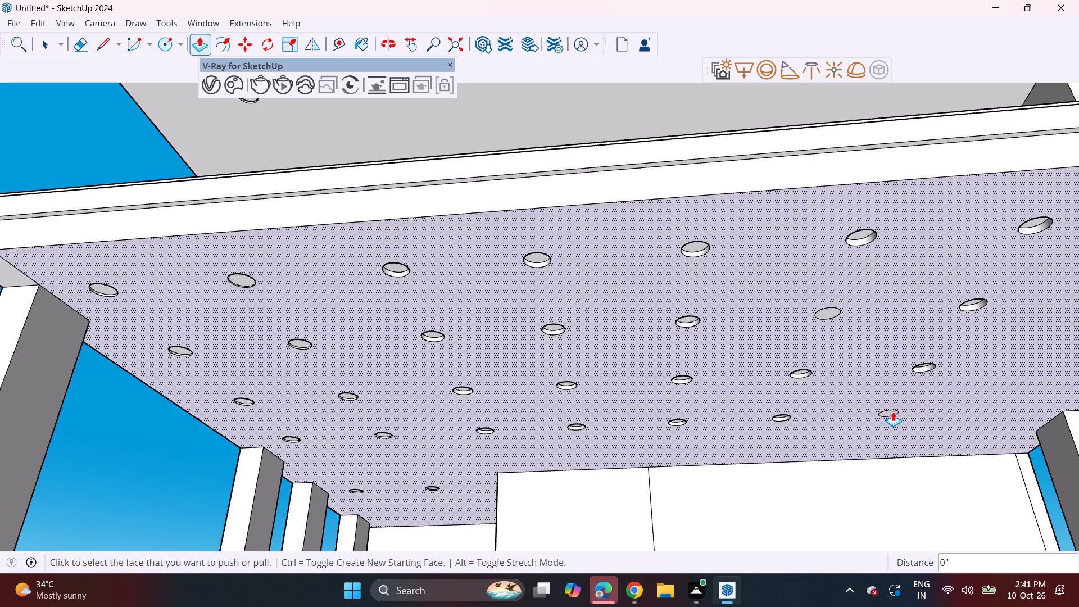
left_click(891, 414)
left_click(891, 414)
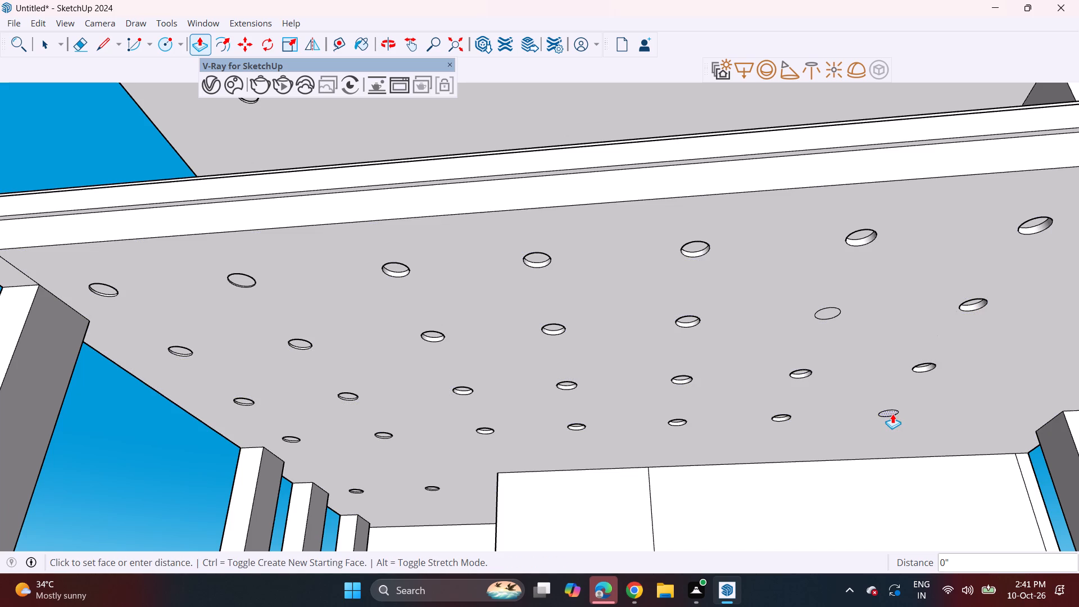
double_click(892, 414)
Select the four inner faces of the seventh row's recesses in the porch ceiling and make them one group.
middle_click_drag(805, 415, 810, 361)
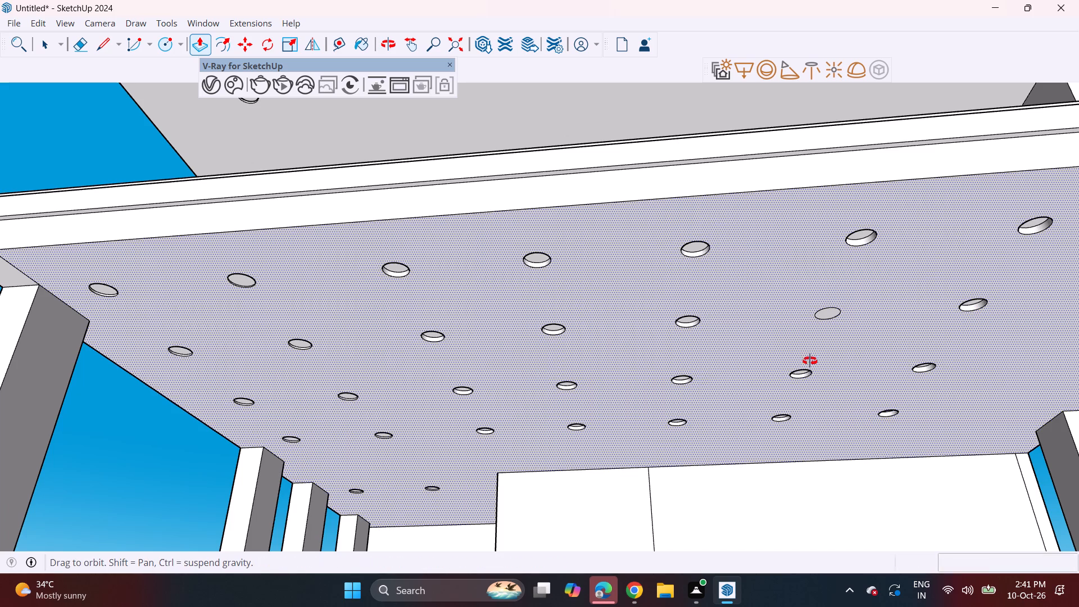
middle_click_drag(810, 361, 831, 337)
scroll(824, 323, "down", 2)
middle_click_drag(712, 287, 720, 292, "shift")
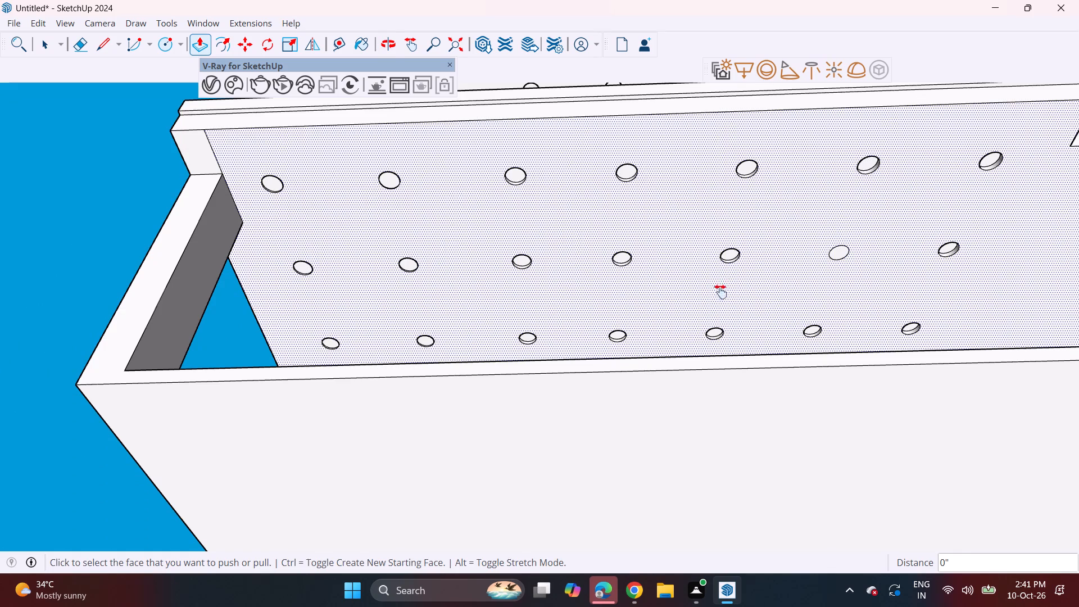
middle_click_drag(720, 292, 732, 343, "shift")
middle_click_drag(722, 337, 724, 389)
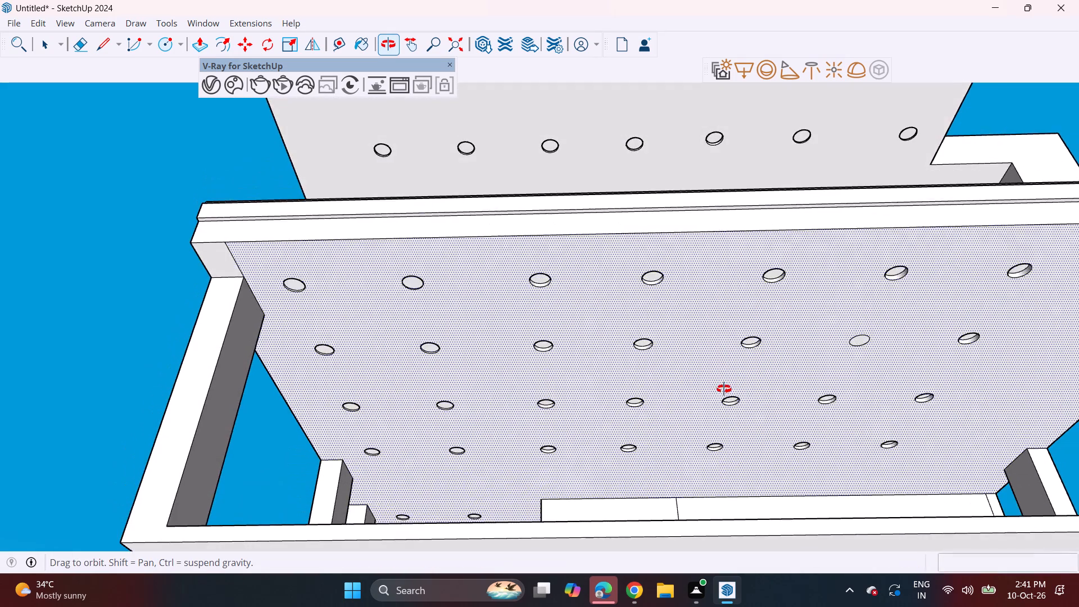
middle_click_drag(724, 389, 723, 389)
key("space")
scroll(1069, 299, "up", 3)
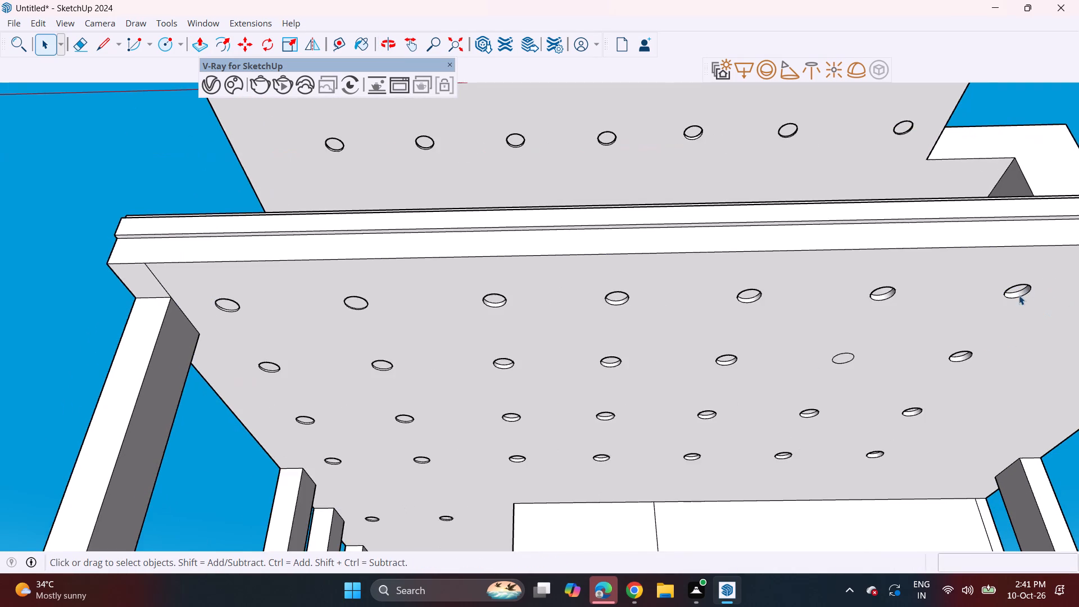
scroll(1019, 295, "up", 5)
middle_click_drag(1008, 334, 998, 328)
middle_click_drag(995, 330, 954, 266)
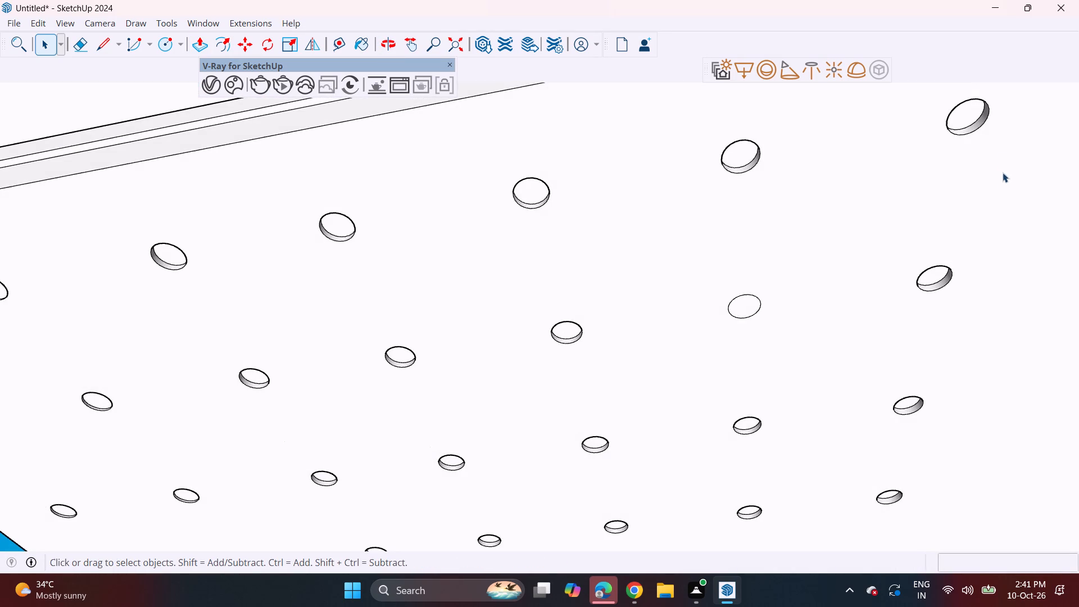
left_click(967, 112)
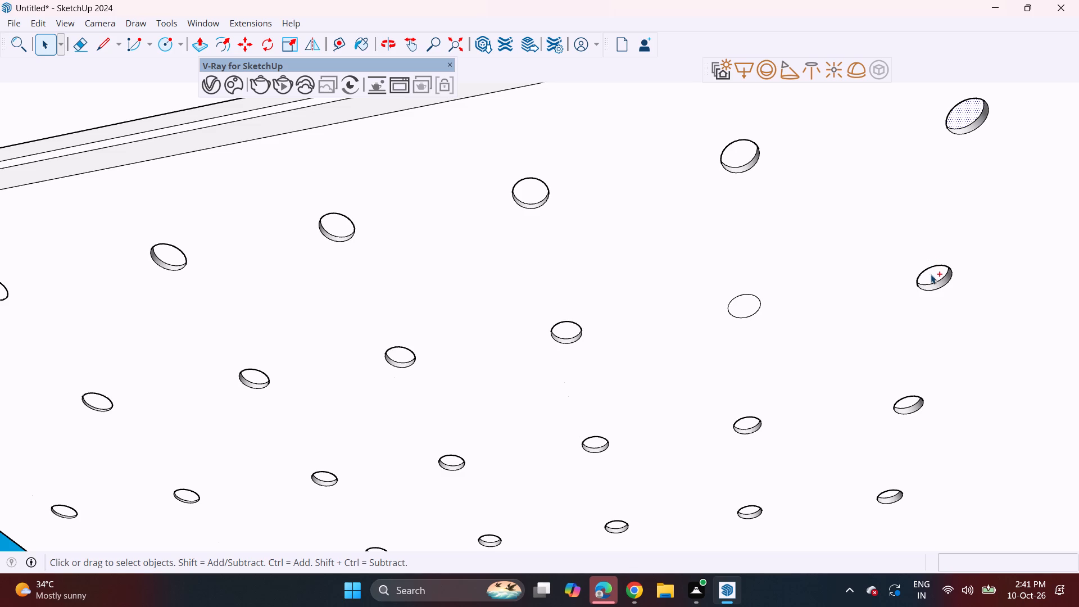
left_click(931, 274, "ctrl")
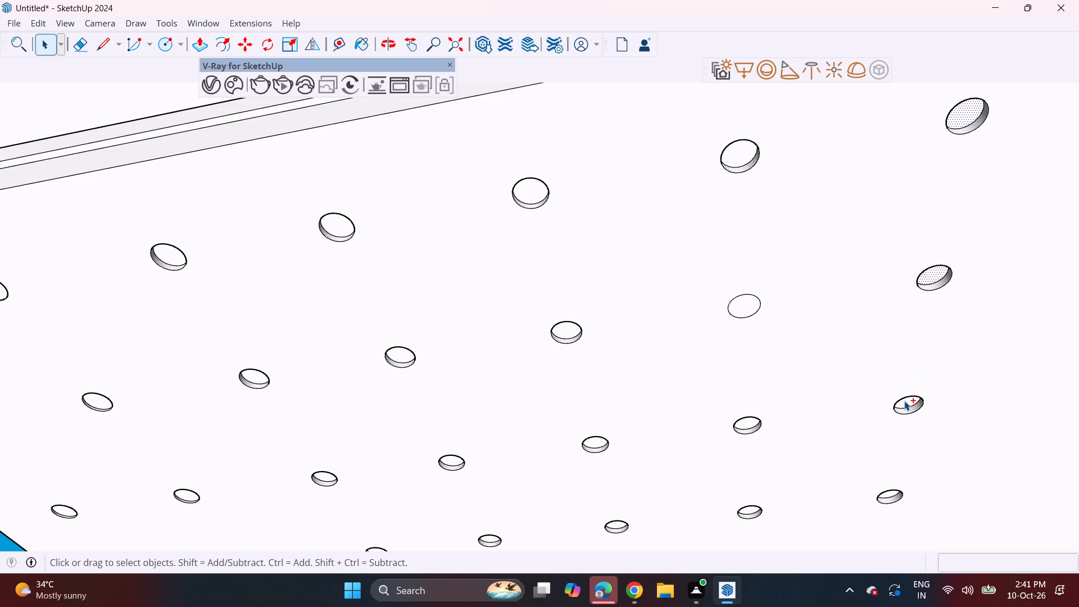
left_click(904, 401, "ctrl")
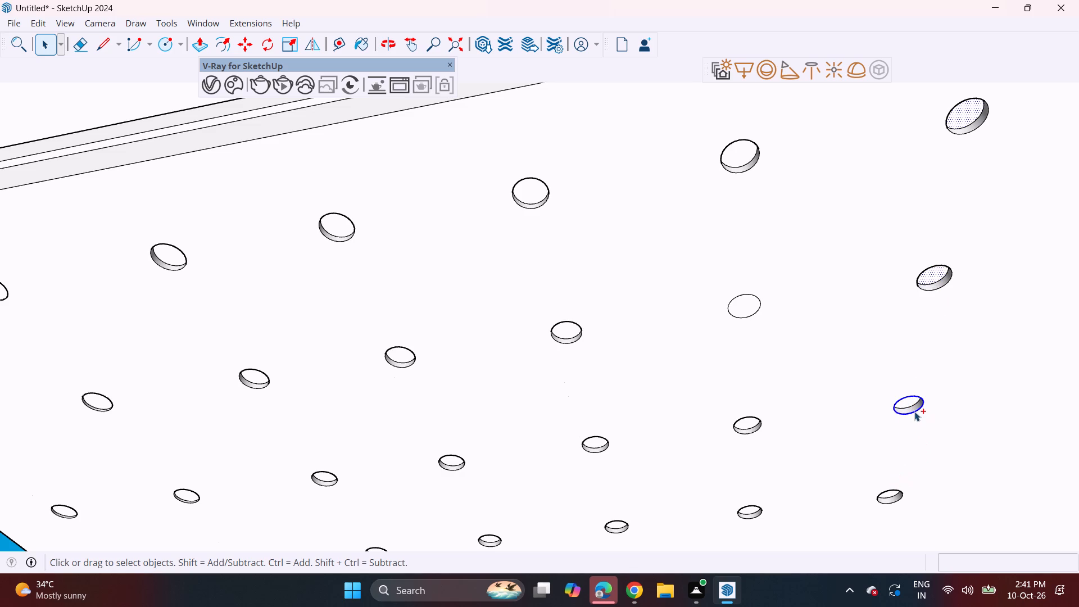
left_click(914, 411, "ctrl+shift")
left_click(910, 401, "ctrl")
scroll(895, 488, "up", 7, "ctrl")
left_click(888, 496, "ctrl")
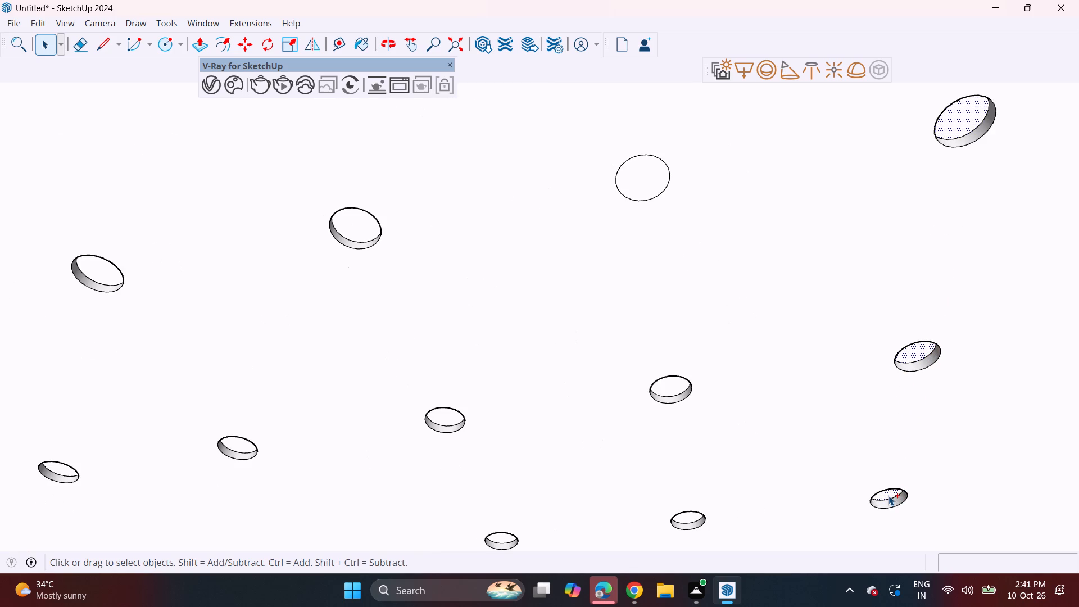
scroll(888, 479, "down", 11, "ctrl")
middle_click_drag(895, 477, 908, 401, "ctrl+shift")
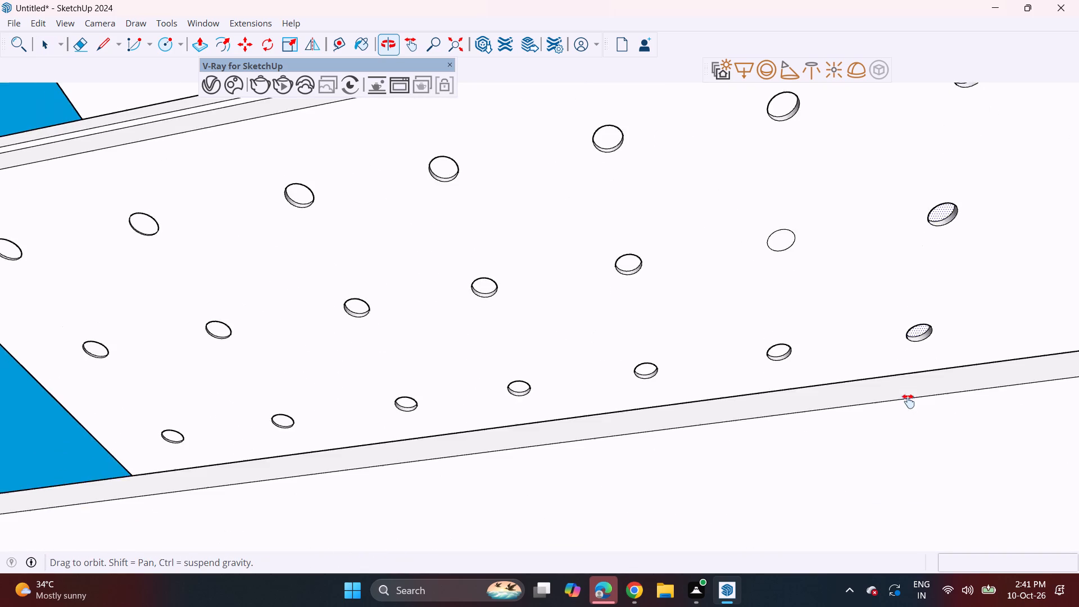
middle_click_drag(908, 401, 906, 373, "ctrl+shift")
middle_click_drag(894, 289, 904, 397, "ctrl")
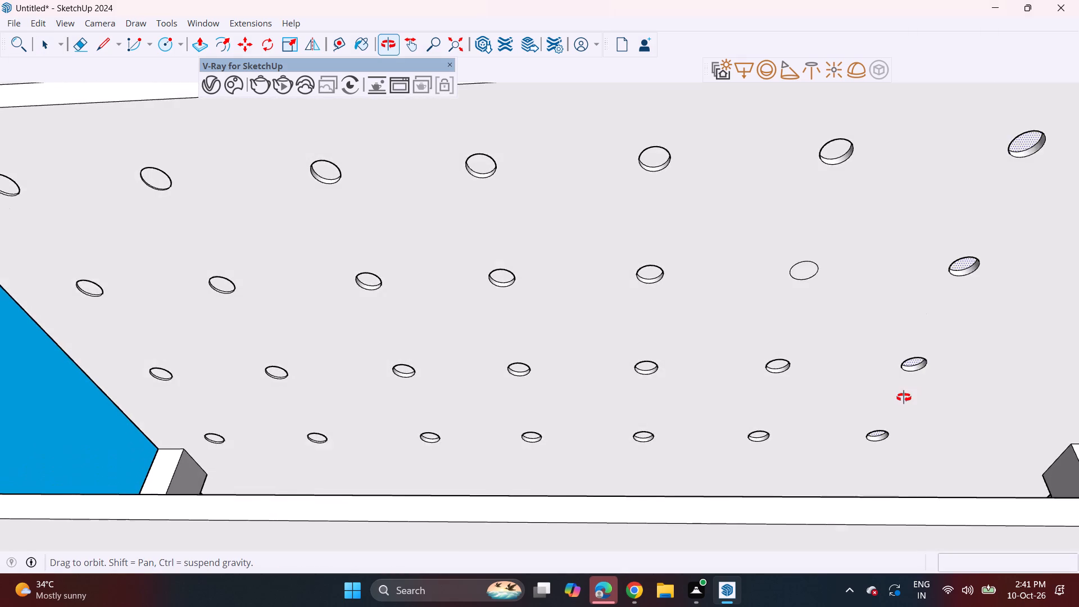
middle_click_drag(904, 397, 883, 430, "ctrl")
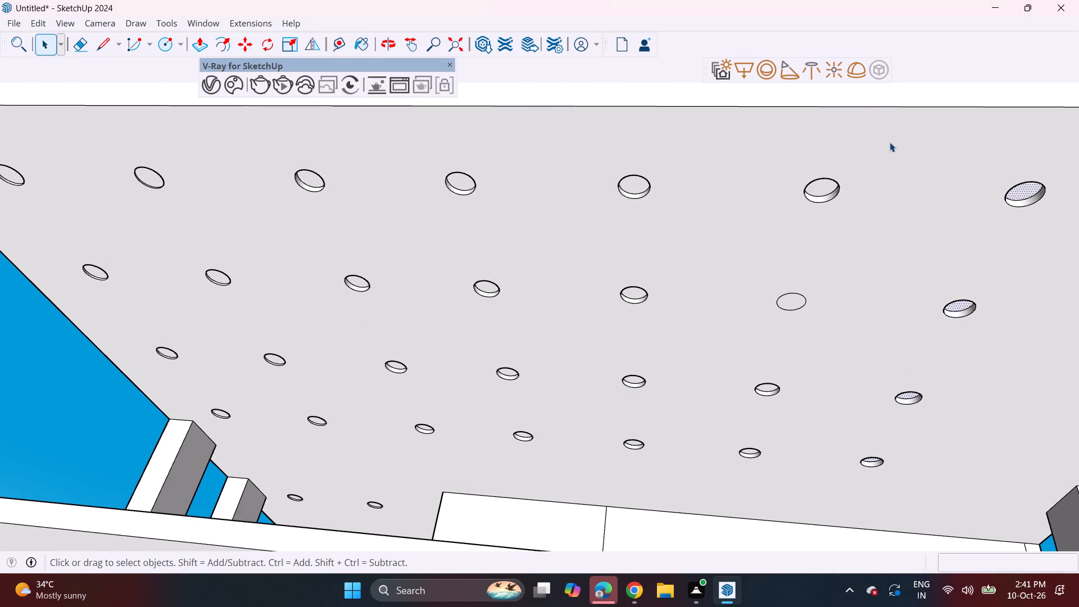
right_click(1024, 191)
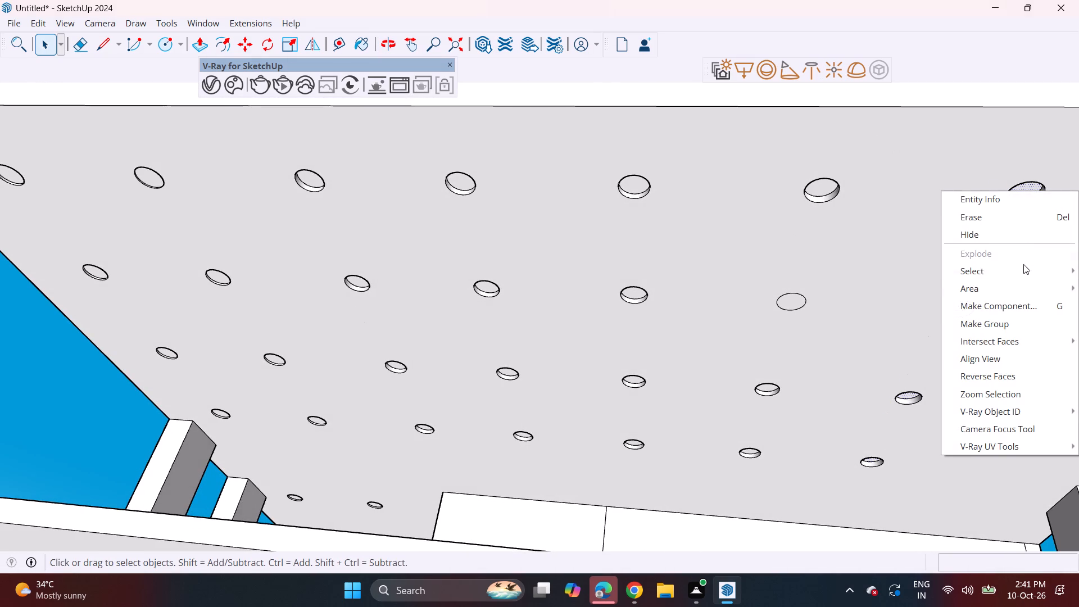
left_click(1006, 327)
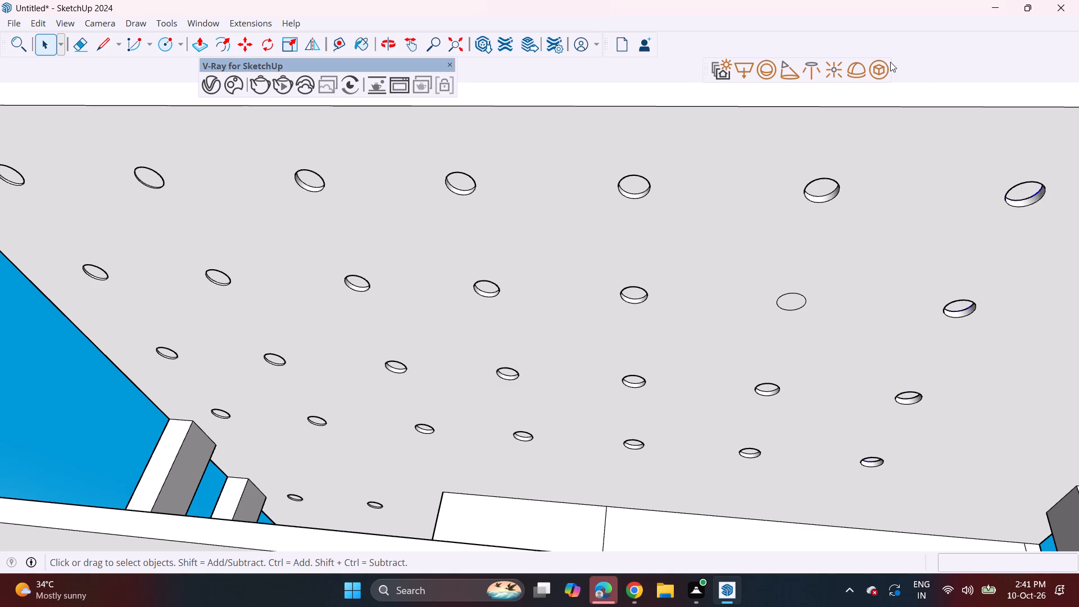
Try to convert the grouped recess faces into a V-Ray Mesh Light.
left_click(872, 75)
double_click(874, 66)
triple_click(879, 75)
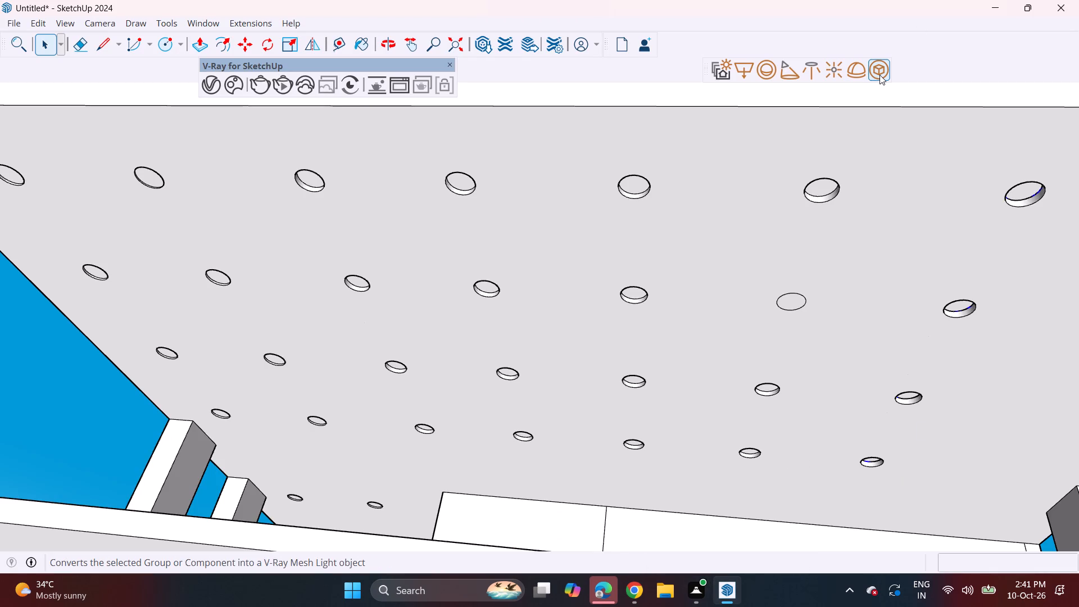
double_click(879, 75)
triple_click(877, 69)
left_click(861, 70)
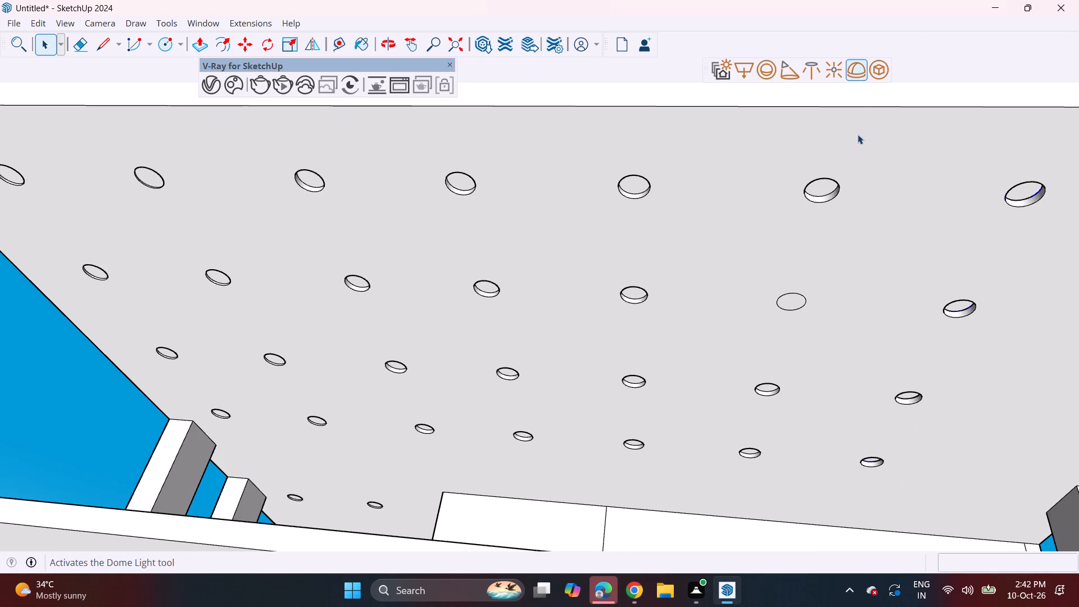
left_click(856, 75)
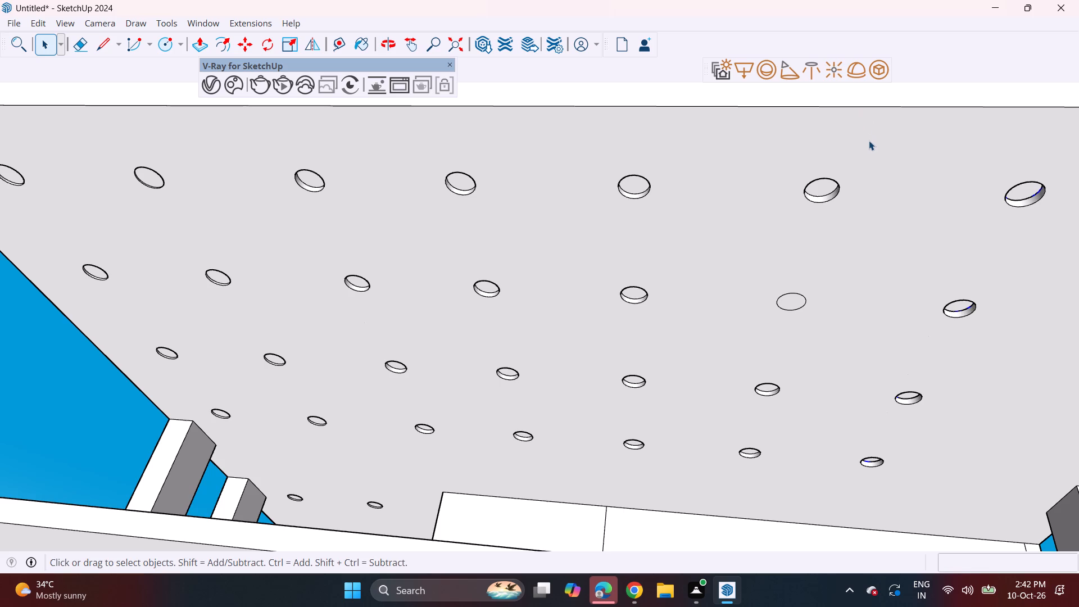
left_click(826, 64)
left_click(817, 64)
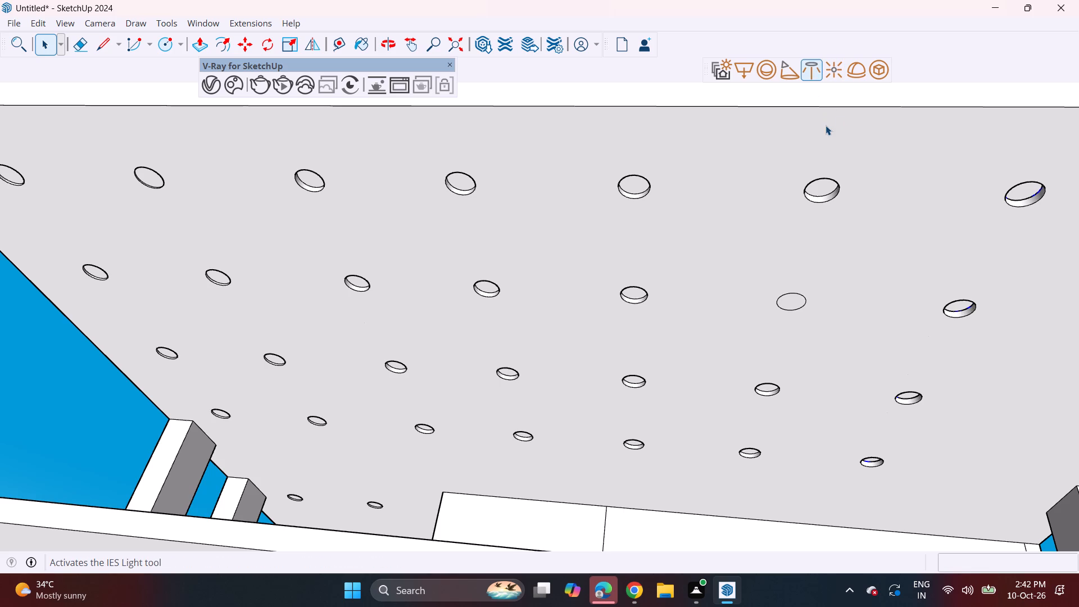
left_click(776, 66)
Dock the V-Ray Lights toolbar in line with the main tools and retry the Mesh Light conversion.
left_click_drag(708, 71, 705, 60)
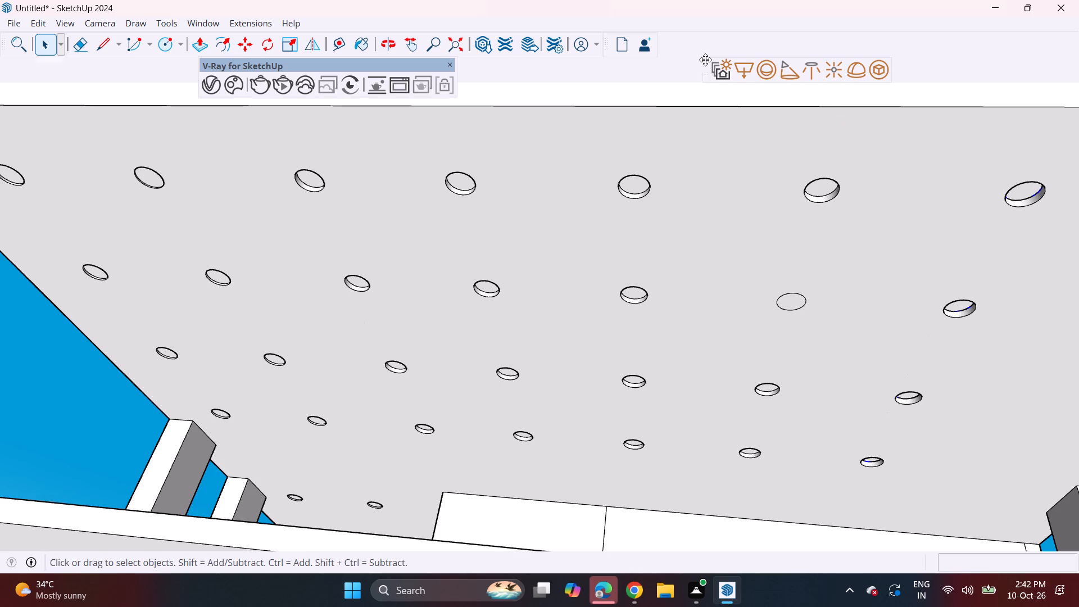
left_click_drag(705, 60, 676, 43)
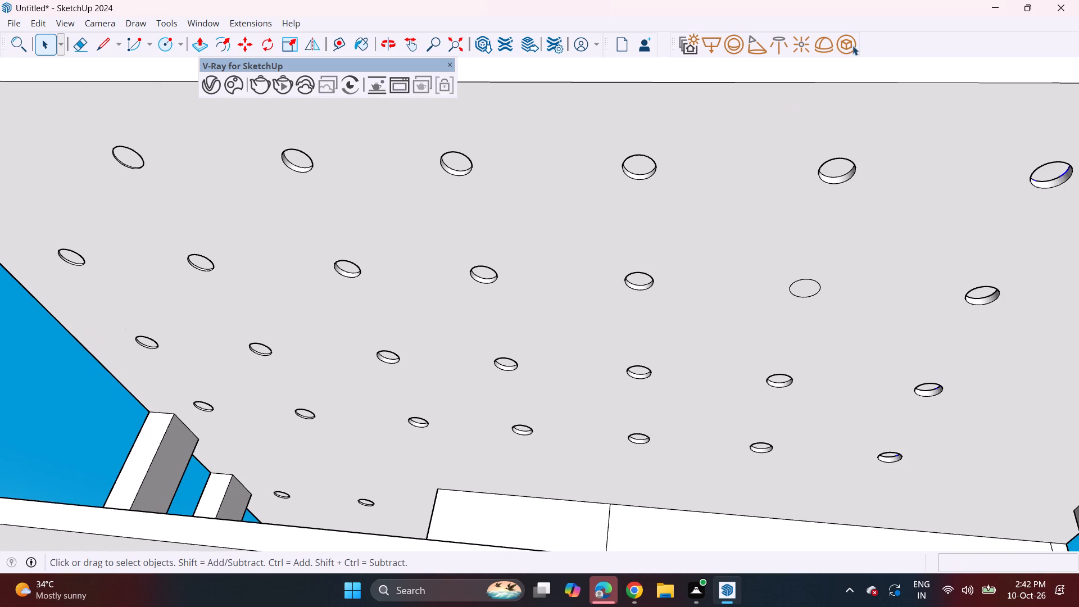
left_click(853, 44)
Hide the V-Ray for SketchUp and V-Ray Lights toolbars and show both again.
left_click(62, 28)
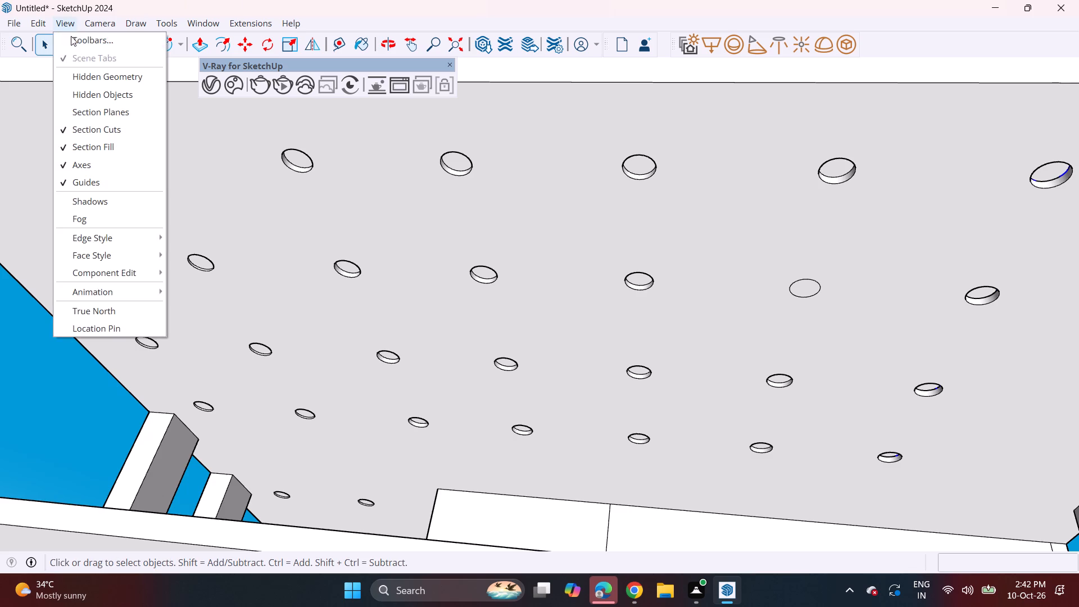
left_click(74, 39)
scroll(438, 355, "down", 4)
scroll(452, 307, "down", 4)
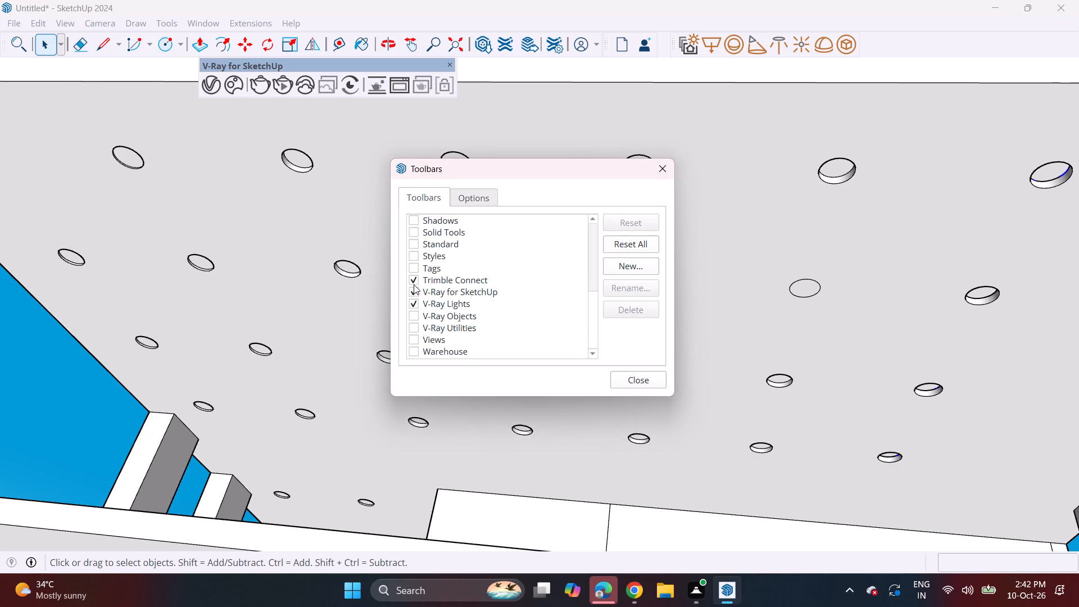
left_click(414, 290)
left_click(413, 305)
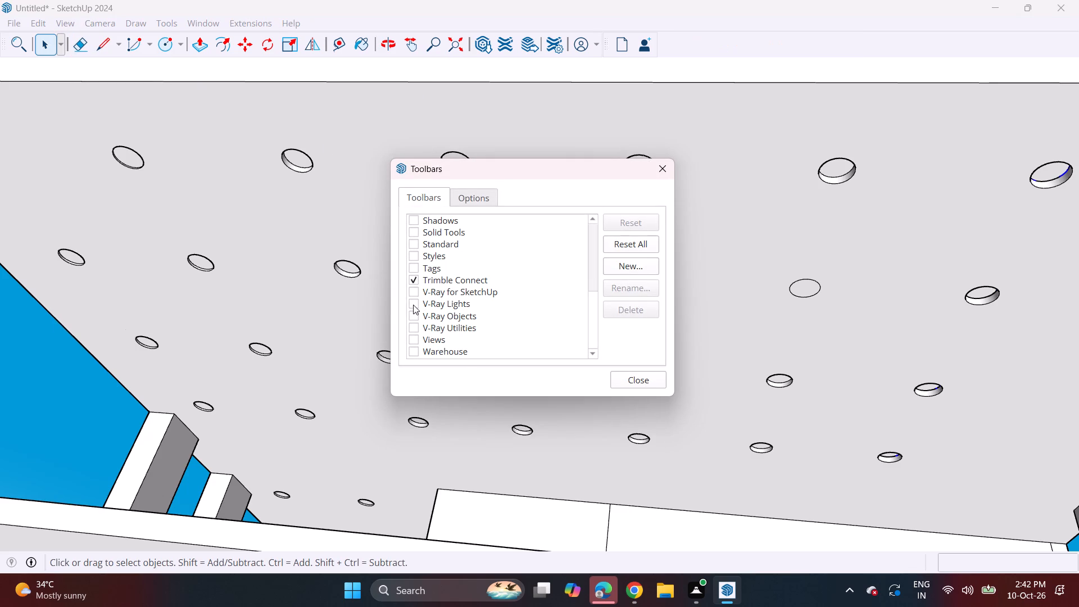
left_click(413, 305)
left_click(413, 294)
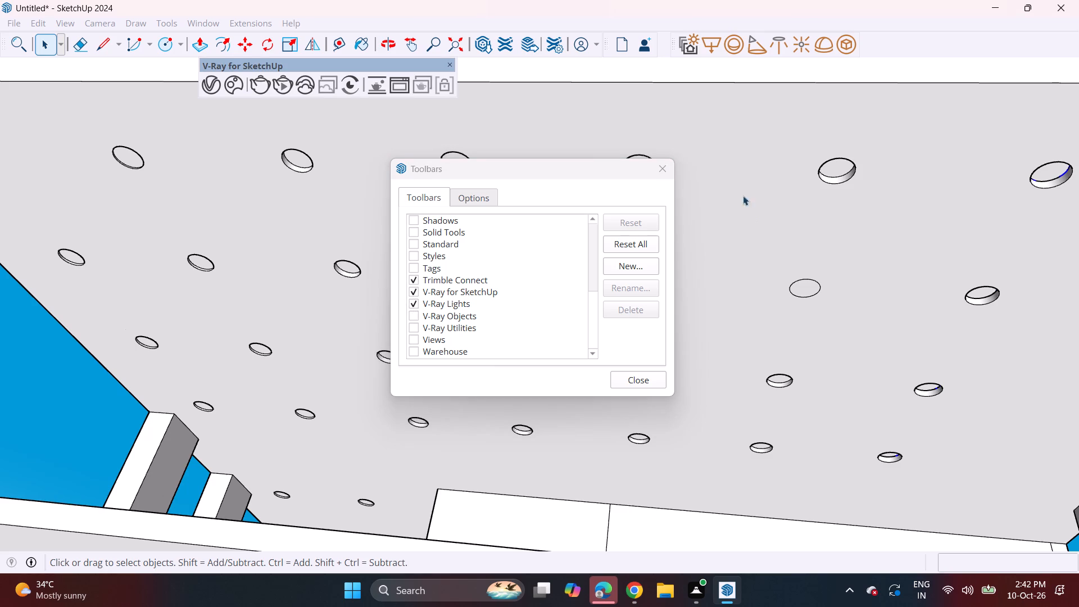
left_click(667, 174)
Try again to convert the grouped seventh-row recess faces into a V-Ray Mesh Light.
left_click(854, 47)
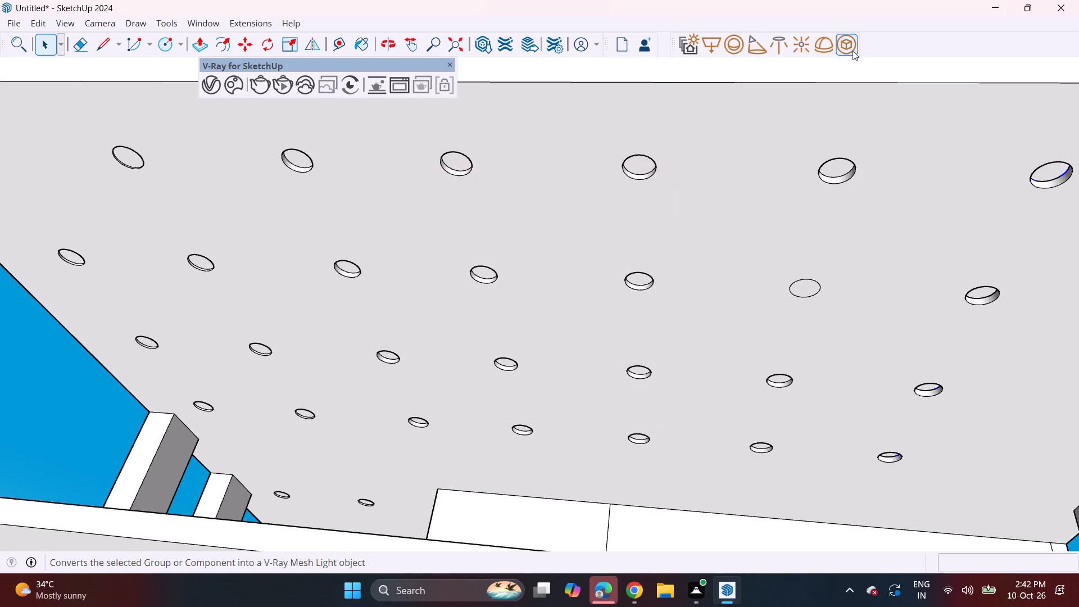
left_click(823, 51)
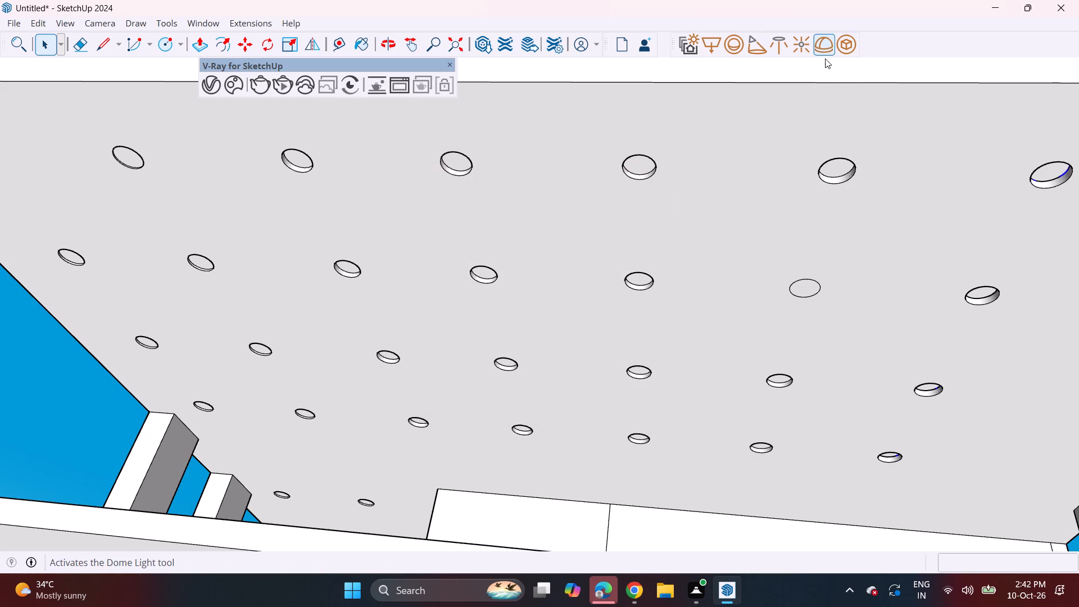
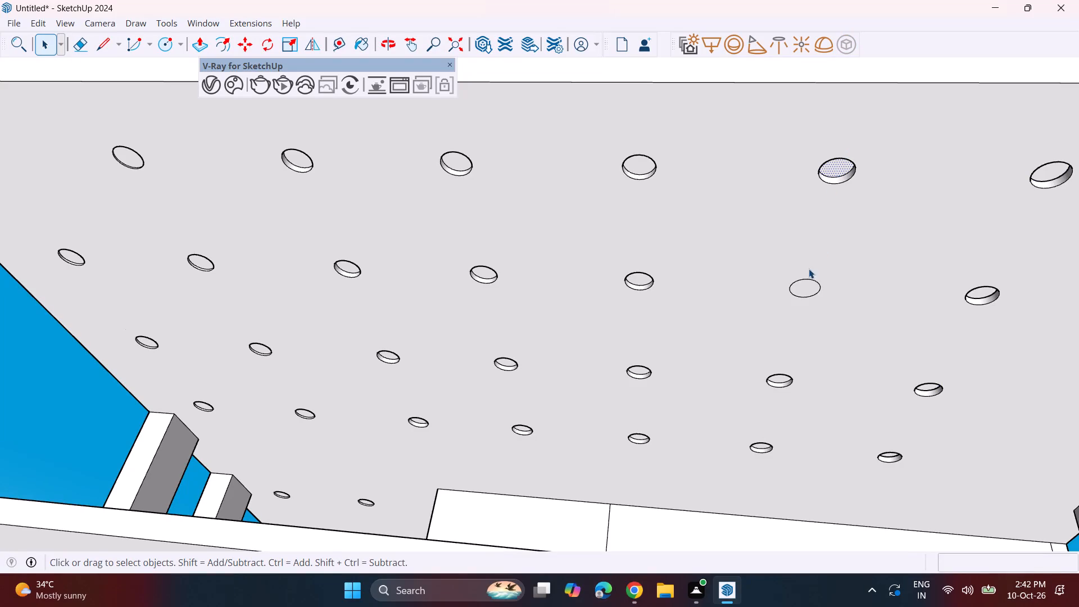
Group the four recess faces in the row that includes the flush circle on the porch ceiling.
left_click(806, 289)
left_click(779, 377, "ctrl")
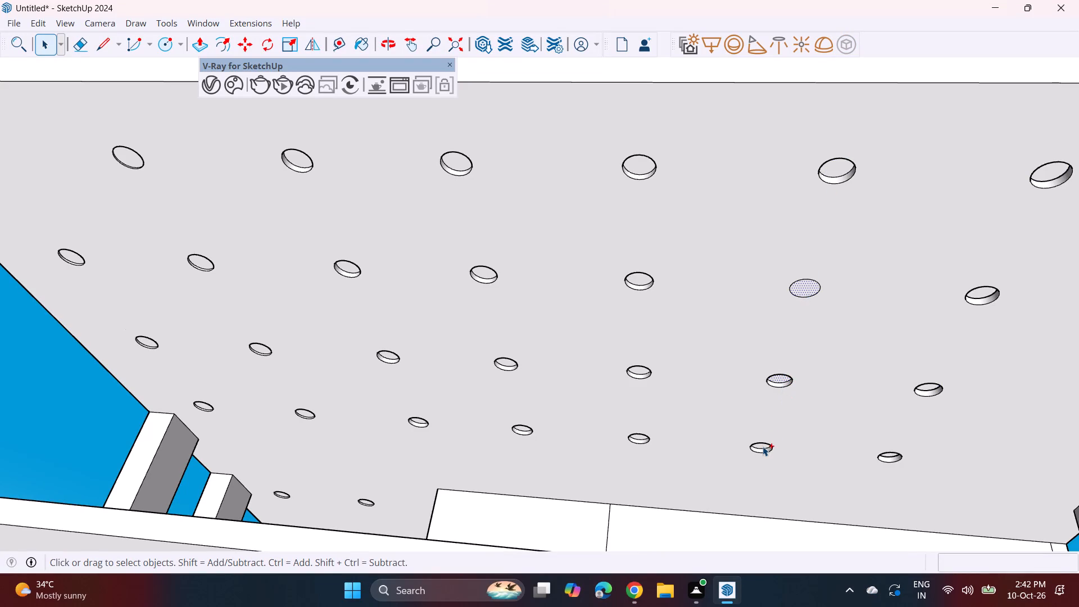
left_click(761, 446, "ctrl")
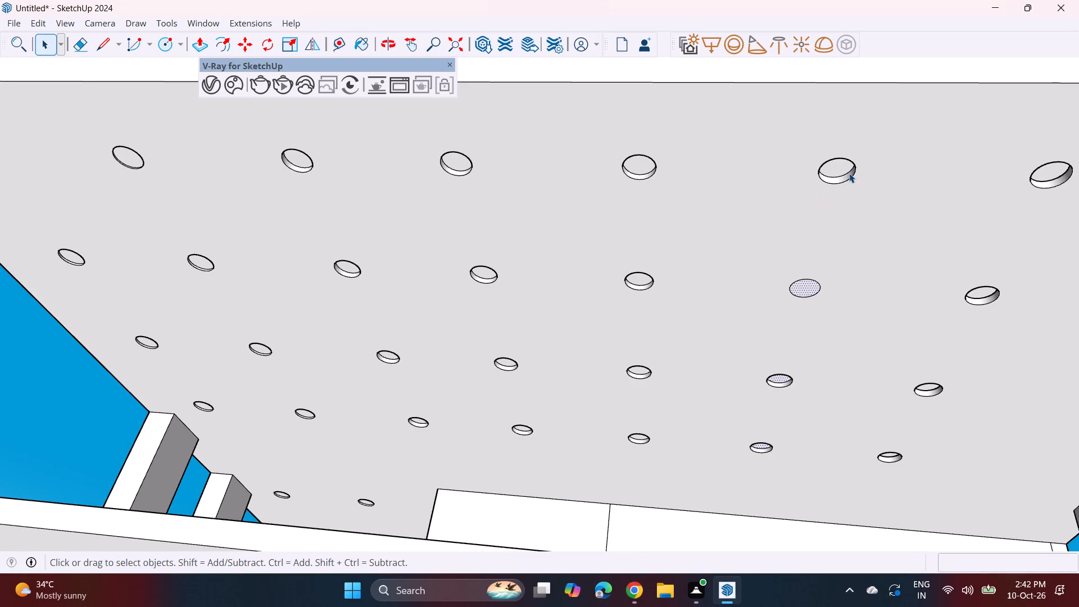
left_click(842, 167, "ctrl")
right_click(838, 167)
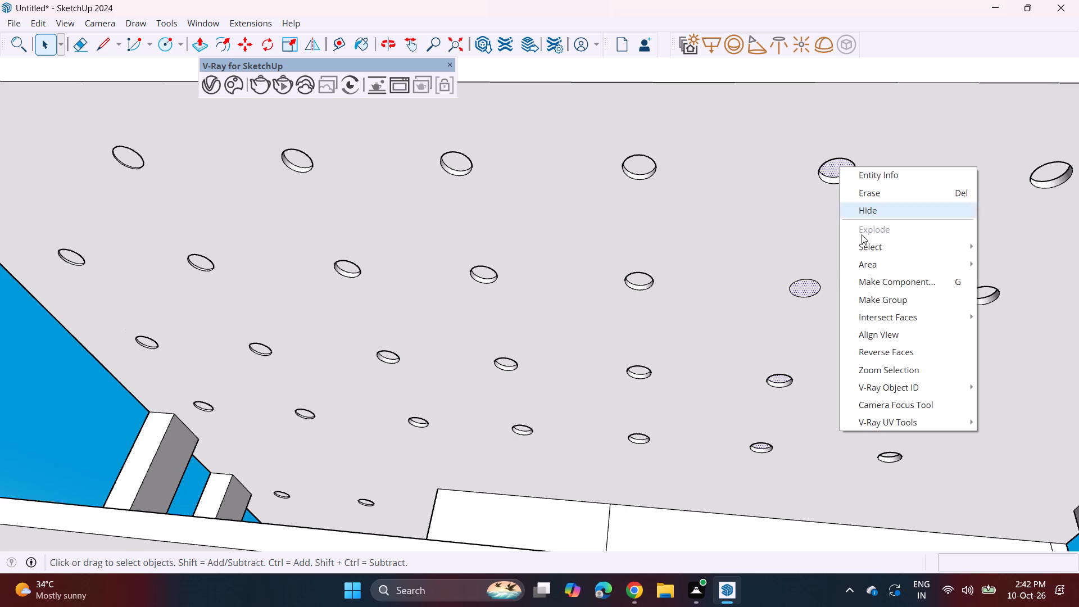
double_click(864, 301)
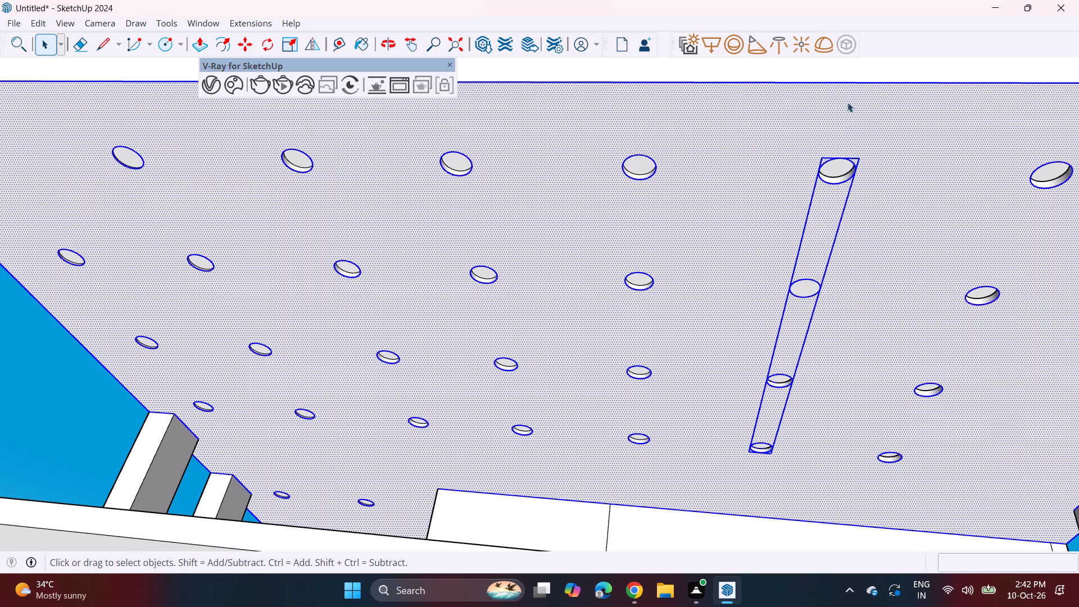
left_click(70, 399)
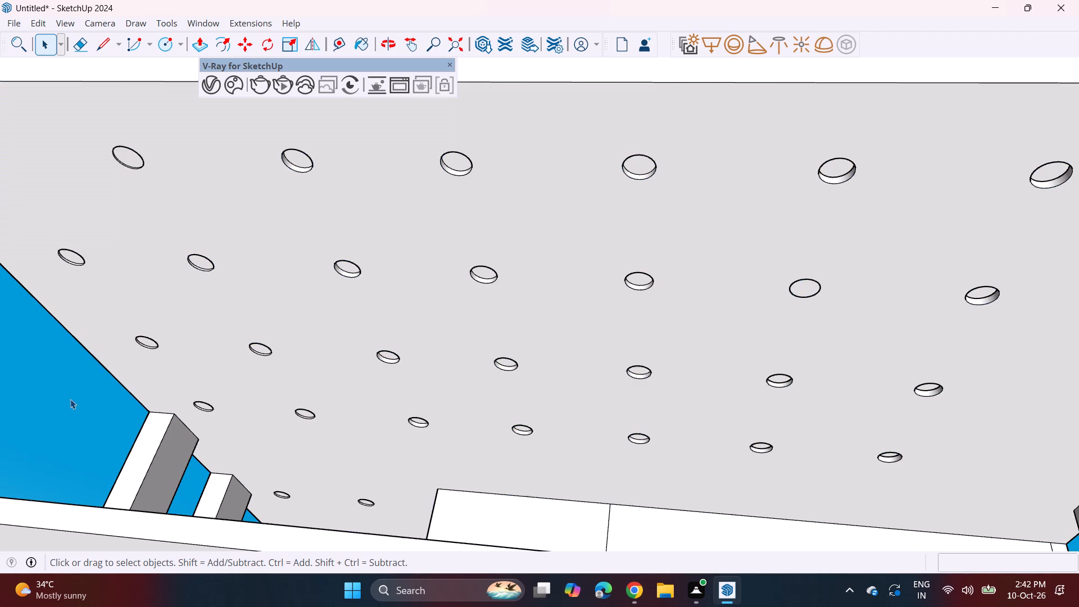
Group the four recess faces in the adjacent row, closer to the stepped columns.
left_click(638, 279)
left_click(644, 162, "ctrl")
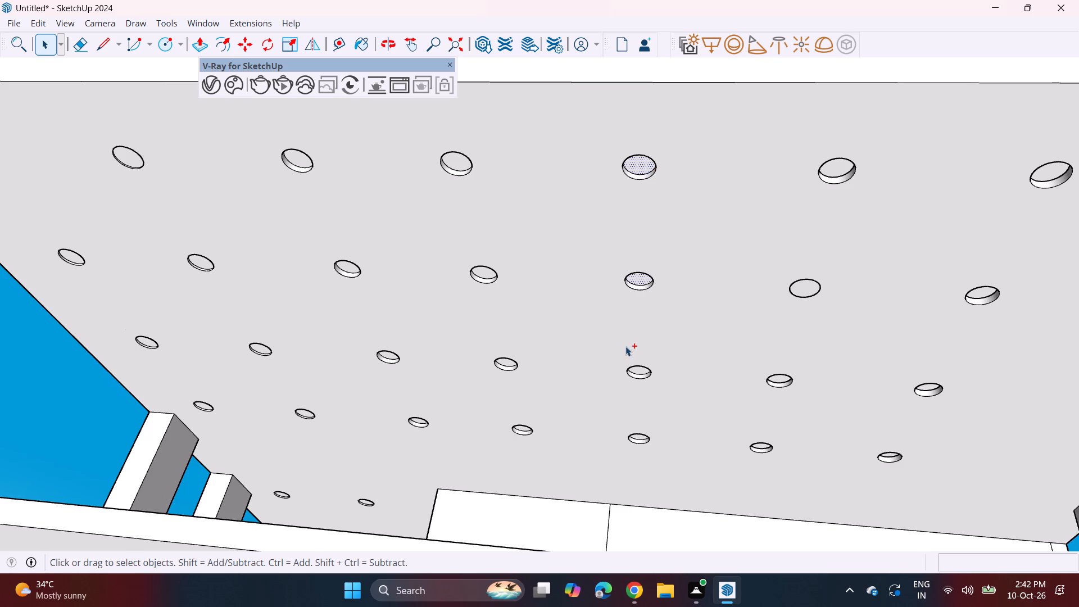
left_click(640, 369, "ctrl")
scroll(634, 422, "up", 4, "ctrl")
left_click(652, 359, "ctrl+shift")
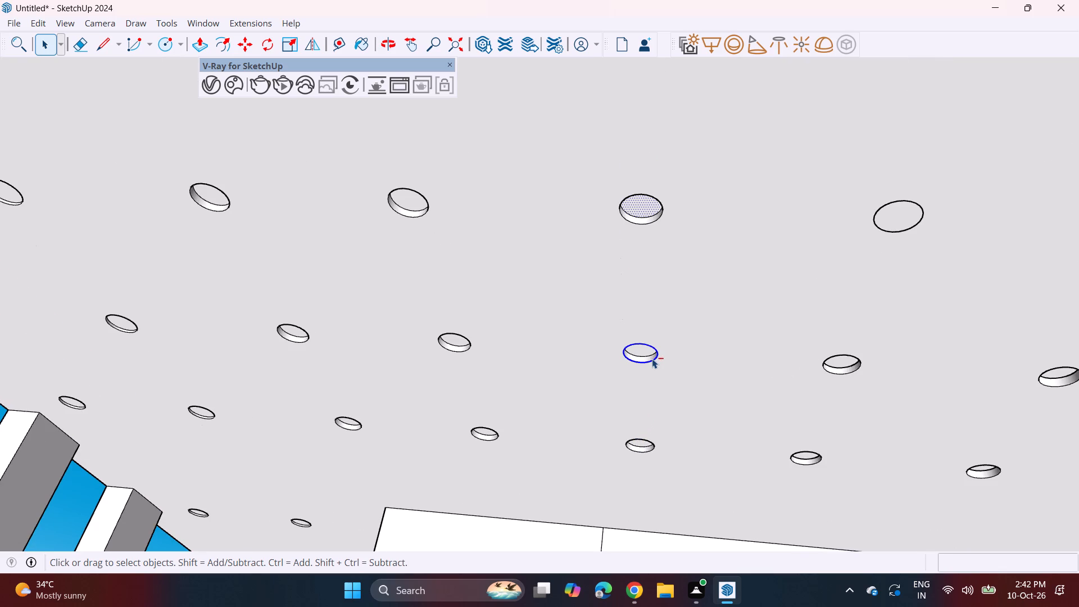
left_click(642, 352, "ctrl")
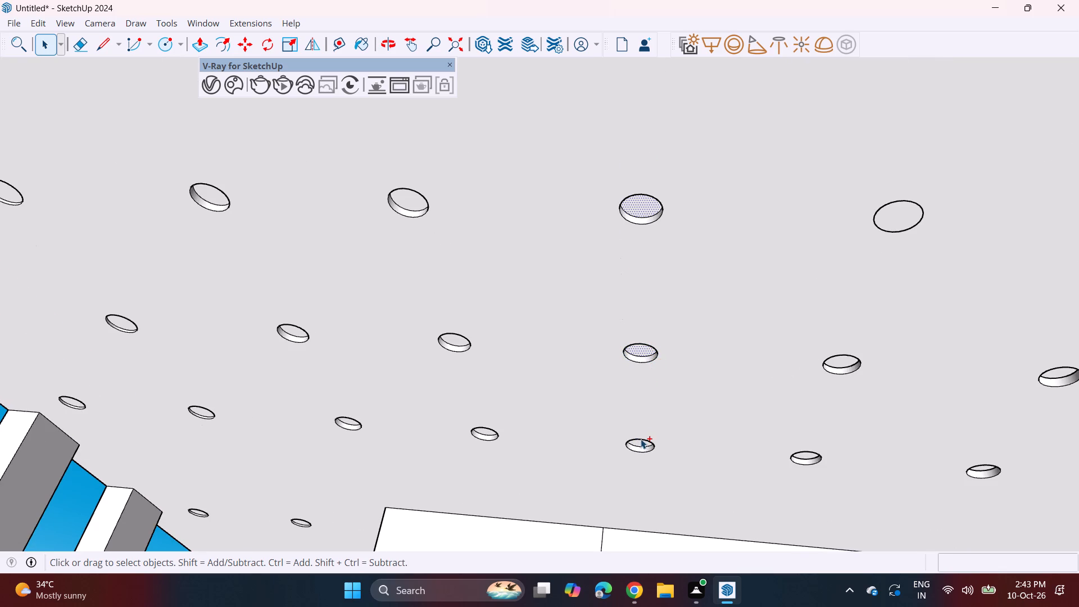
left_click(641, 439, "ctrl")
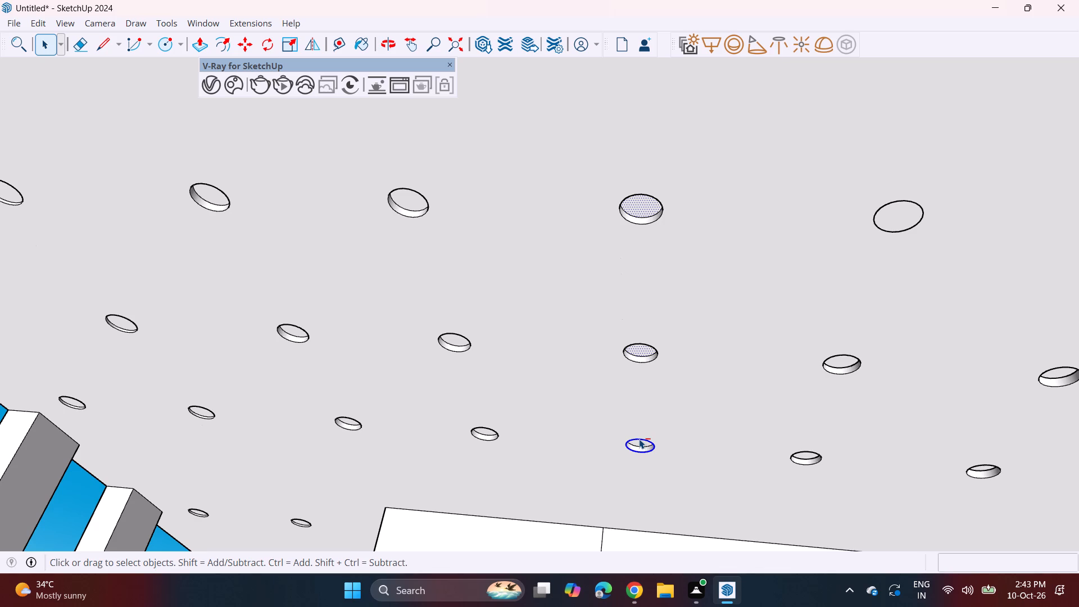
double_click(639, 439, "ctrl+shift")
left_click(640, 442, "ctrl")
right_click(649, 209)
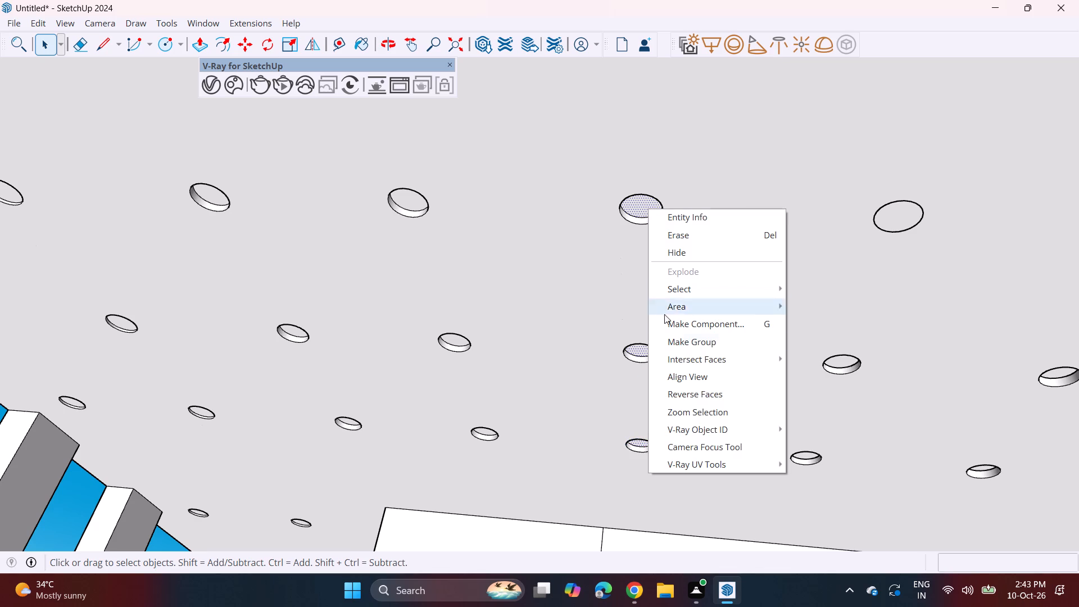
left_click(691, 343)
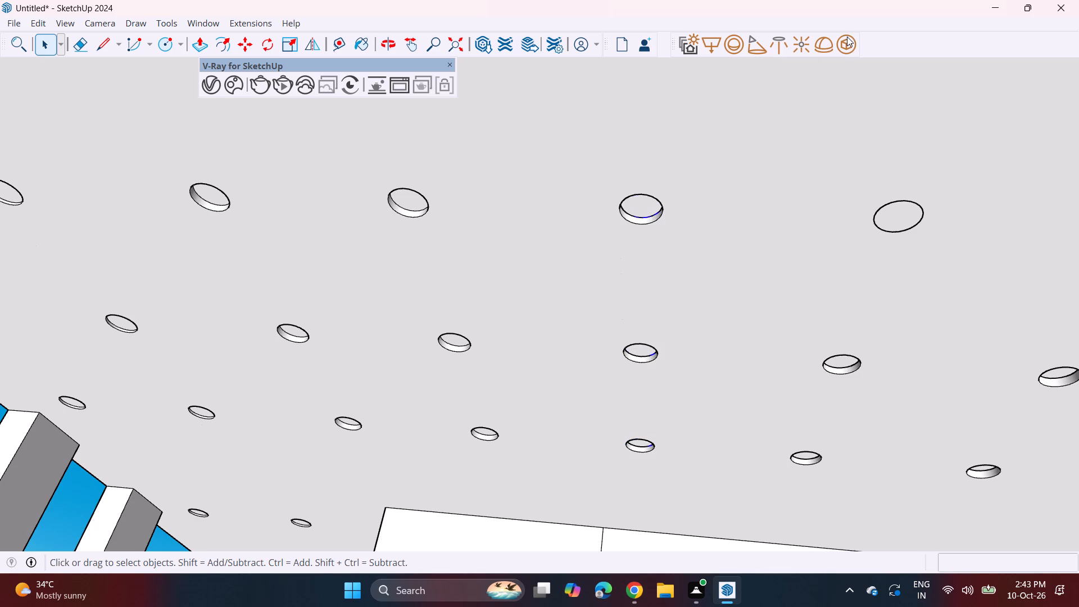
Convert the new four-face group into a V-Ray Mesh Light and clear its selection.
left_click(847, 37)
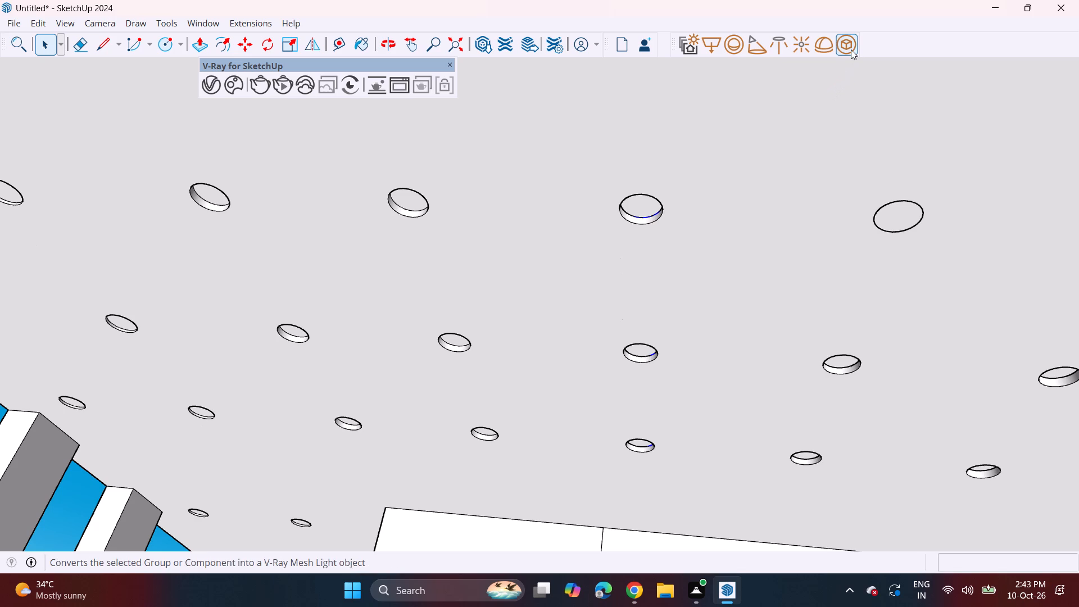
left_click(851, 49)
left_click(733, 261)
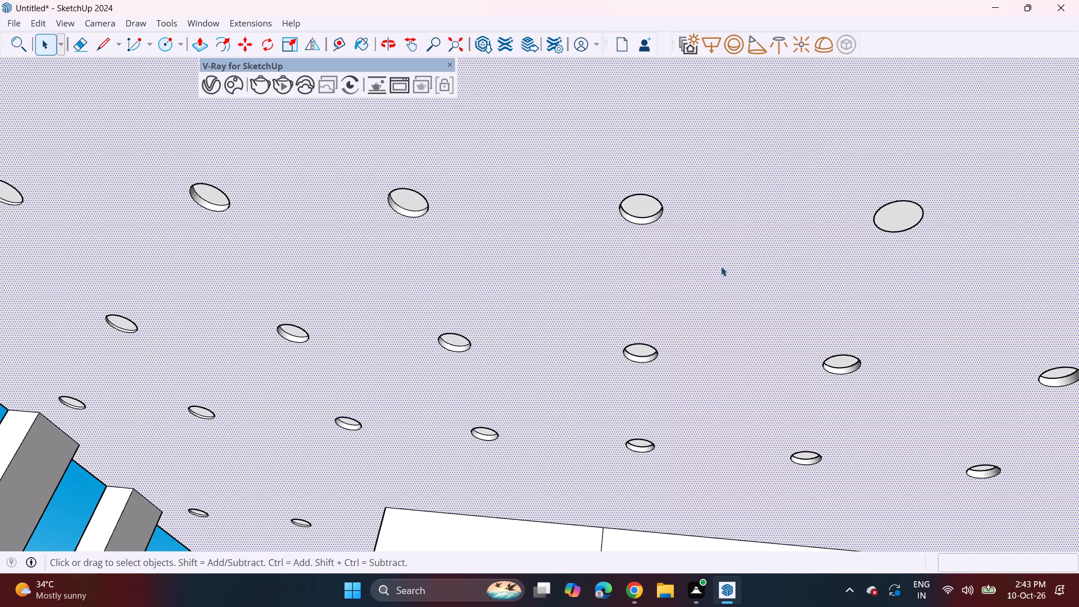
Select the four recess faces in the next ungrouped row of the ceiling.
middle_click_drag(639, 227, 697, 238)
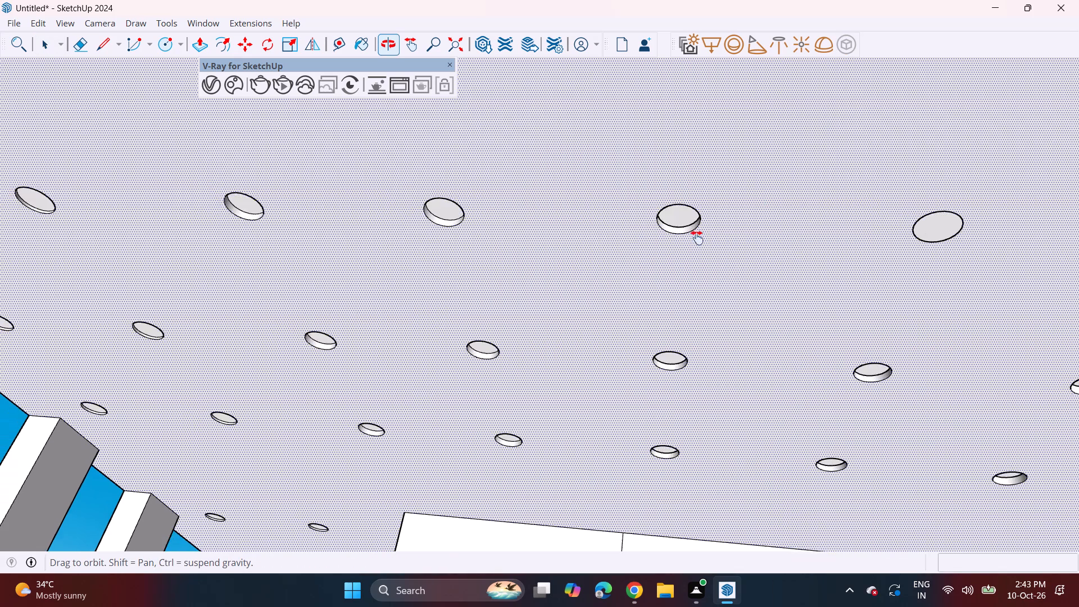
middle_click_drag(697, 238, 792, 221)
scroll(732, 249, "down", 1)
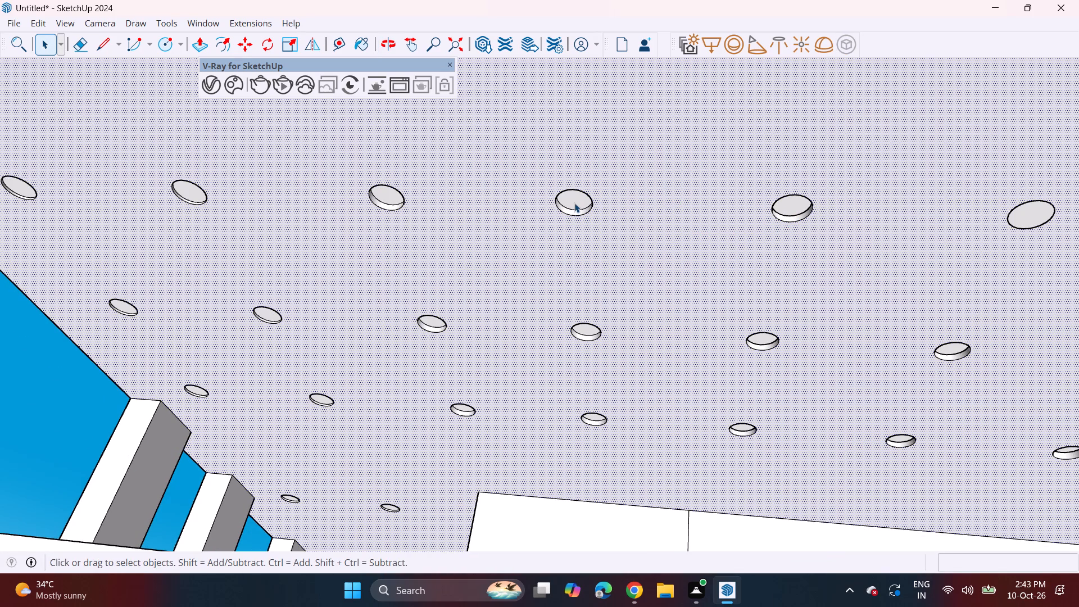
left_click(574, 203)
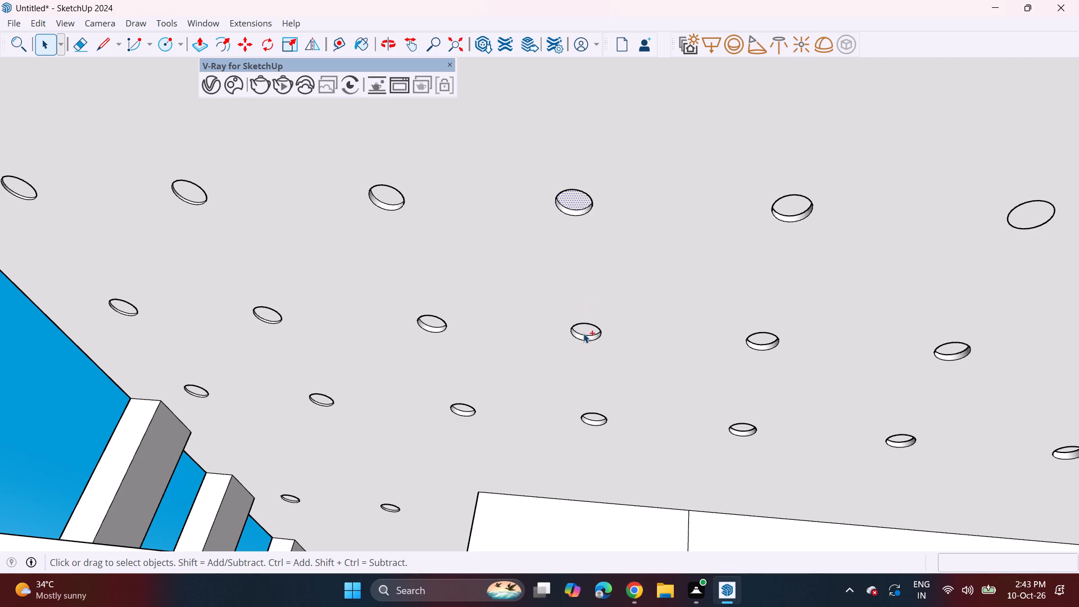
left_click(587, 329, "ctrl")
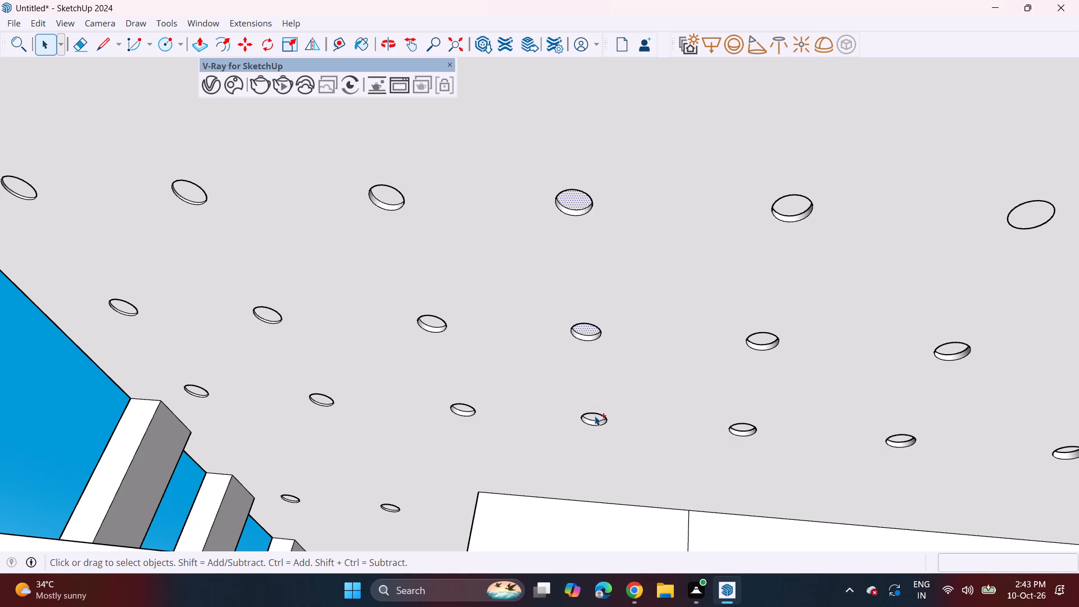
left_click(595, 416, "ctrl")
left_click(593, 413, "ctrl+shift")
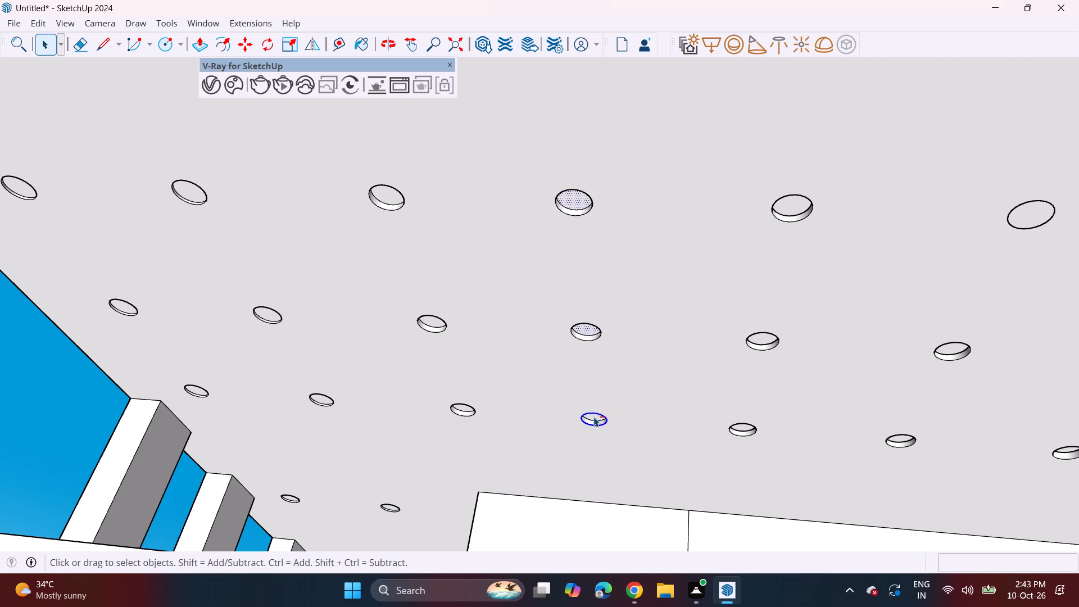
left_click(593, 418, "ctrl")
middle_click_drag(596, 183, 615, 346, "ctrl+shift")
left_click(582, 219, "ctrl")
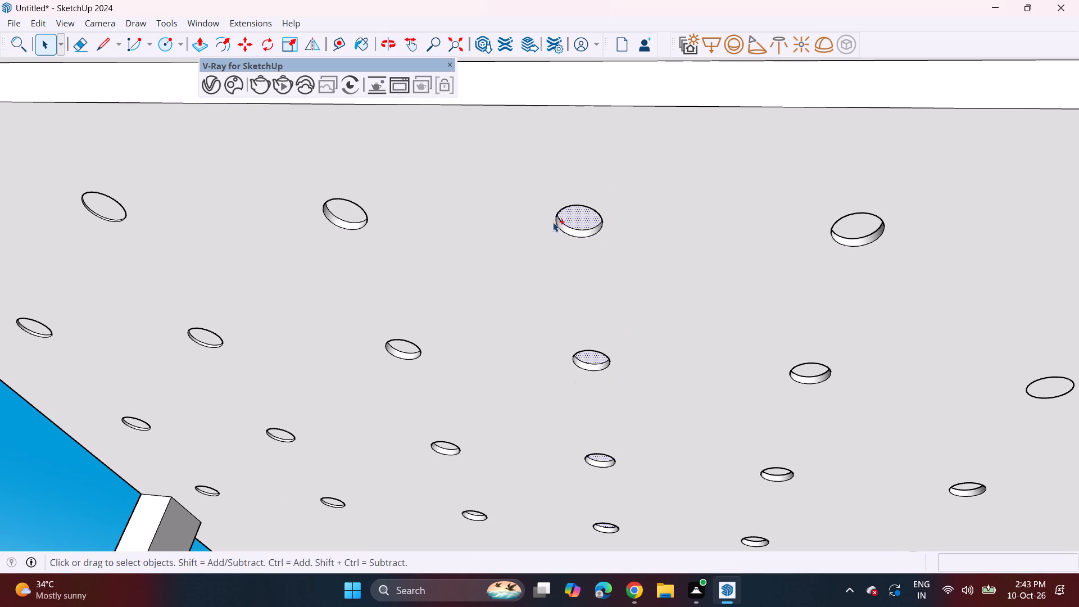
Add the four recess faces of the following row to the selection.
left_click(350, 209, "ctrl")
left_click(401, 346, "ctrl")
middle_click_drag(486, 391, 593, 233, "ctrl+shift")
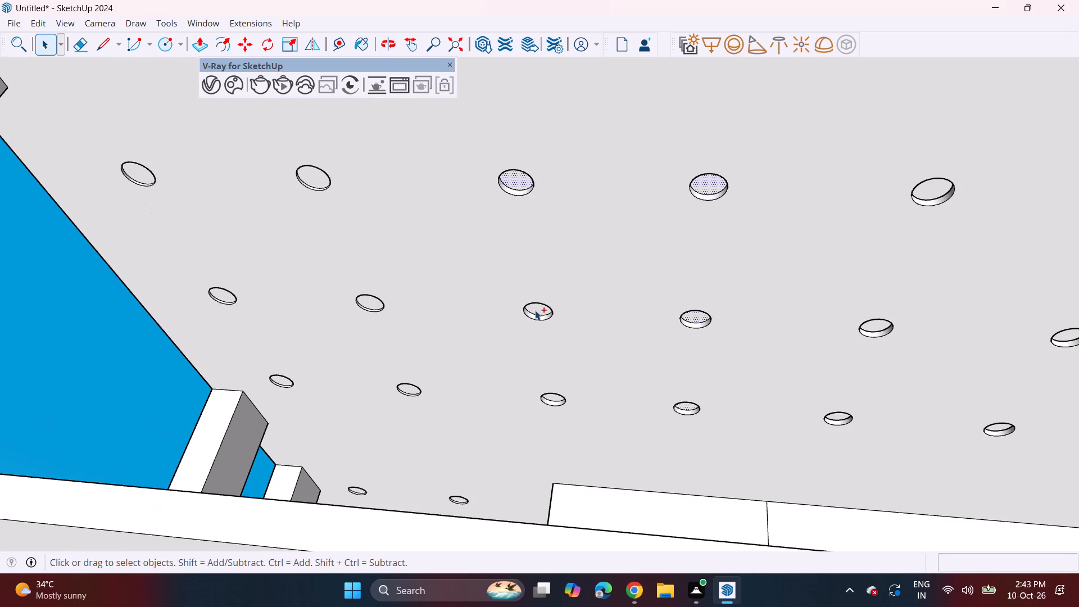
left_click(535, 310, "ctrl")
scroll(543, 395, "up", 4, "ctrl")
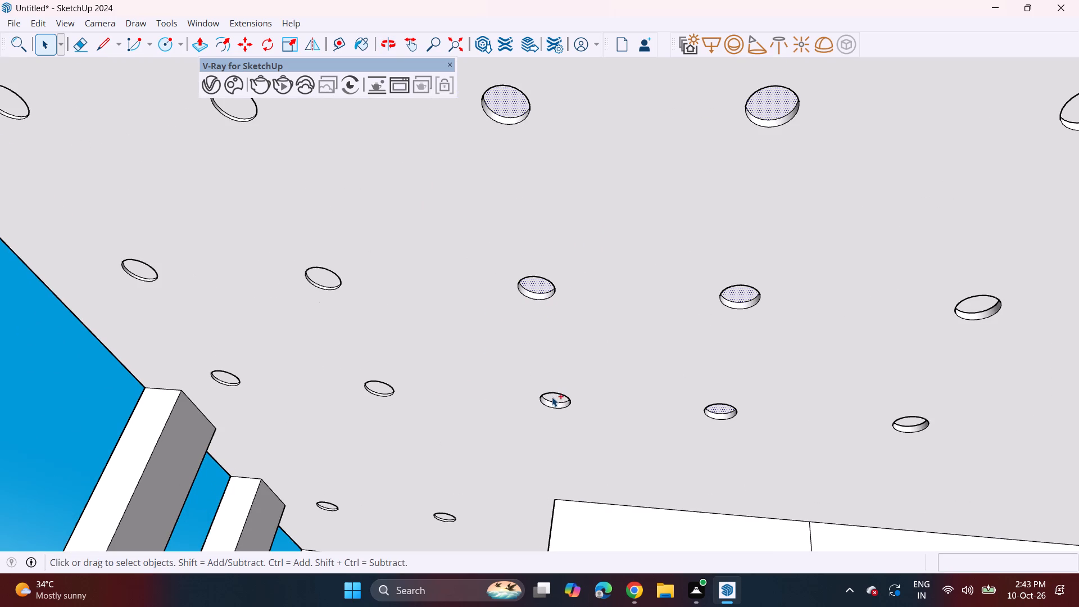
double_click(552, 397, "ctrl")
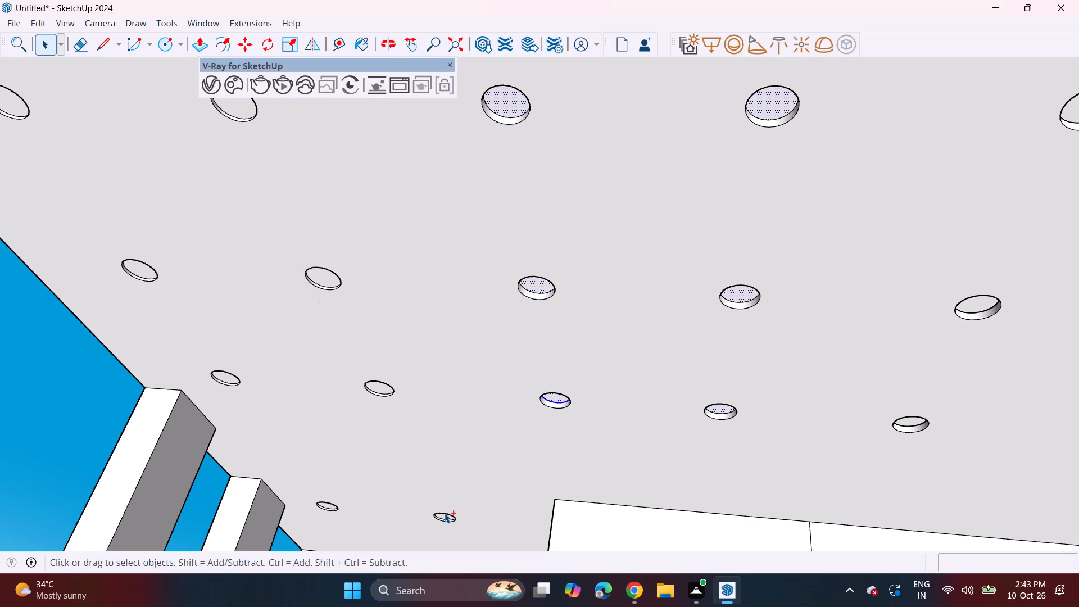
Add the five recess faces of the second-to-last row before the stepped columns to the selection.
double_click(445, 516, "ctrl")
left_click(380, 388, "ctrl")
left_click(327, 278, "ctrl")
middle_click_drag(279, 152, 497, 302, "ctrl")
left_click(475, 267, "ctrl")
scroll(448, 218, "down", 4, "ctrl")
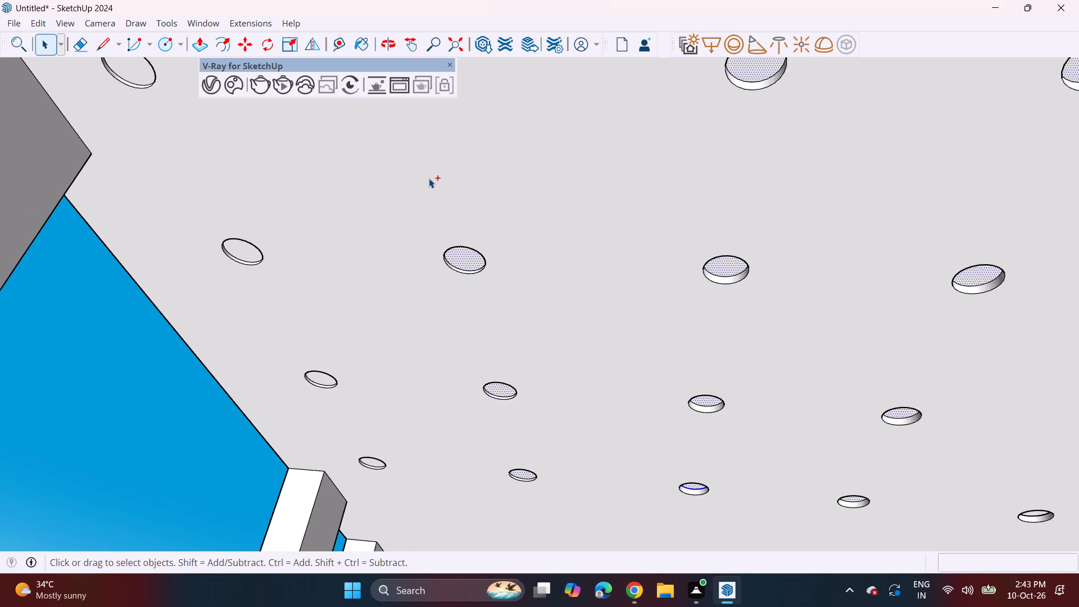
middle_click_drag(429, 178, 516, 295, "ctrl+shift")
left_click(519, 195, "ctrl")
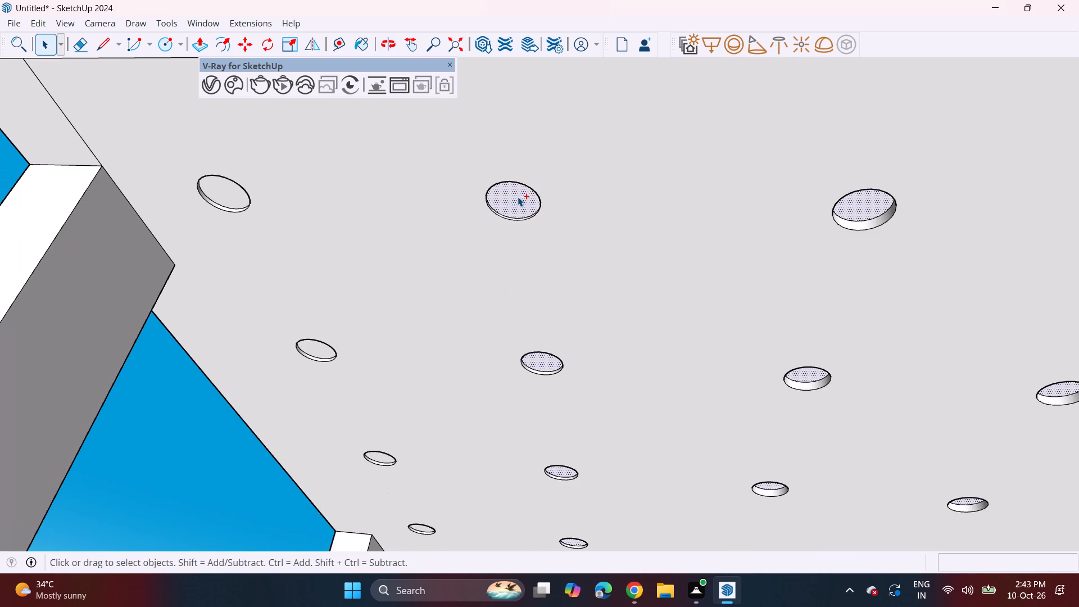
Add the five recess faces of the last row, beside the stepped columns, to the selection.
left_click(225, 184, "ctrl")
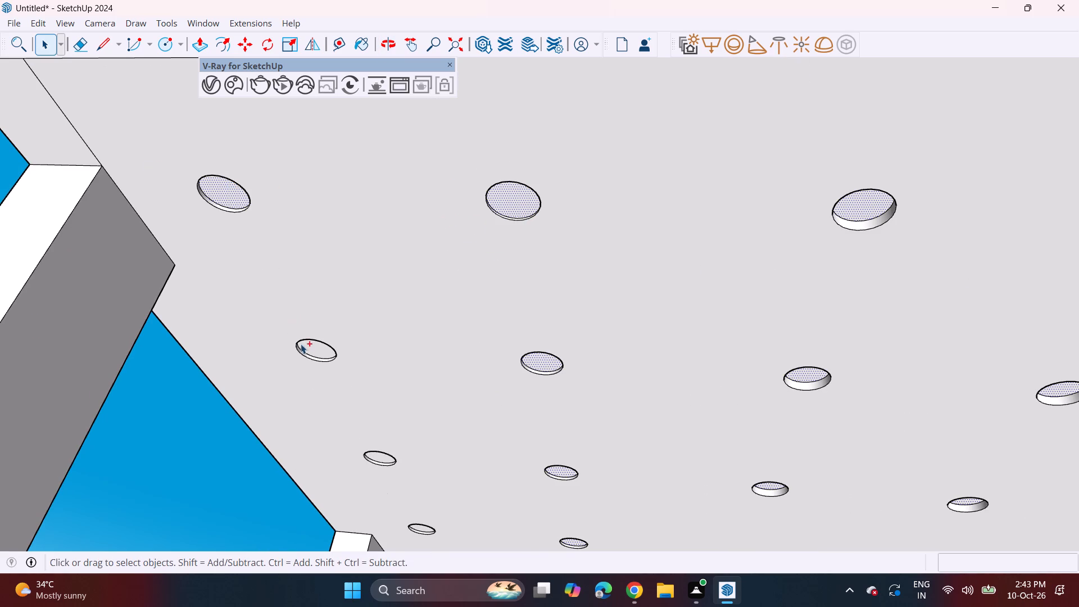
left_click(309, 348, "ctrl")
middle_click_drag(373, 374, 340, 191, "ctrl+shift")
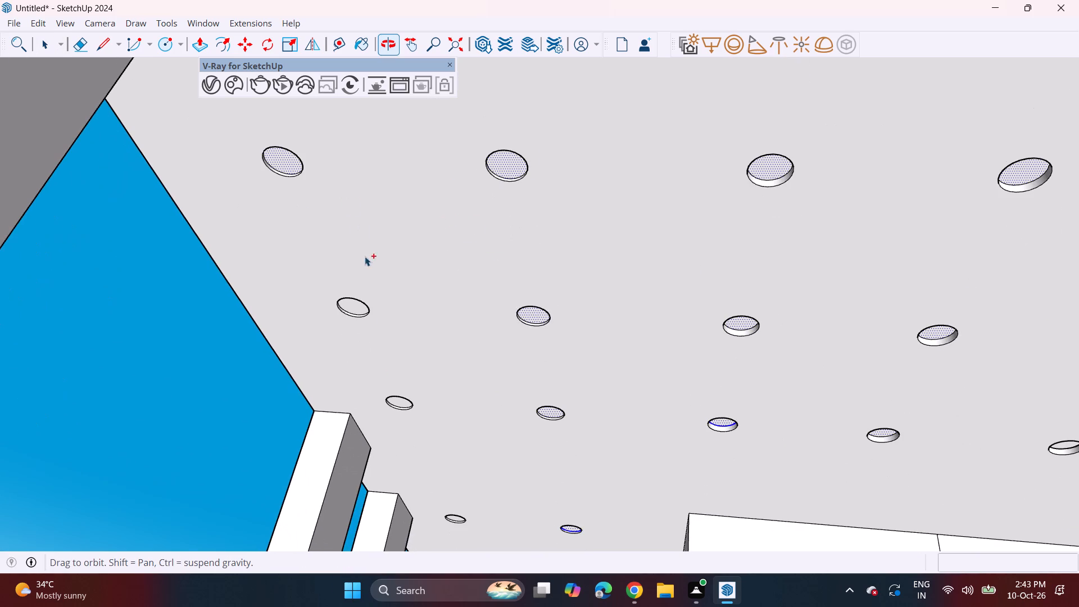
left_click(360, 306, "ctrl")
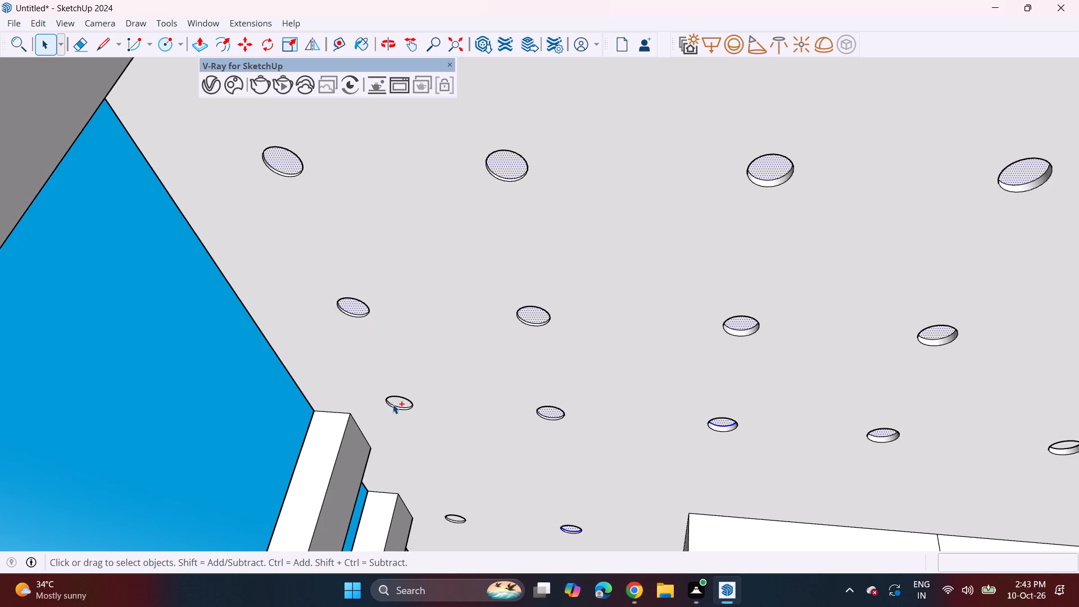
left_click(400, 400, "ctrl")
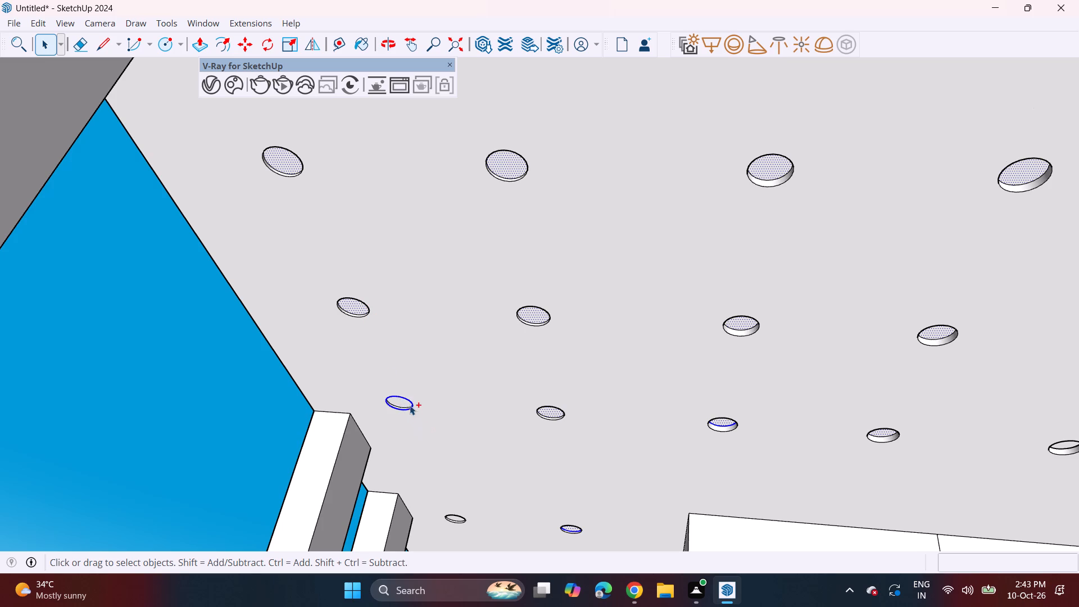
left_click(408, 404, "ctrl+shift")
left_click(410, 408, "ctrl+shift")
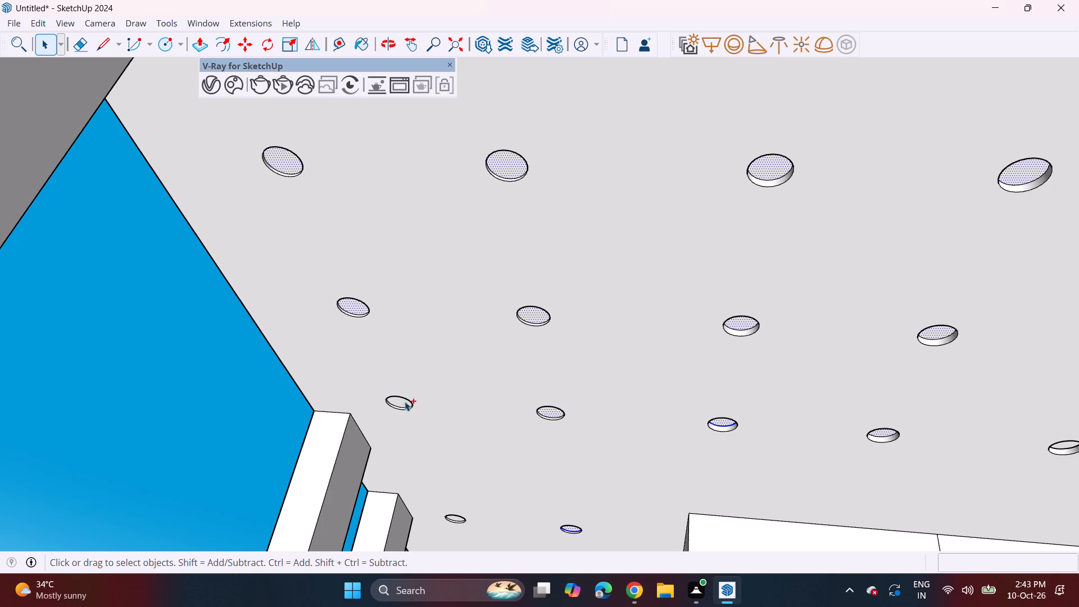
left_click(401, 405, "ctrl")
scroll(475, 513, "up", 3, "ctrl")
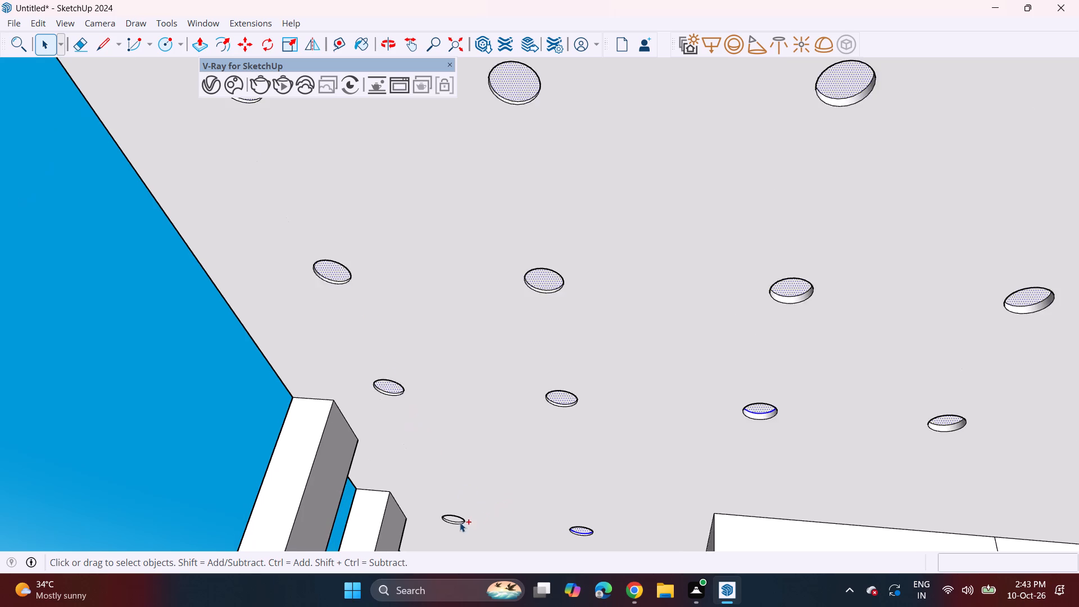
left_click(451, 519, "ctrl")
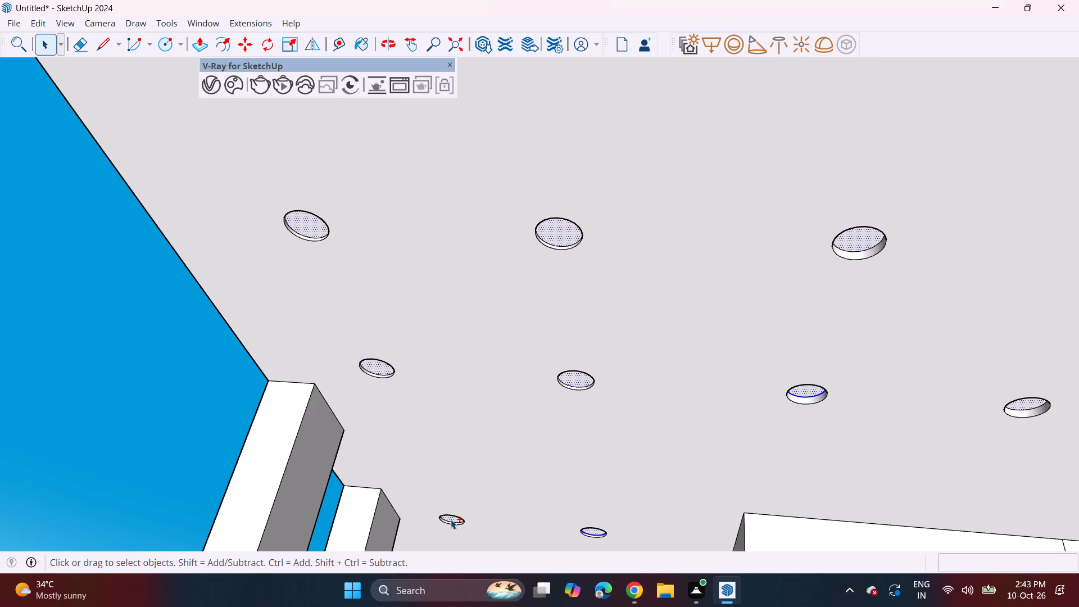
Group all the selected recess faces of the ground-floor porch ceiling.
right_click(303, 223)
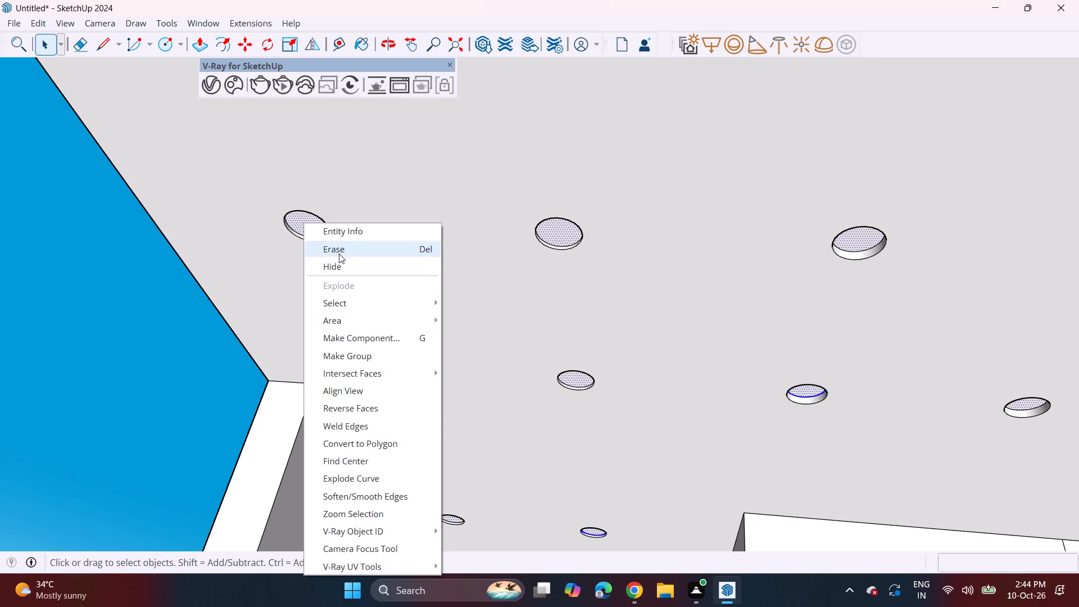
left_click(374, 360)
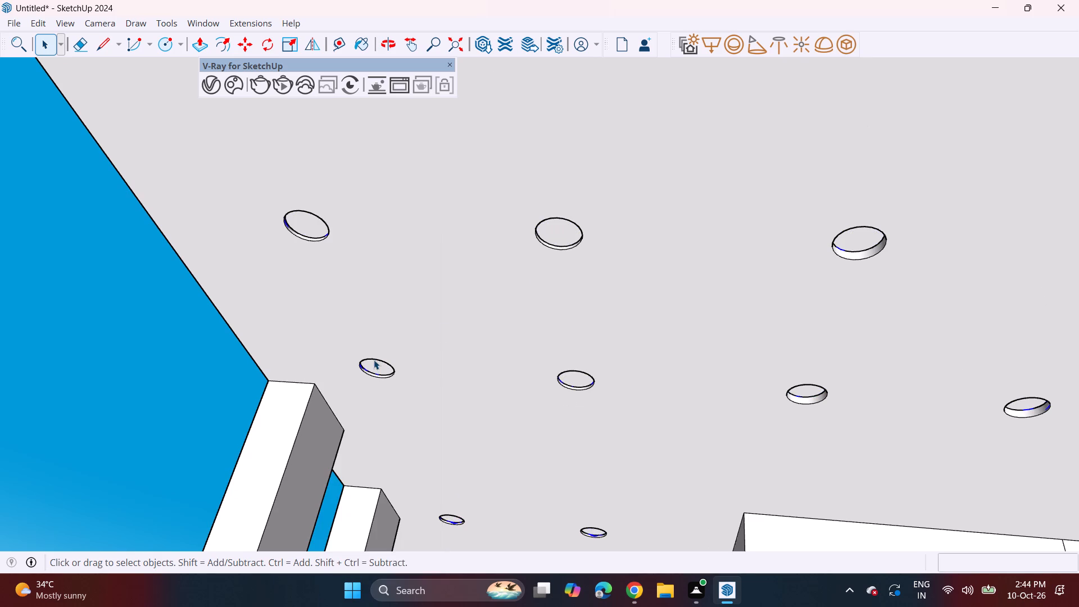
Convert the new group of porch recess faces into a V-Ray Mesh Light and clear the selection.
double_click(853, 42)
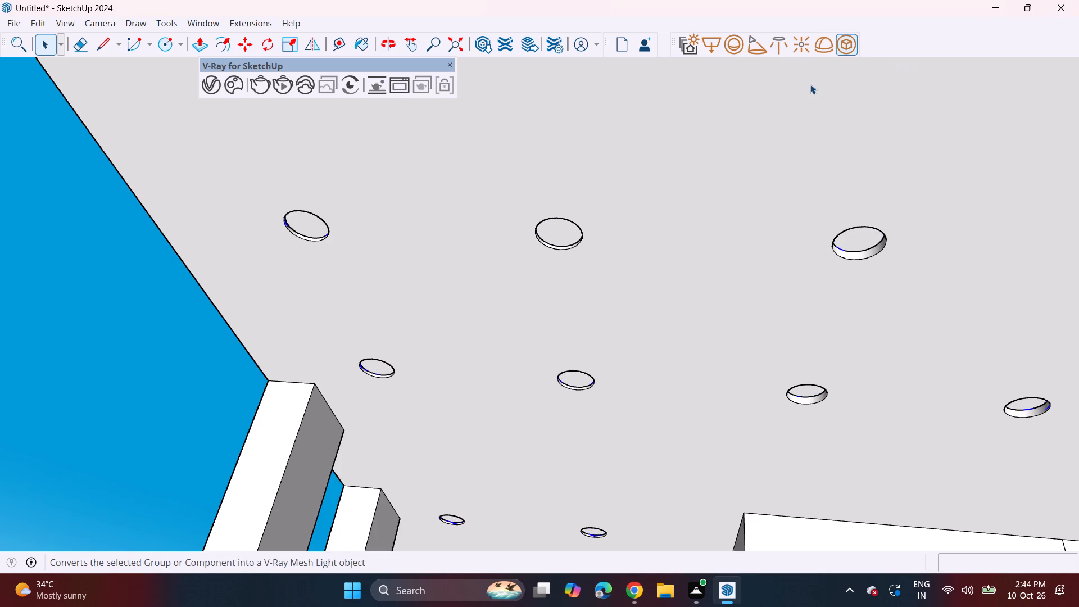
scroll(809, 86, "down", 3)
middle_click_drag(798, 112, 781, 157)
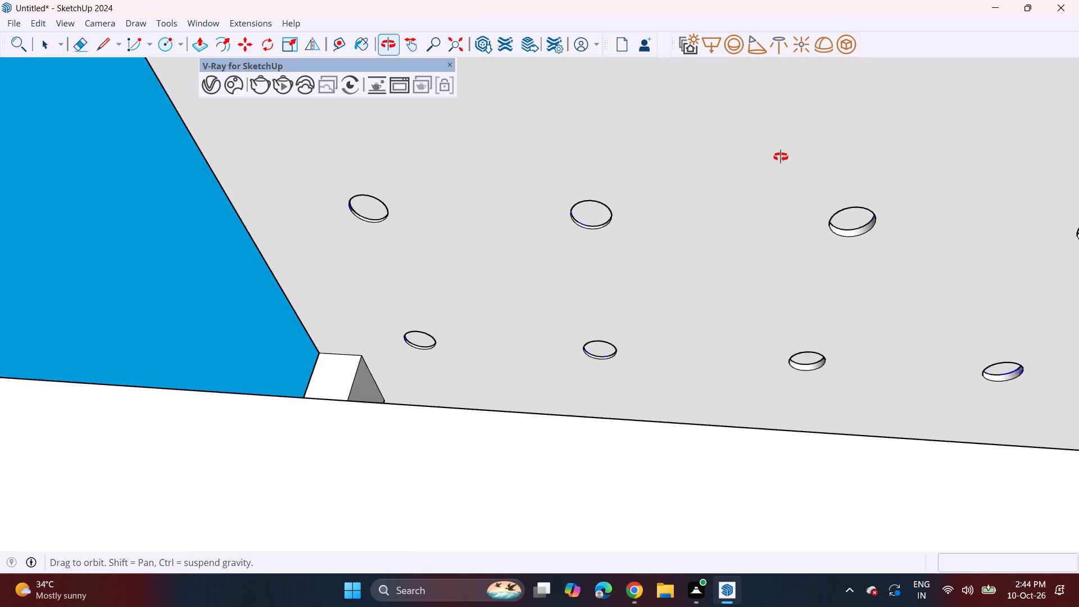
middle_click_drag(781, 157, 773, 197)
scroll(774, 193, "down", 16)
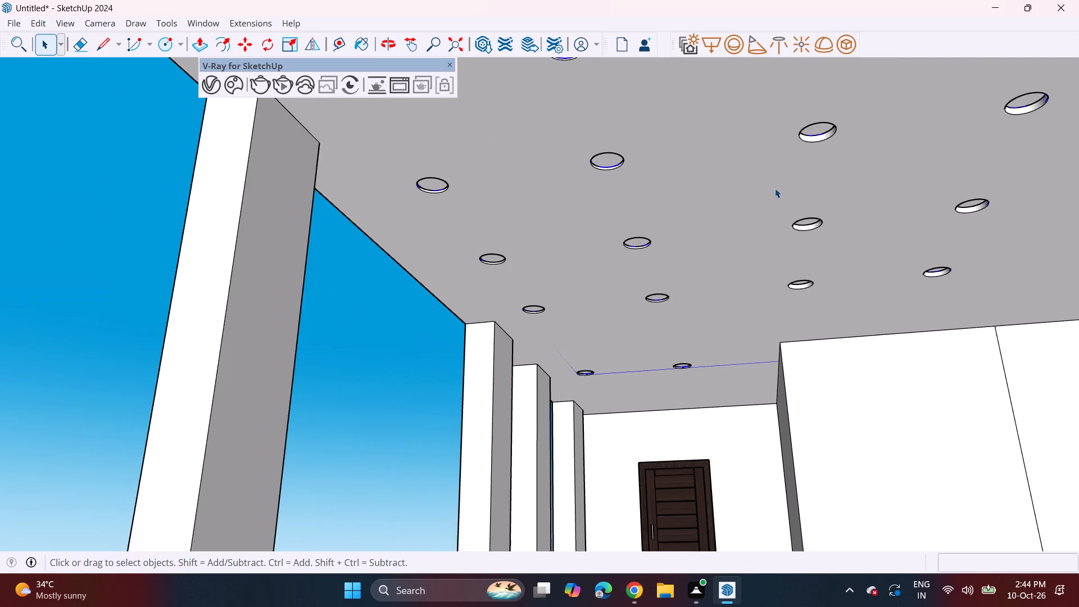
scroll(775, 188, "down", 19)
middle_click_drag(867, 191, 655, 262)
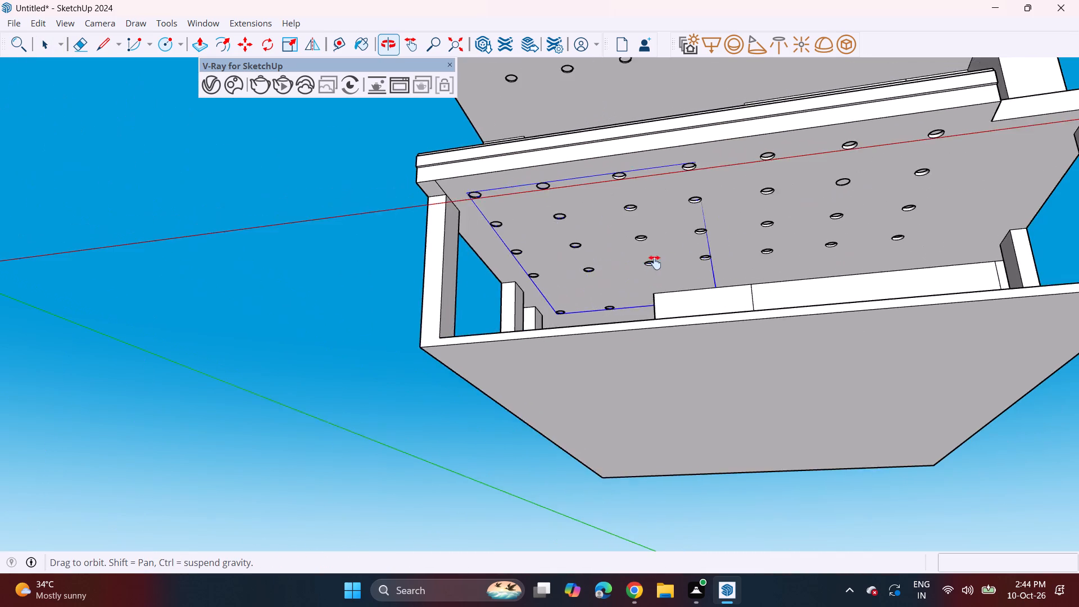
middle_click_drag(655, 262, 650, 266)
middle_click_drag(652, 249, 684, 281)
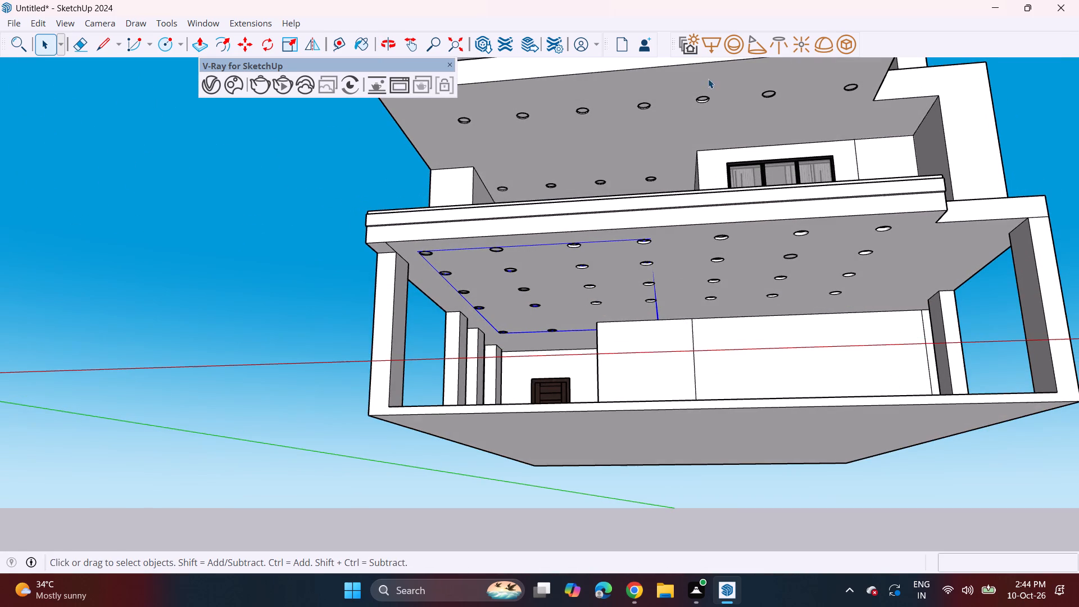
left_click(831, 51)
double_click(844, 55)
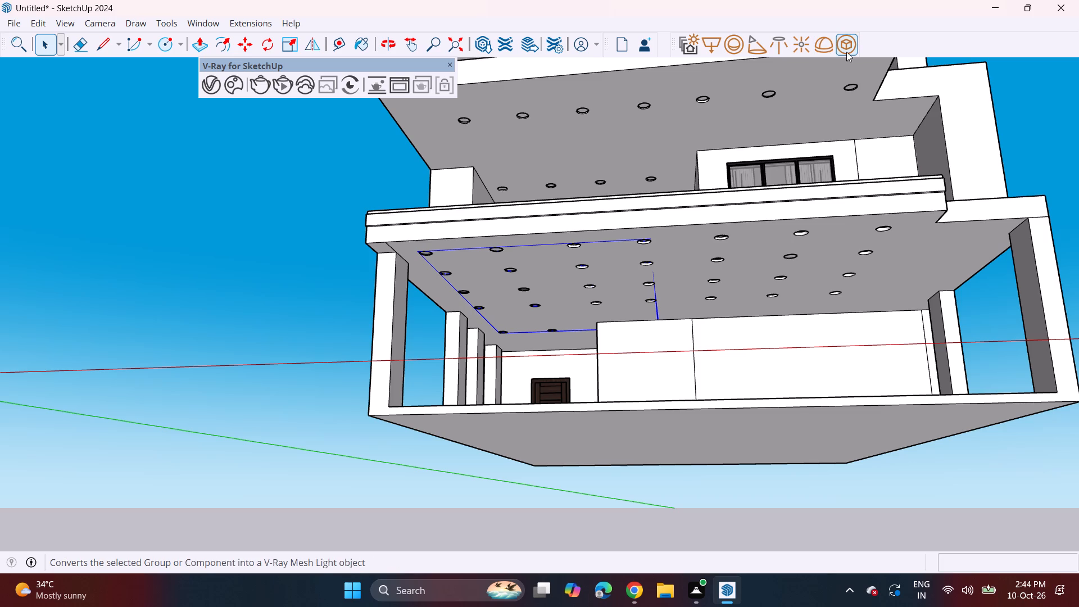
left_click(846, 52)
left_click(846, 50)
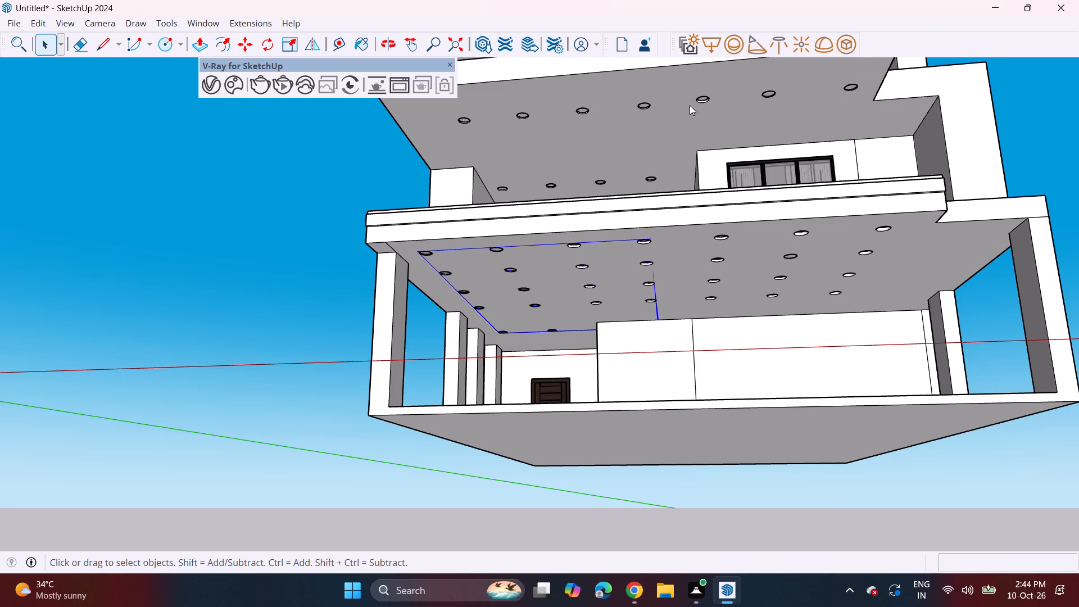
double_click(295, 263)
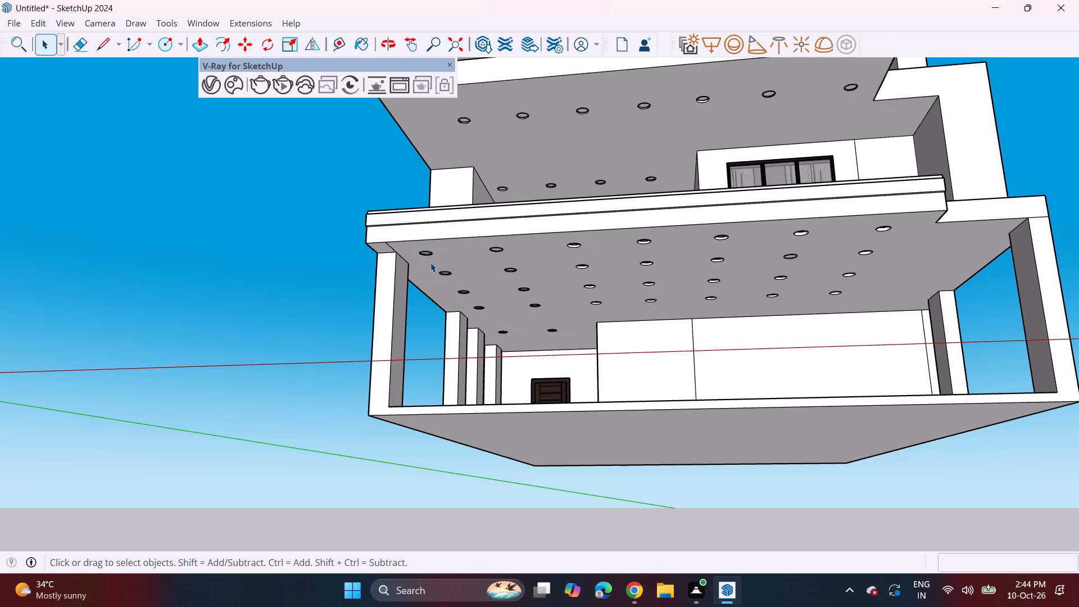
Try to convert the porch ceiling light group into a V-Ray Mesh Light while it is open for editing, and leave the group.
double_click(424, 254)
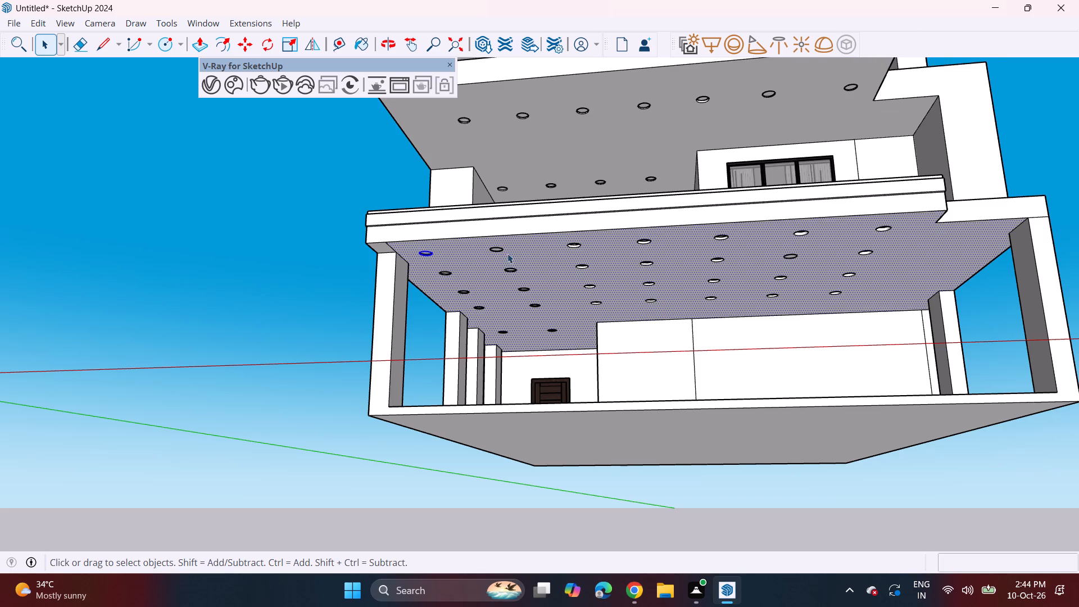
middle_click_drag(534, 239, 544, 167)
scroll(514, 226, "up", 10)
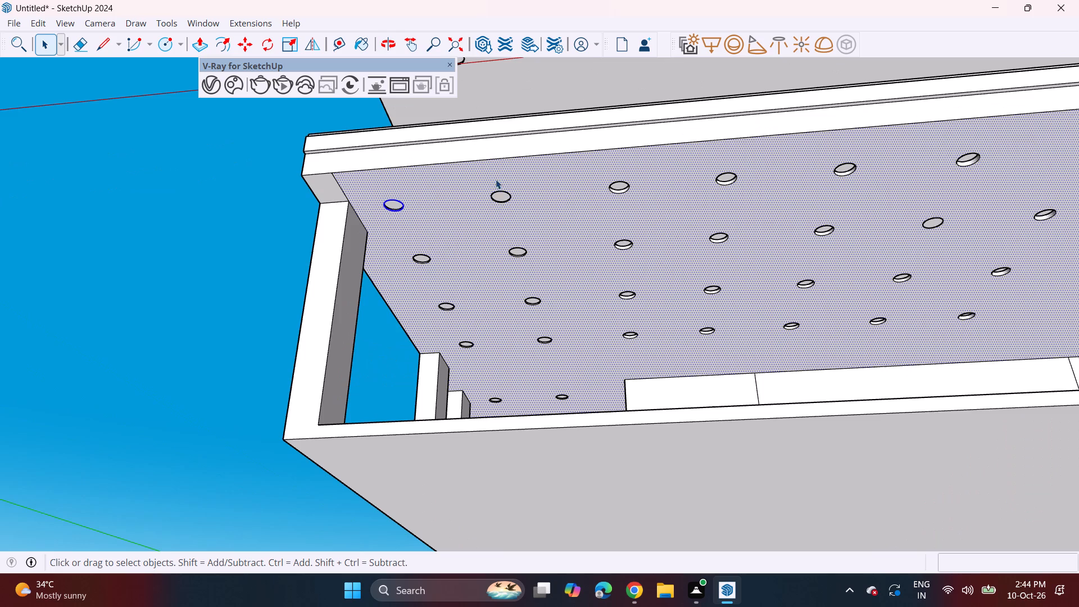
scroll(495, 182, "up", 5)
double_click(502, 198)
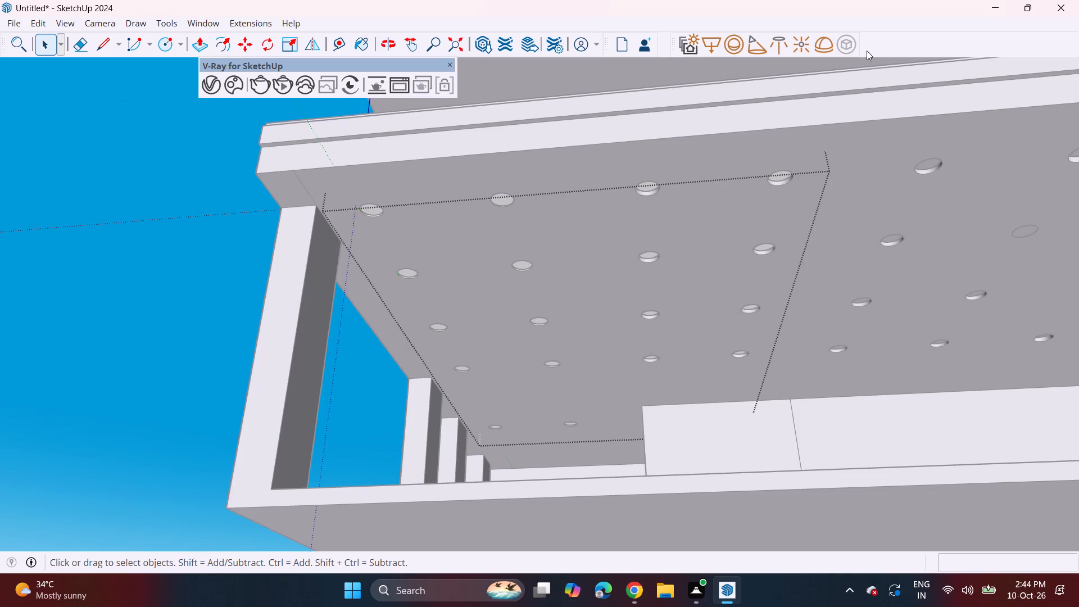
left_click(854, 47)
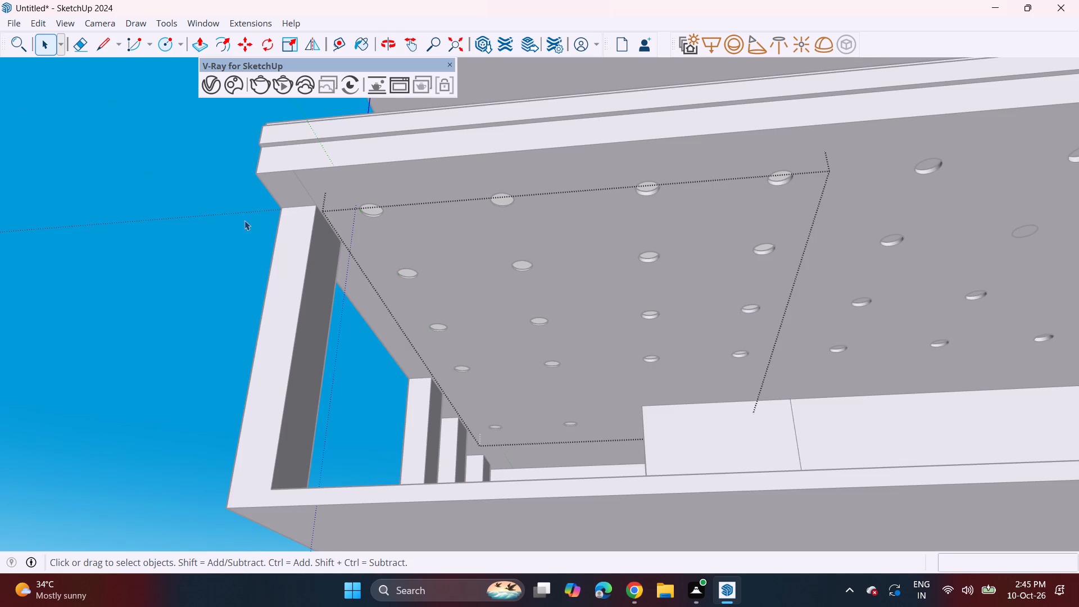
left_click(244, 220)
Examine the porch ceiling lights and the whole house from the front.
left_click(219, 92)
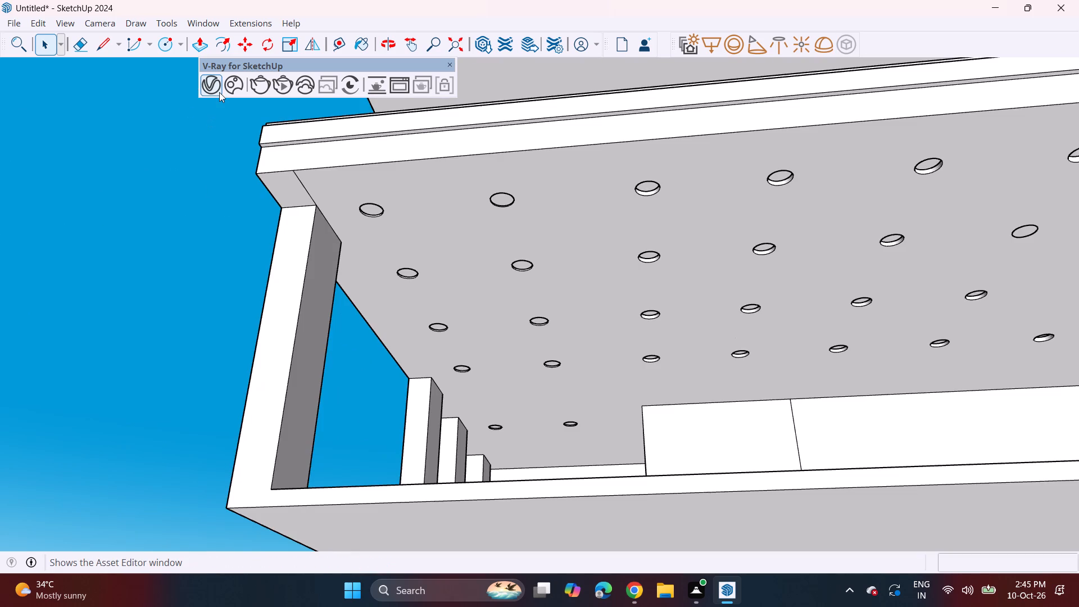
middle_click_drag(543, 136, 540, 195)
scroll(541, 181, "down", 8)
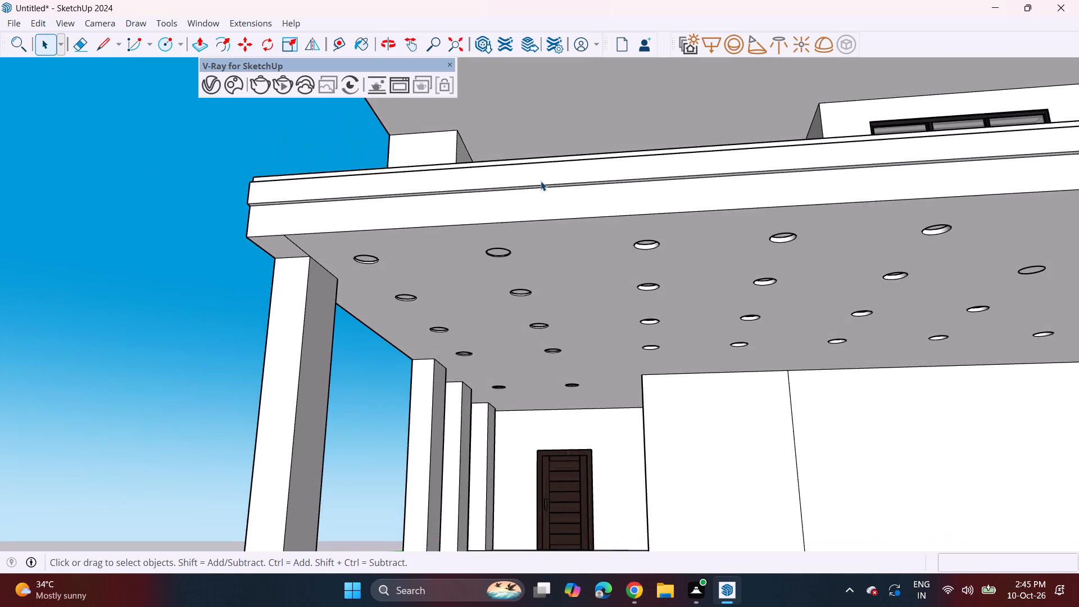
scroll(541, 181, "down", 18)
middle_click_drag(504, 165, 505, 184)
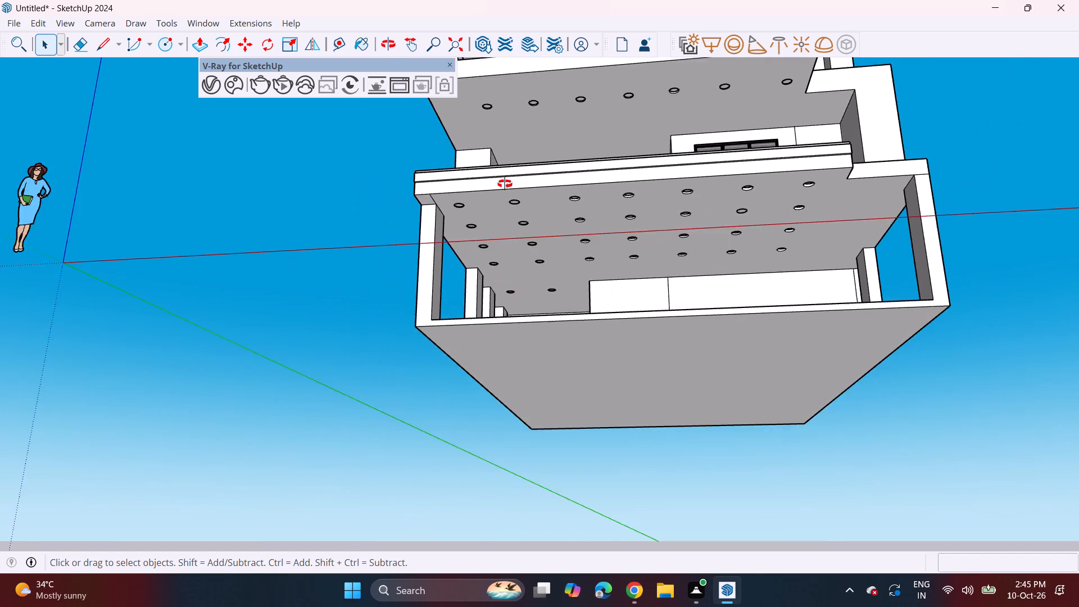
middle_click_drag(505, 184, 551, 281)
middle_click_drag(743, 219, 589, 279, "shift")
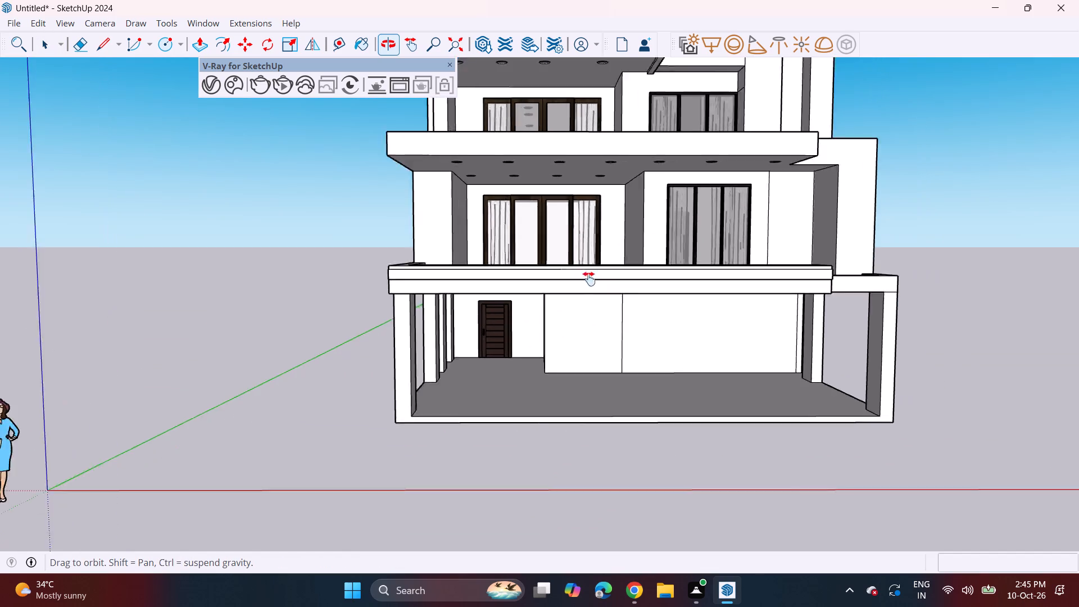
middle_click_drag(589, 279, 607, 343, "shift")
scroll(607, 315, "down", 2)
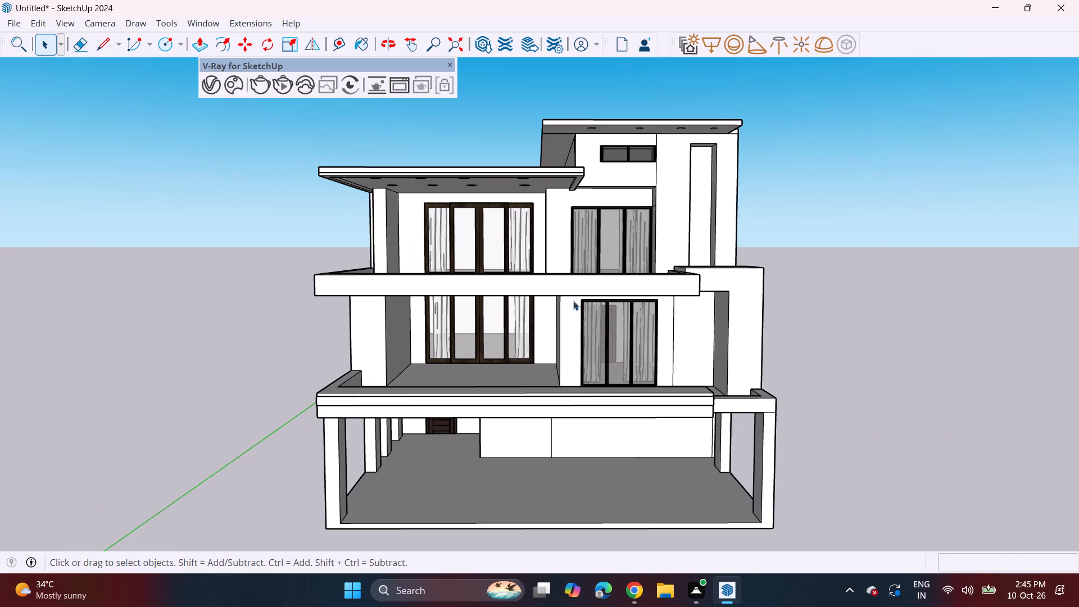
Save the model in the Documents folder under the name ELE.
left_click(13, 28)
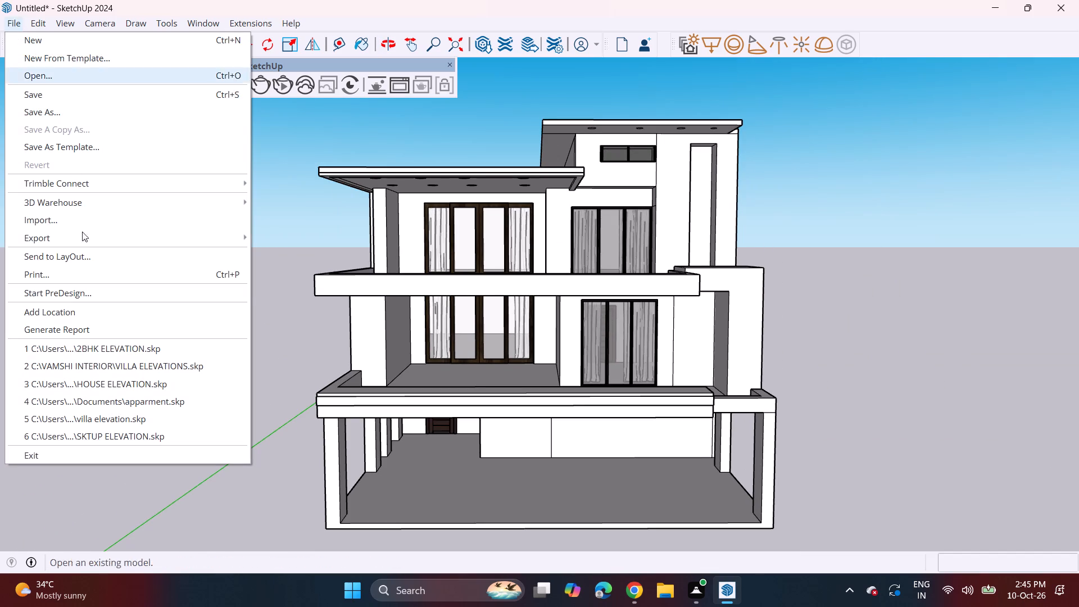
left_click(101, 112)
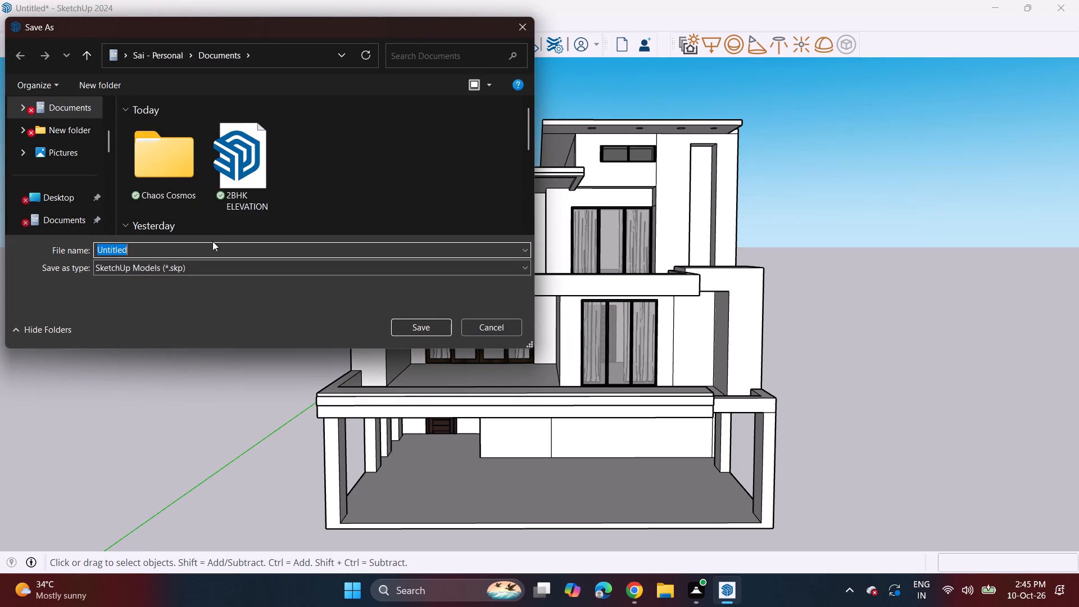
key("BackSpace")
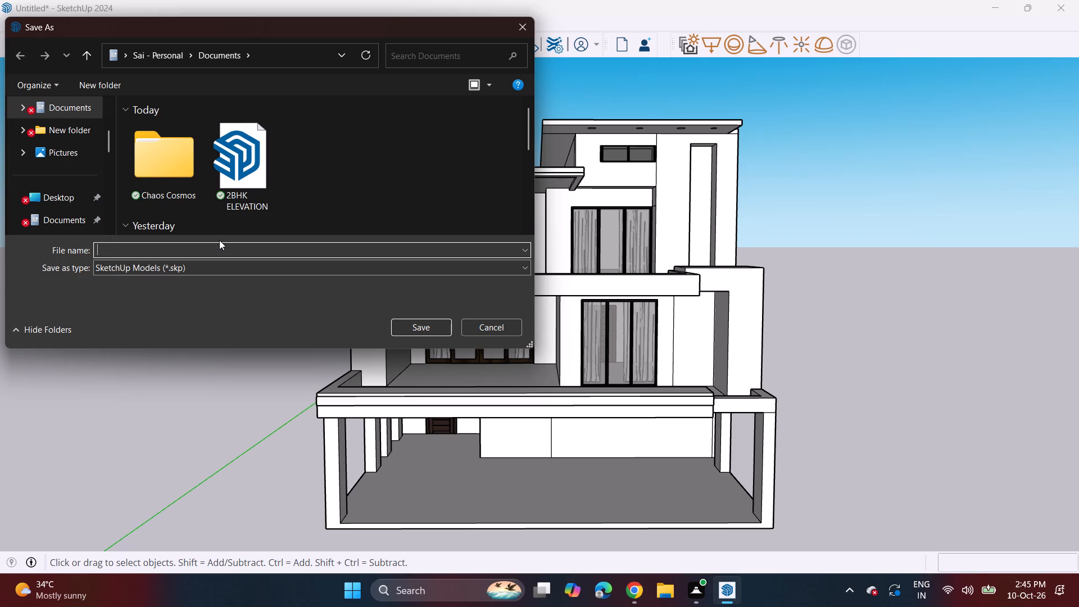
type("ELE")
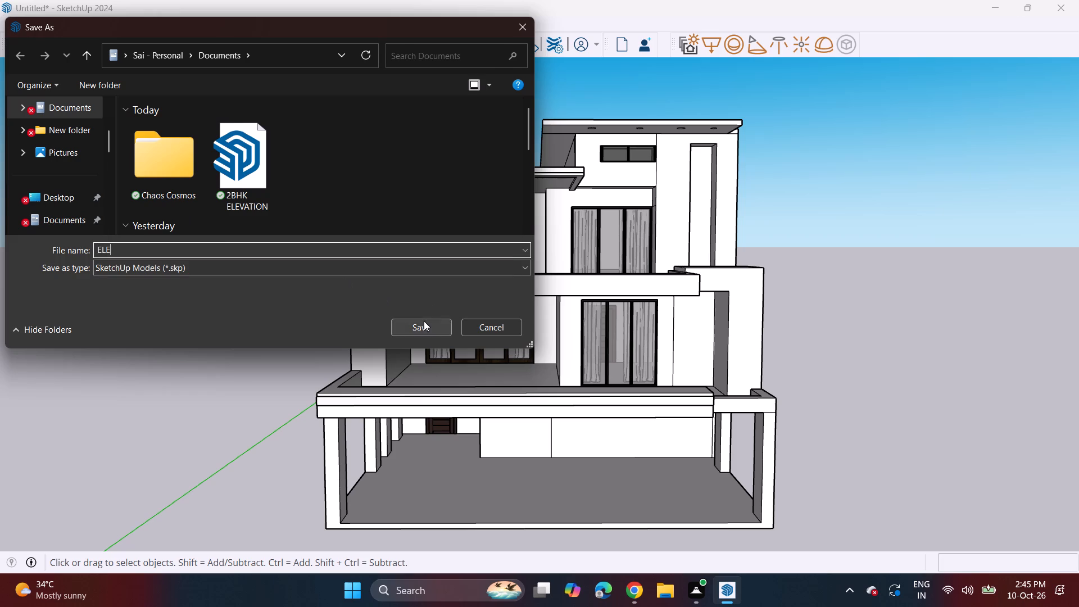
double_click(424, 321)
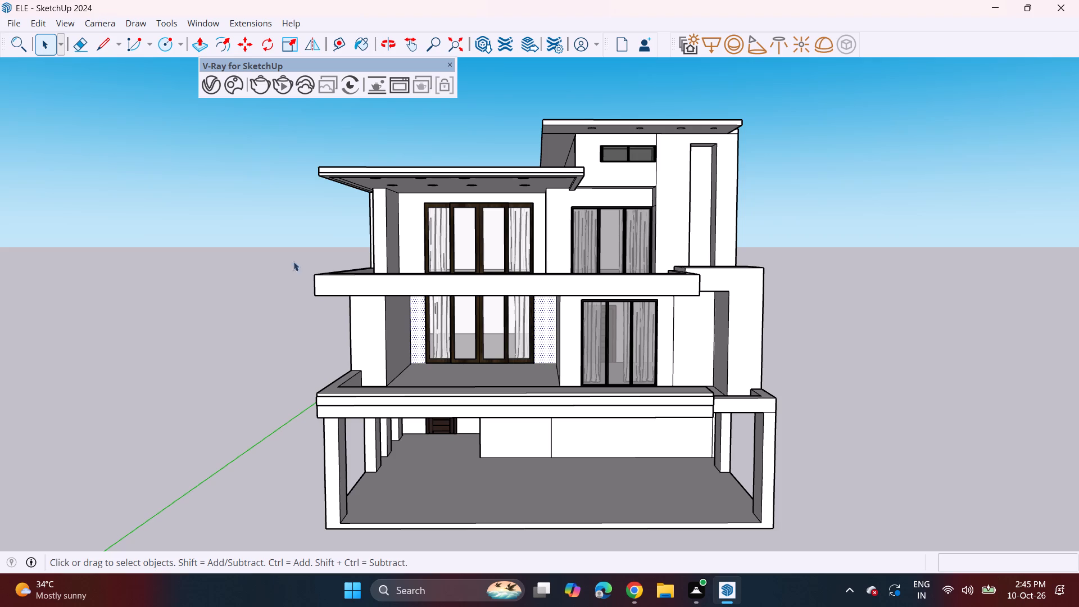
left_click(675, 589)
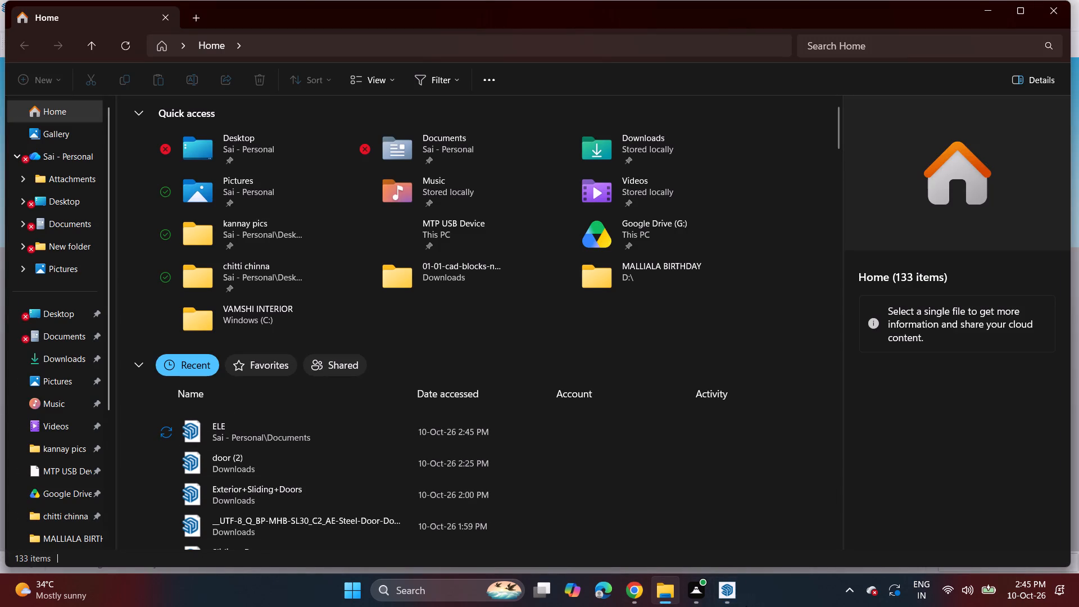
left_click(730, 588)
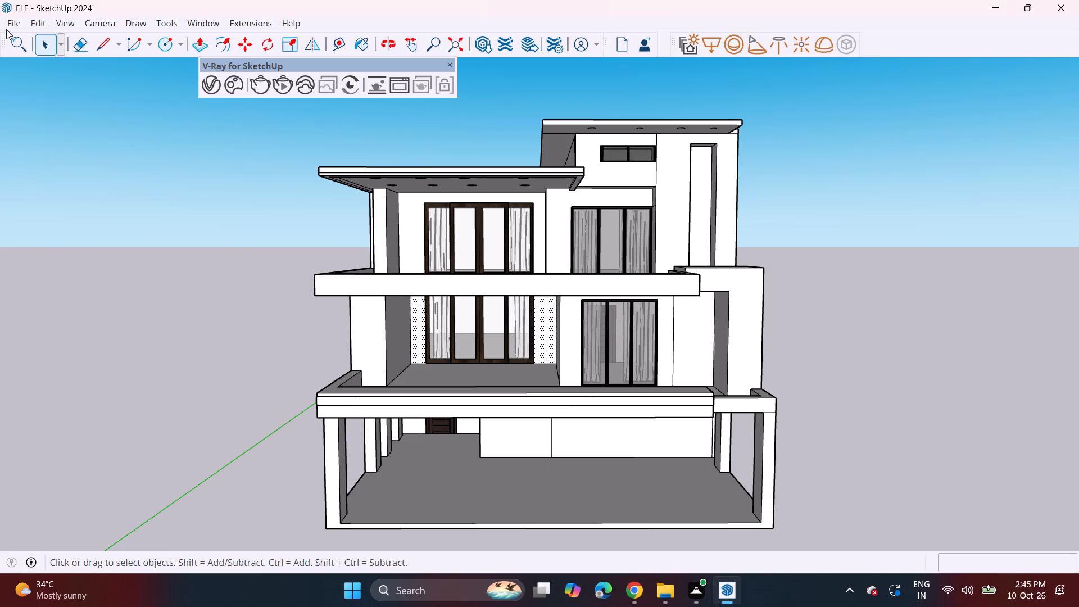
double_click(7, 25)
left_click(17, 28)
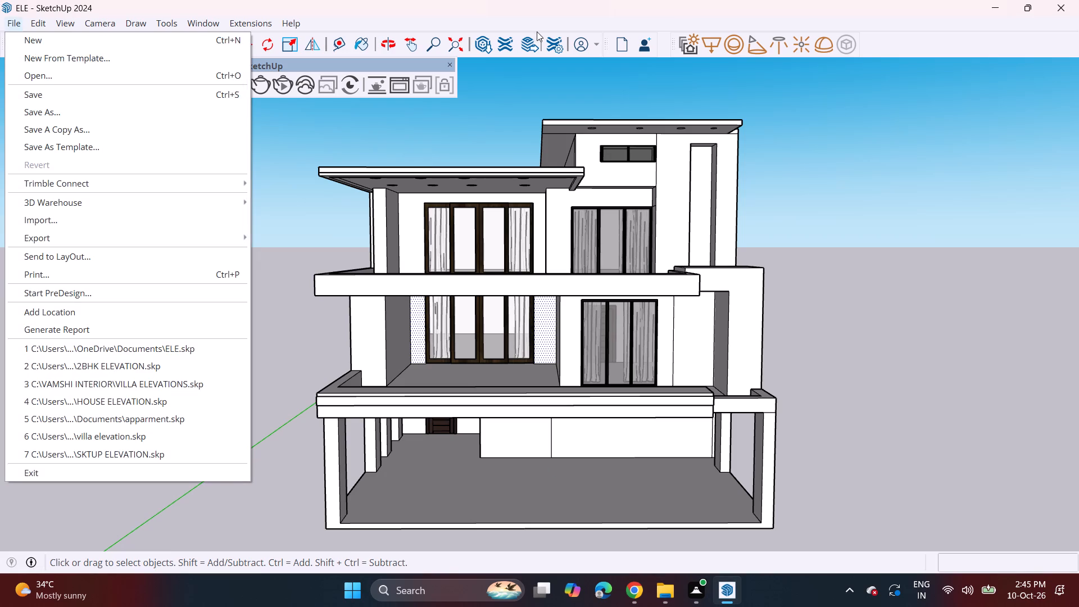
Close SketchUp with the saved ELE model.
left_click(1058, 2)
left_click(1058, 5)
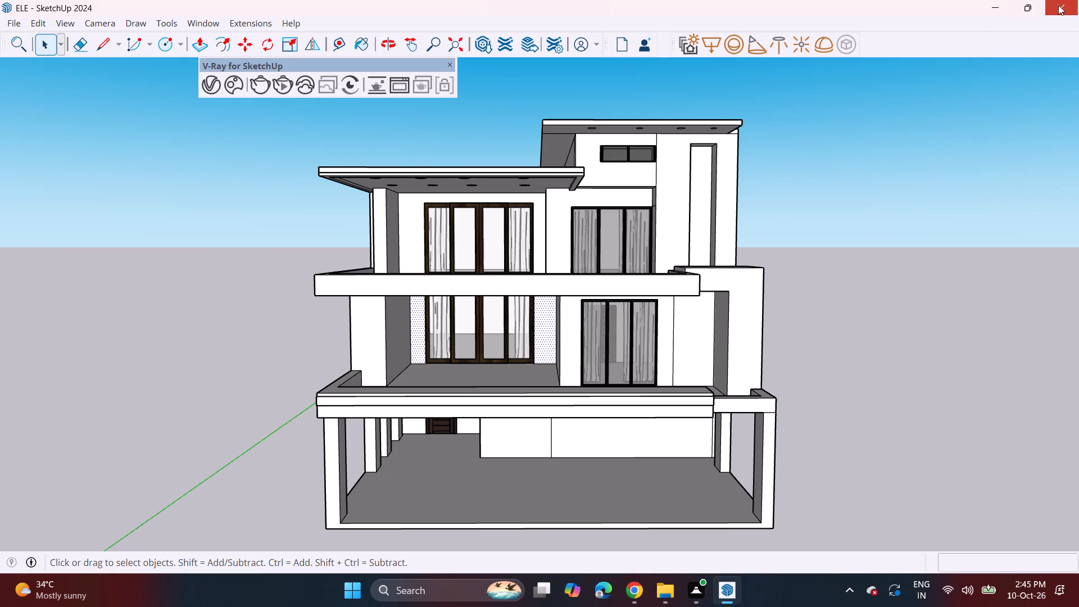
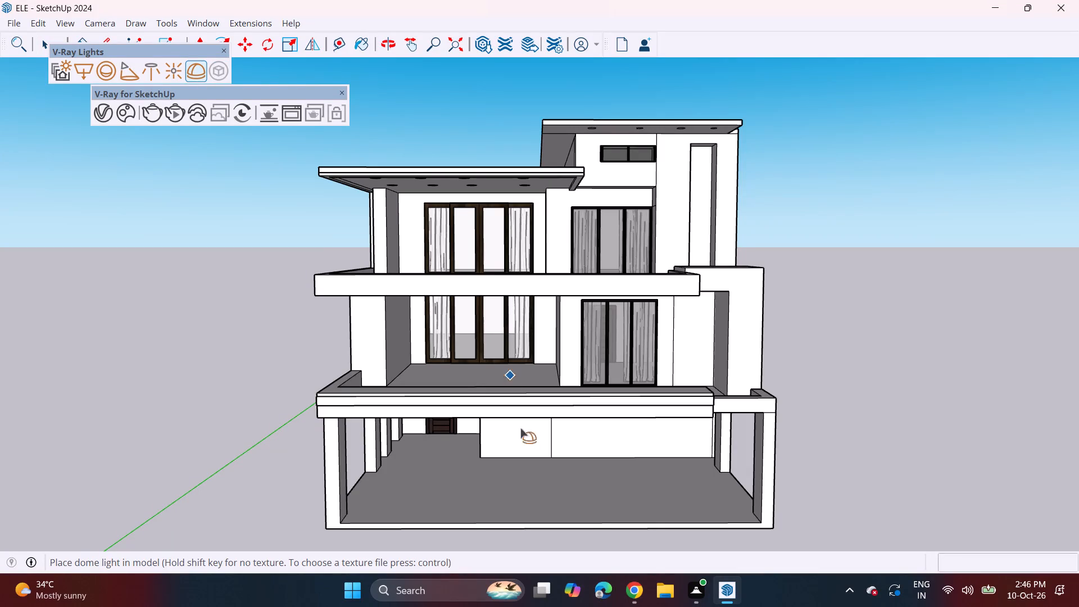
Convert the recessed ceiling light group under the roof above the wooden-framed upper-floor doors into a V-Ray Mesh Light.
key("Escape")
middle_click_drag(464, 180, 454, 128)
key("space")
scroll(402, 161, "up", 7)
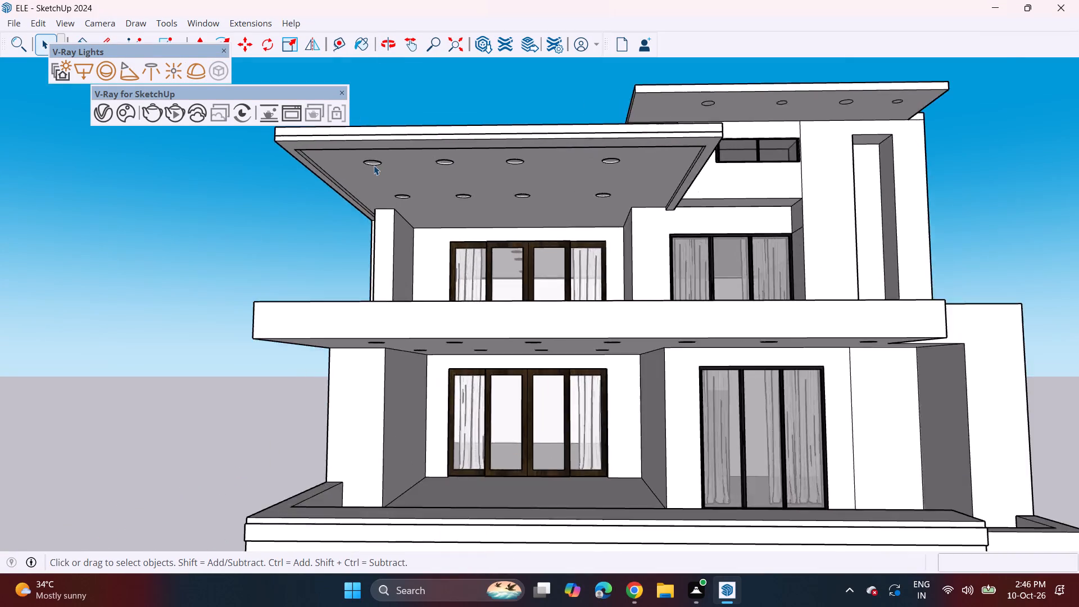
scroll(374, 165, "up", 7)
left_click(373, 162)
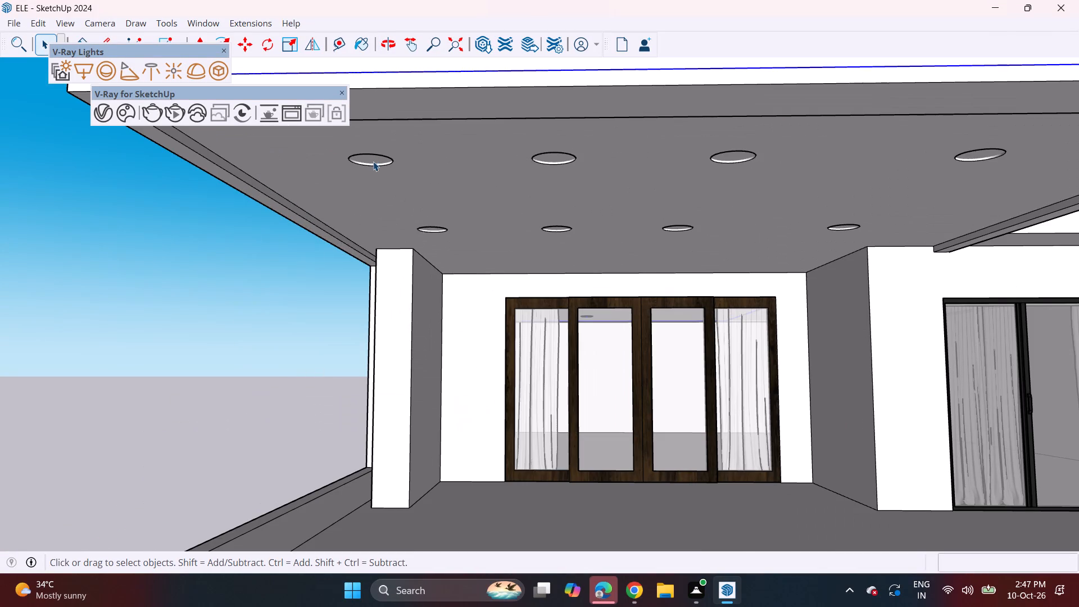
left_click(373, 161)
left_click(214, 70)
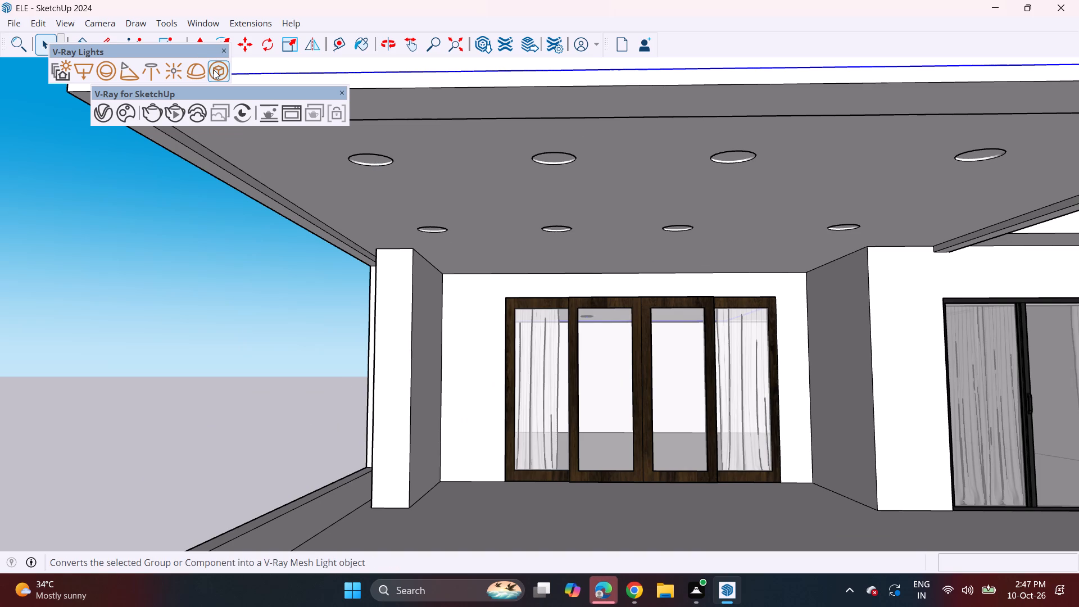
left_click(217, 74)
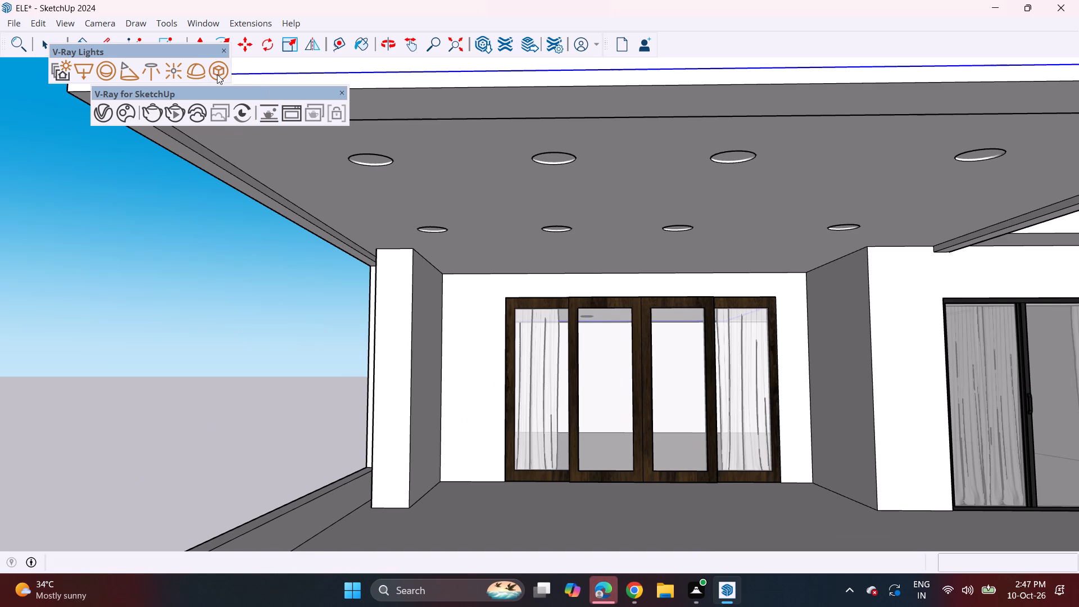
Open the eight-light group under the upper balcony slab, convert its contents into a V-Ray Mesh Light, and leave the group.
scroll(450, 170, "down", 11)
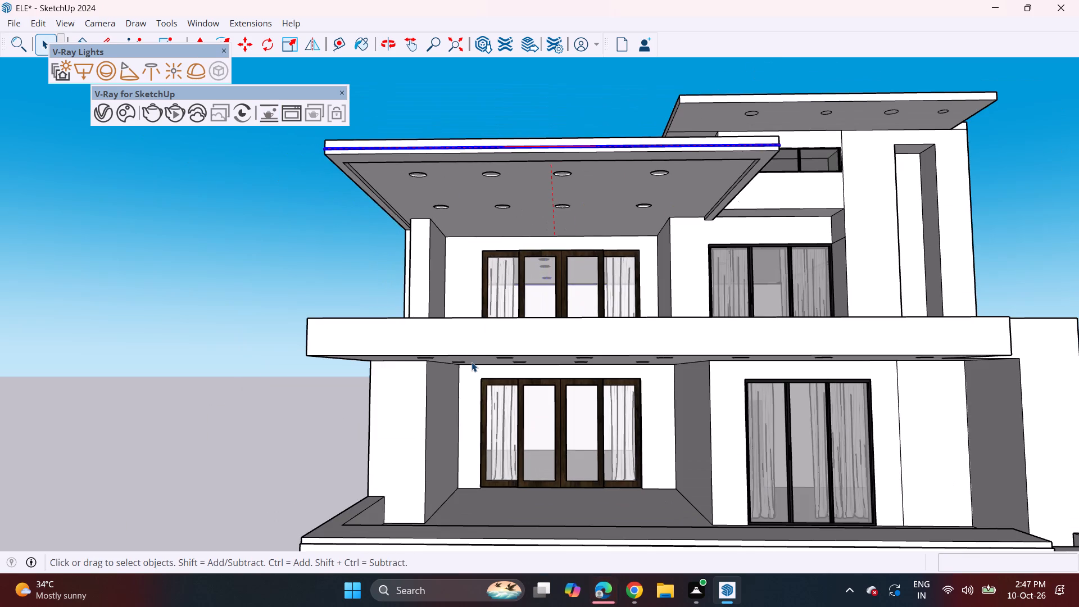
middle_click_drag(475, 361, 466, 317)
scroll(432, 328, "up", 12)
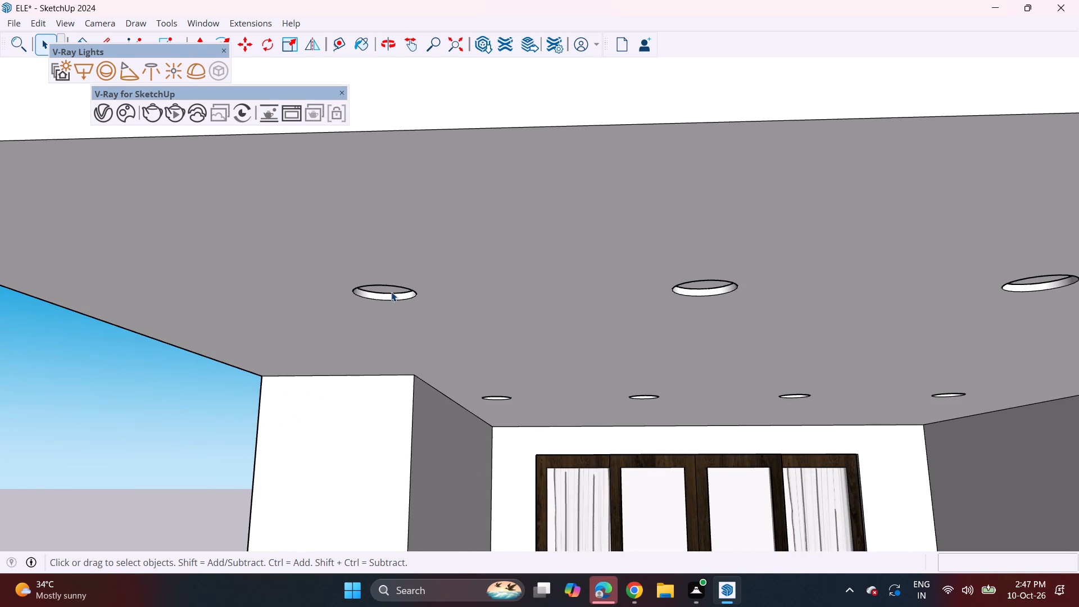
left_click(391, 292)
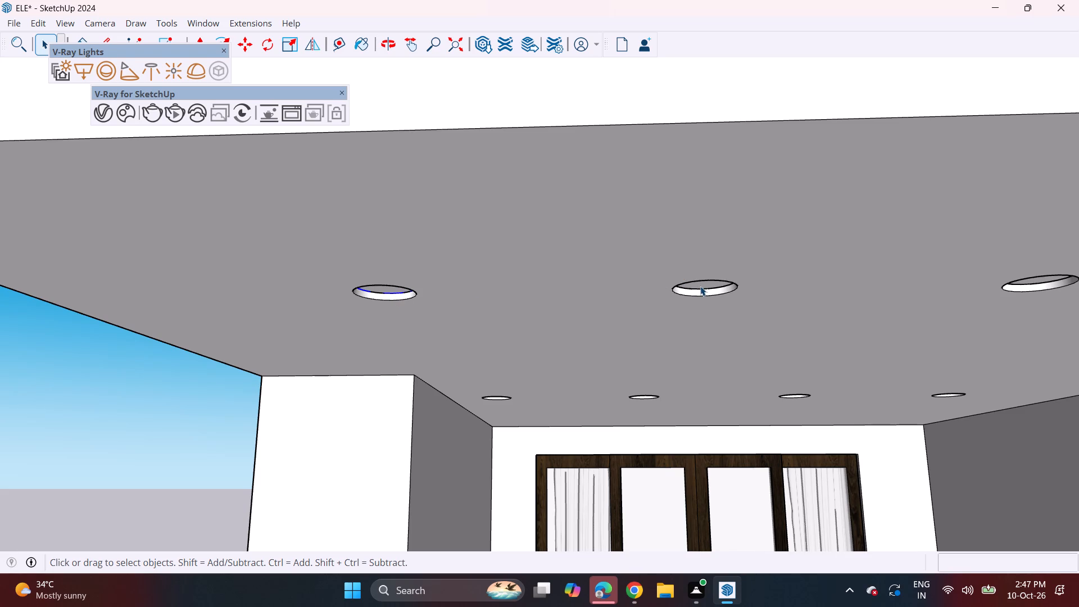
left_click(700, 286)
middle_click_drag(727, 289, 718, 185)
left_click(711, 276)
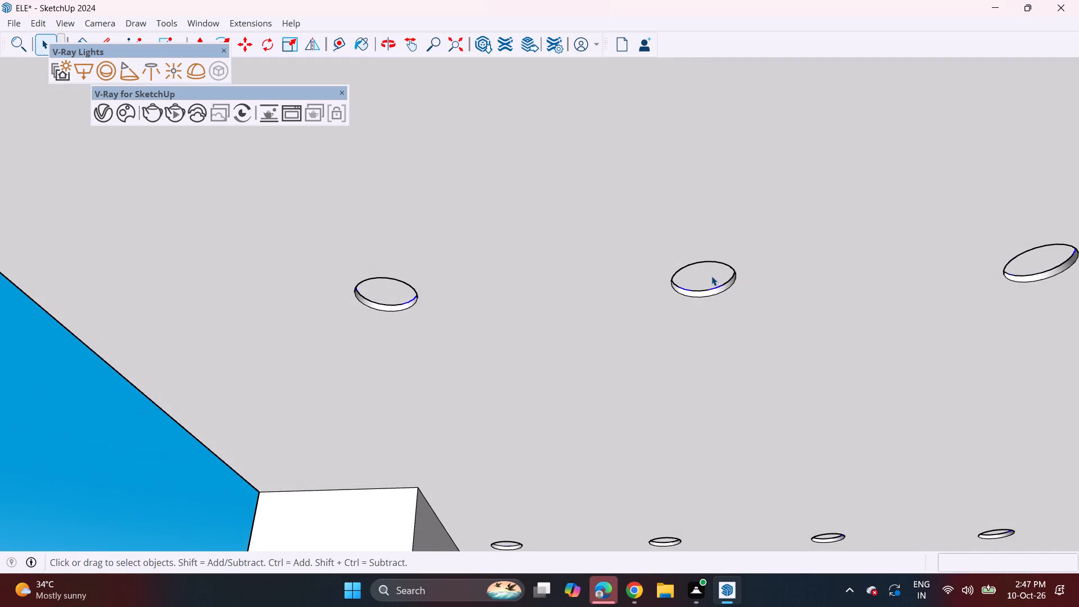
double_click(711, 276)
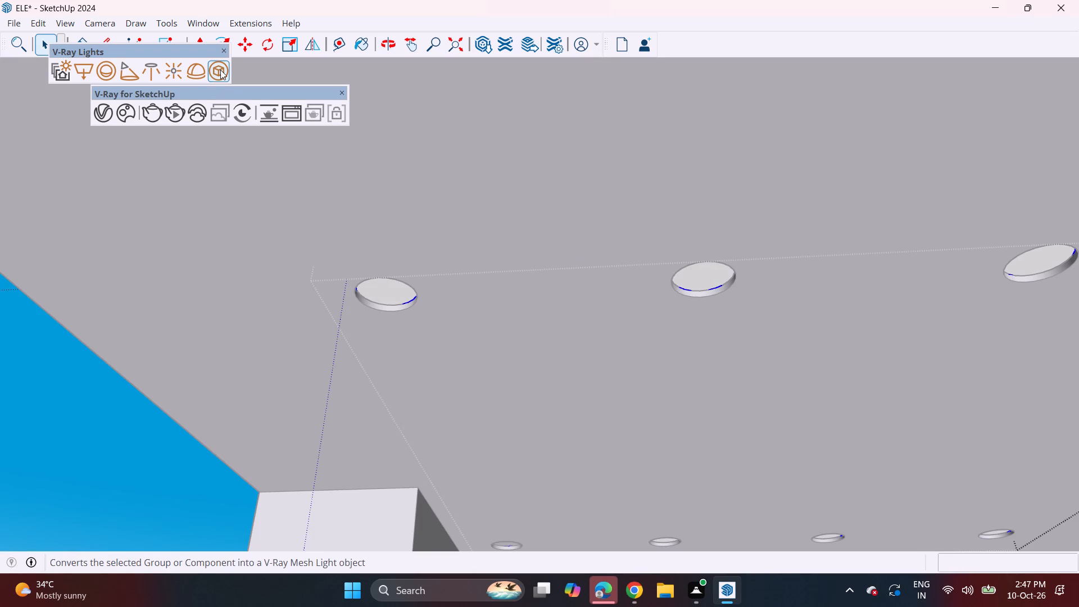
left_click(220, 70)
scroll(431, 211, "down", 3)
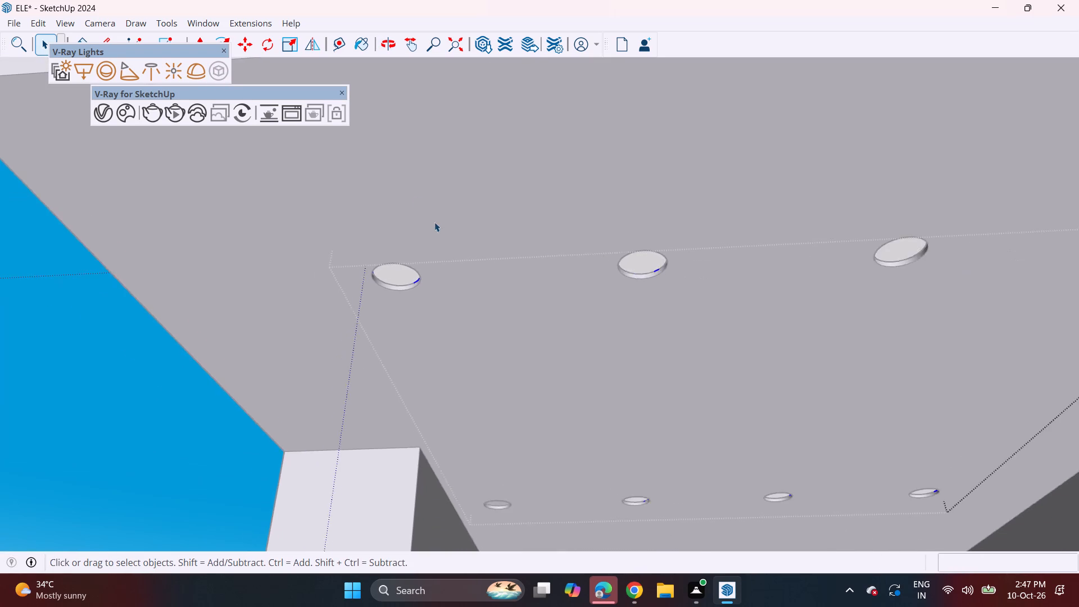
scroll(434, 222, "down", 11)
scroll(517, 262, "down", 4)
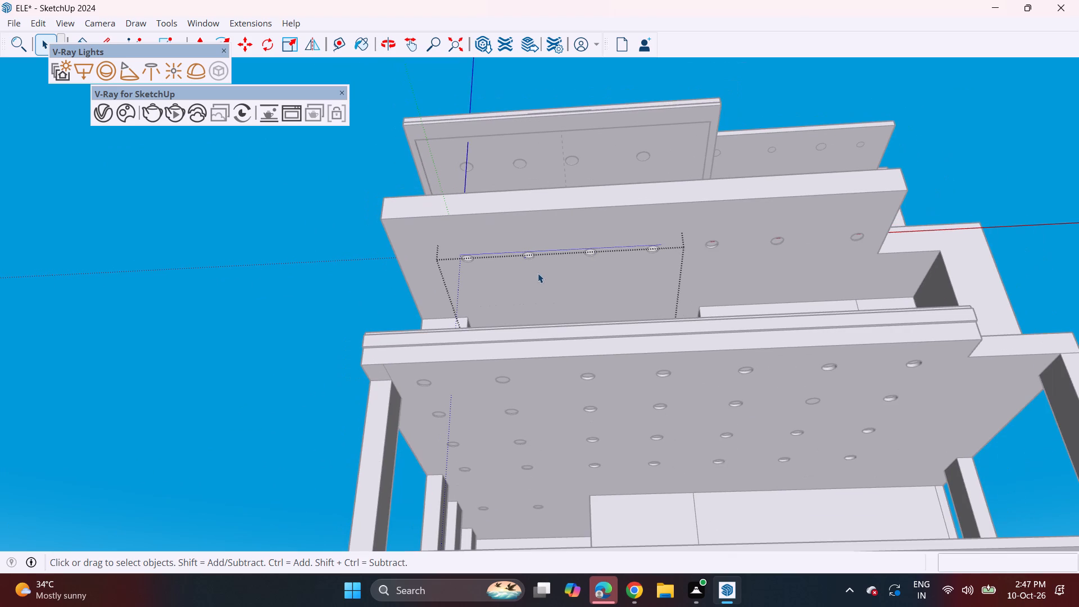
key("space")
left_click(284, 232)
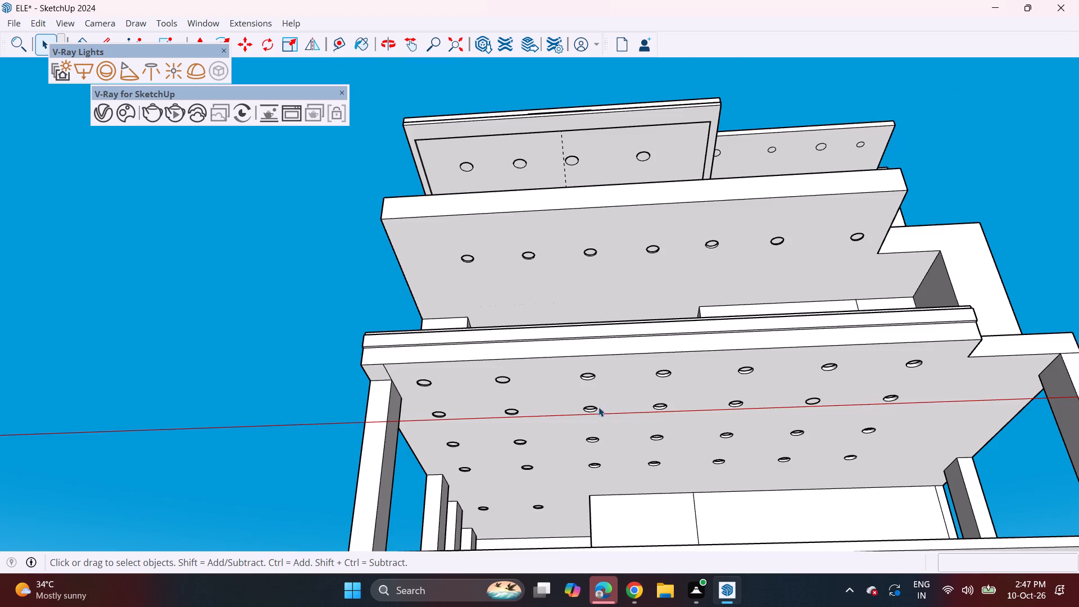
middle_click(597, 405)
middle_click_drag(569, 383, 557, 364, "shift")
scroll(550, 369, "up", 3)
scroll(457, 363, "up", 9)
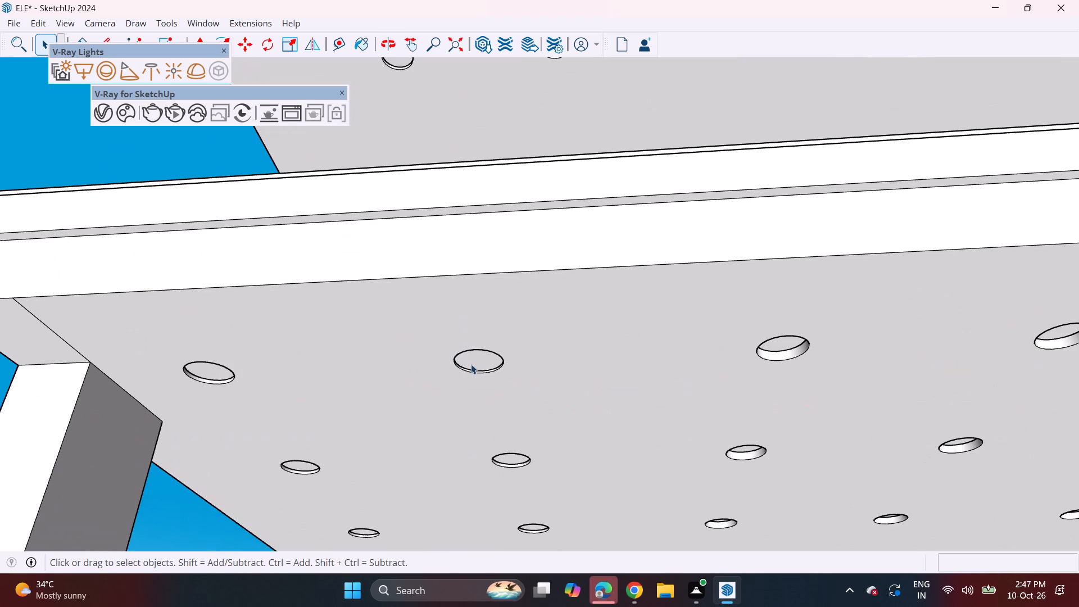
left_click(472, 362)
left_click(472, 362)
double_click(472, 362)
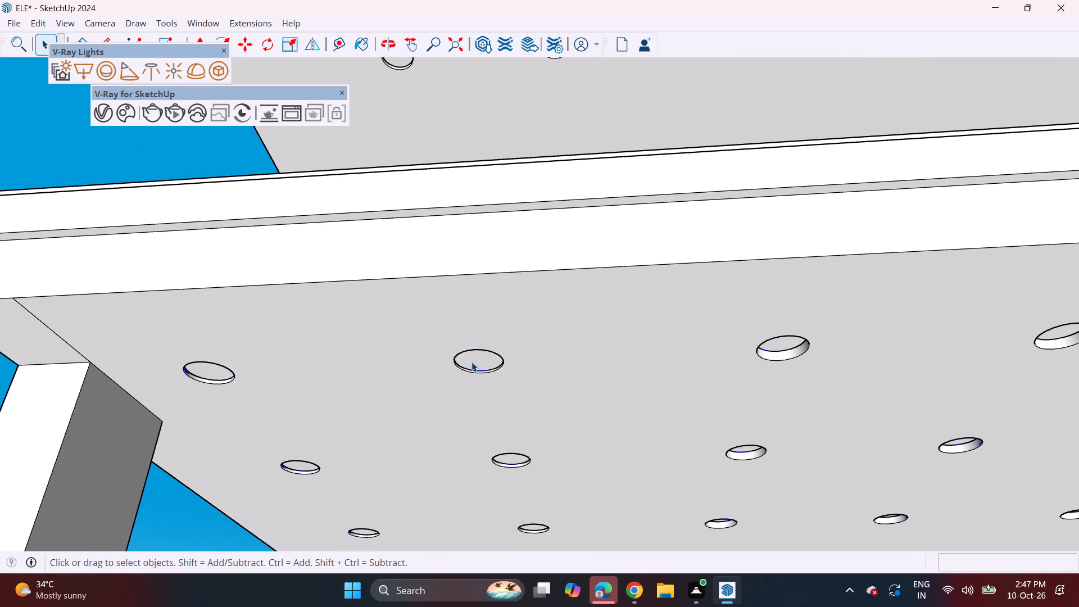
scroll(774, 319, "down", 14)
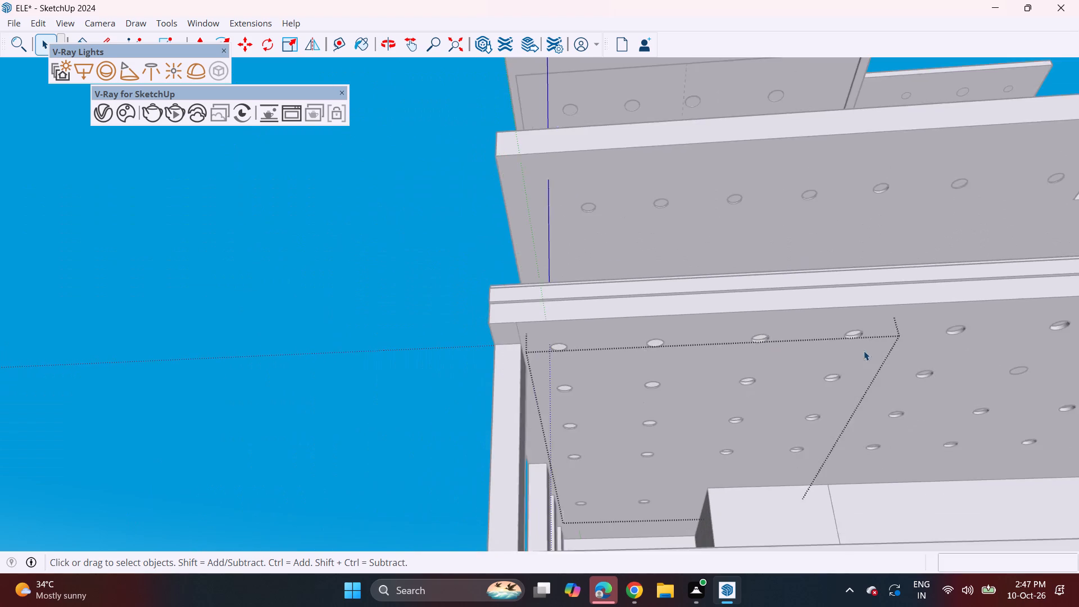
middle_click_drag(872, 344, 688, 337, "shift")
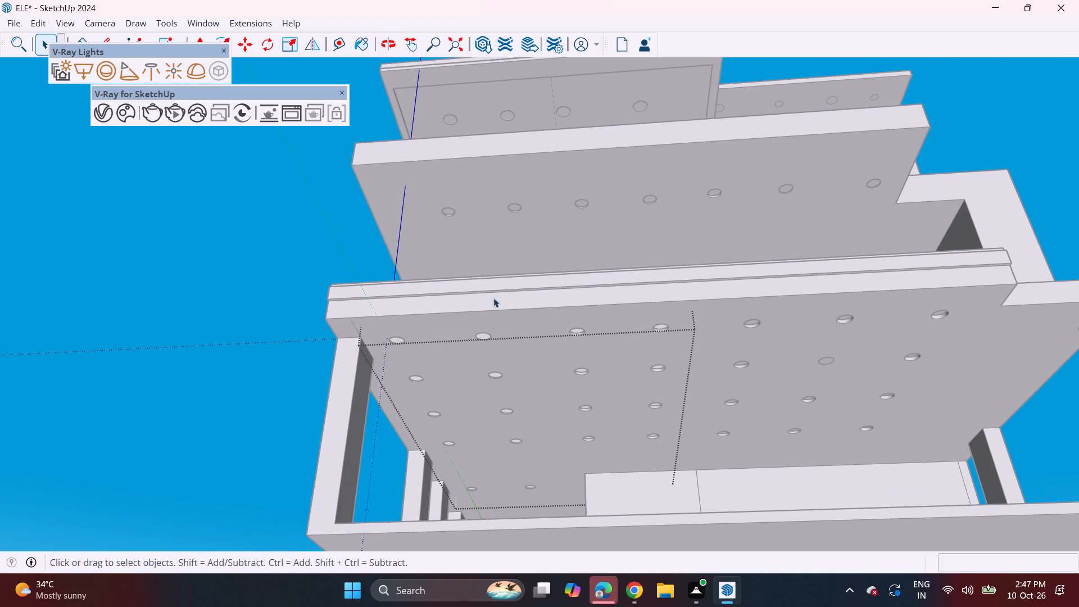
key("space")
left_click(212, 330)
Convert the large four-column ceiling light group of the ground-floor porch into a V-Ray Mesh Light.
scroll(405, 338, "up", 3)
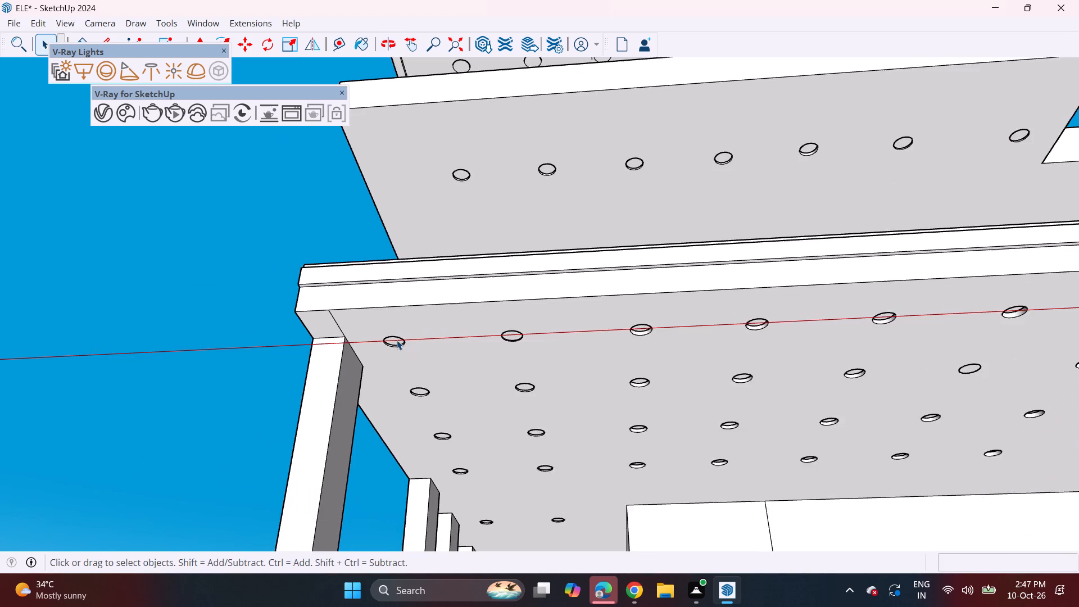
scroll(394, 341, "up", 3)
left_click(394, 341)
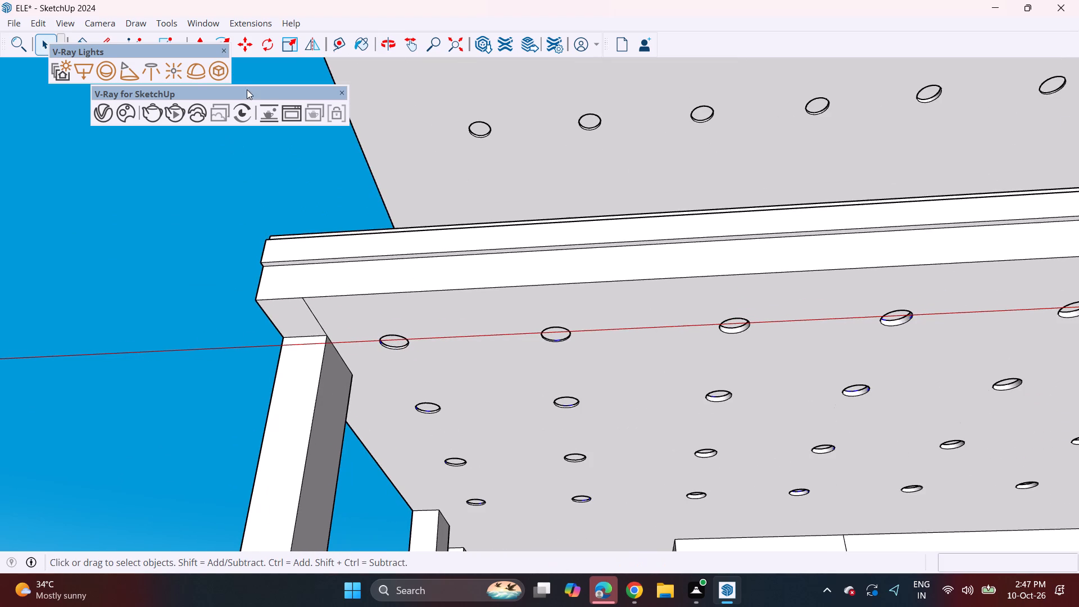
left_click(216, 67)
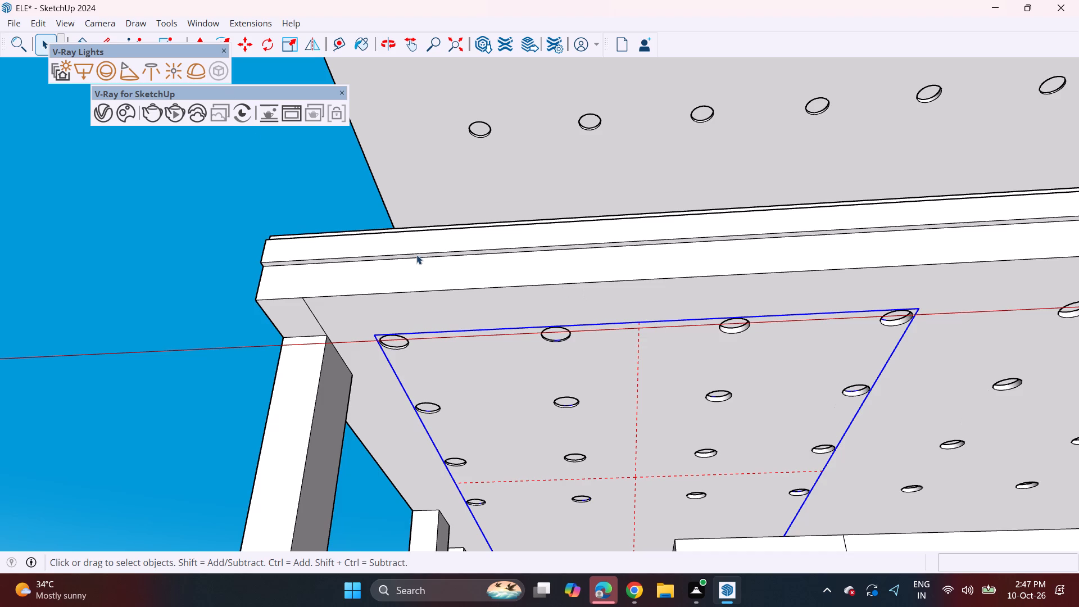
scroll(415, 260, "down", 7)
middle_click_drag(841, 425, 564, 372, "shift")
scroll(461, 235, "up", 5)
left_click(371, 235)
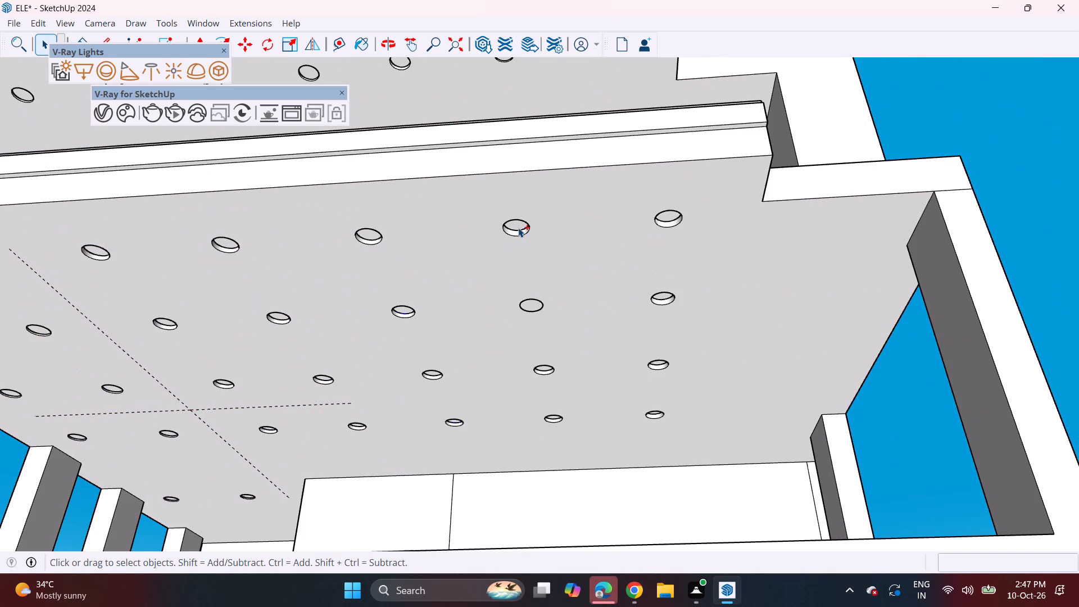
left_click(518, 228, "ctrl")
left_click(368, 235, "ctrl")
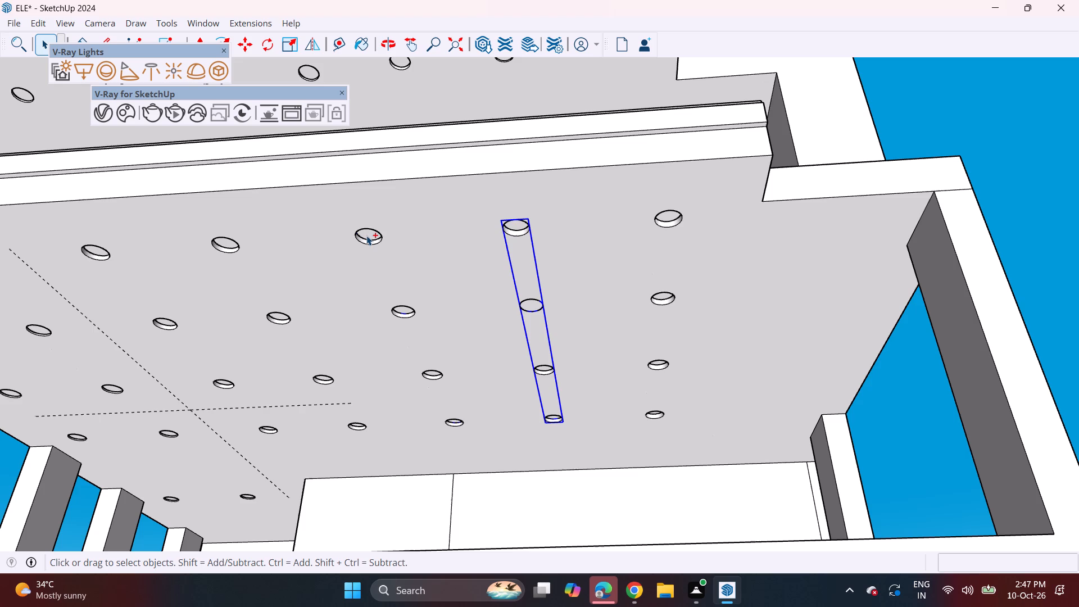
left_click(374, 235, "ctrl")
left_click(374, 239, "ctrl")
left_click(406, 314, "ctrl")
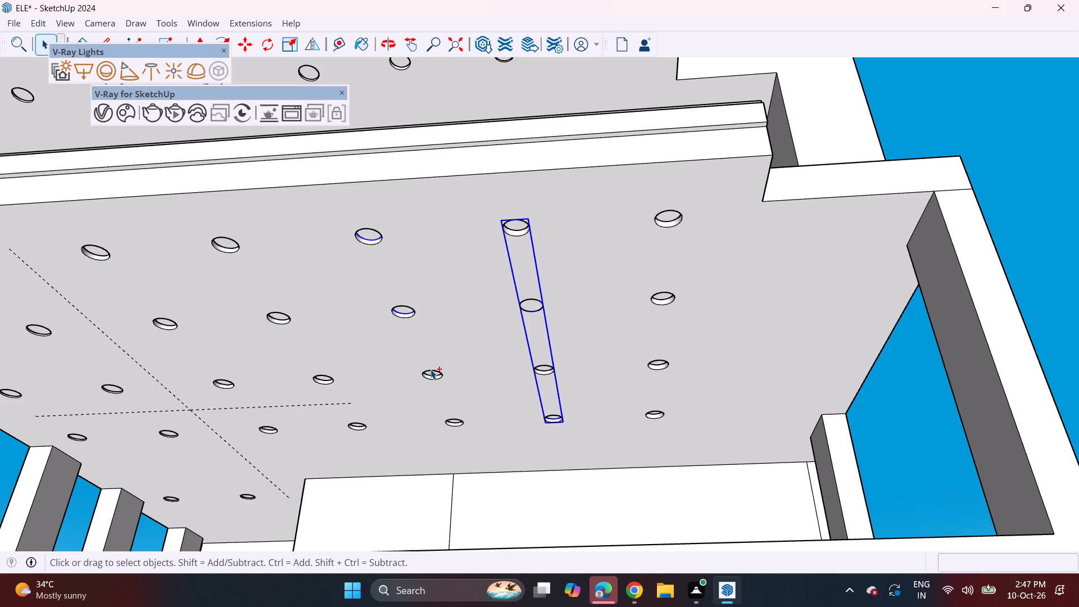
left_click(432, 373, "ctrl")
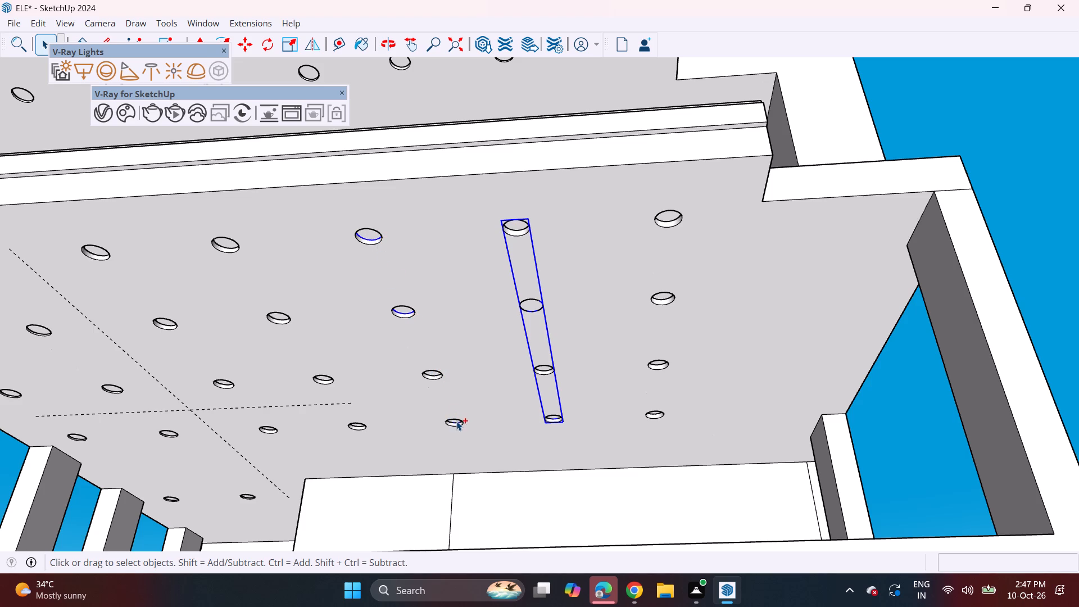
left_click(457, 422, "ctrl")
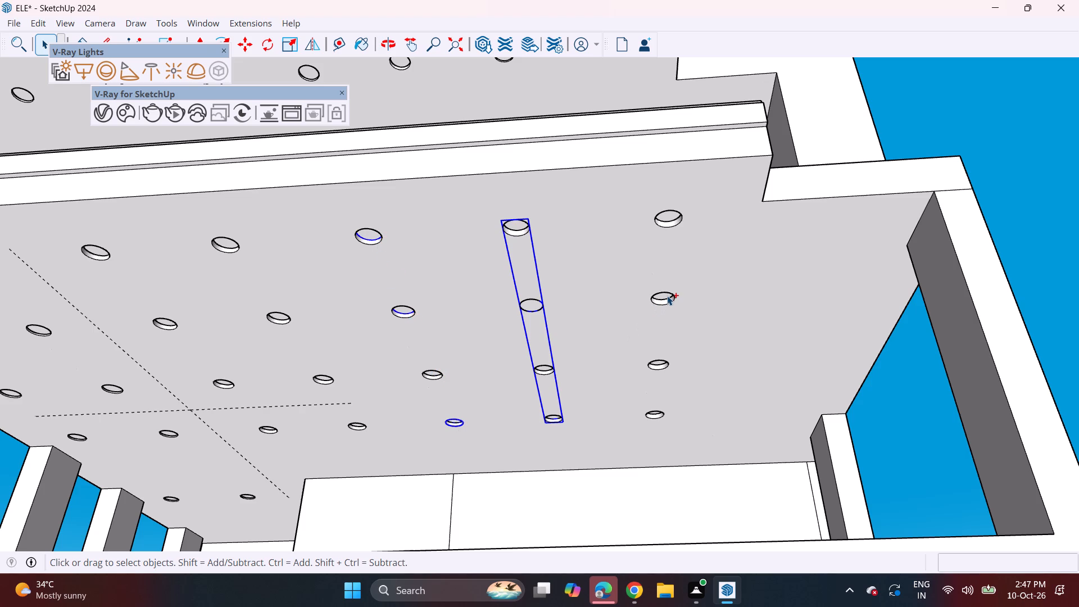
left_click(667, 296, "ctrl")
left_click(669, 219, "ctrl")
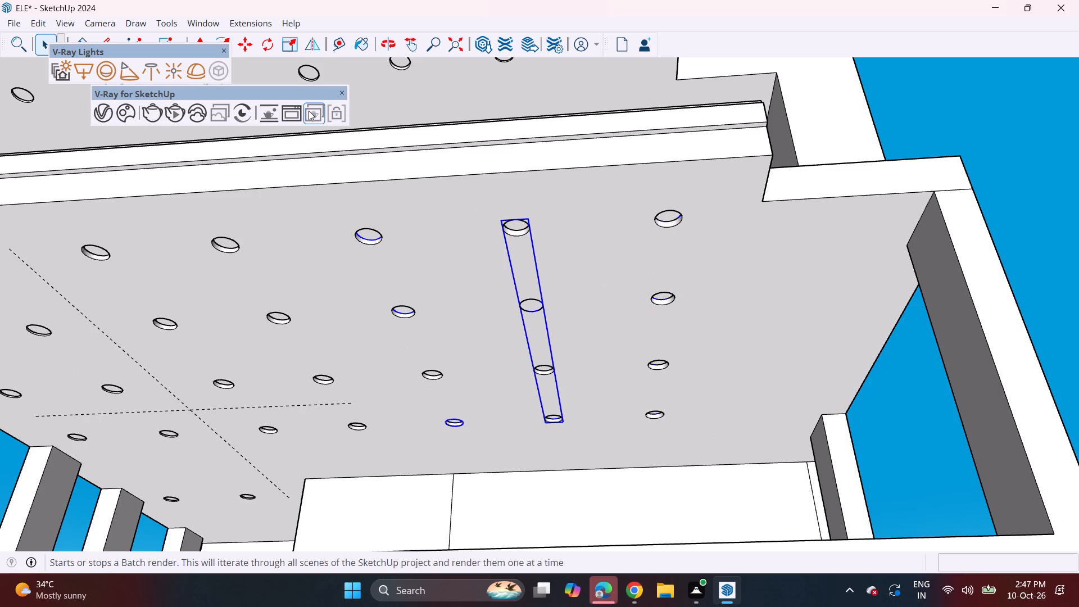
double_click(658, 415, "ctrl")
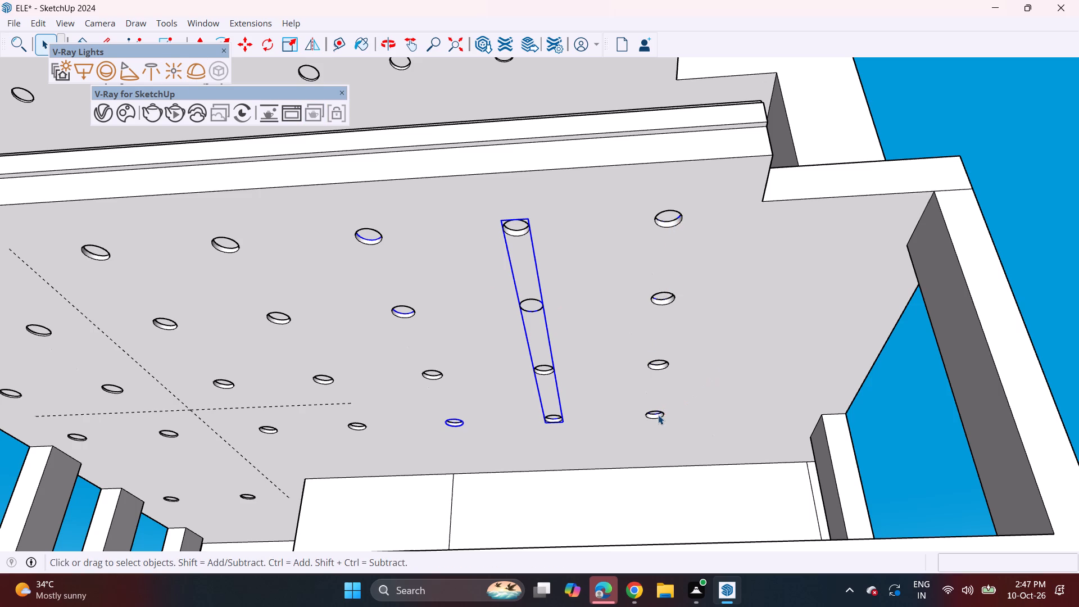
Convert the three remaining four-light columns of the porch ceiling into V-Ray Mesh Lights, one column at a time.
left_click(518, 228)
left_click(225, 68)
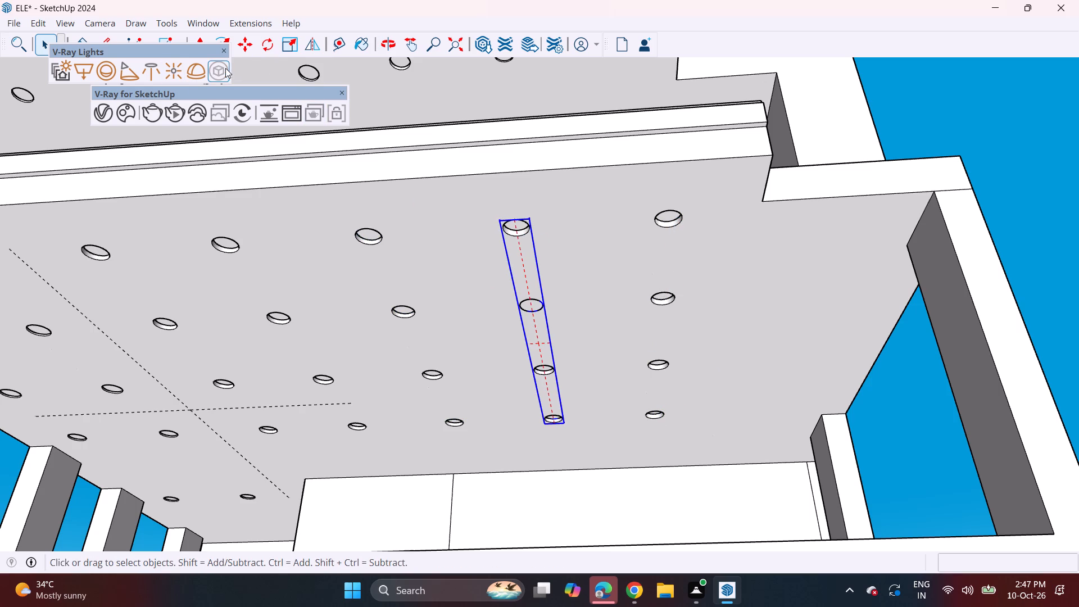
left_click(372, 237)
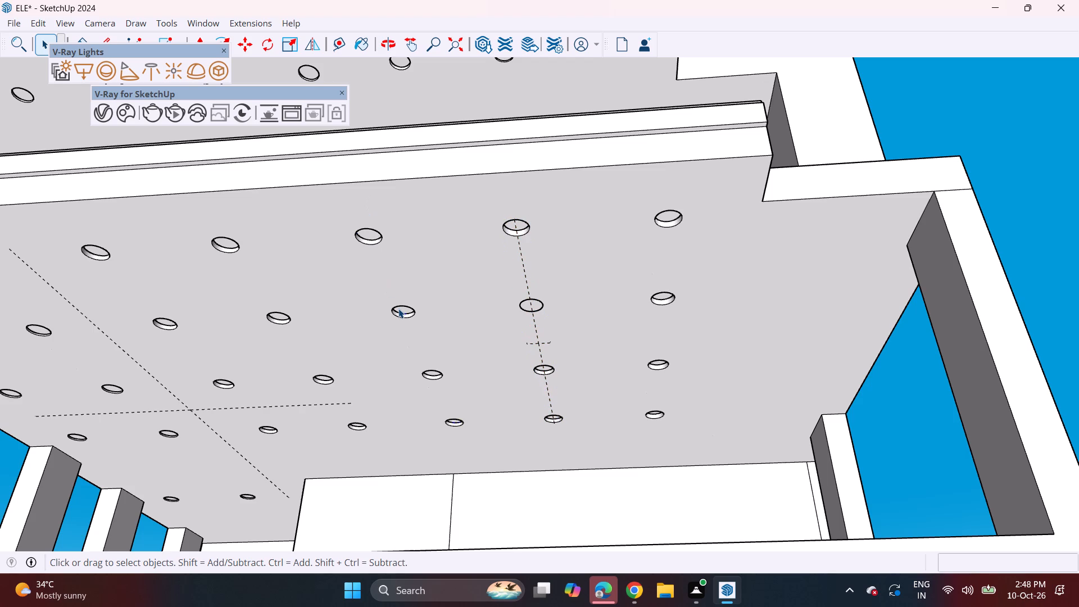
left_click(398, 309, "ctrl")
left_click(370, 228)
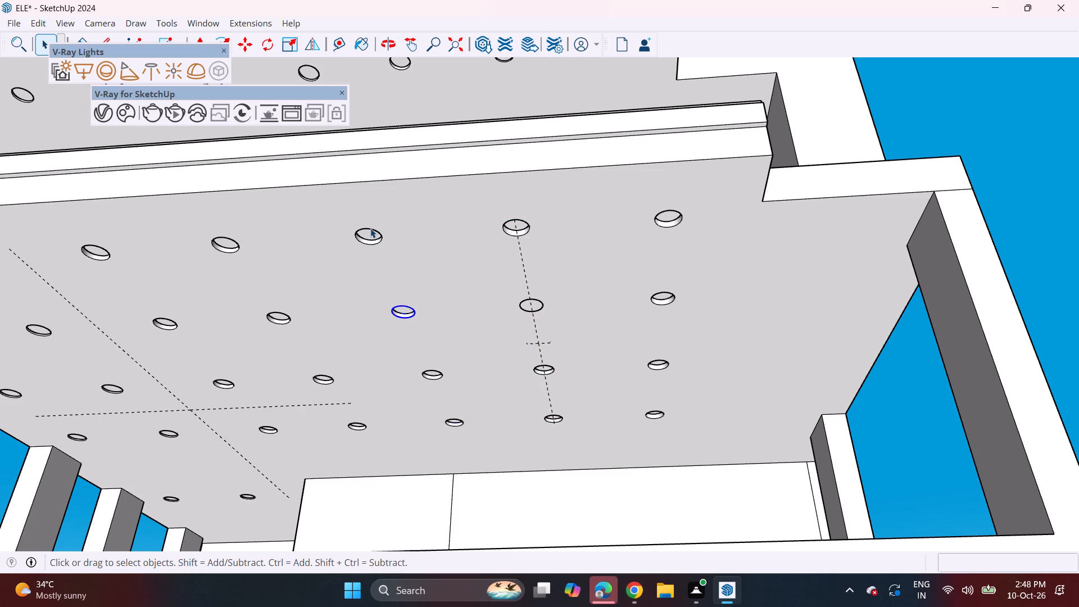
left_click(370, 230)
left_click(369, 236)
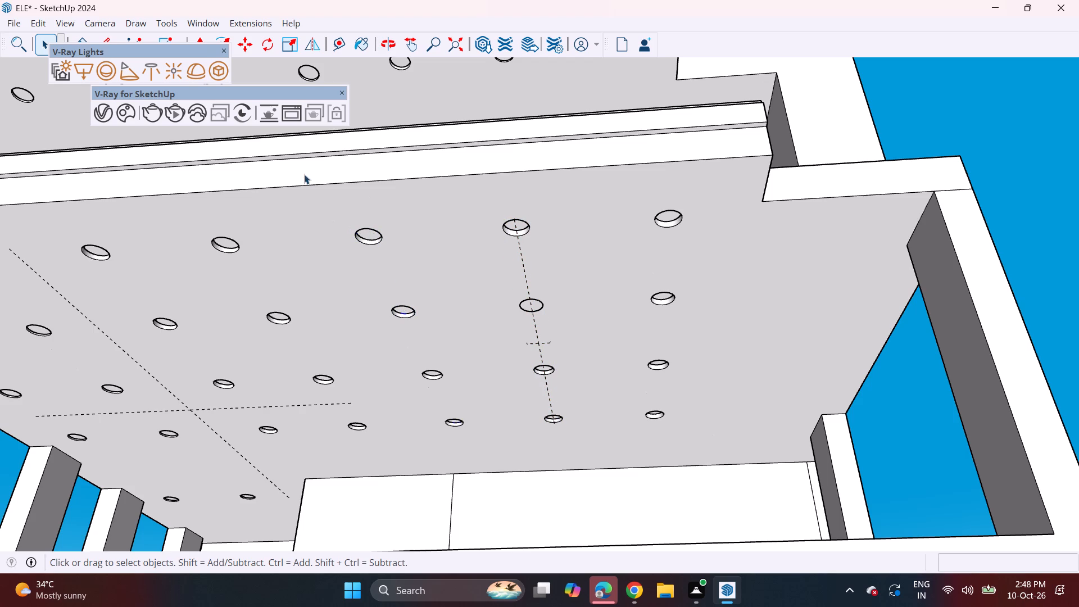
left_click(221, 73)
left_click(668, 213)
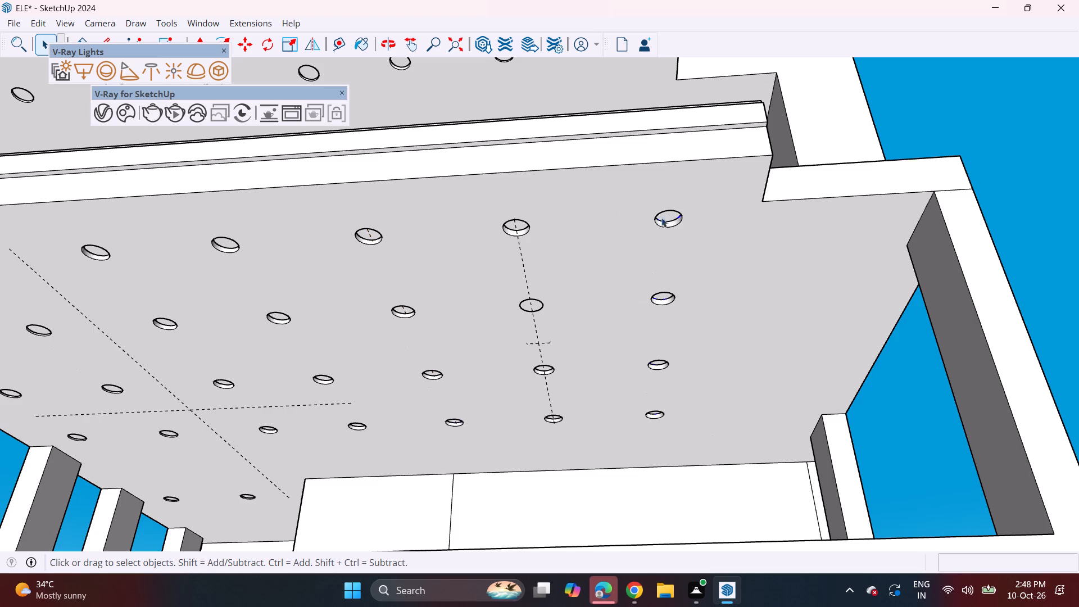
left_click(211, 74)
Dock the floating V-Ray Lights tools below the main tool row, clear of the Push/Pull tool.
left_click(223, 243)
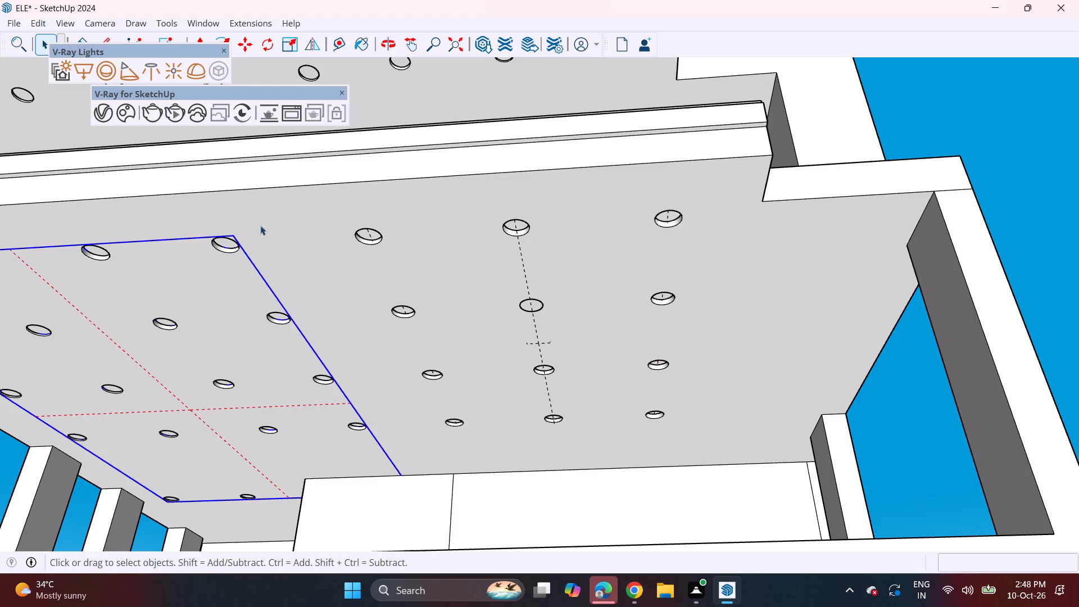
middle_click_drag(422, 271, 469, 286)
scroll(491, 252, "down", 7)
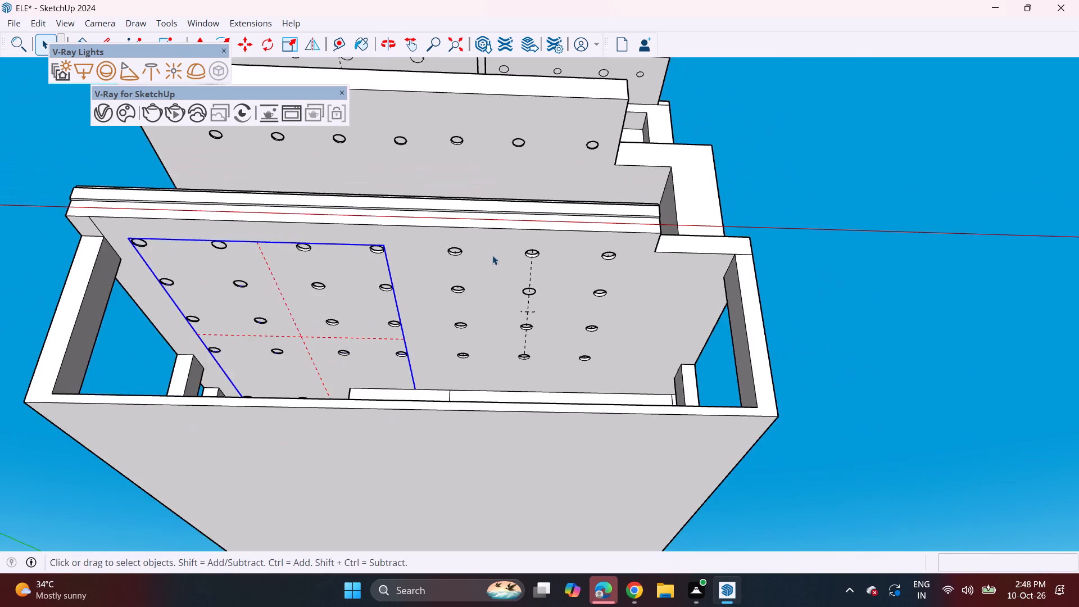
scroll(492, 255, "down", 2)
middle_click_drag(567, 148, 547, 265, "shift")
scroll(626, 169, "up", 13)
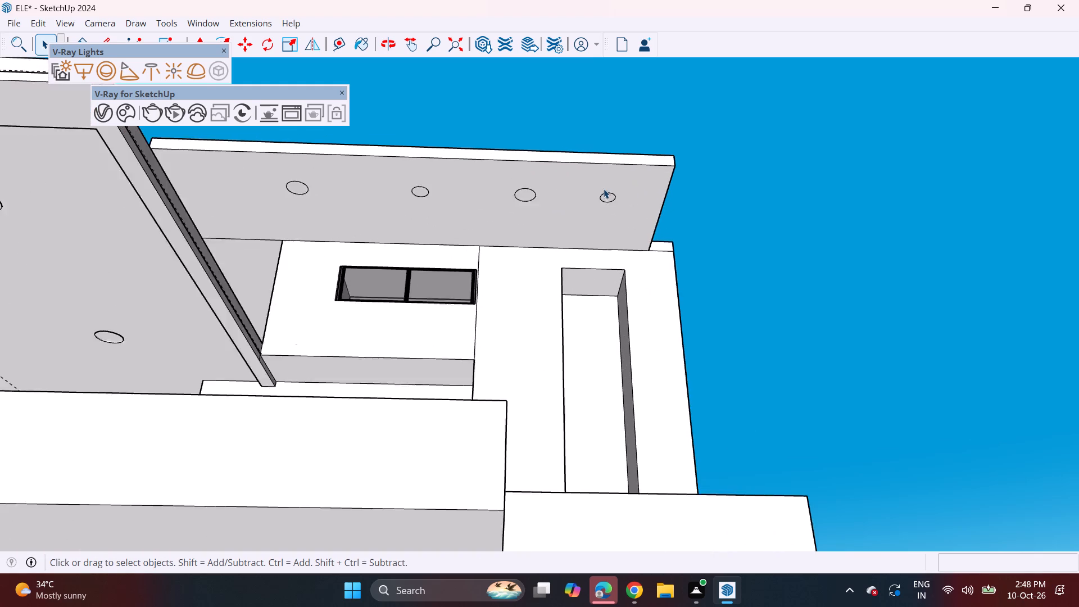
scroll(604, 189, "up", 2)
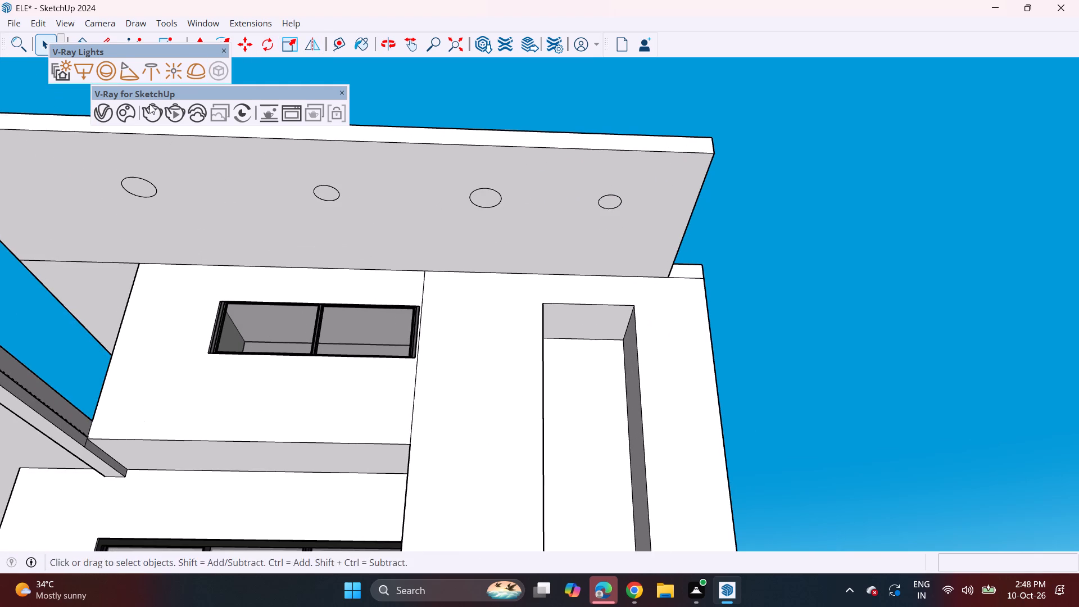
left_click_drag(173, 52, 697, 42)
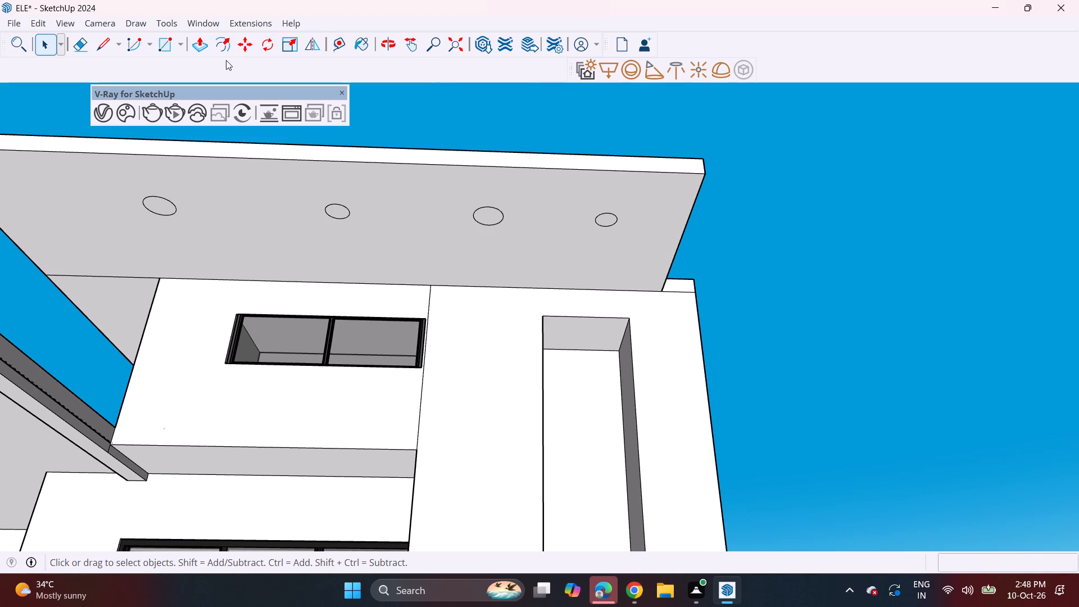
Recess the four light circles under the topmost roof slab with Push/Pull, about 1 3/8" to 1 5/8" deep.
left_click(203, 53)
left_click(203, 46)
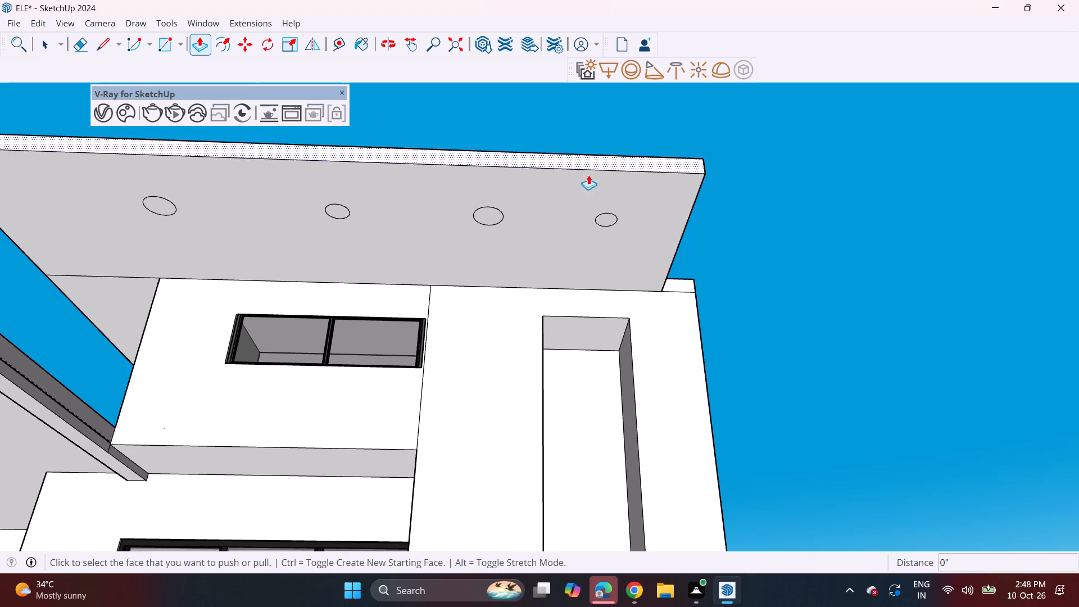
left_click(607, 218)
left_click(607, 214)
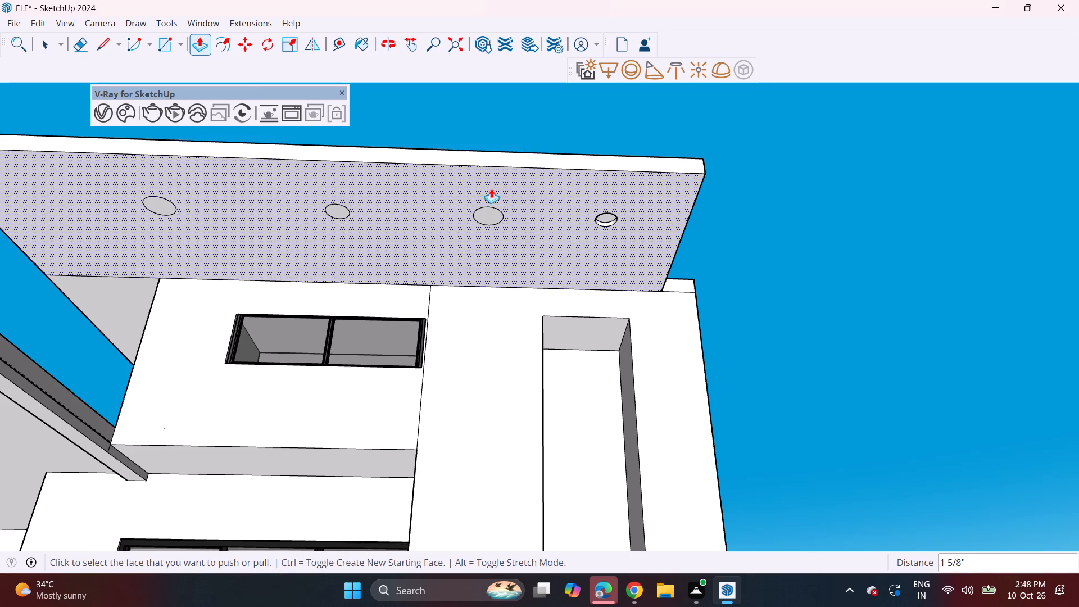
double_click(491, 209)
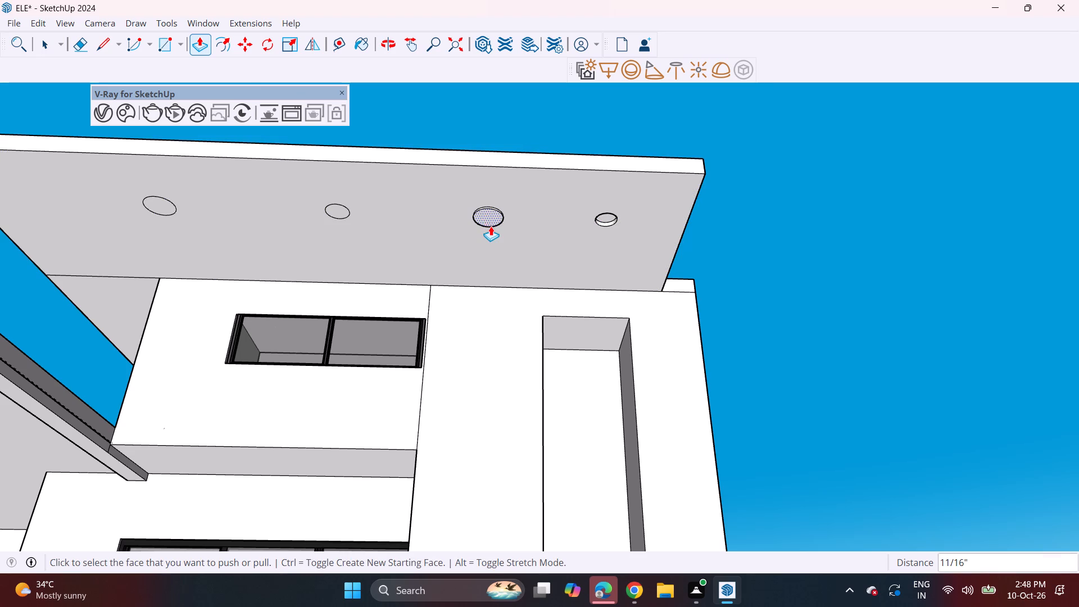
key("ctrl+z")
left_click(493, 219)
left_click(493, 215)
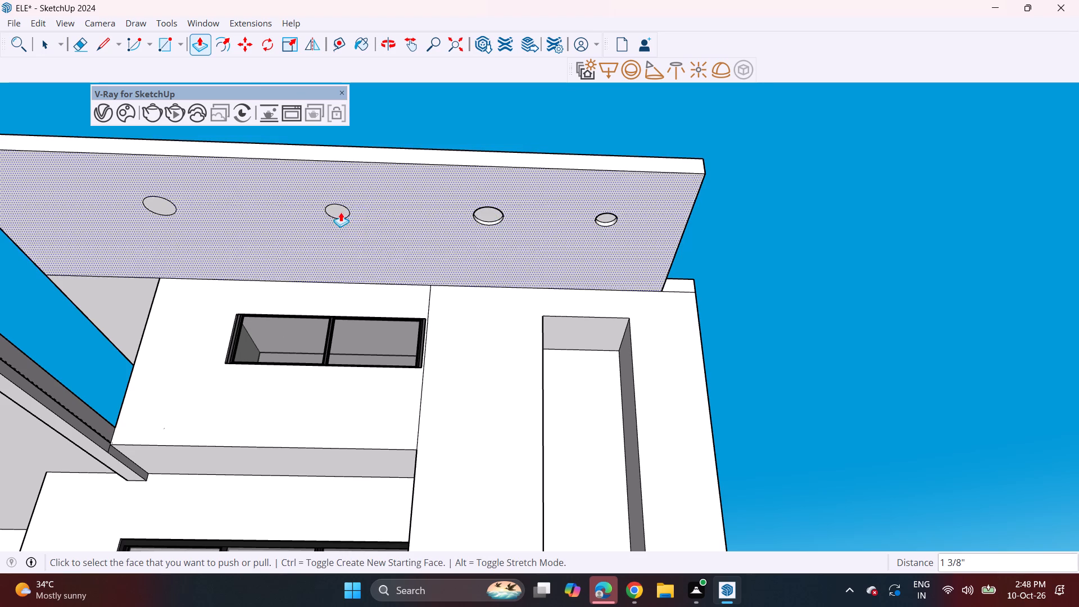
double_click(341, 212)
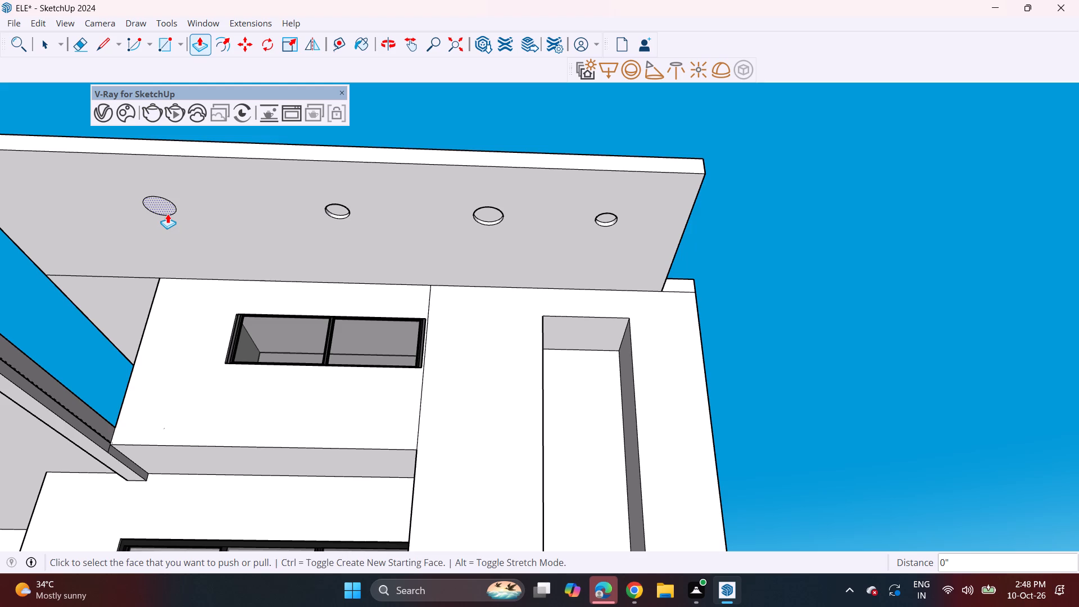
double_click(170, 212)
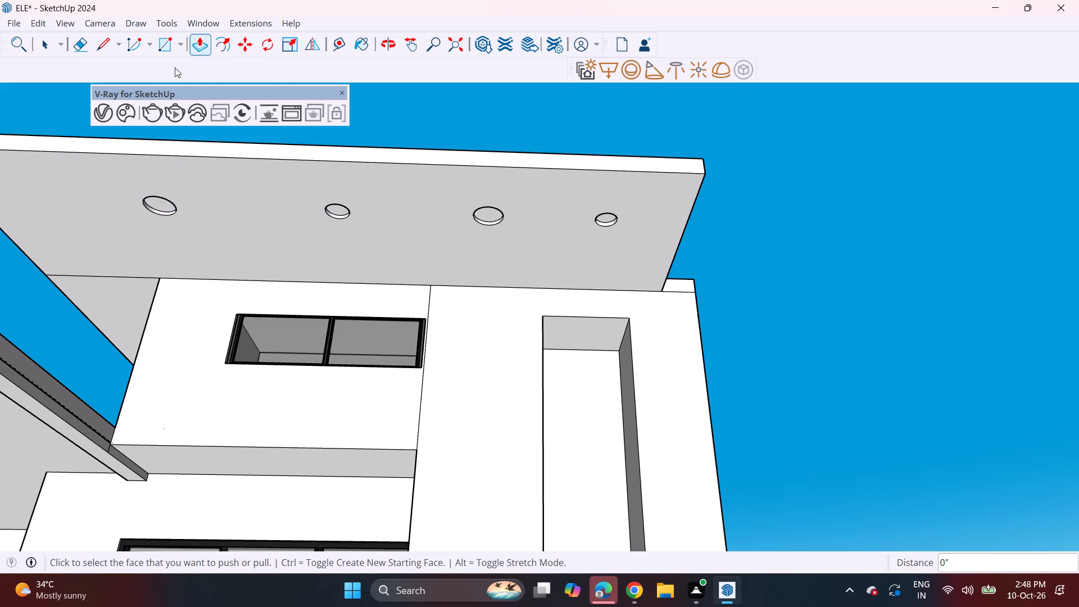
Group the four recessed circle faces under the topmost roof slab and convert the group into a V-Ray Mesh Light.
key("space")
left_click(163, 203)
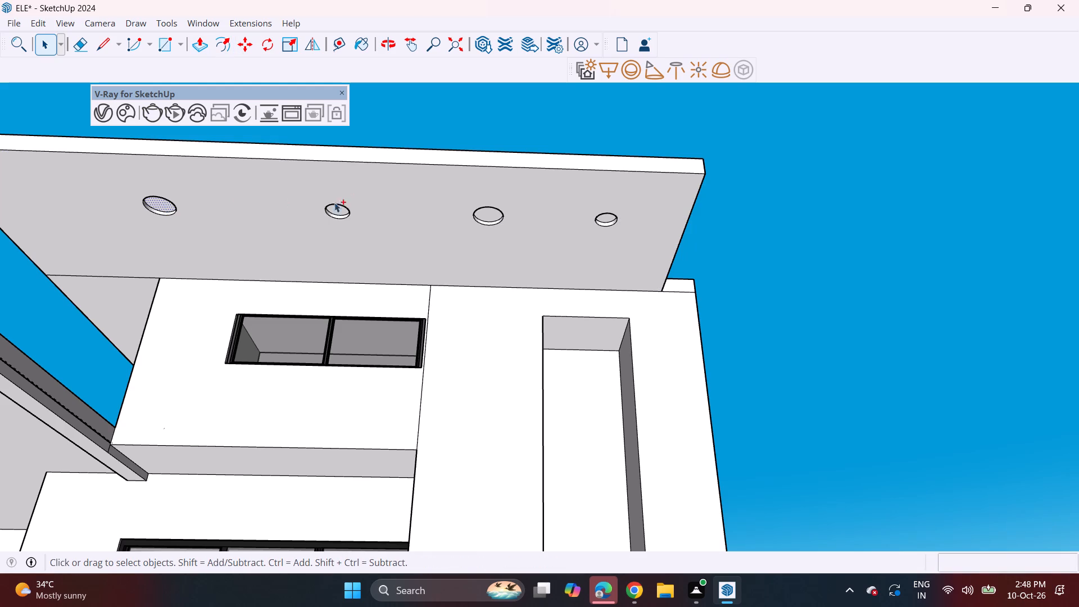
double_click(337, 210, "ctrl")
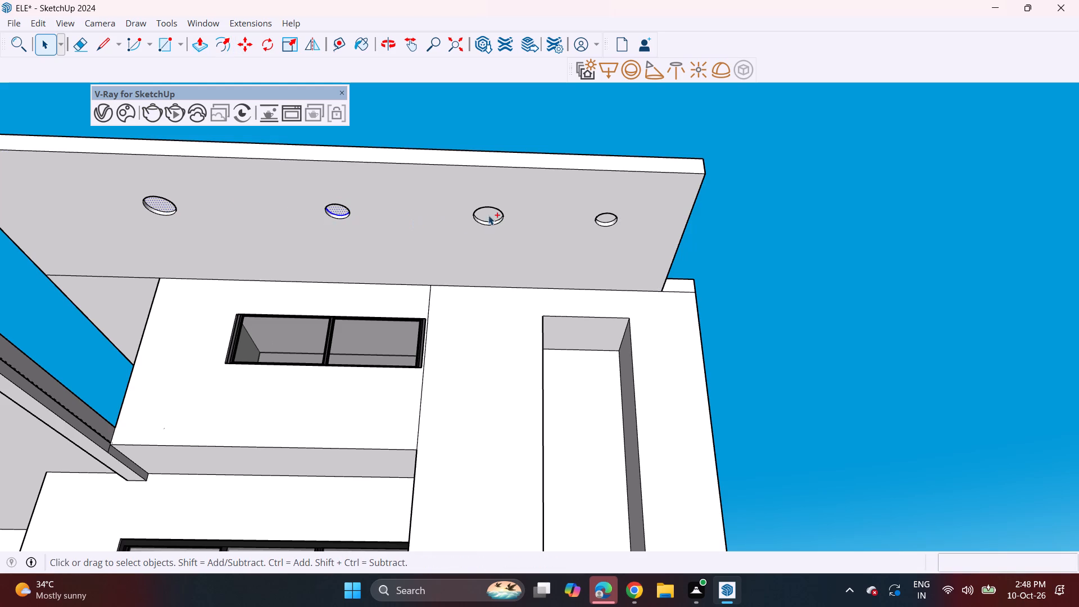
double_click(488, 214, "ctrl")
left_click(609, 220, "ctrl")
right_click(337, 210)
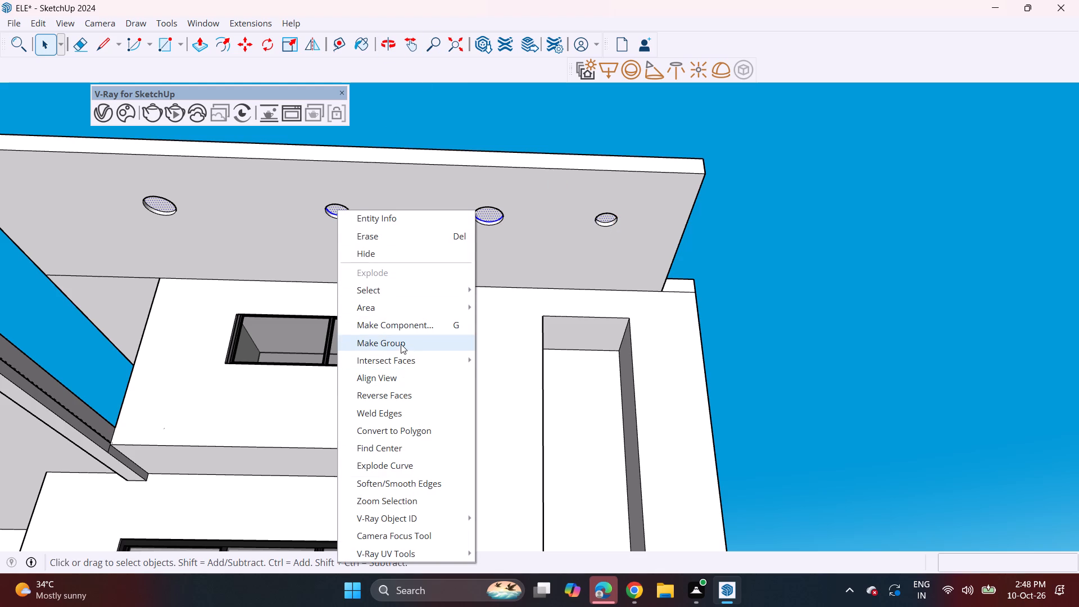
left_click(401, 344)
left_click(741, 76)
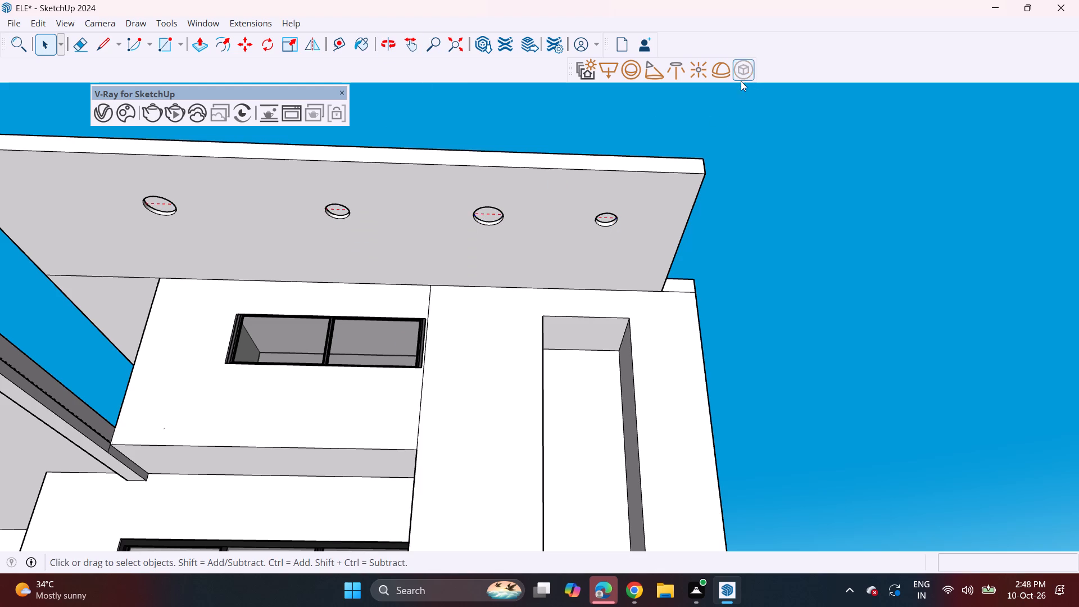
Place a V-Ray Rectangle Light across the ceiling of the top-floor room behind the wooden-framed doors, spanning its recessed lights.
scroll(601, 228, "down", 13)
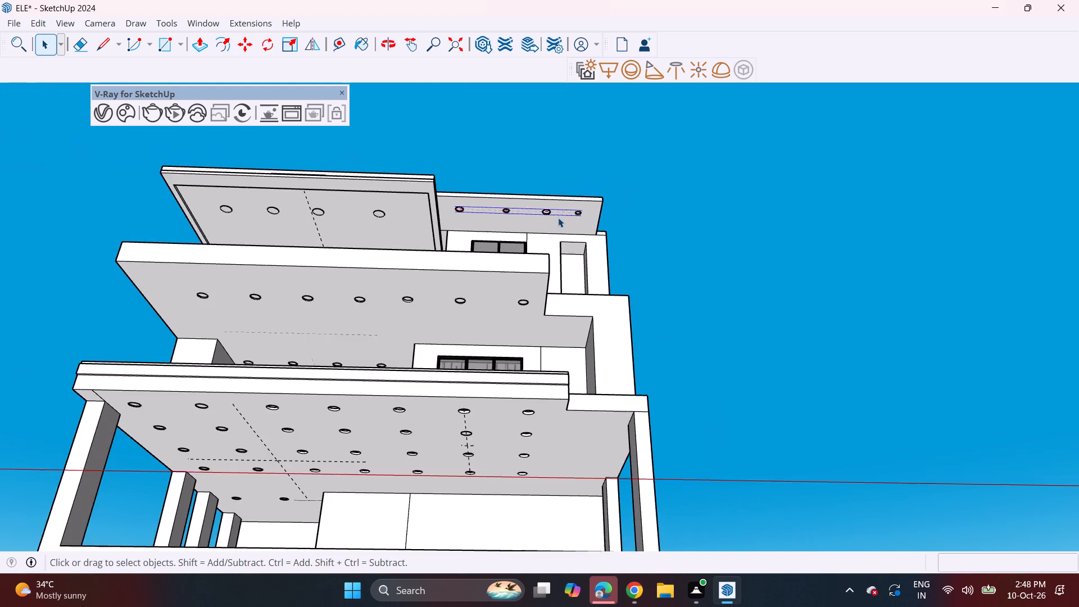
scroll(558, 218, "down", 5)
middle_click_drag(537, 303, 533, 377)
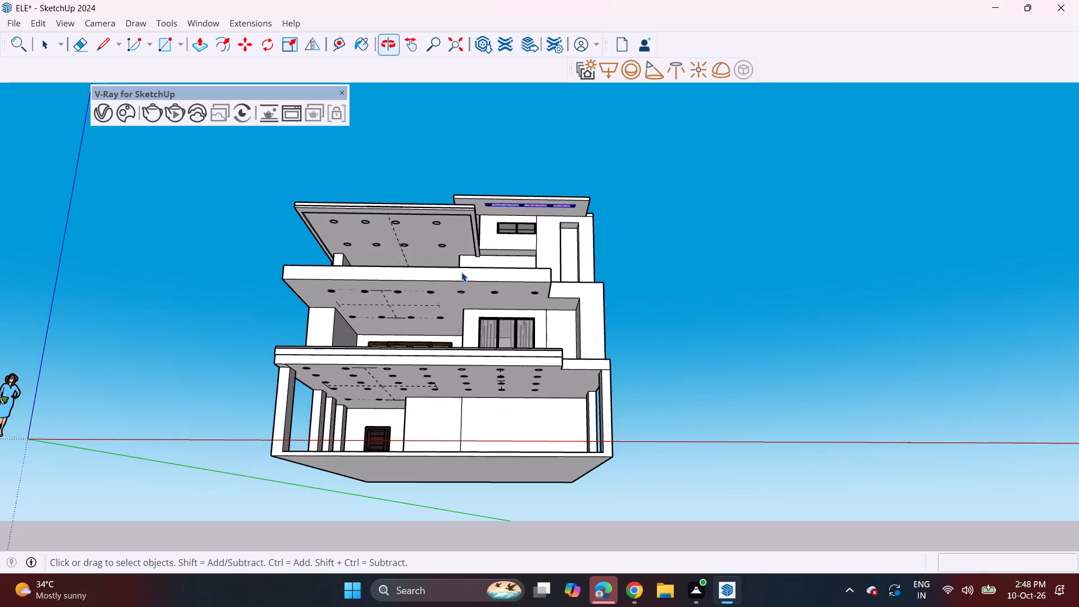
middle_click_drag(467, 273, 474, 329)
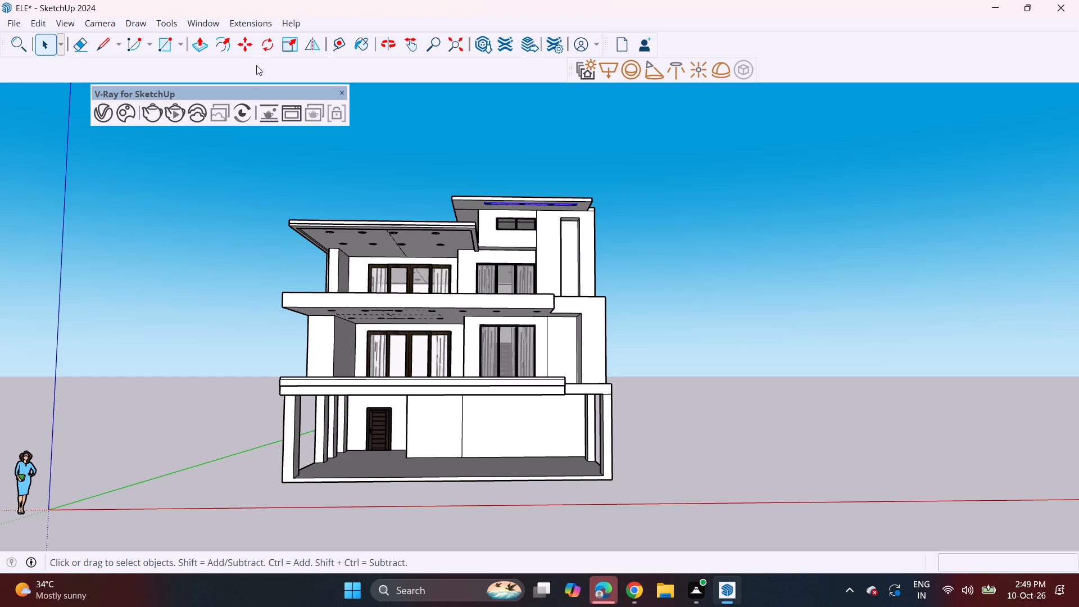
left_click(610, 71)
scroll(397, 237, "up", 4)
scroll(406, 297, "up", 4)
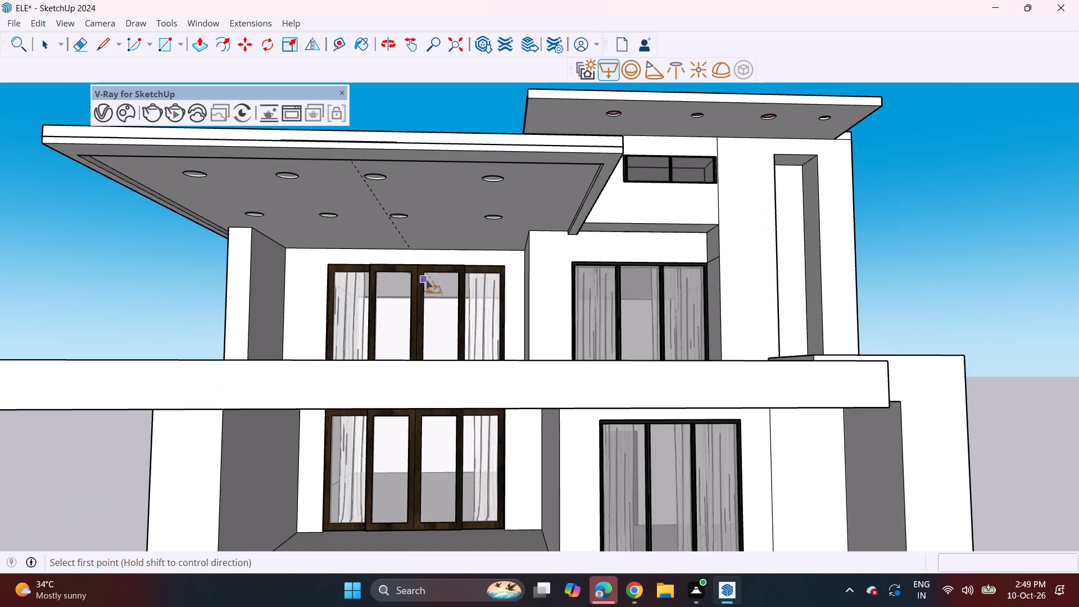
scroll(426, 280, "up", 20)
scroll(426, 280, "up", 3)
middle_click_drag(442, 280, 359, 280)
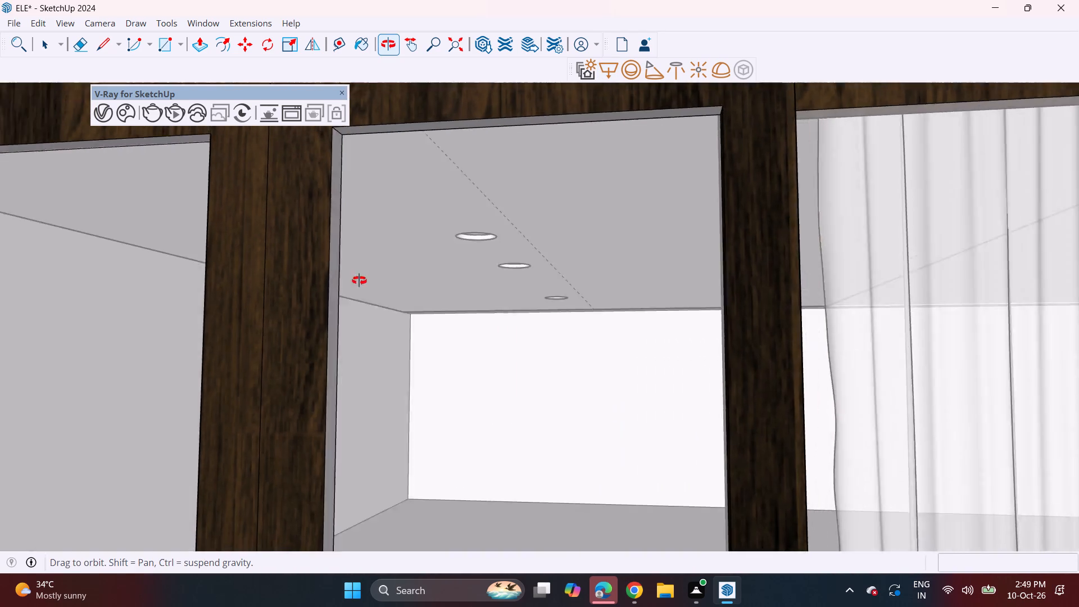
middle_click_drag(359, 280, 33, 249)
middle_click_drag(752, 280, 54, 390)
middle_click_drag(842, 257, 44, 354, "shift")
scroll(778, 225, "down", 4)
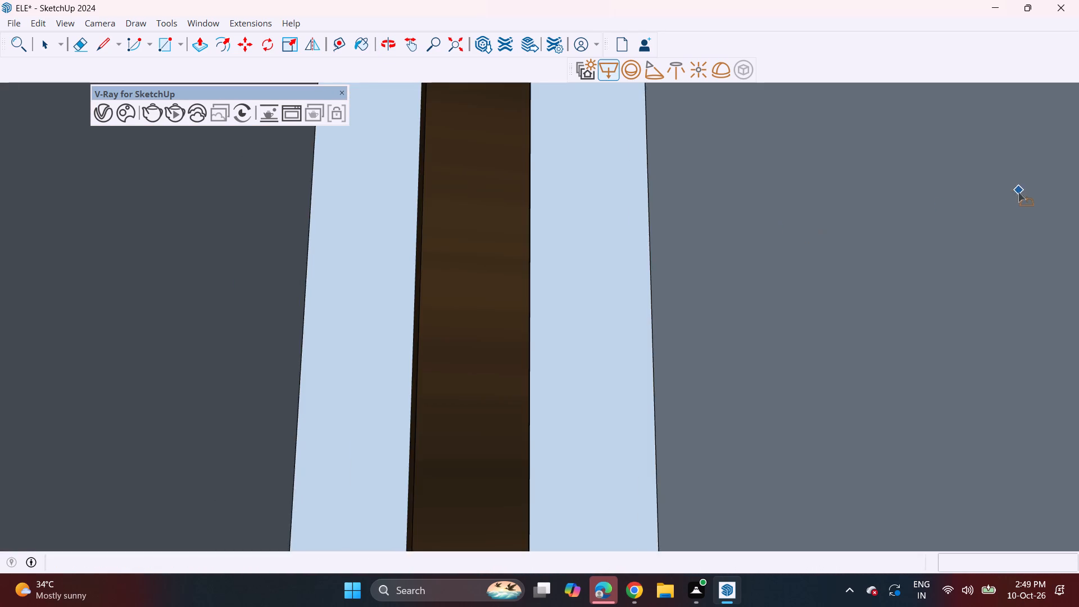
middle_click_drag(1017, 193, 234, 205)
middle_click_drag(858, 200, 561, 220, "shift")
scroll(583, 195, "down", 3)
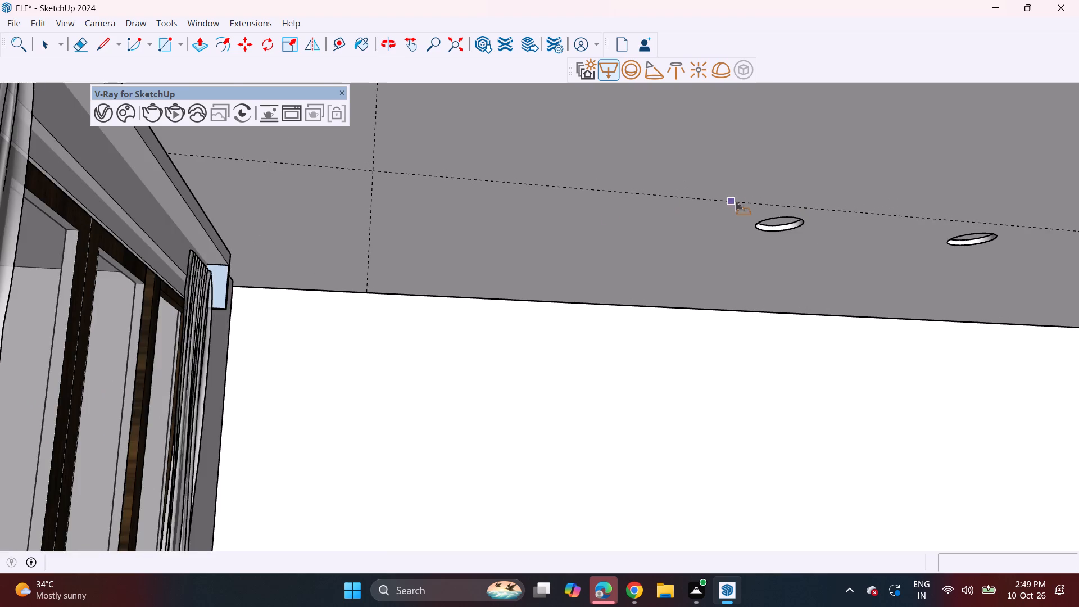
scroll(740, 205, "down", 3)
middle_click_drag(880, 210, 765, 215, "shift")
scroll(769, 169, "down", 3)
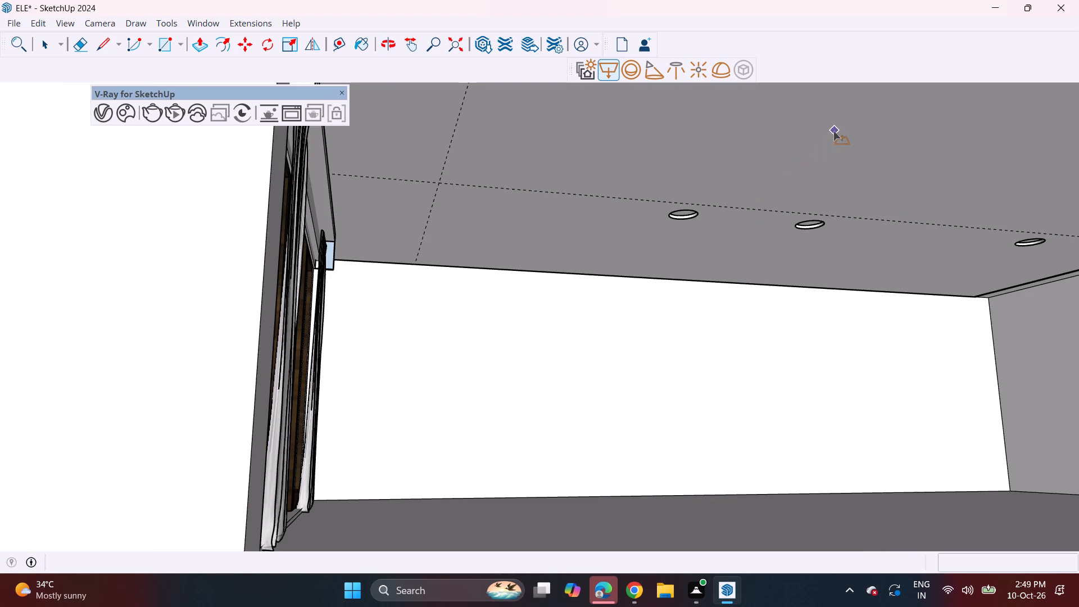
left_click(833, 131)
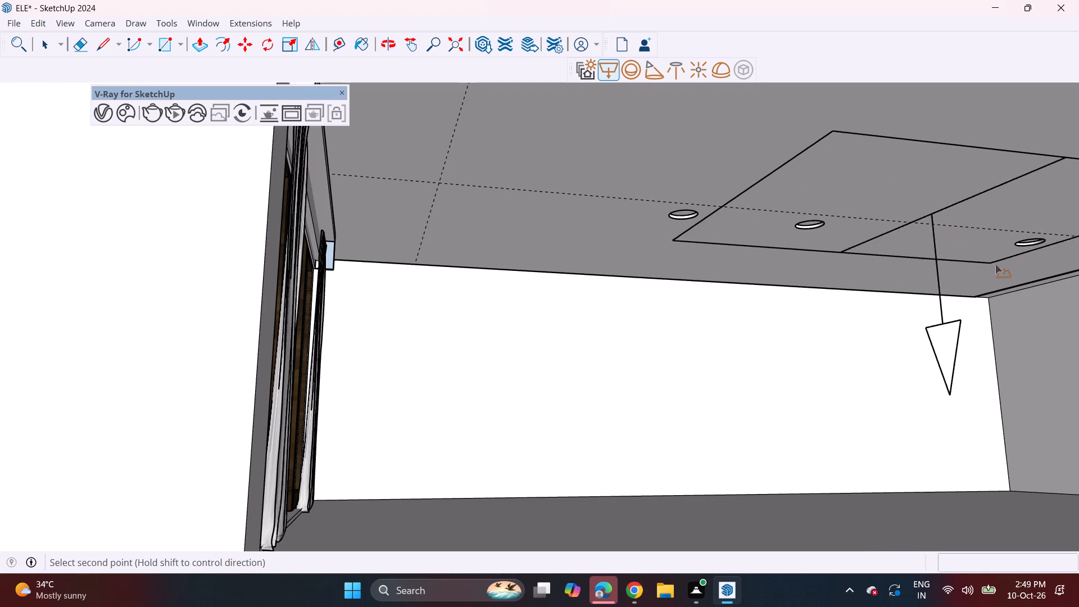
key("Escape")
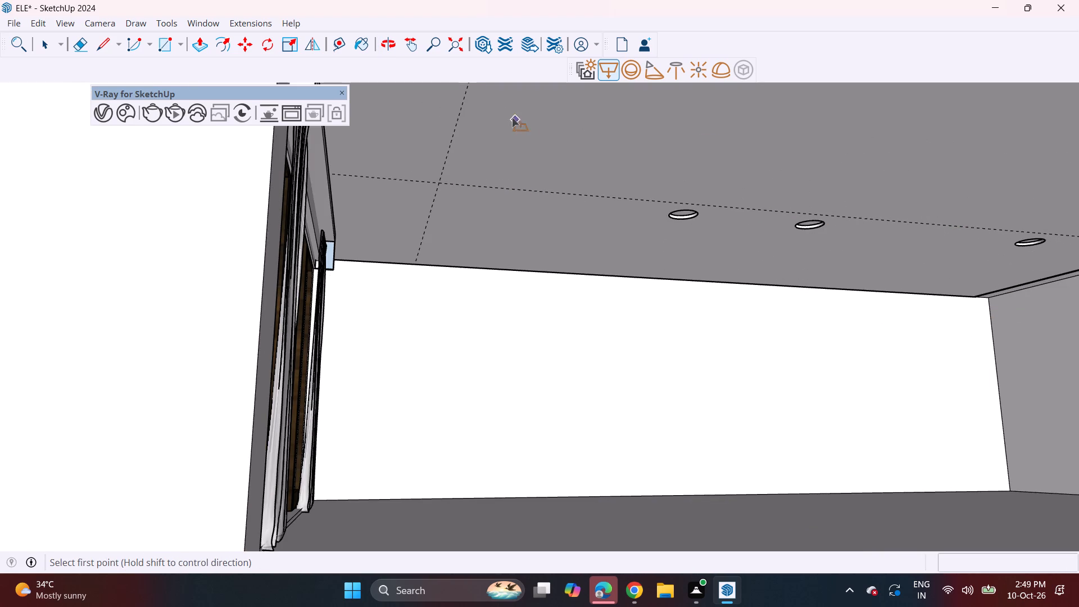
left_click(482, 104)
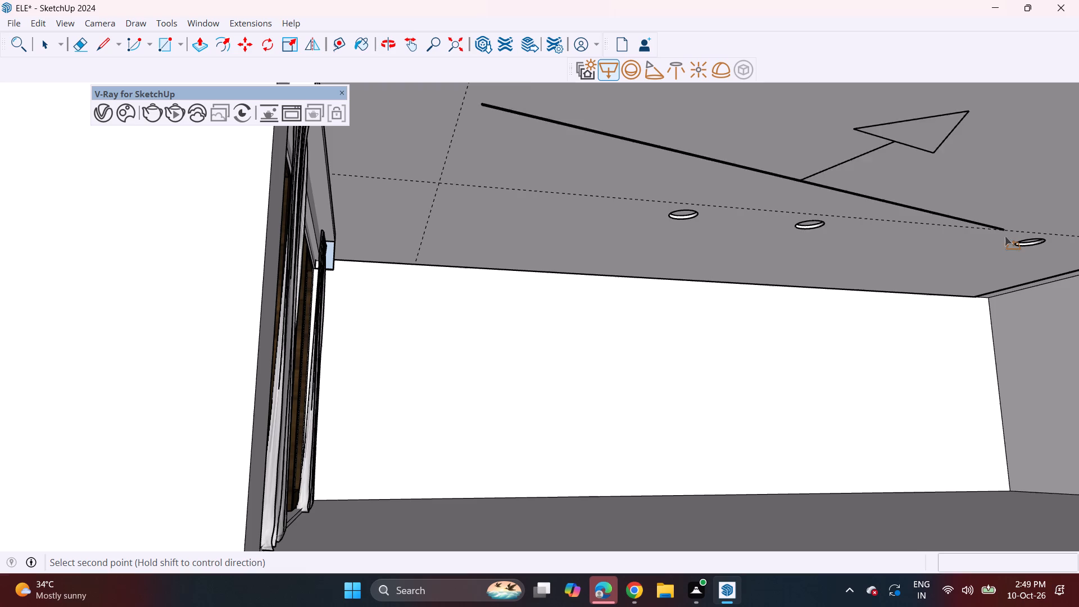
left_click(1035, 273)
Place a V-Ray Rectangle Light across the plain ceiling of the room on a lower floor.
middle_click_drag(882, 309, 800, 0)
left_click(459, 99)
left_click_drag(459, 99, 465, 102)
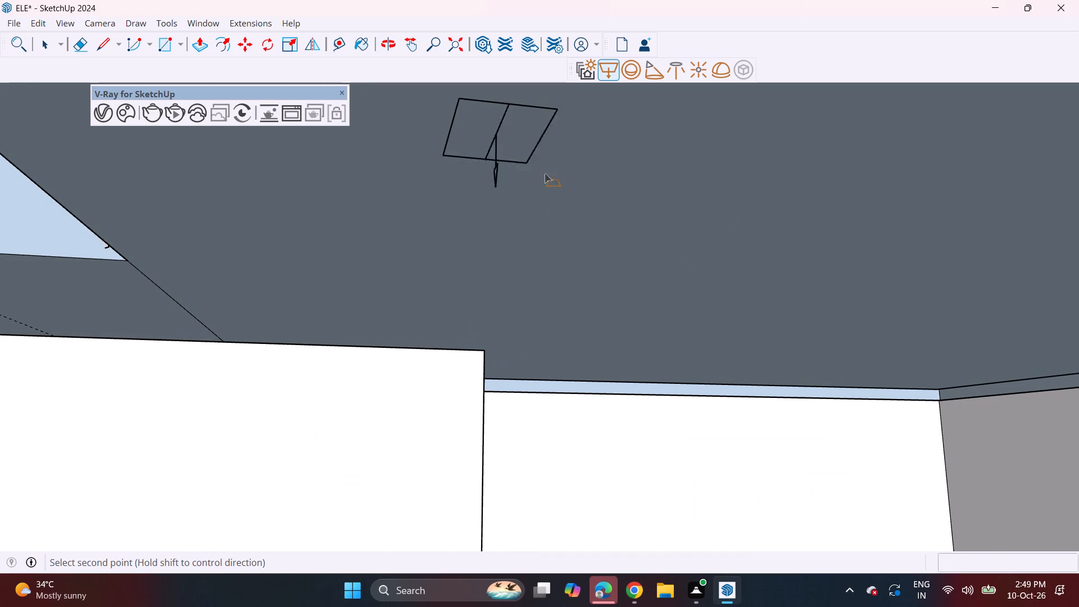
left_click(906, 365)
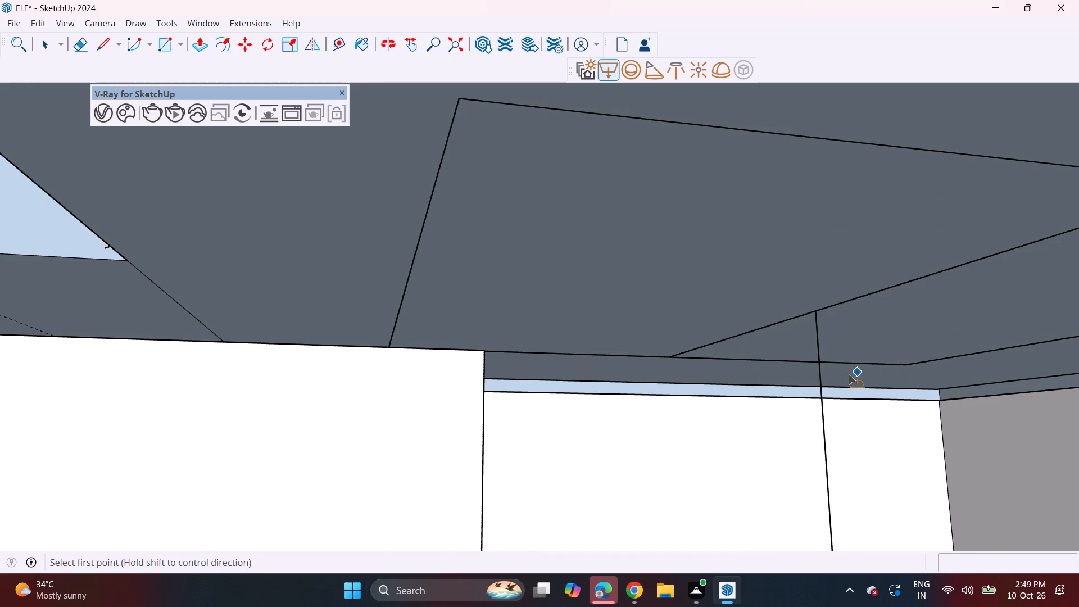
Place a V-Ray Rectangle Light across the ceiling of the top-floor room behind the small two-pane, dark-framed high window.
middle_click_drag(775, 387, 804, 328, "shift")
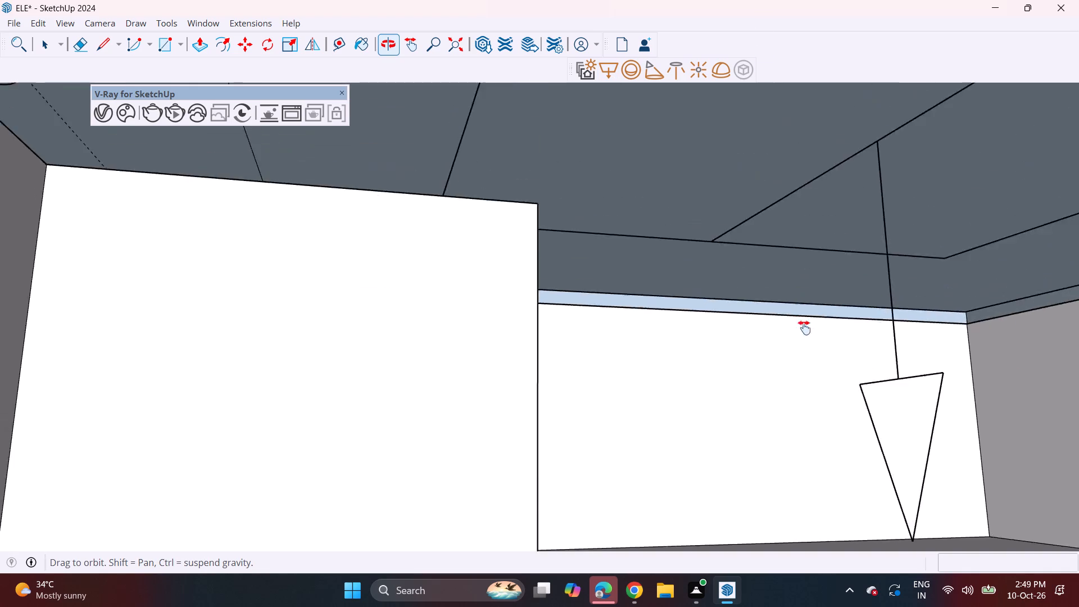
middle_click_drag(804, 328, 782, 577, "shift")
middle_click(705, 318)
middle_click_drag(708, 308, 709, 303)
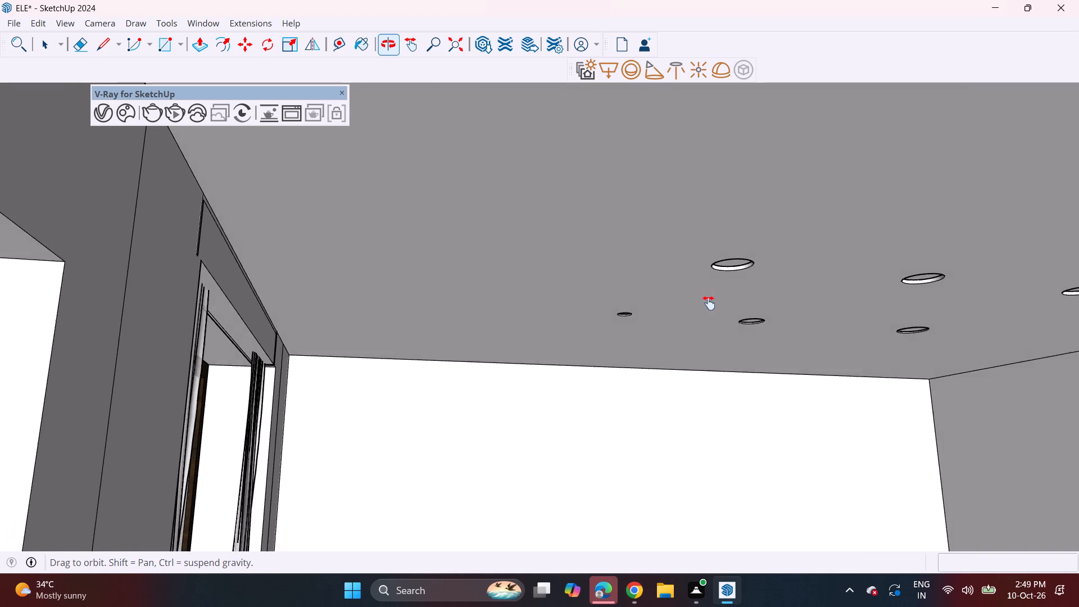
middle_click_drag(709, 303, 620, 597)
middle_click_drag(675, 119, 673, 129, "shift")
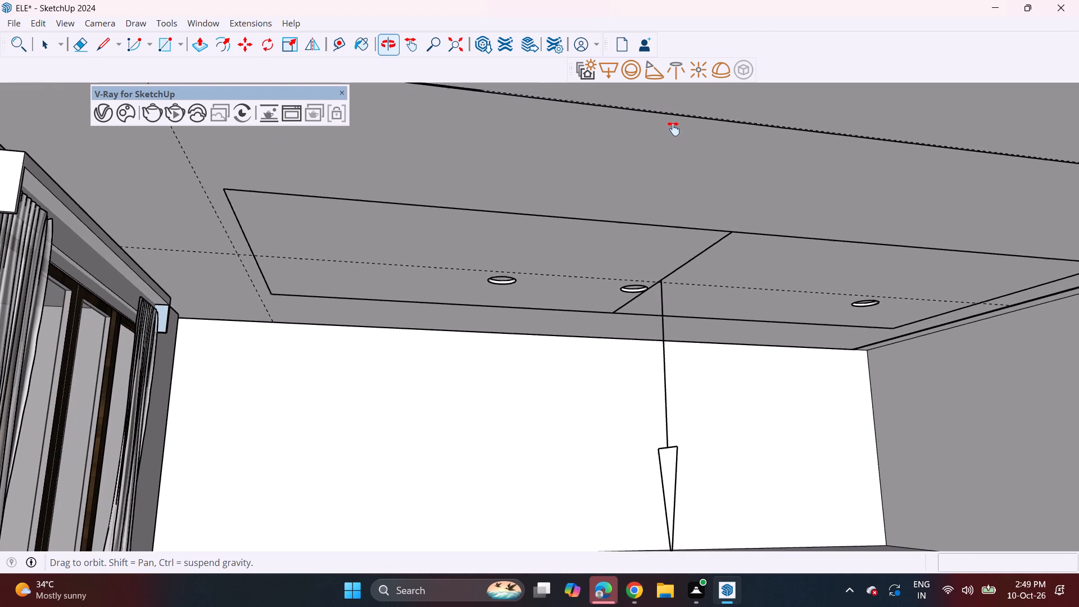
middle_click_drag(673, 129, 648, 537, "shift")
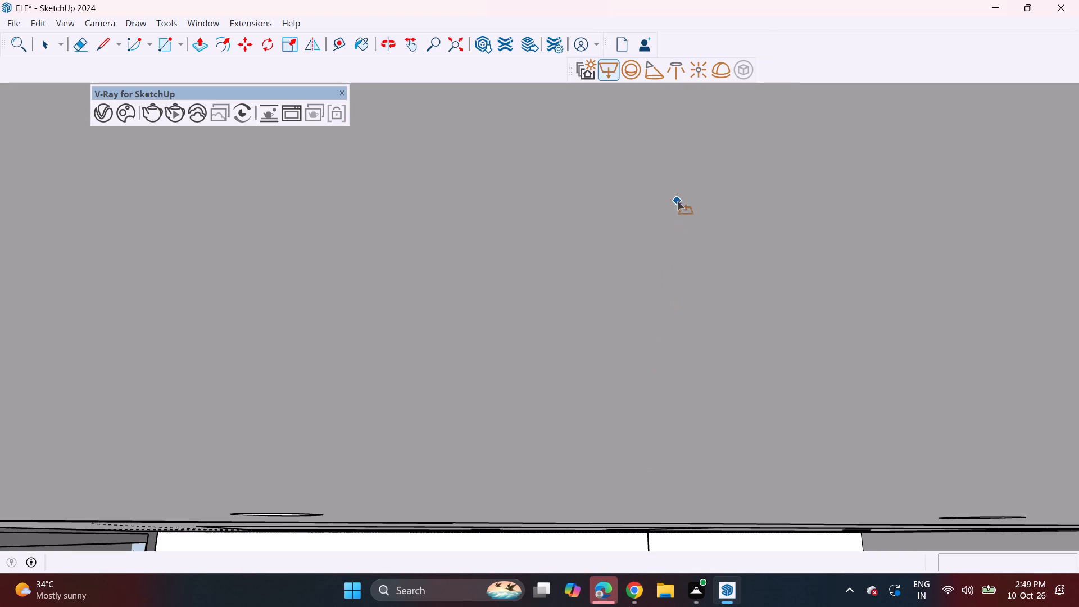
scroll(679, 185, "down", 20)
scroll(679, 185, "down", 3)
middle_click_drag(676, 128, 676, 383, "shift")
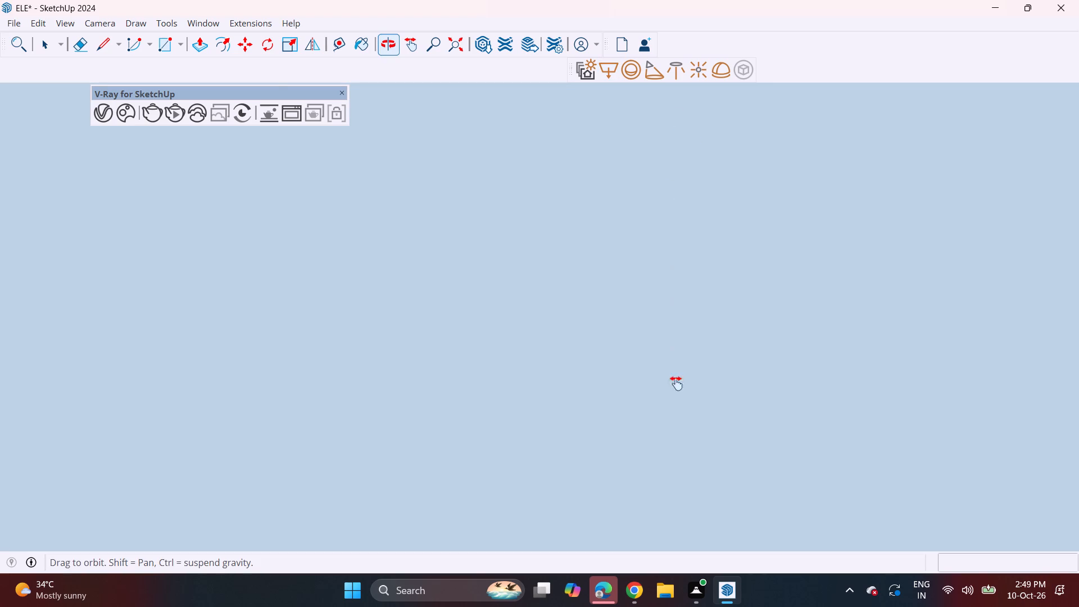
middle_click_drag(676, 383, 674, 487, "shift")
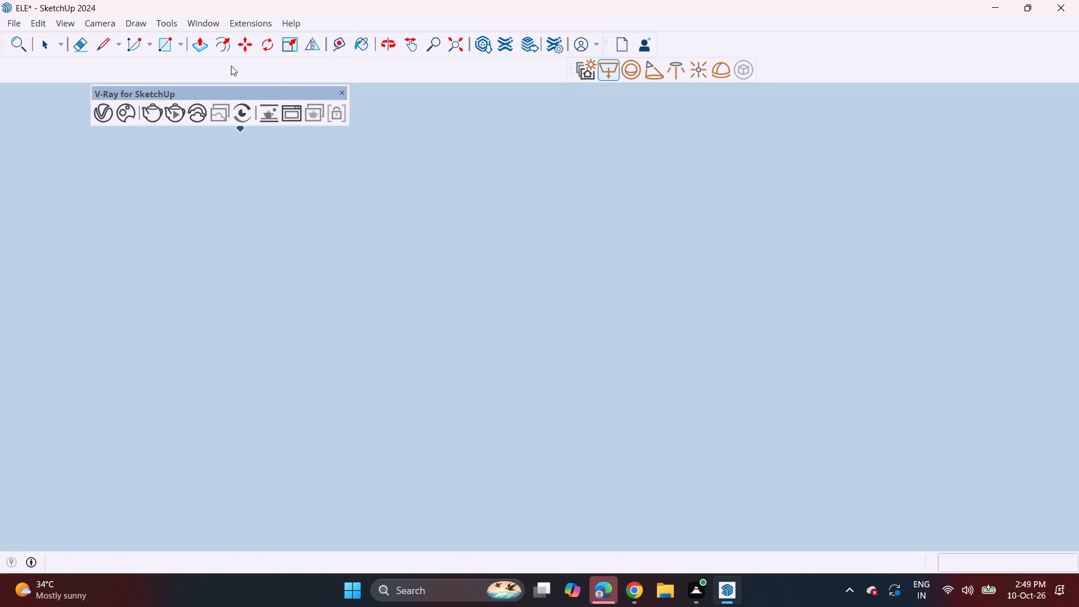
double_click(456, 42)
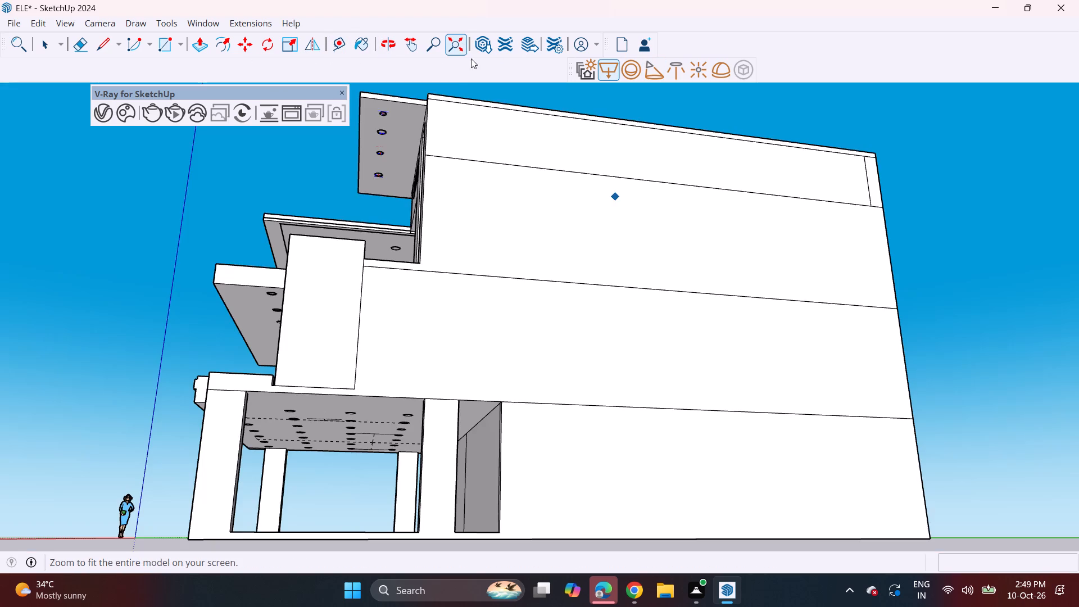
middle_click_drag(470, 102, 778, 221)
scroll(604, 185, "up", 3)
middle_click_drag(627, 196, 596, 182)
scroll(600, 184, "up", 20)
scroll(600, 184, "up", 1)
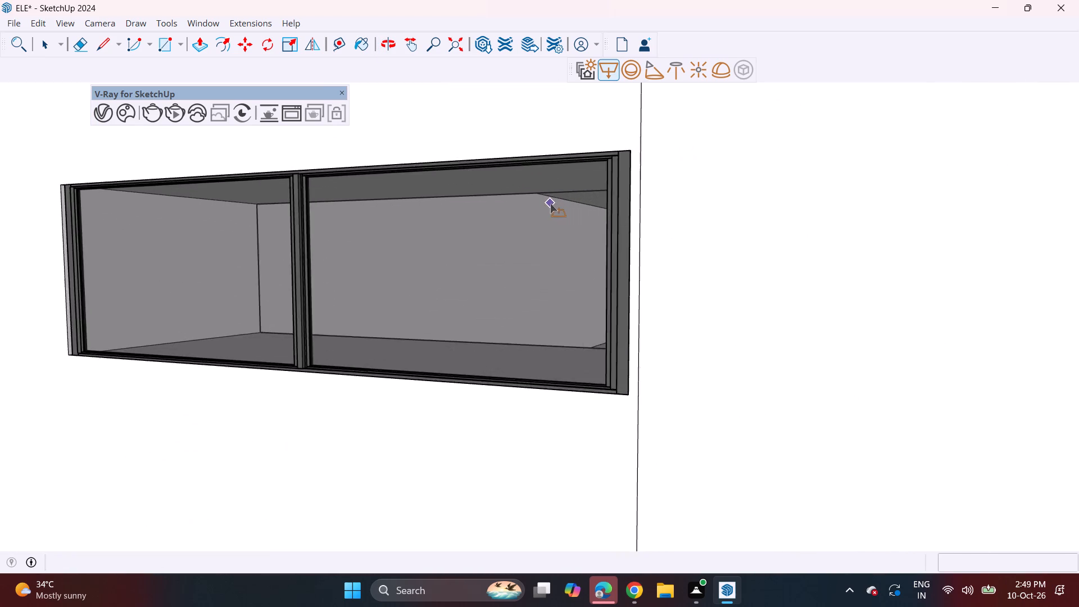
scroll(550, 203, "up", 4)
middle_click_drag(578, 211, 470, 229)
scroll(545, 217, "up", 1, "shift")
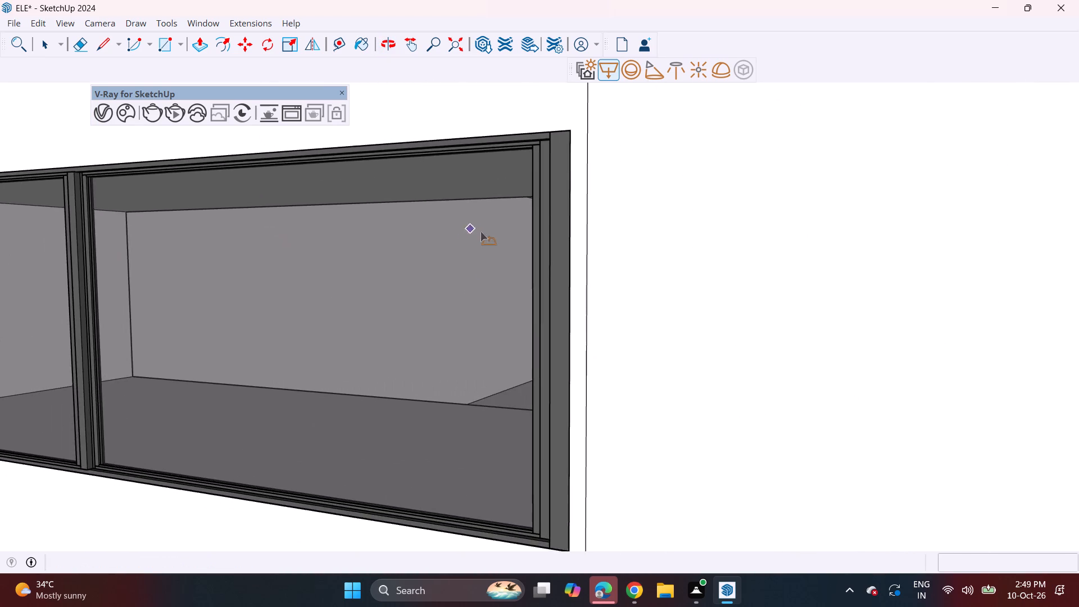
scroll(475, 266, "up", 4)
scroll(529, 229, "up", 3)
middle_click_drag(615, 233, 313, 224)
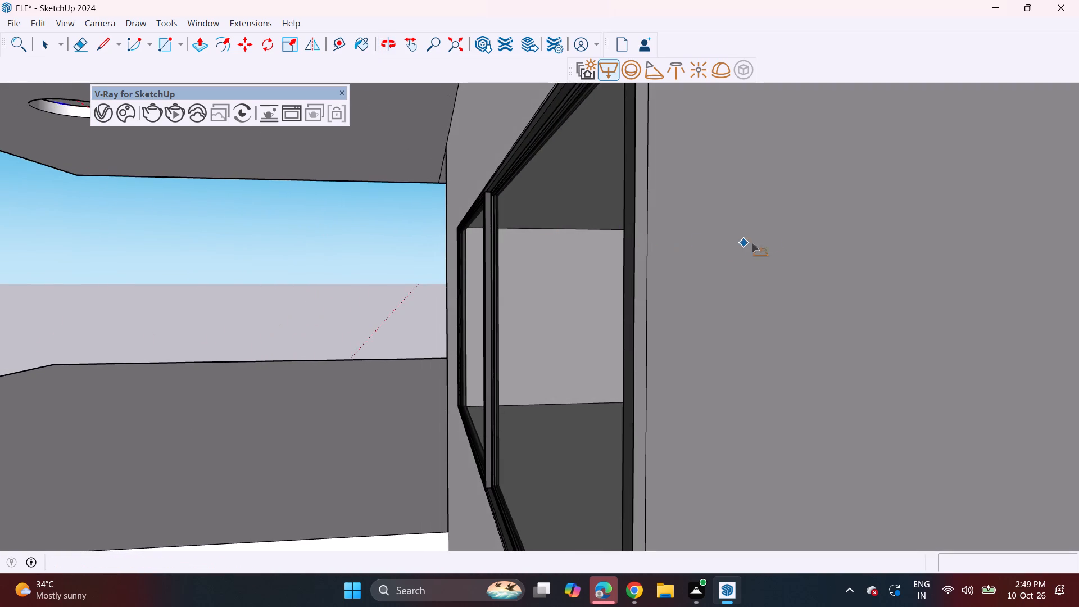
middle_click_drag(774, 245, 58, 241)
middle_click_drag(865, 242, 255, 242)
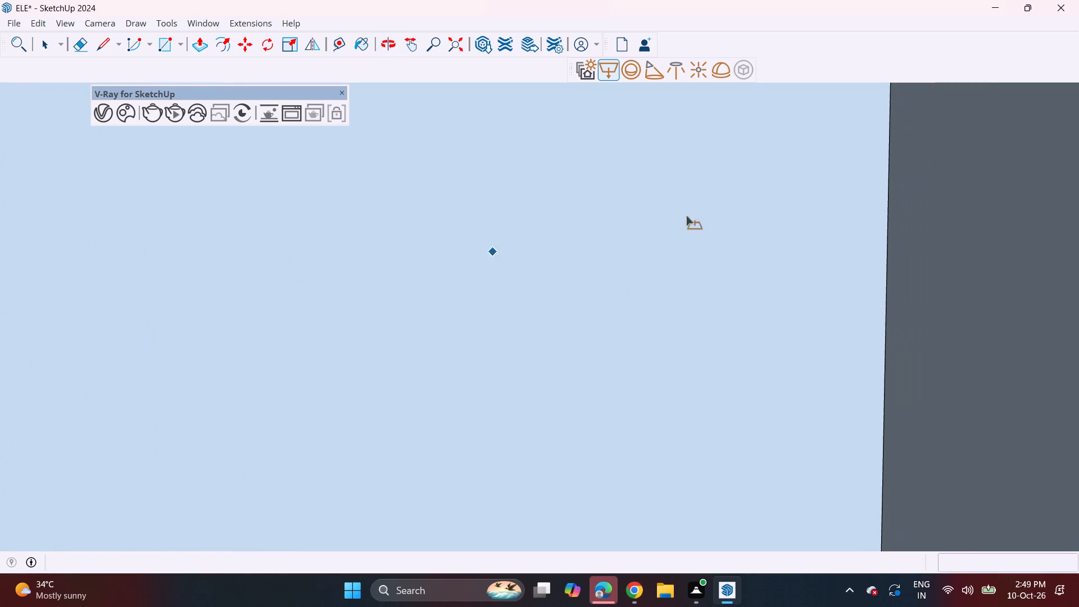
middle_click_drag(991, 214, 224, 196, "shift")
middle_click_drag(813, 159, 681, 157, "shift")
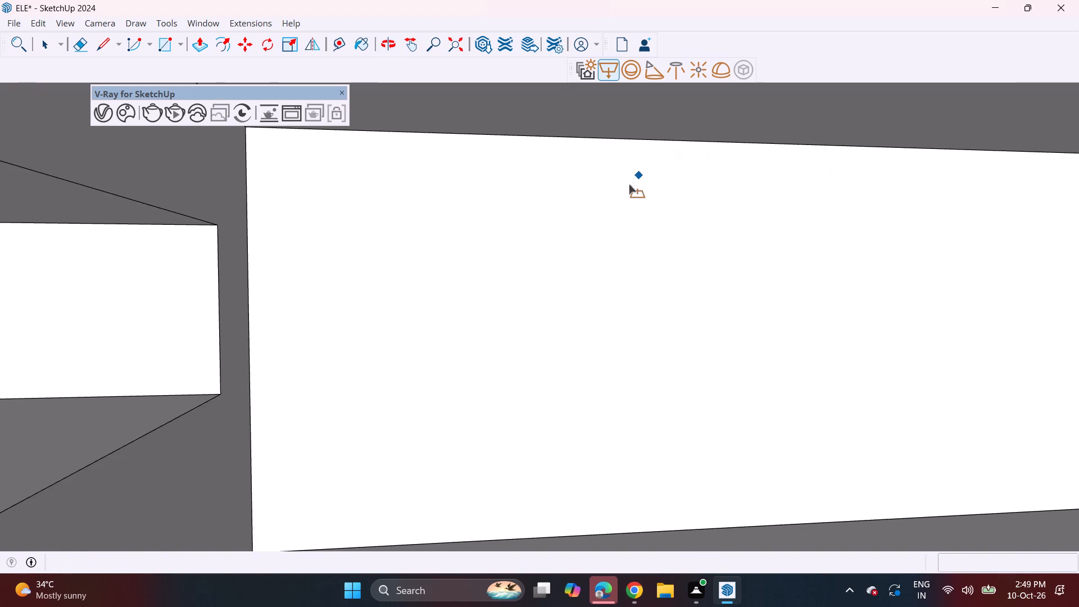
middle_click_drag(625, 179, 656, 169)
scroll(665, 148, "down", 2)
middle_click_drag(783, 155, 591, 179, "shift")
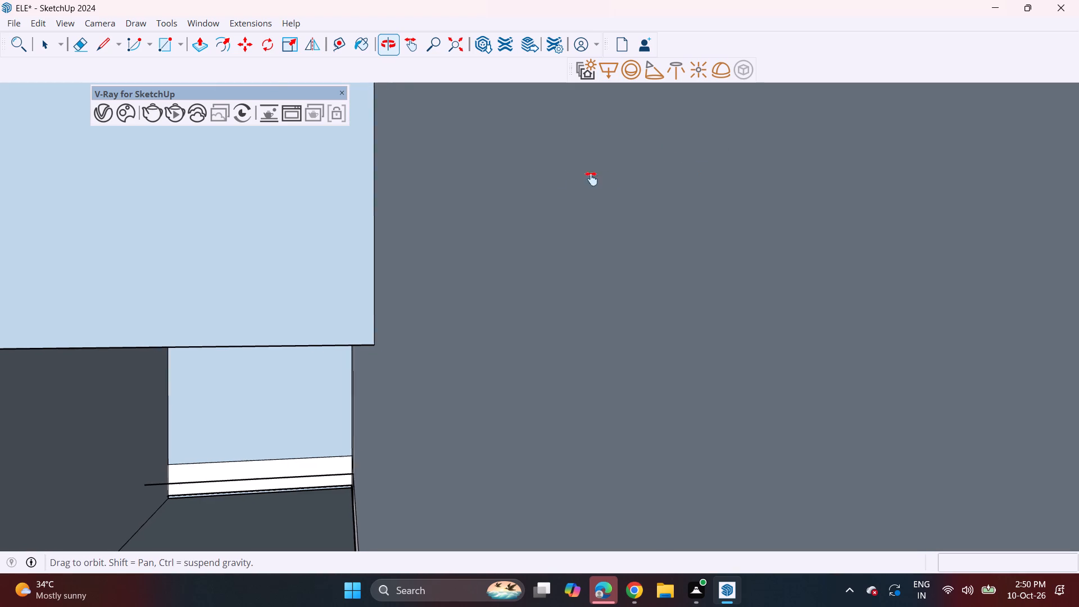
middle_click_drag(591, 179, 498, 179, "shift")
middle_click_drag(880, 221, 181, 227)
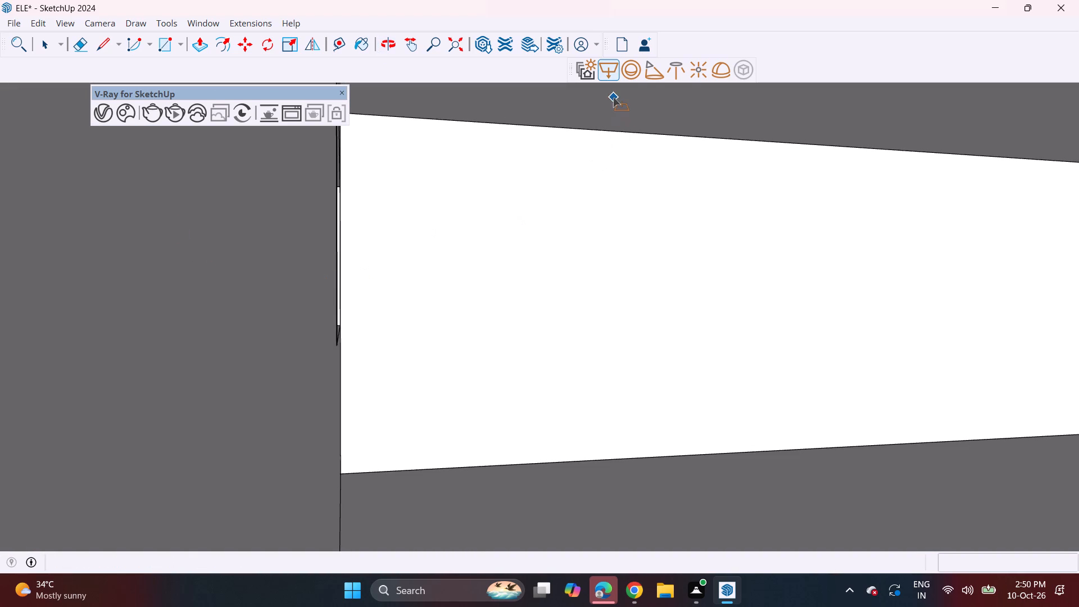
left_click_drag(613, 97, 623, 92)
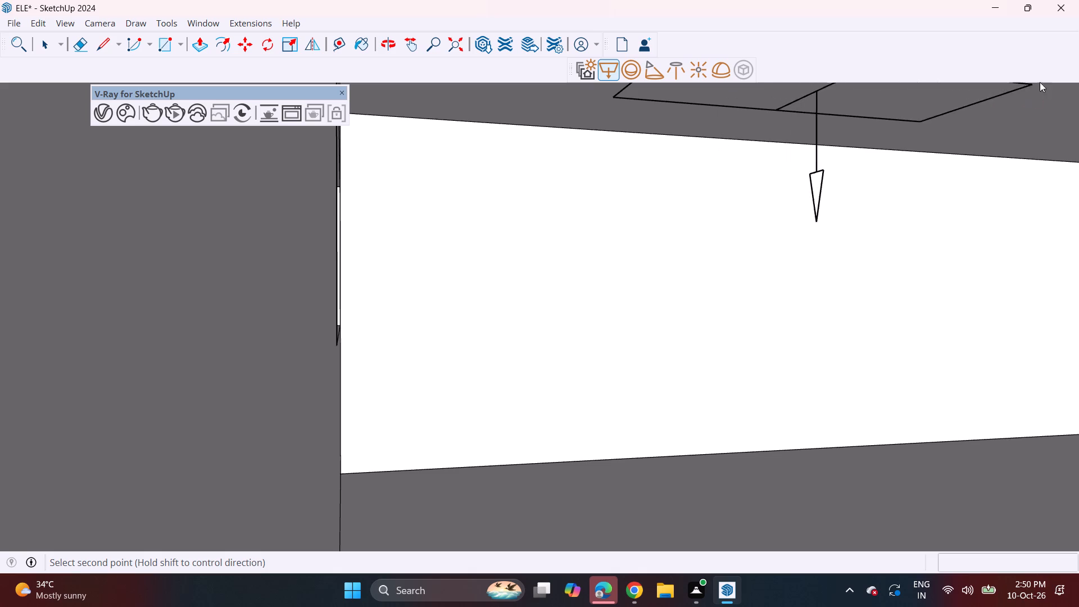
left_click(1068, 102)
middle_click_drag(674, 193, 731, 174)
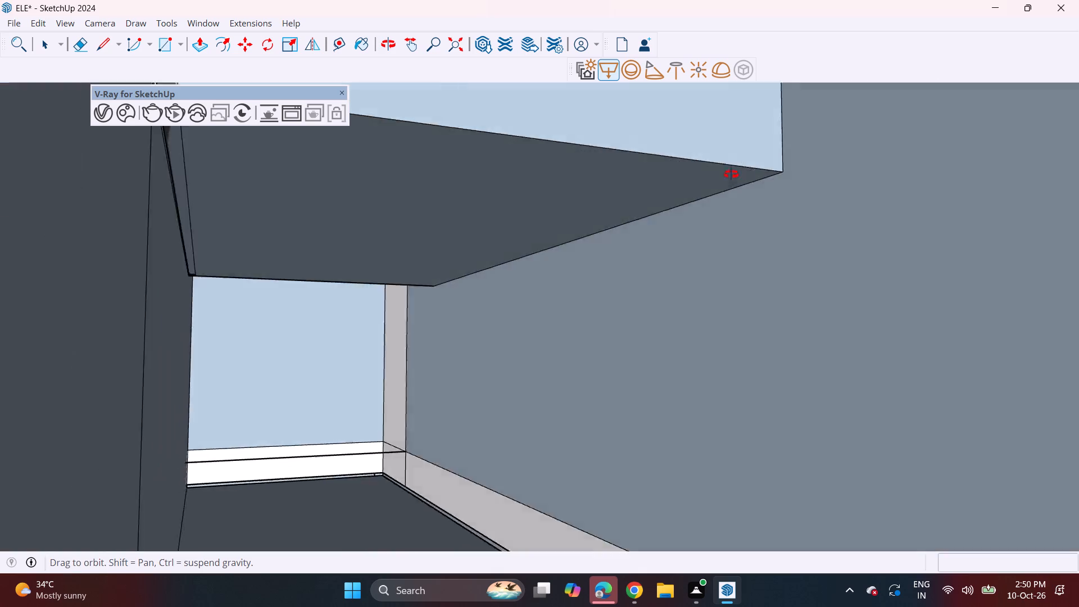
middle_click_drag(731, 174, 974, 132)
scroll(909, 139, "down", 20)
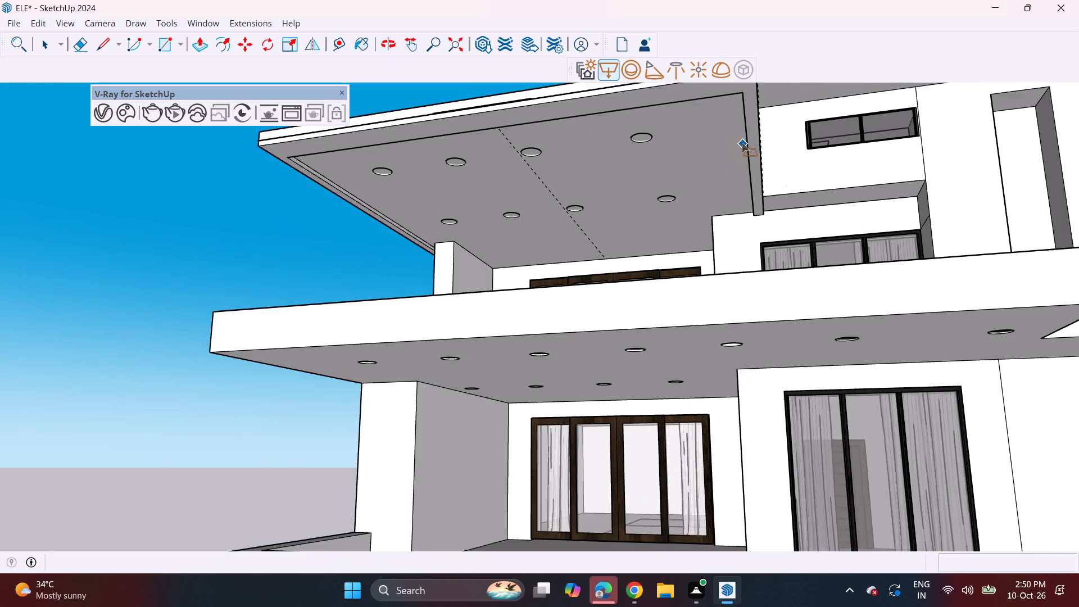
scroll(742, 143, "down", 11)
middle_click_drag(746, 150, 488, 150, "shift")
middle_click_drag(469, 150, 596, 245)
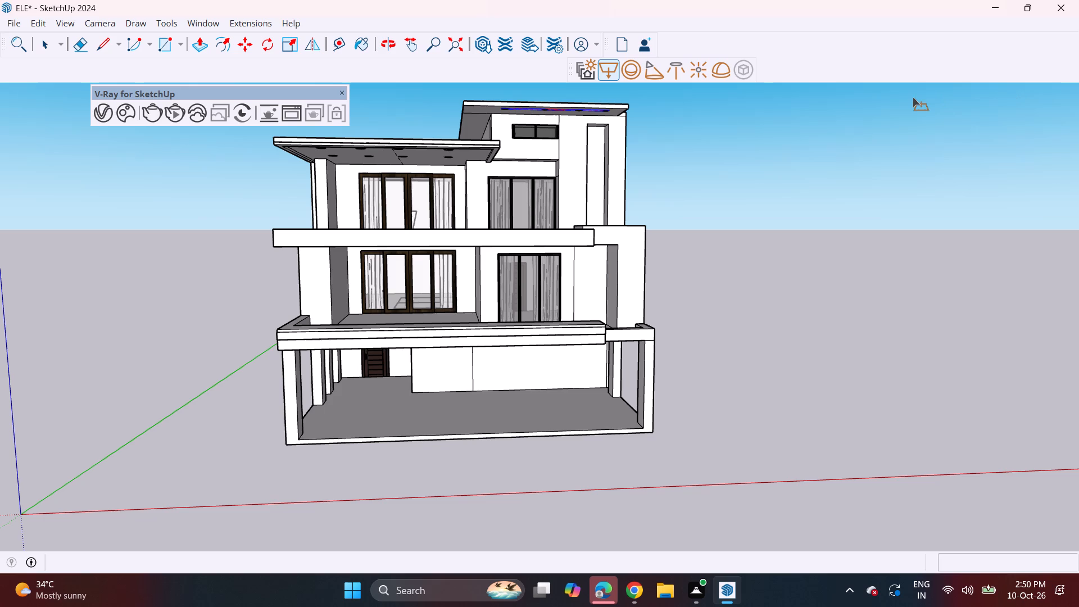
key("space")
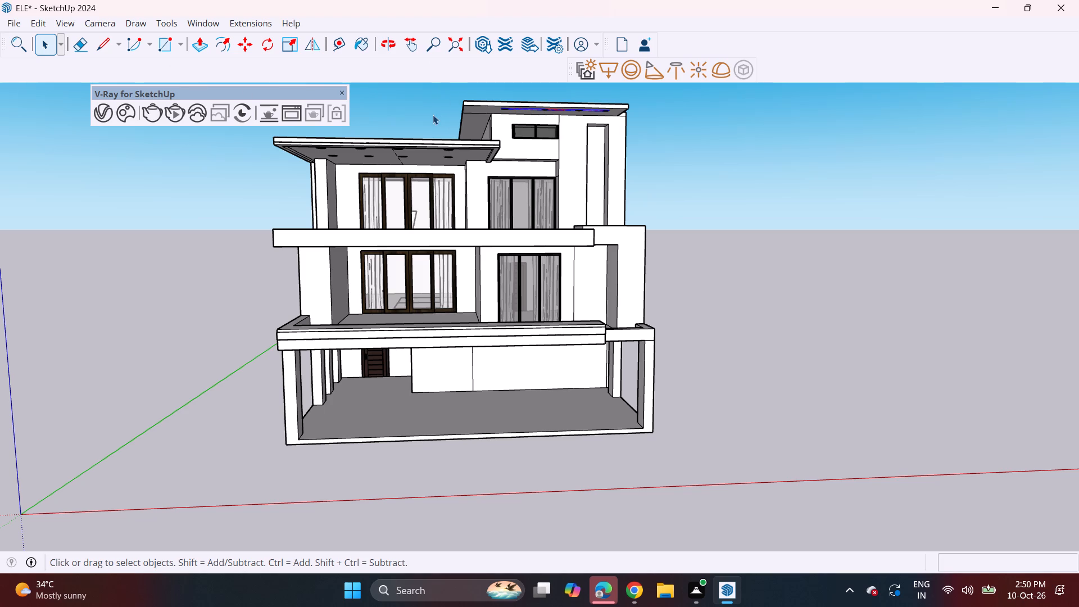
Import the korkuluk railing model from Downloads and place it in front of the house at upper balcony level.
middle_click_drag(334, 146, 448, 239)
middle_click_drag(447, 255, 444, 262)
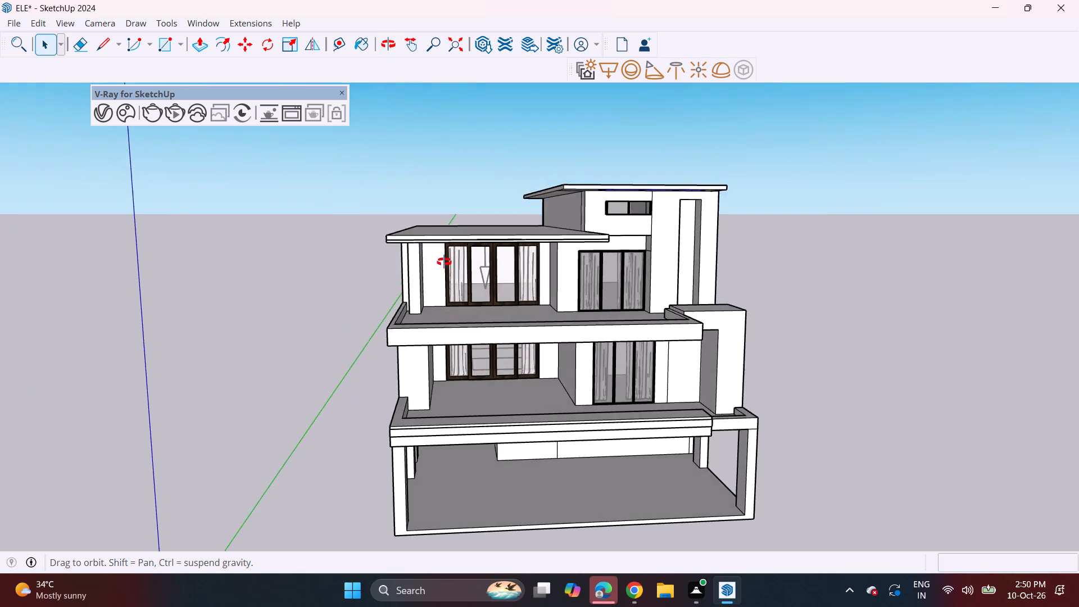
middle_click_drag(444, 262, 432, 246)
left_click(15, 25)
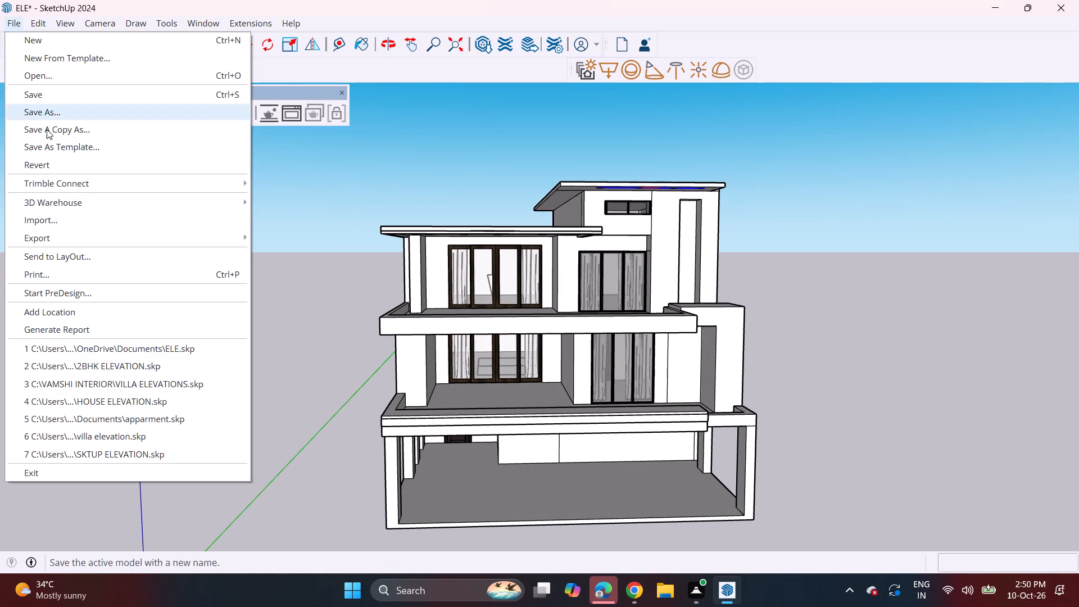
left_click(44, 224)
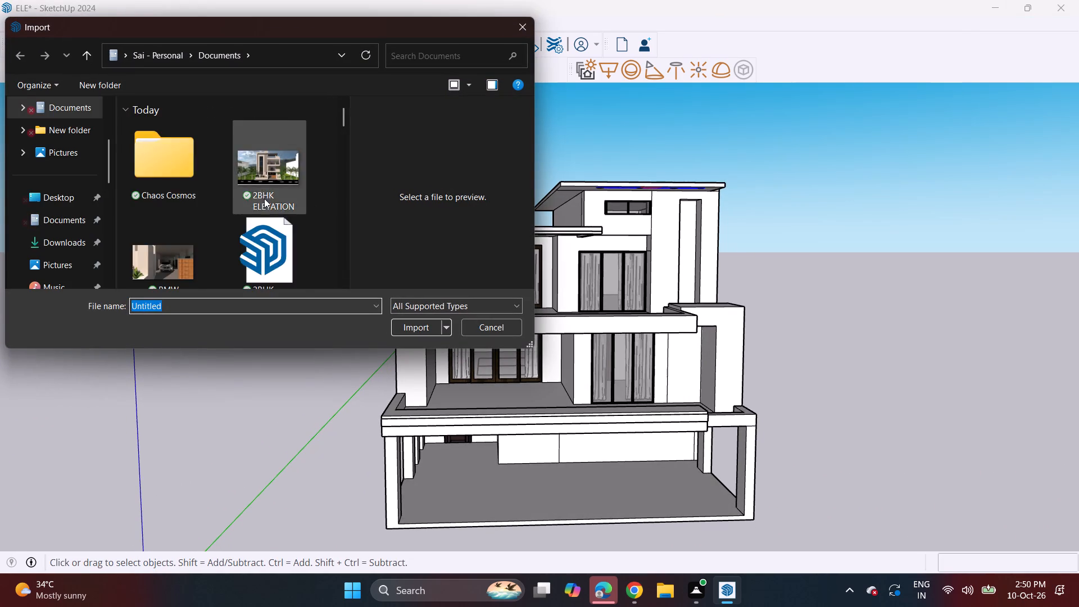
scroll(262, 199, "down", 20)
scroll(262, 199, "down", 4)
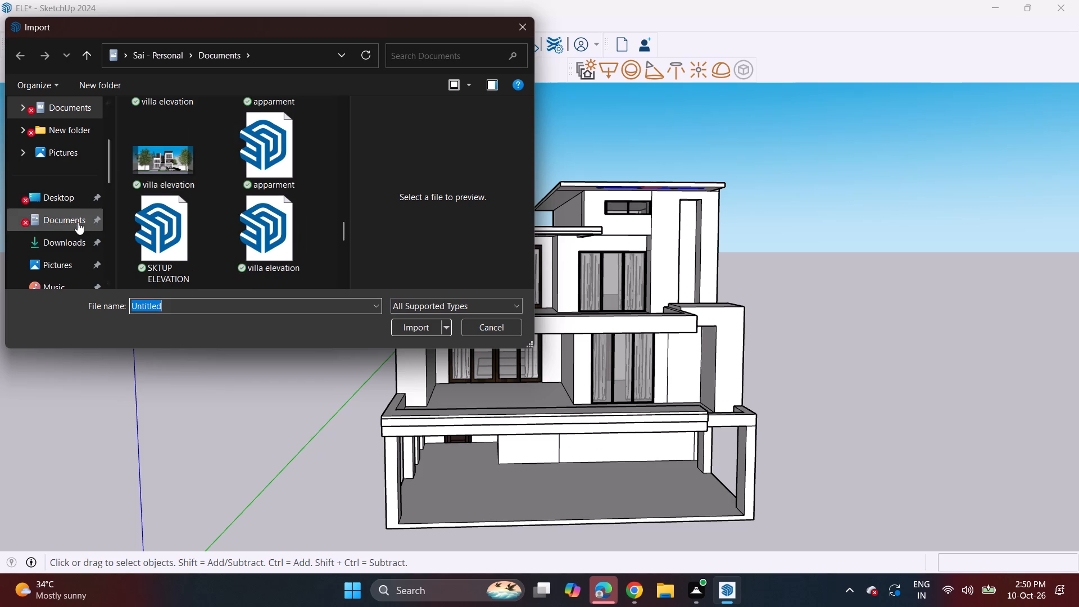
left_click(71, 238)
scroll(232, 160, "down", 7)
scroll(238, 155, "up", 4)
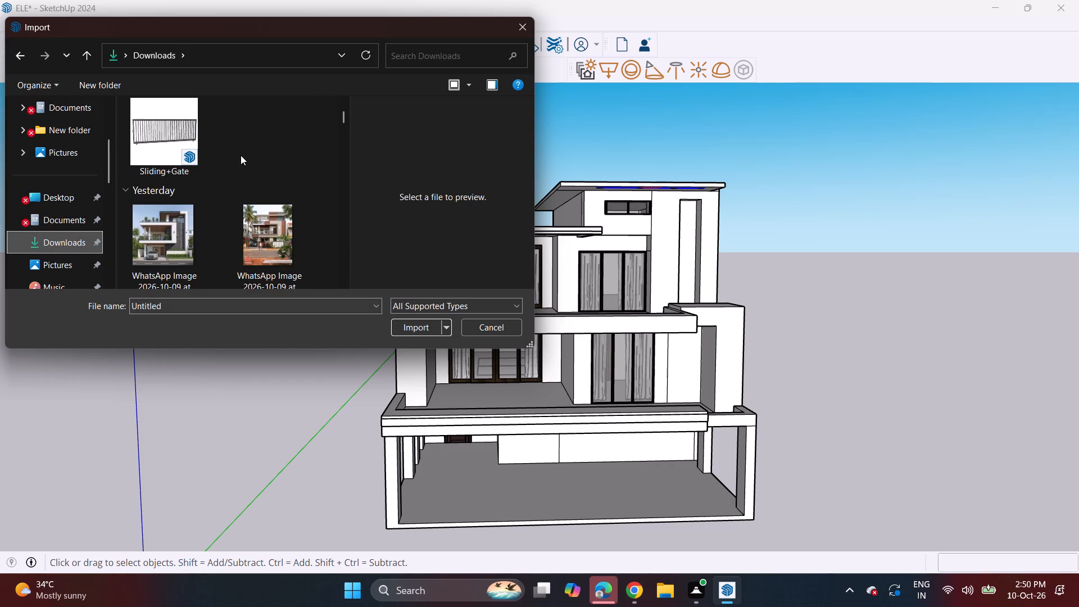
scroll(241, 155, "down", 17)
scroll(250, 157, "up", 7)
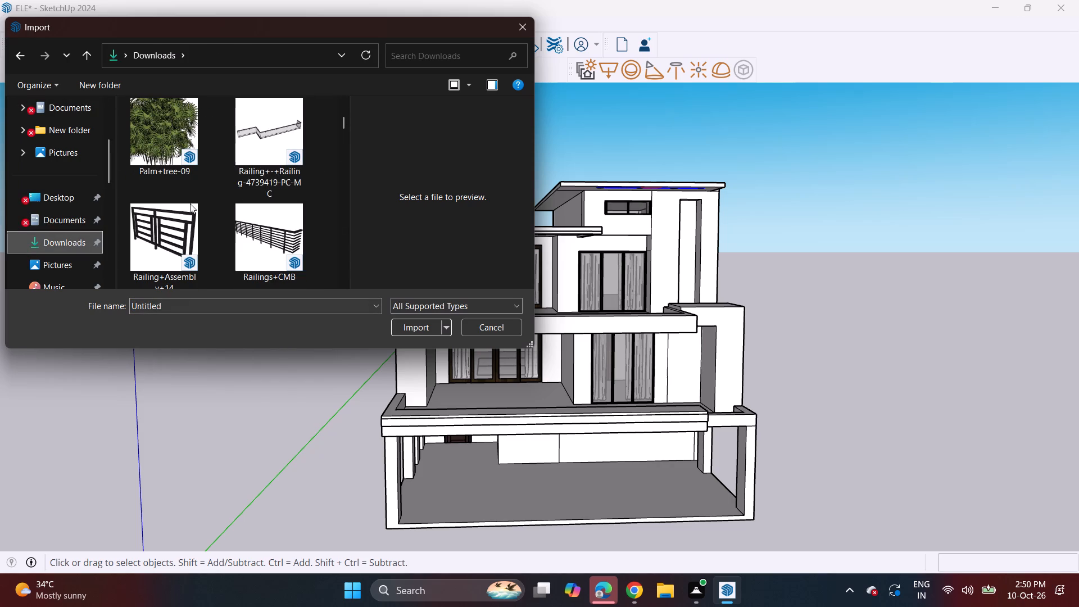
scroll(215, 175, "up", 2)
left_click(178, 221)
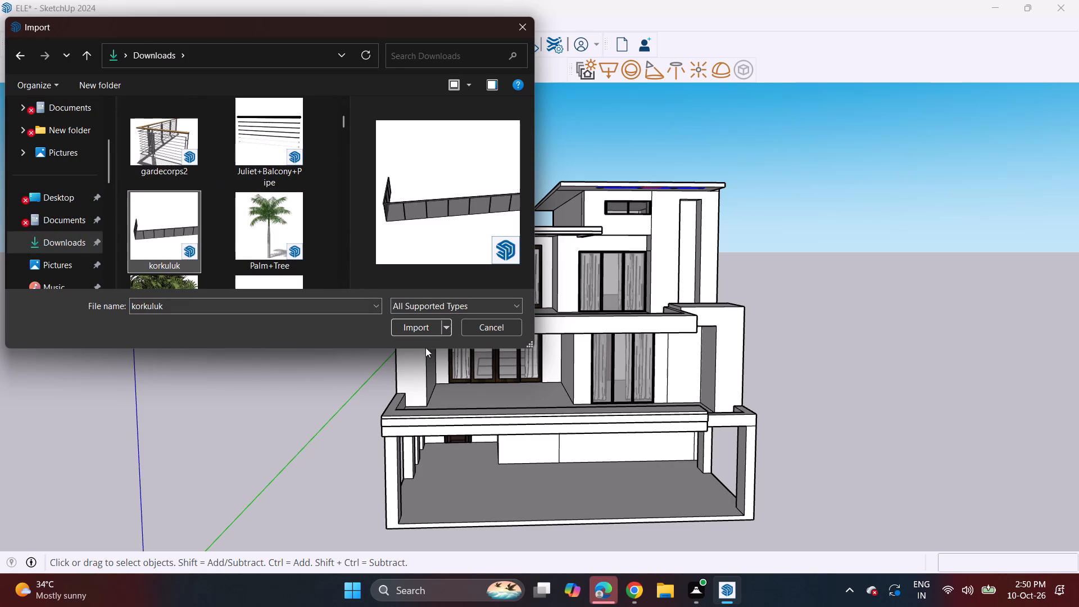
left_click(428, 328)
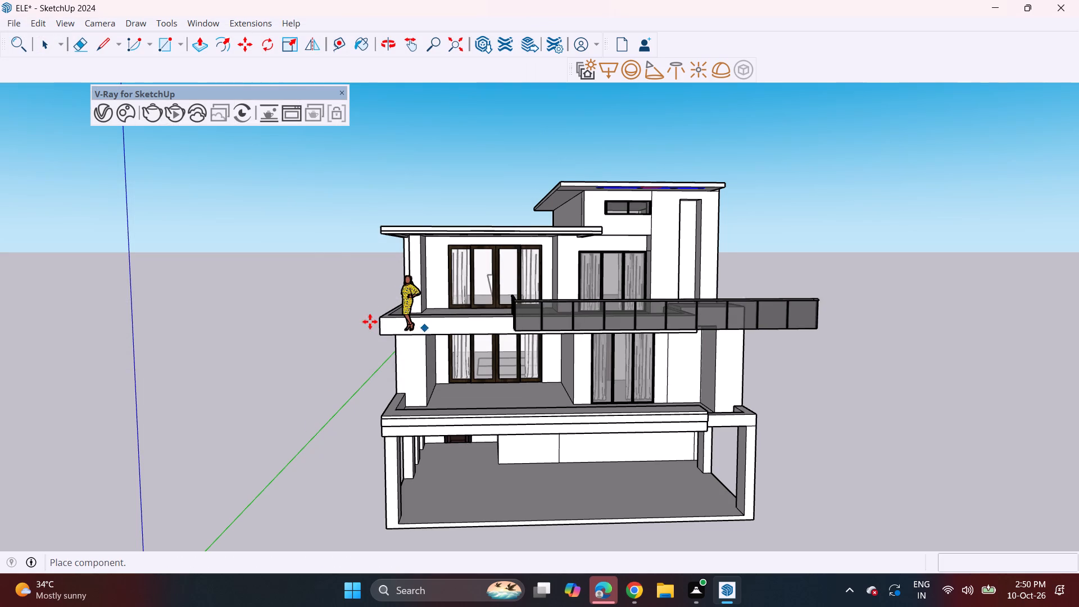
left_click(273, 313)
Explode the imported railing component and delete the woman figure in the yellow dress that came with it.
right_click(239, 291)
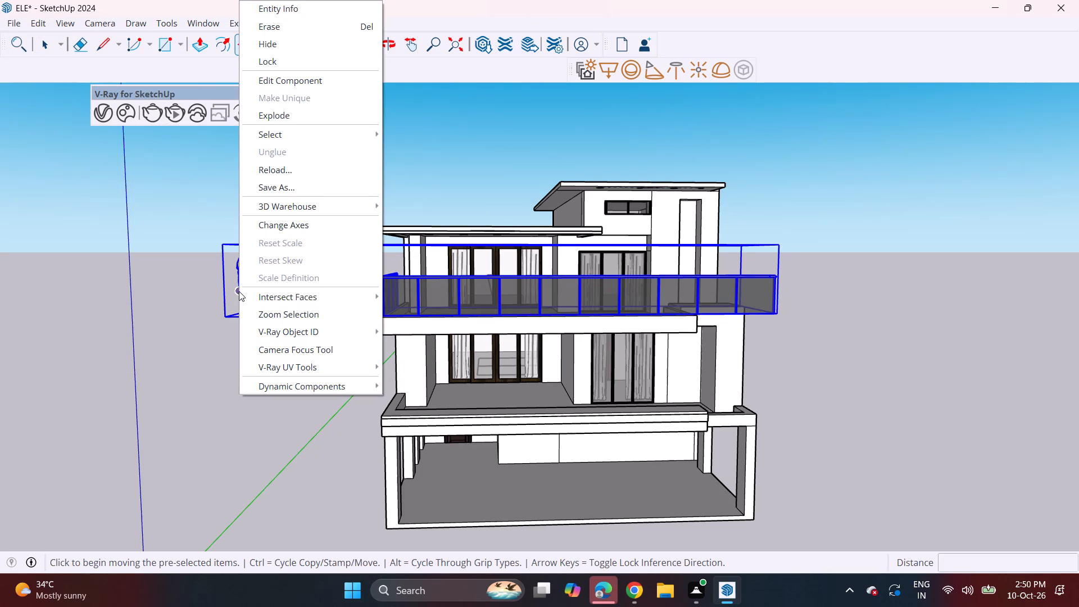
left_click(271, 117)
left_click(252, 251)
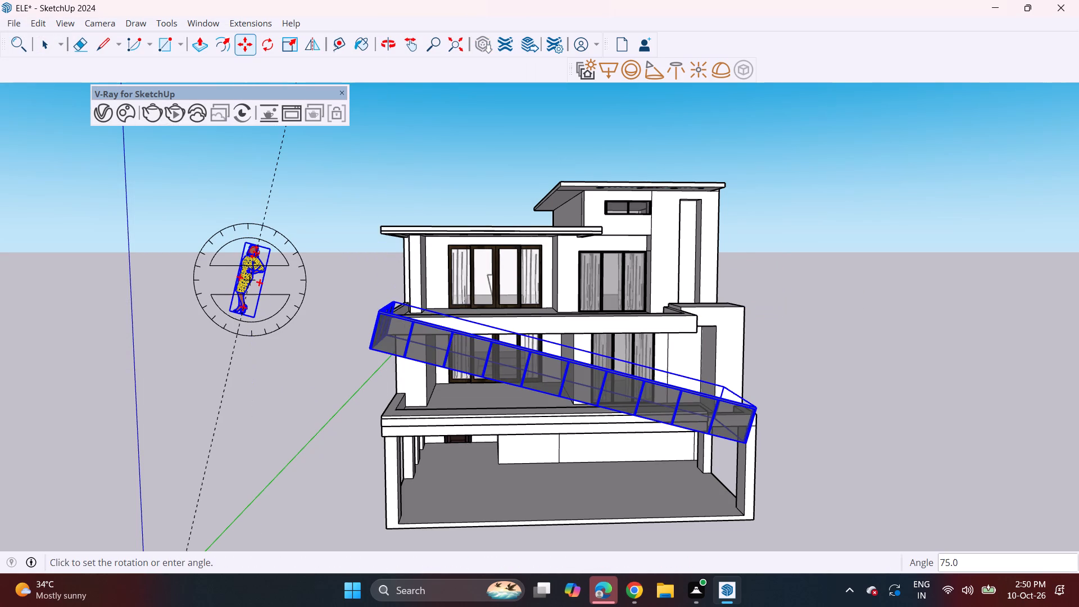
key("Escape")
key("space")
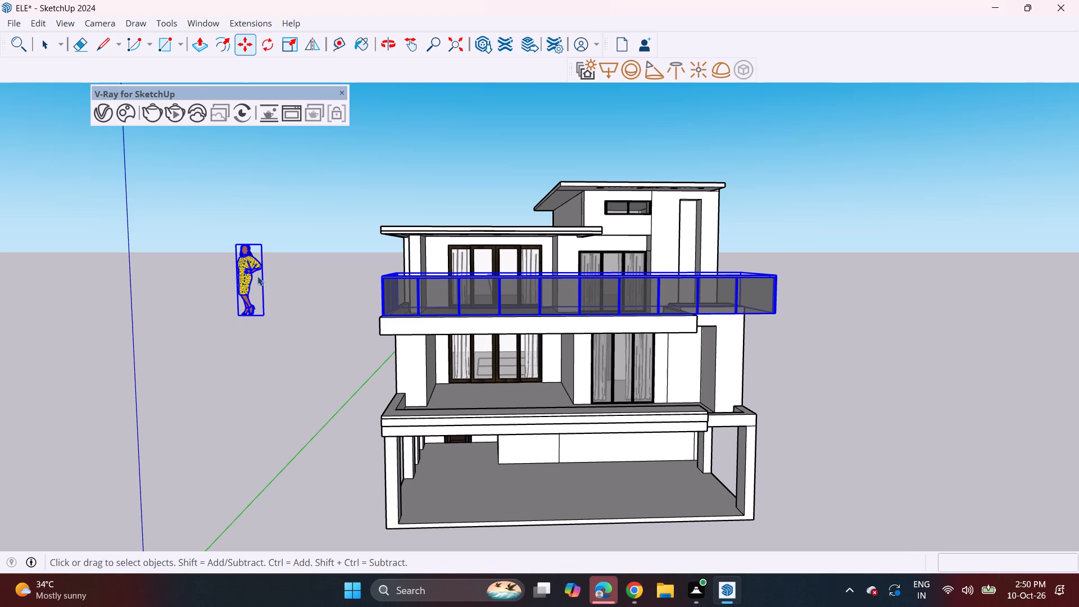
left_click(254, 283)
key("Delete")
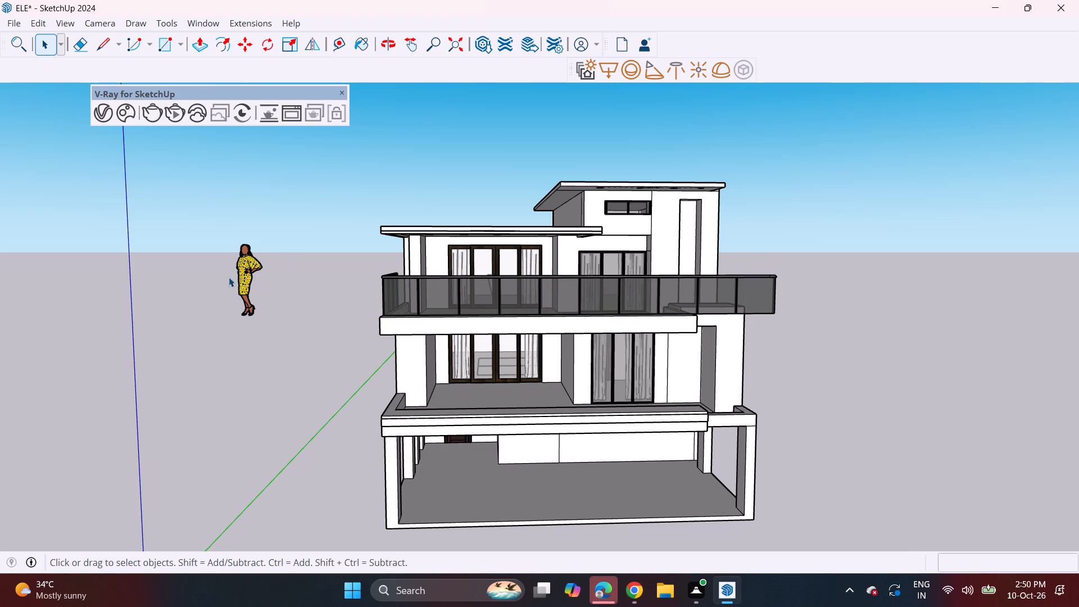
left_click(243, 270)
key("Delete")
Move the imported glass railing about 18' 10" so its bottom bend corner sits on the upper balcony slab's outer front corner.
middle_click_drag(292, 293, 293, 321)
middle_click_drag(498, 337, 439, 337)
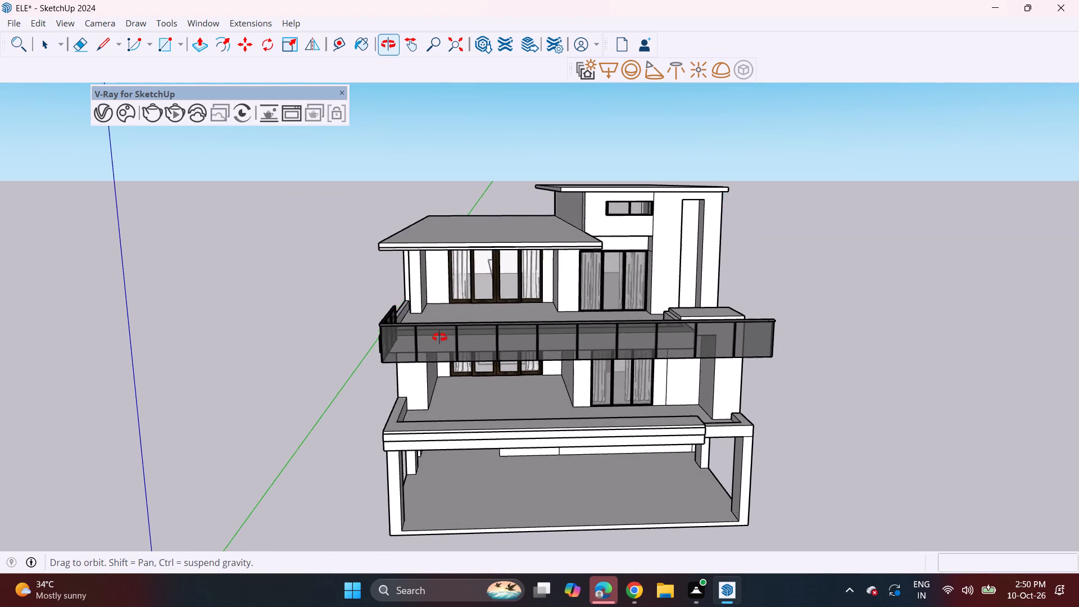
middle_click_drag(439, 337, 73, 359)
scroll(244, 308, "up", 4)
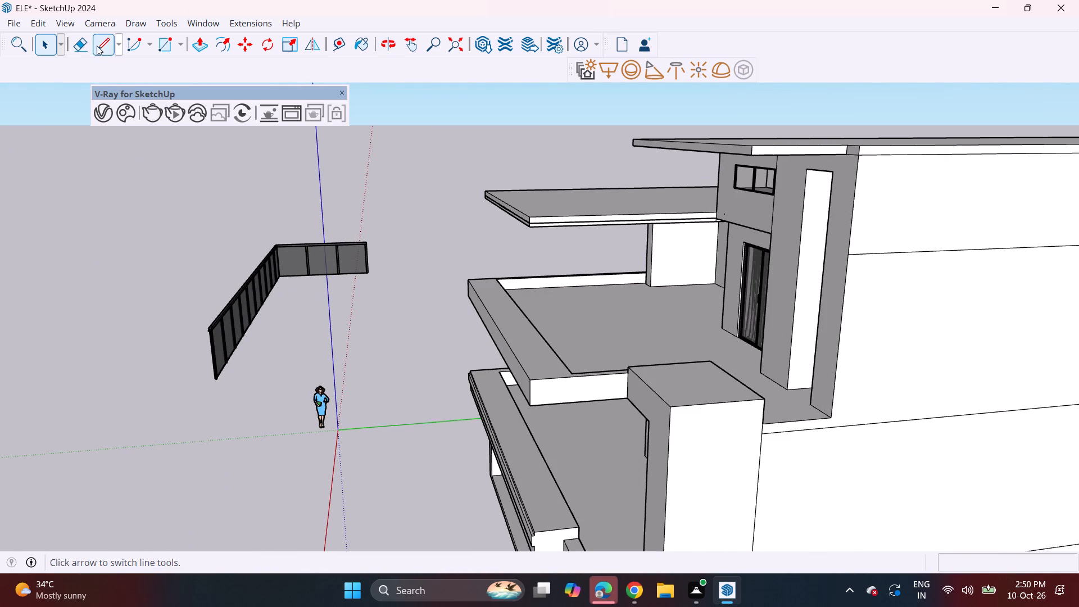
left_click(279, 278)
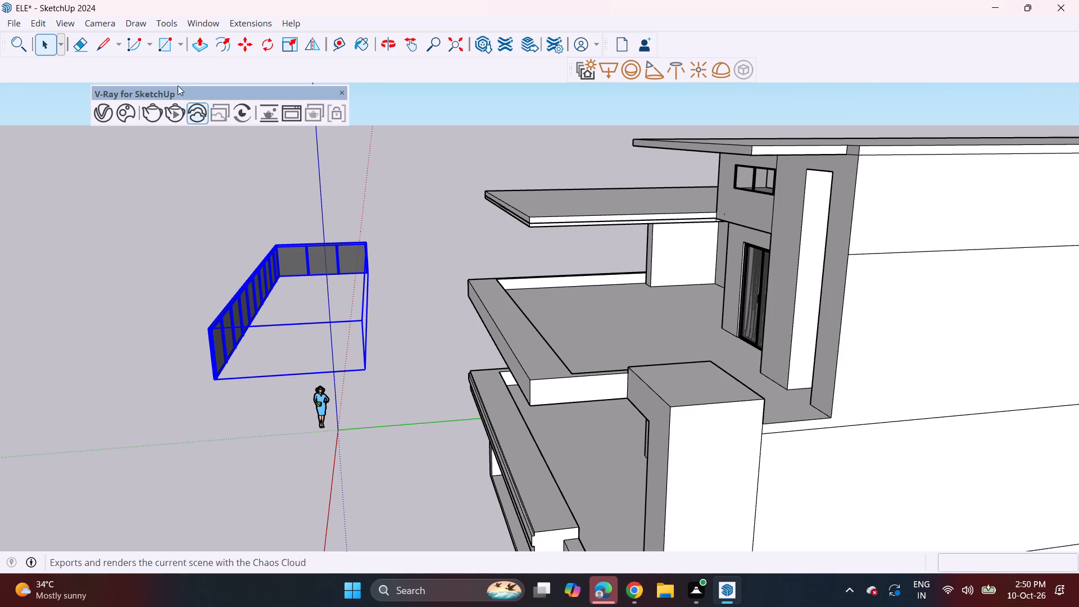
left_click_drag(238, 52, 244, 54)
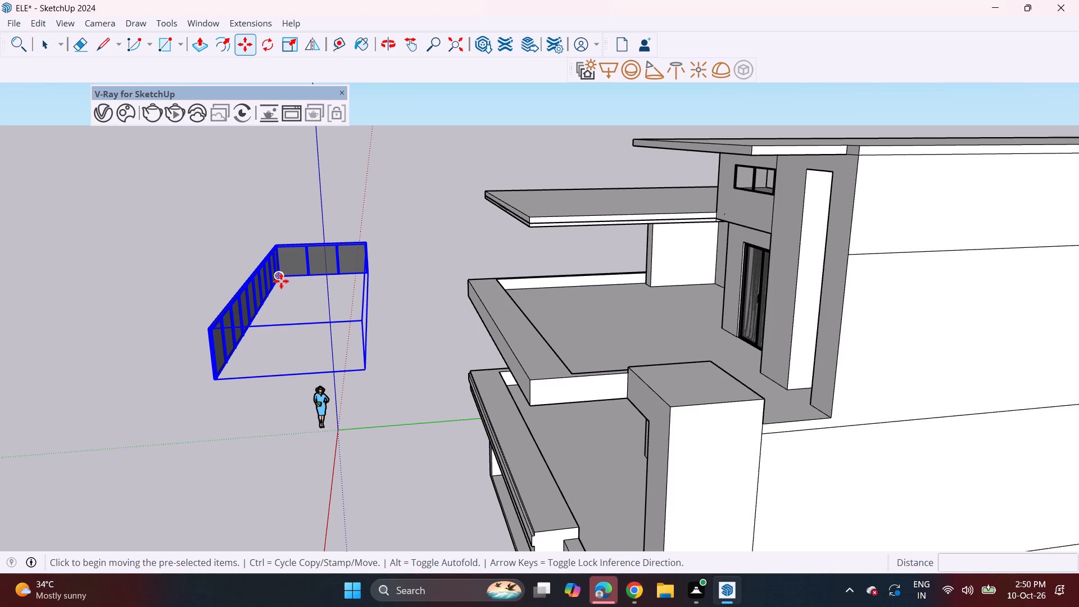
left_click_drag(281, 281, 303, 278)
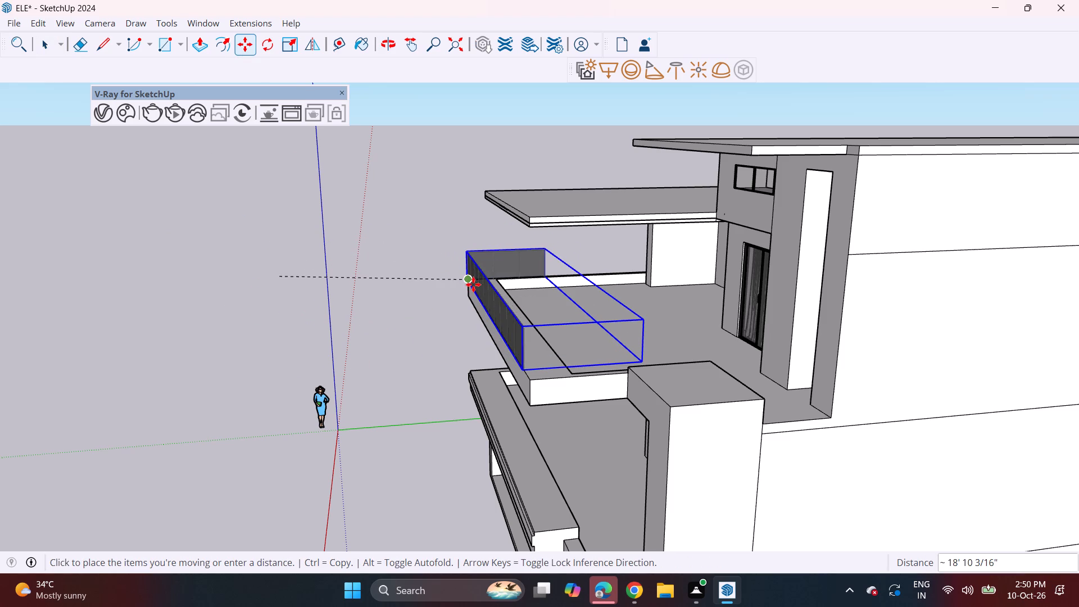
left_click(473, 284)
Scale the railing along the red axis so it spans the full front edge of the upper balcony.
middle_click_drag(451, 289, 886, 230)
middle_click_drag(781, 280, 734, 288)
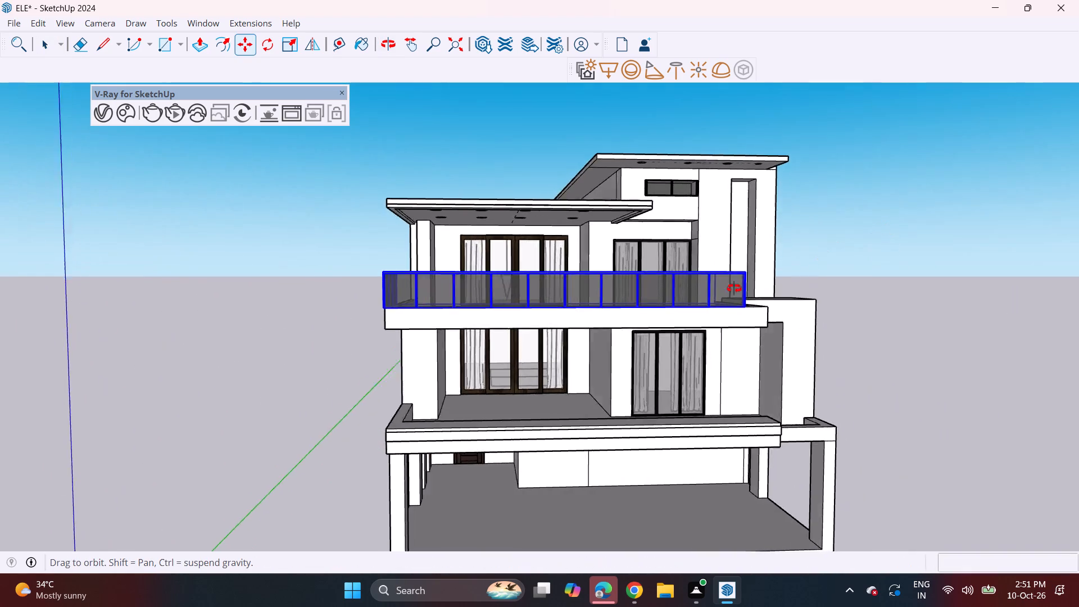
middle_click_drag(734, 288, 539, 306)
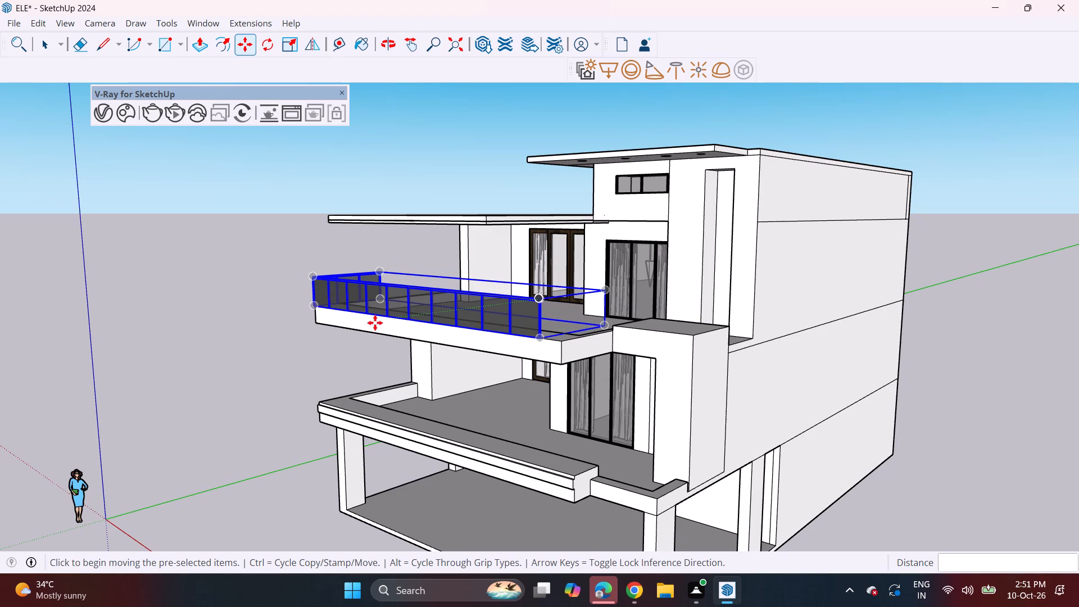
key("space")
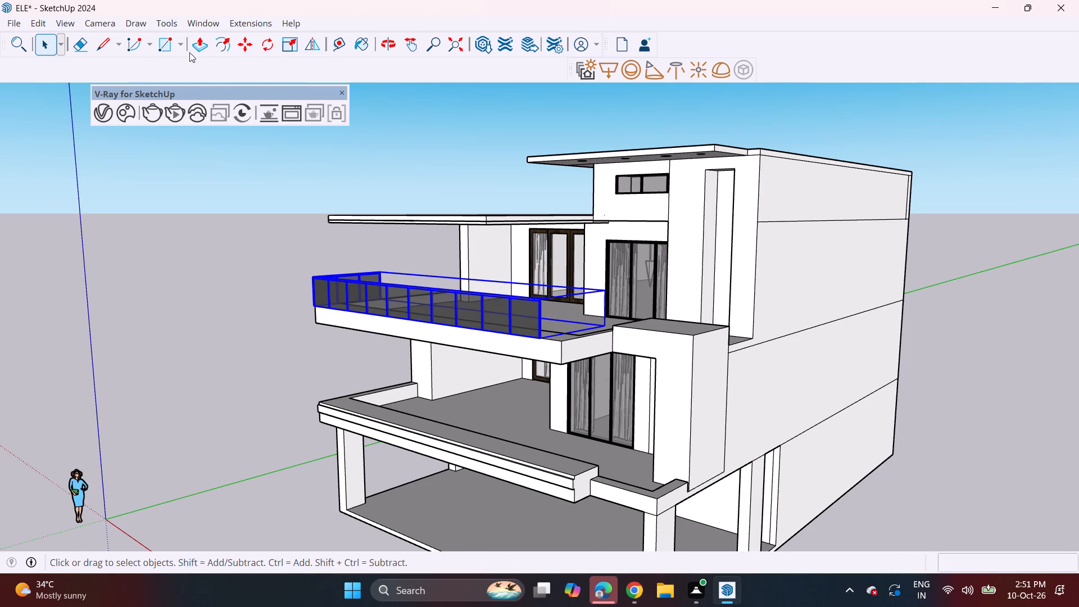
left_click(288, 46)
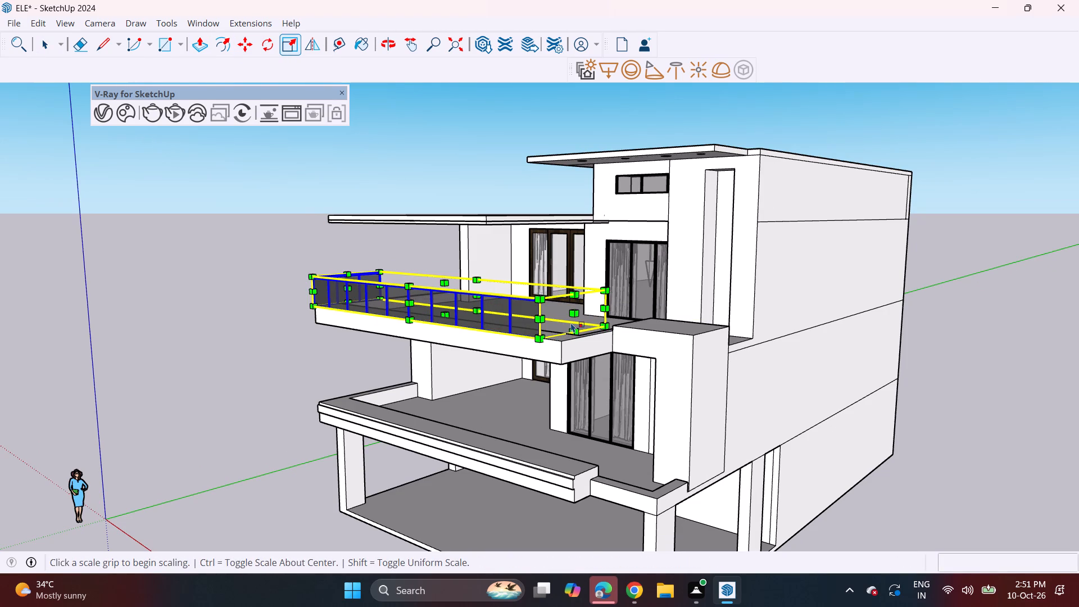
left_click(578, 311)
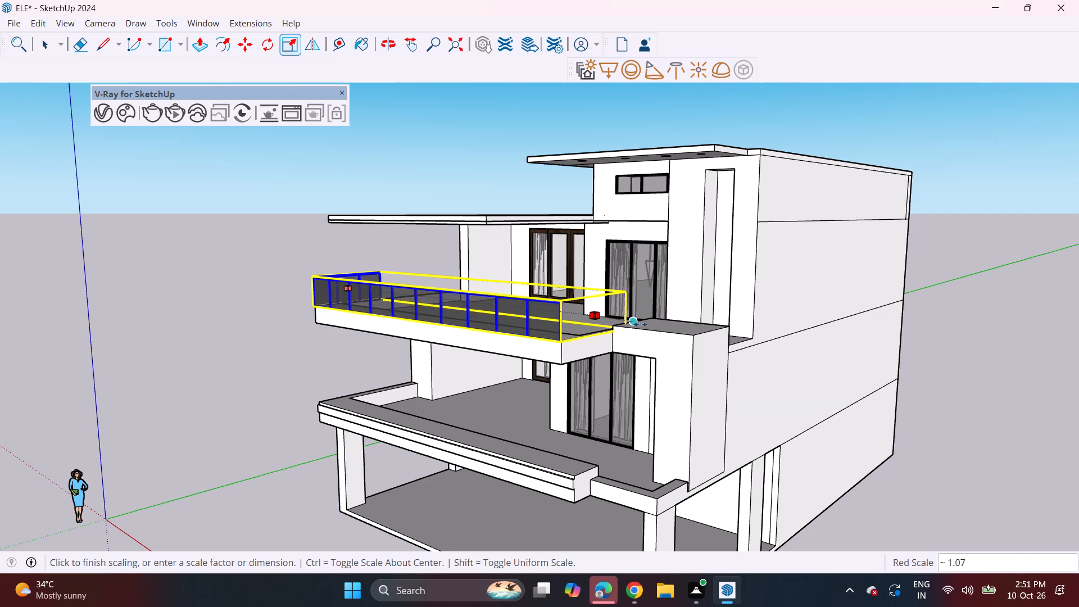
left_click(641, 324)
Scale the railing along the green axis by 2.34 so its side run reaches the house wall.
middle_click_drag(398, 312, 1014, 274)
scroll(1010, 284, "up", 1)
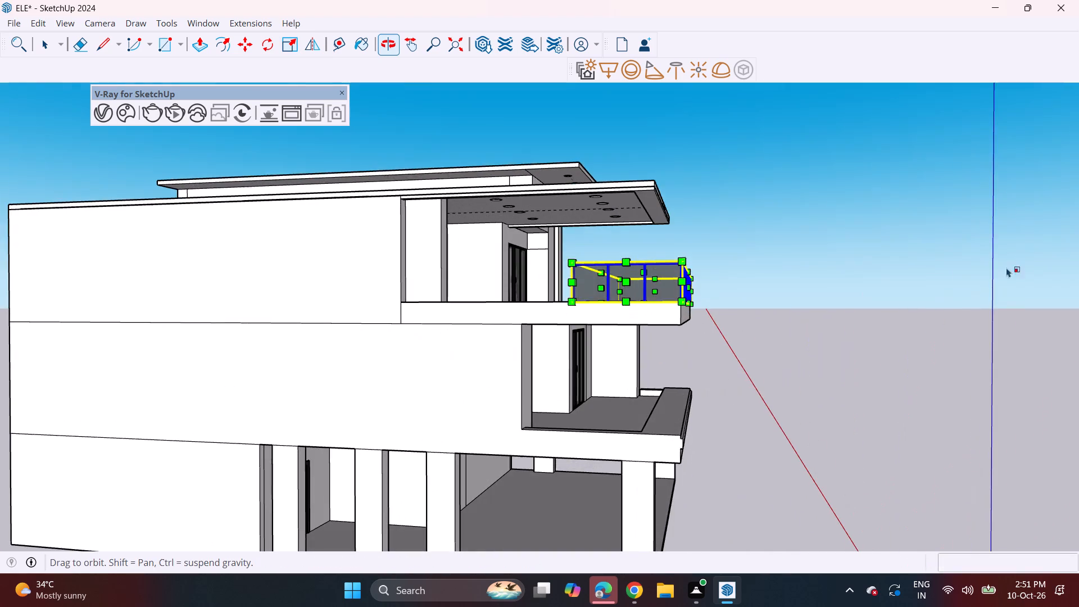
middle_click_drag(566, 318, 674, 372)
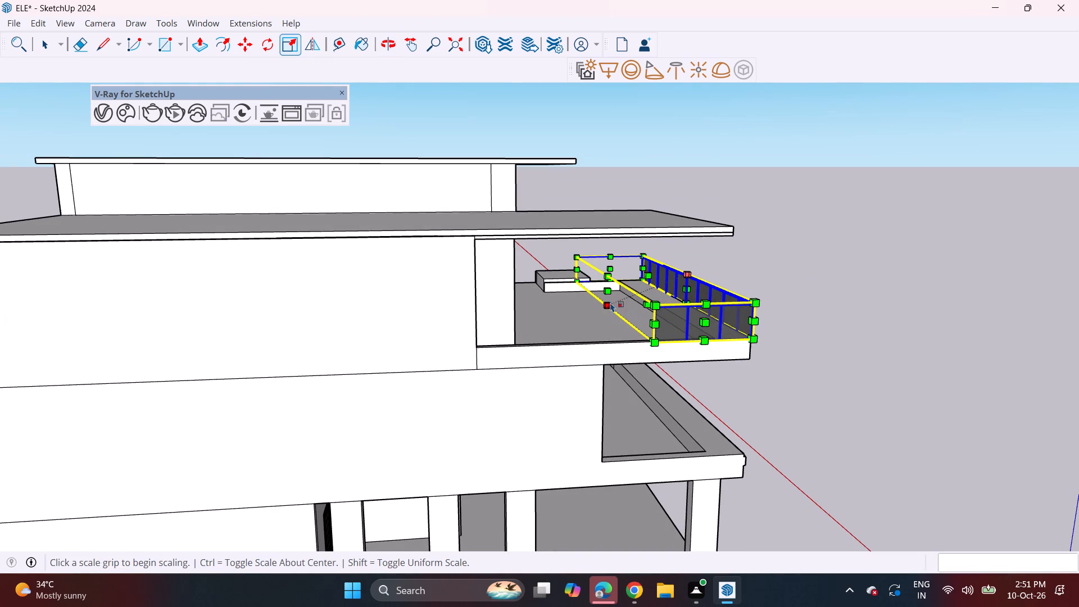
left_click(608, 291)
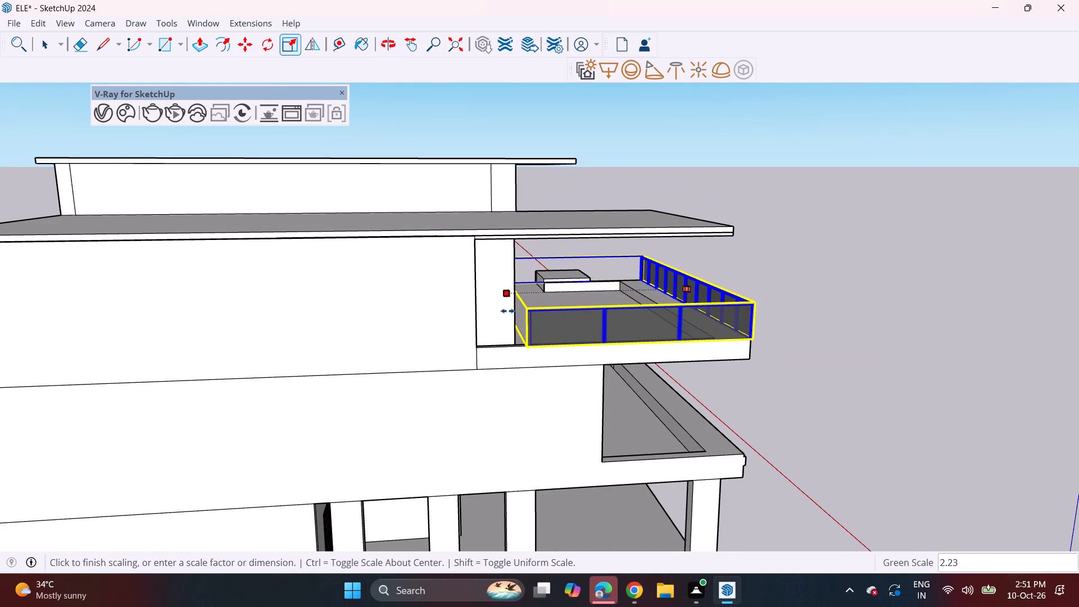
left_click(500, 346)
Copy the upper balcony railing about 10' 2" down onto the front corner of the lower balcony's parapet.
middle_click_drag(696, 310, 164, 292)
key("space")
middle_click_drag(514, 397, 486, 339, "shift")
middle_click_drag(508, 346, 542, 351)
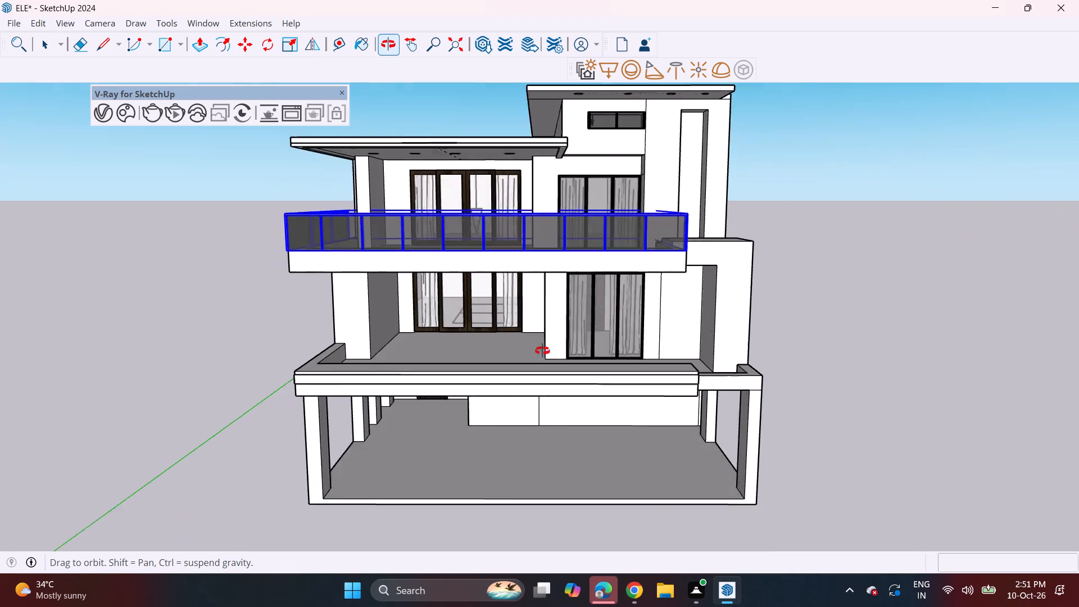
middle_click_drag(542, 351, 546, 351)
scroll(212, 288, "up", 3)
middle_click_drag(364, 254, 683, 318)
middle_click_drag(683, 318, 595, 299)
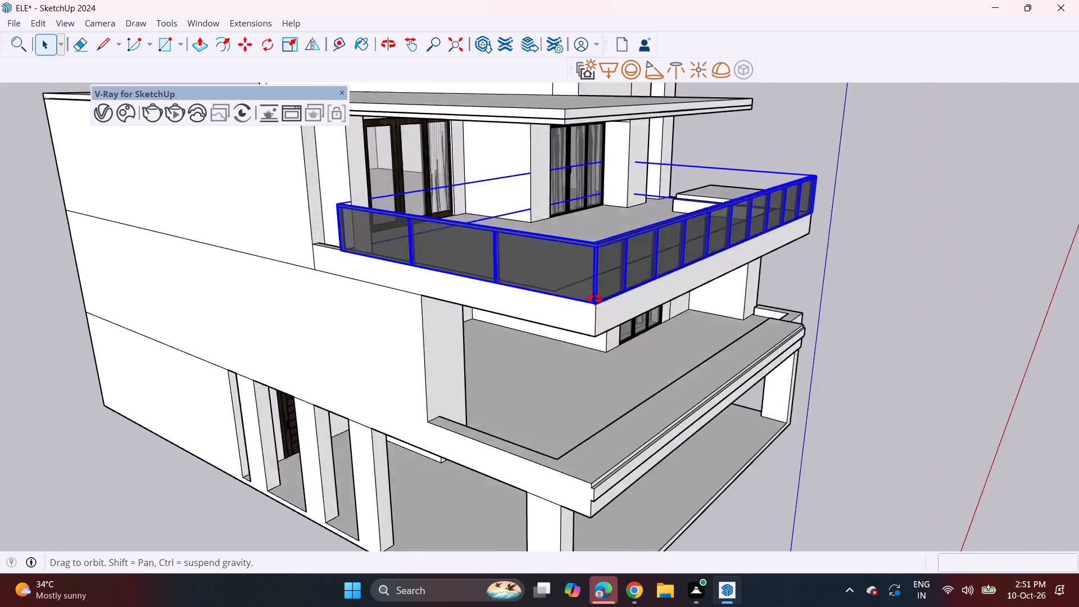
middle_click_drag(595, 299, 531, 282)
key("m")
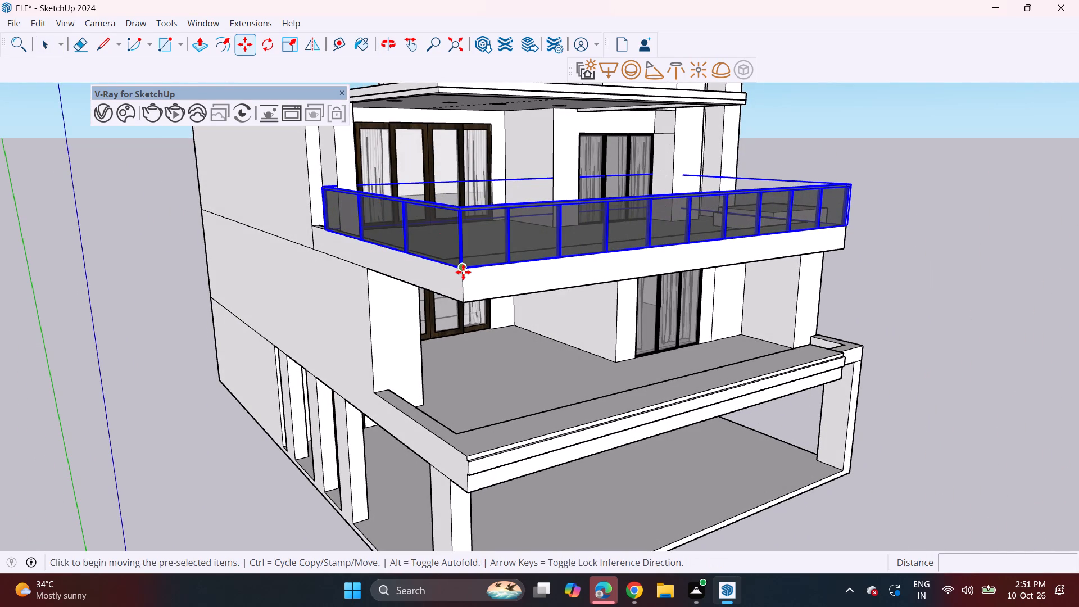
left_click(463, 272)
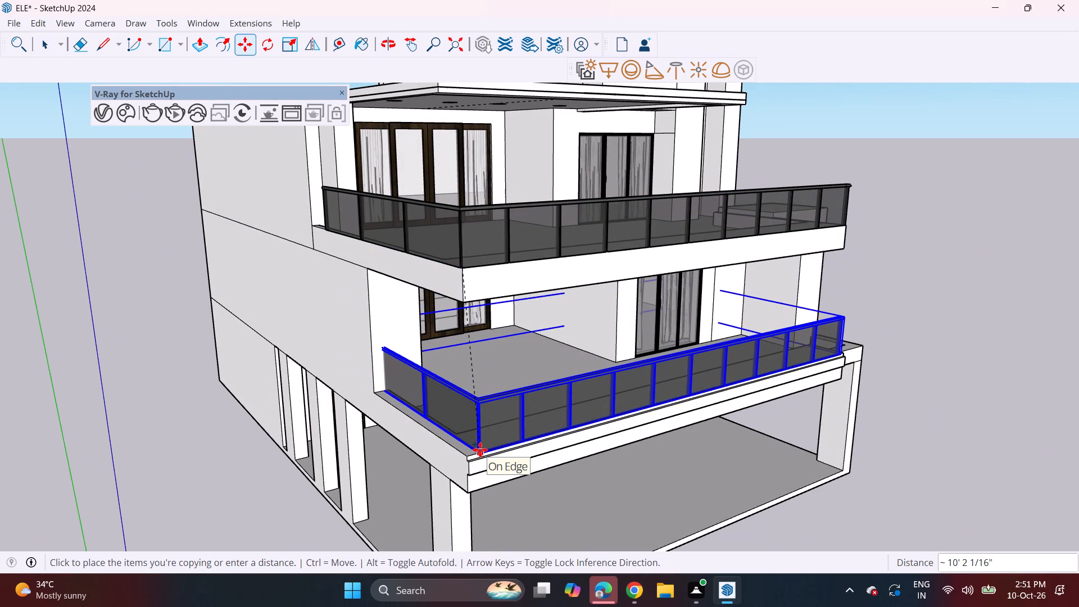
left_click(480, 450)
middle_click_drag(631, 381, 392, 353)
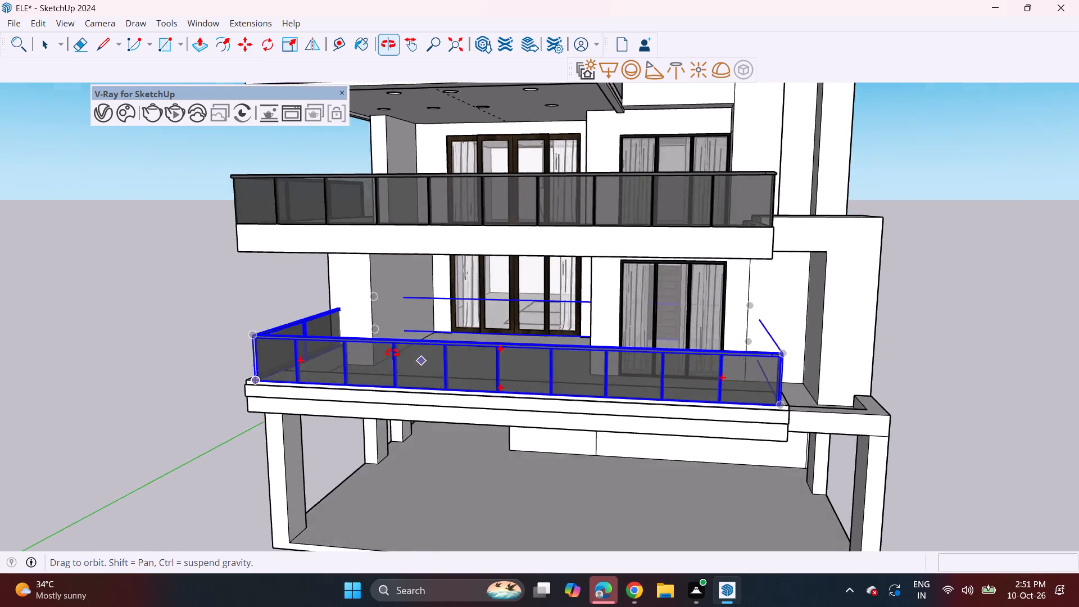
middle_click_drag(392, 353, 362, 341)
scroll(314, 322, "up", 1)
key("space")
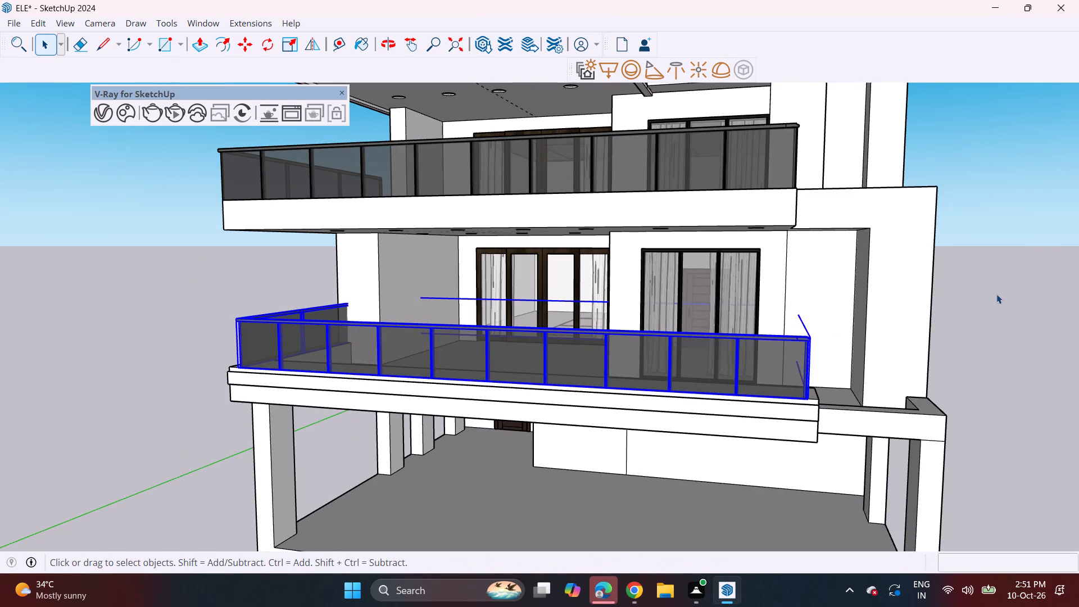
left_click(996, 294)
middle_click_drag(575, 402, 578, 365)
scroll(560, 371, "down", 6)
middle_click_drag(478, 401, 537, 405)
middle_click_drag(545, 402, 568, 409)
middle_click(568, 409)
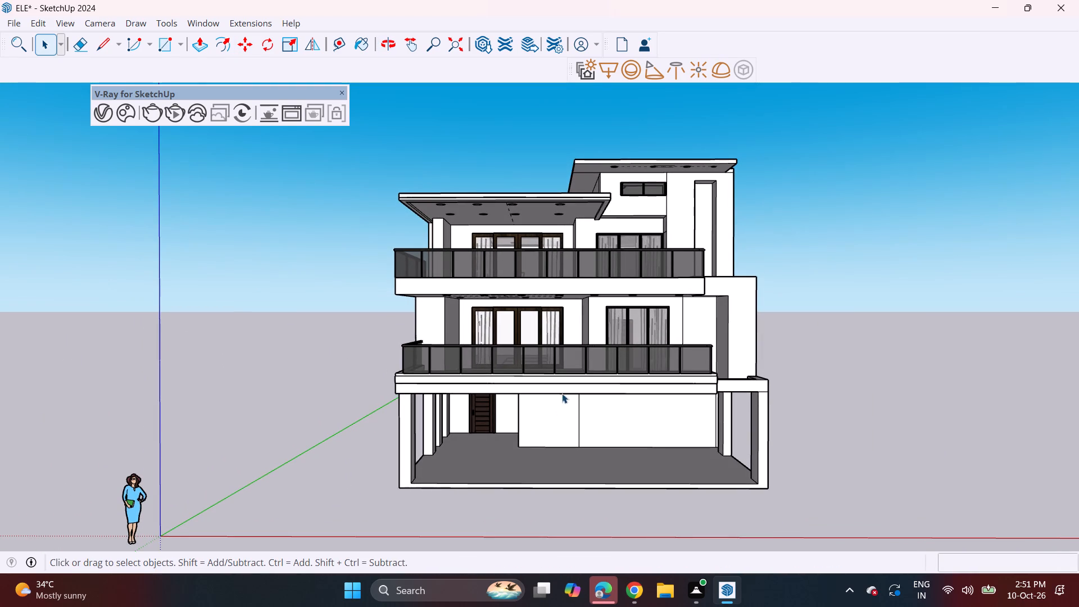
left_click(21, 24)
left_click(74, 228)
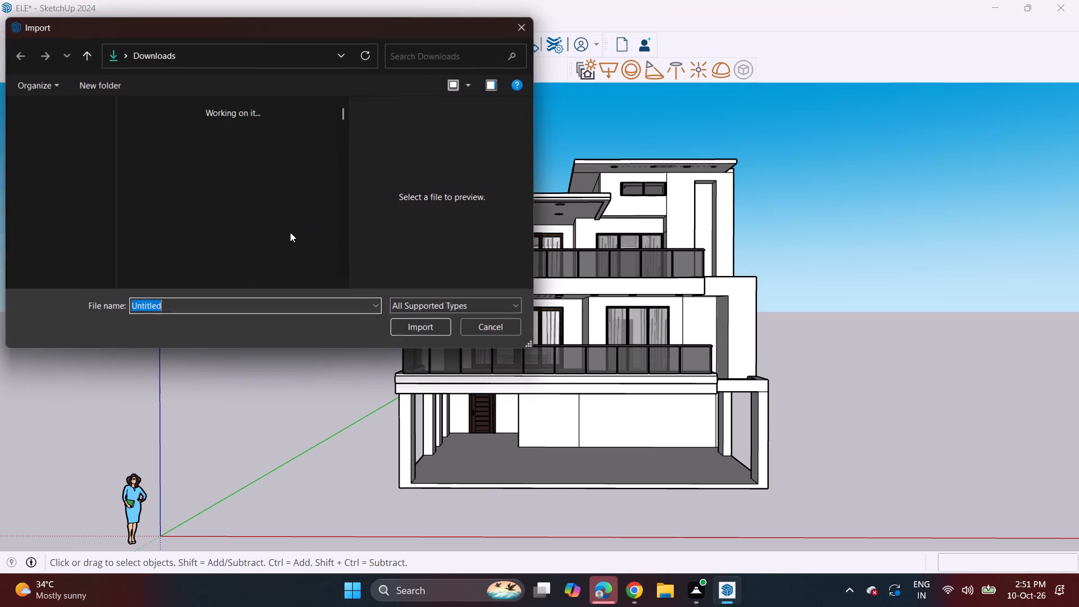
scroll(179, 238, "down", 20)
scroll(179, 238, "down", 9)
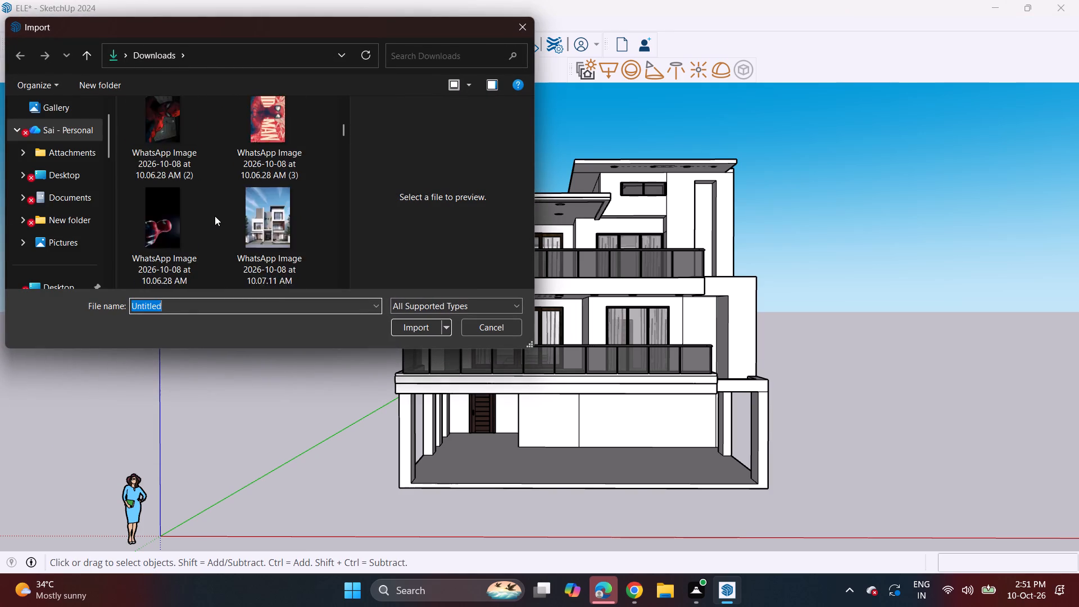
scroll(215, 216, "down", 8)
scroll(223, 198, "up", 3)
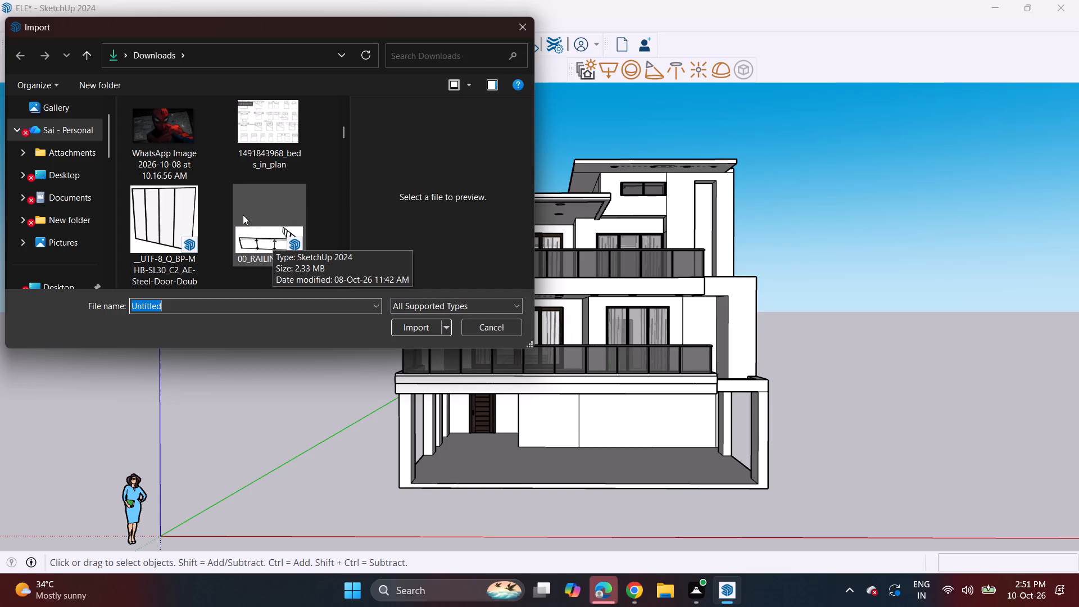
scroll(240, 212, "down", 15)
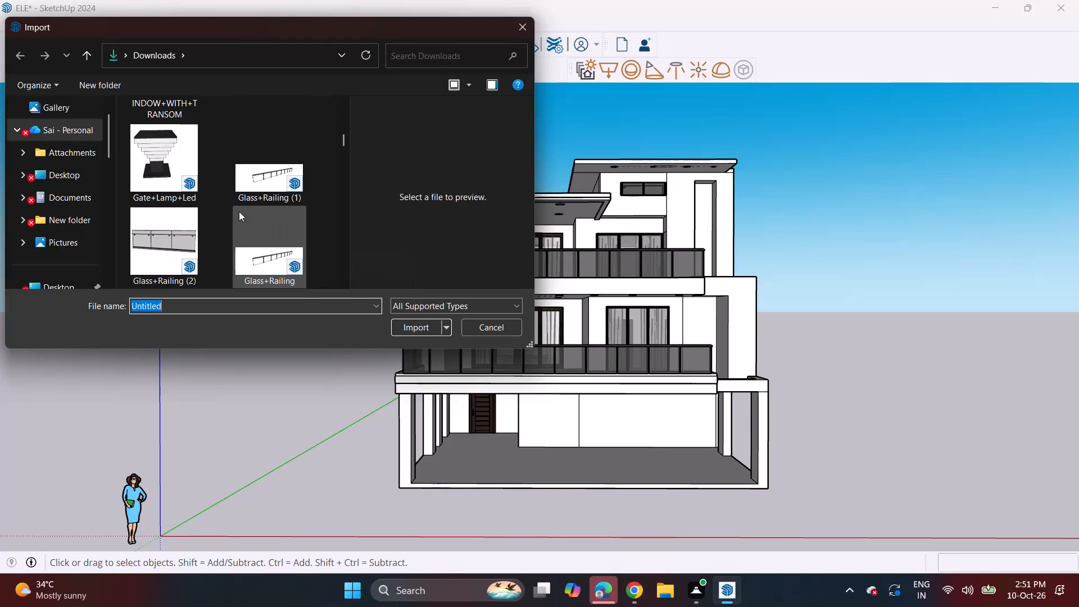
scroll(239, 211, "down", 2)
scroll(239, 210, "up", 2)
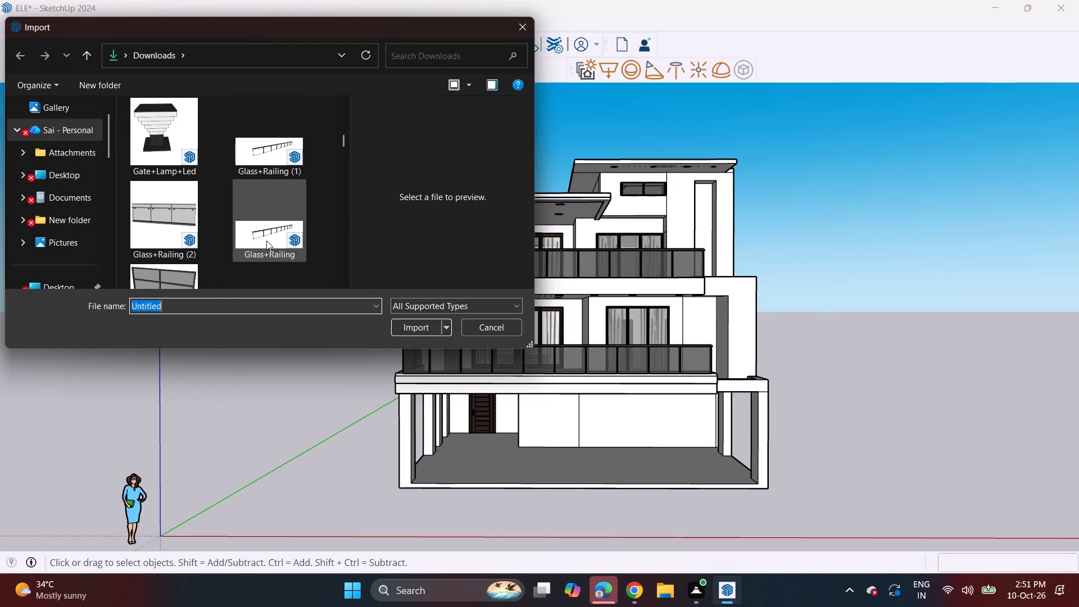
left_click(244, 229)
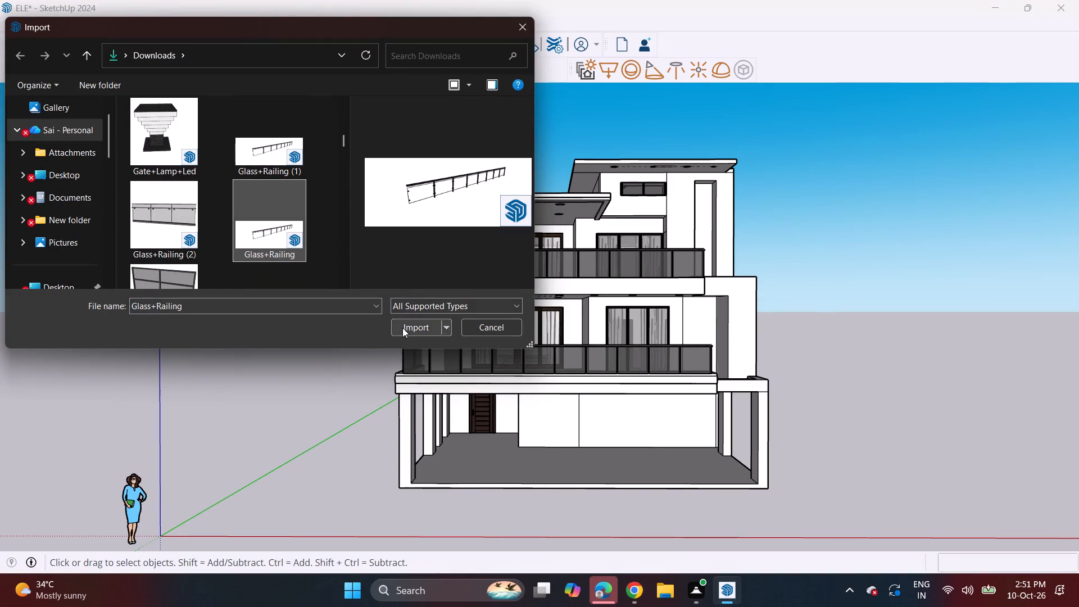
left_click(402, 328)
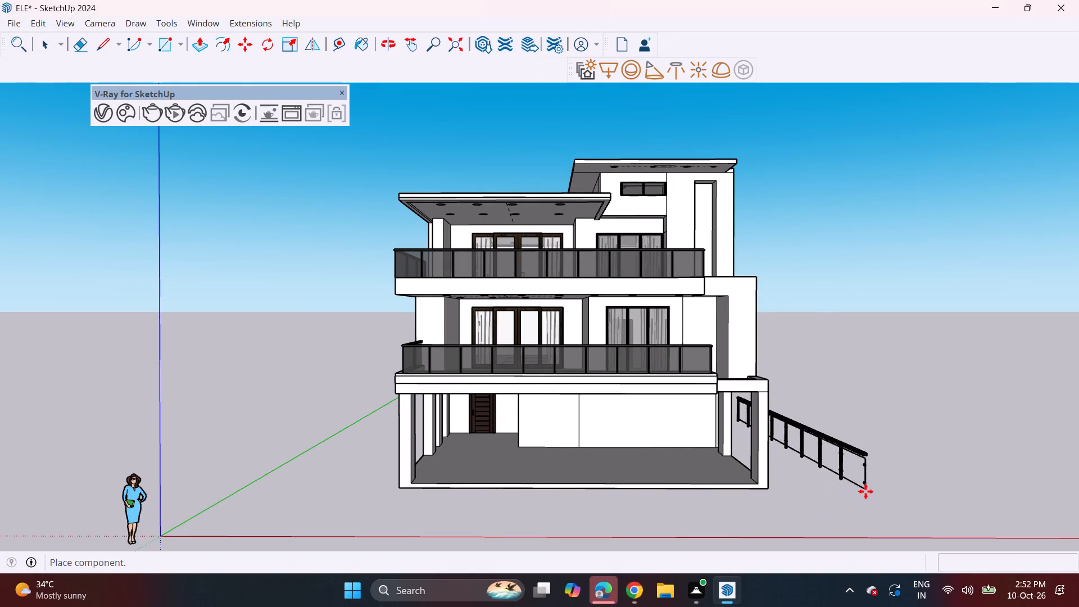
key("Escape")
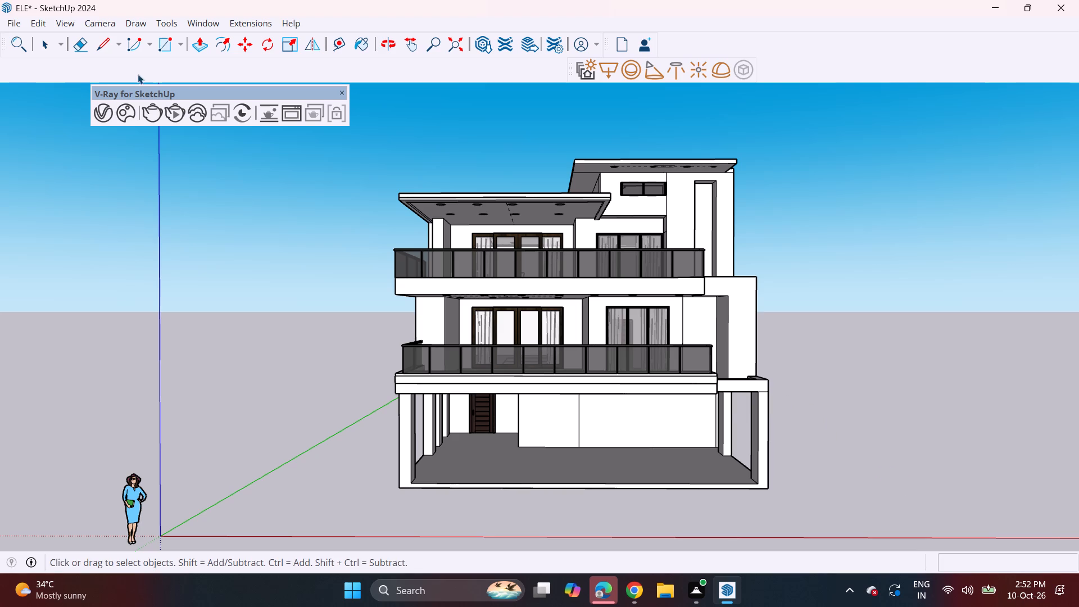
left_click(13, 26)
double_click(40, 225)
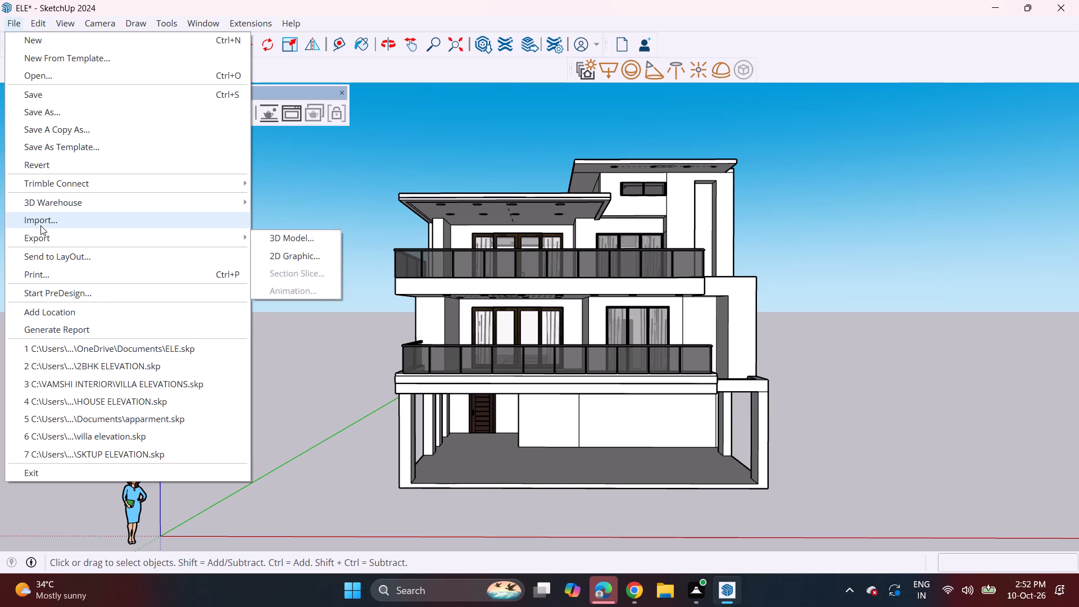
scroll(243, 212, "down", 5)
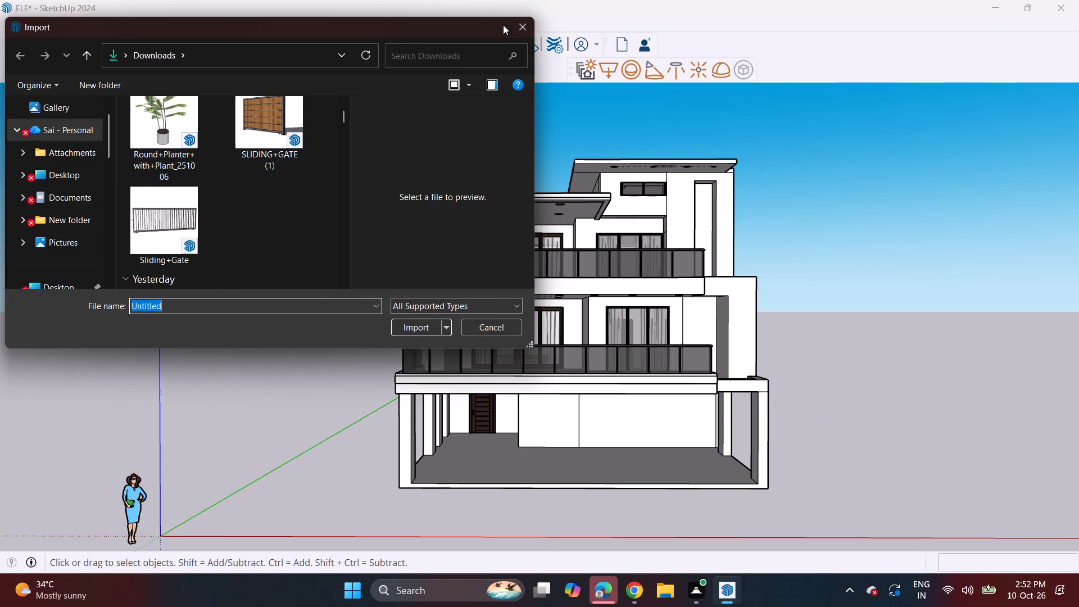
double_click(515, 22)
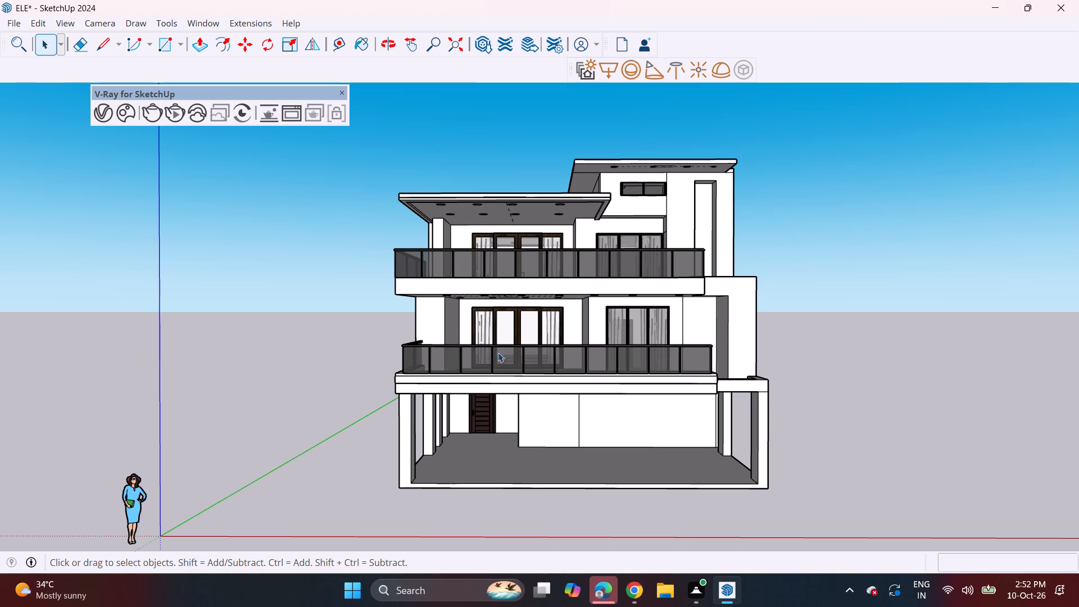
Import the PLANTS model from the Downloads folder and place it on open ground beside the house.
left_click(11, 20)
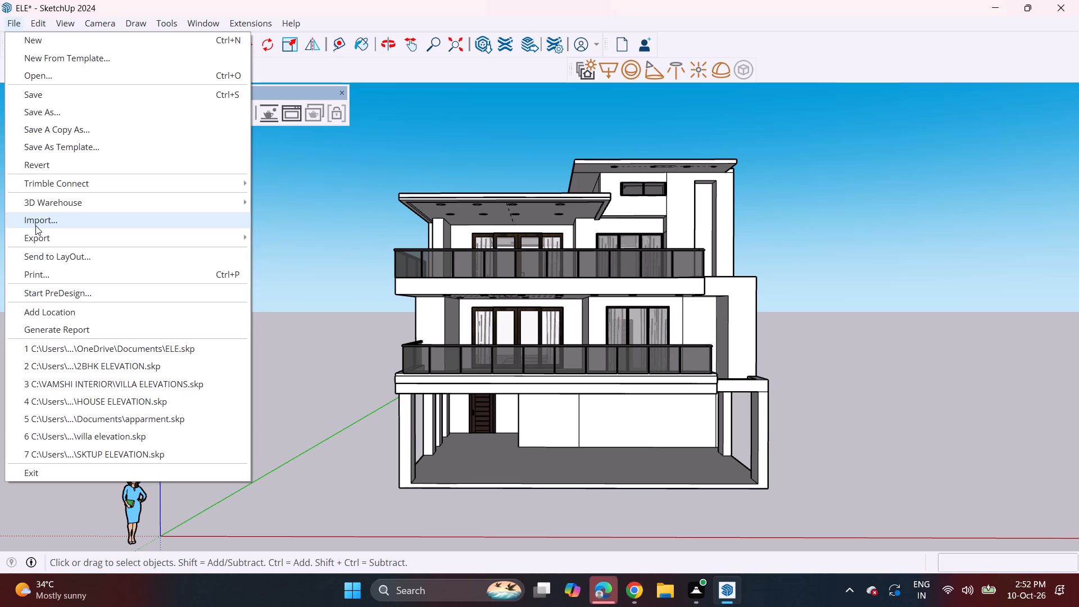
left_click(35, 225)
scroll(232, 228, "down", 6)
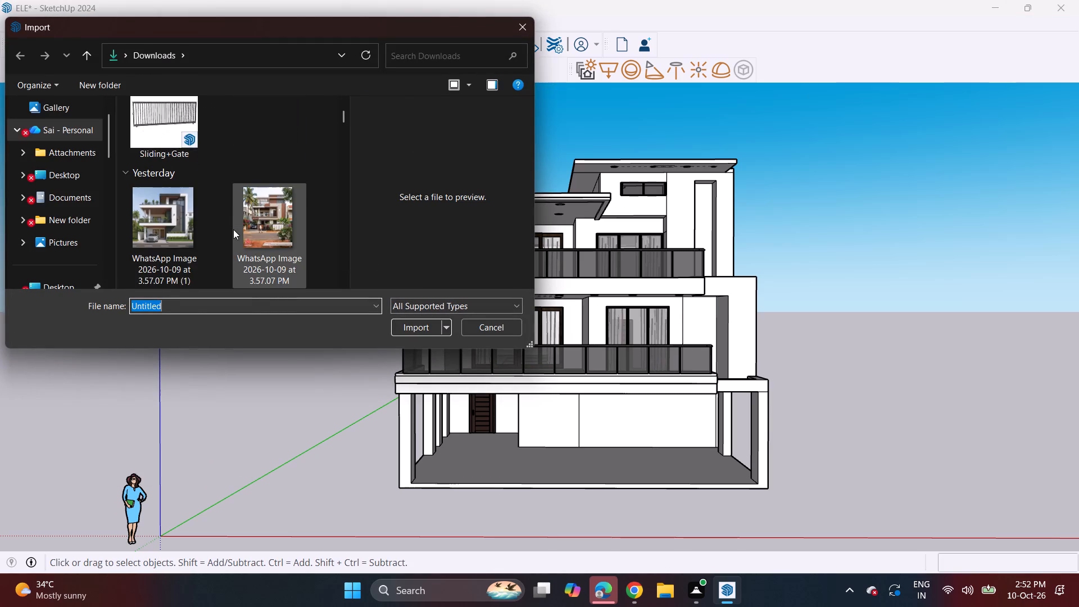
scroll(232, 233, "down", 11)
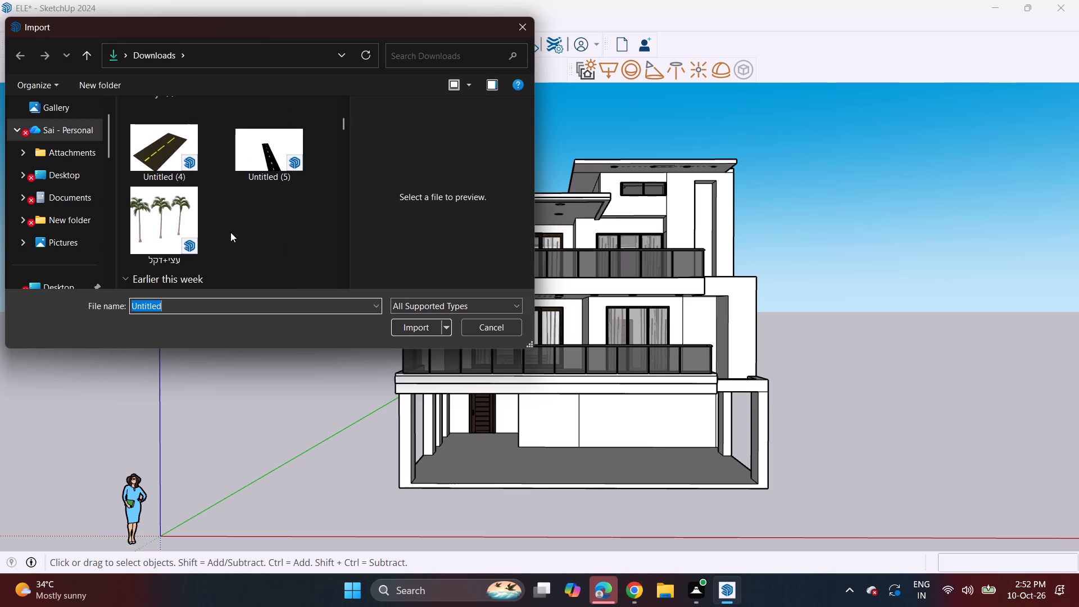
scroll(230, 232, "down", 15)
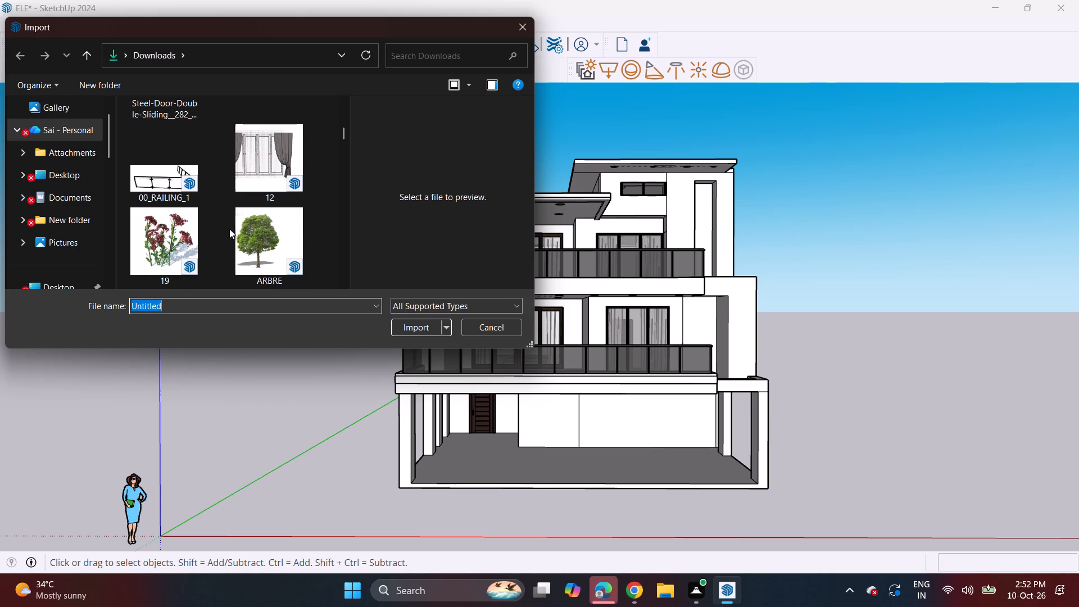
scroll(225, 225, "down", 4)
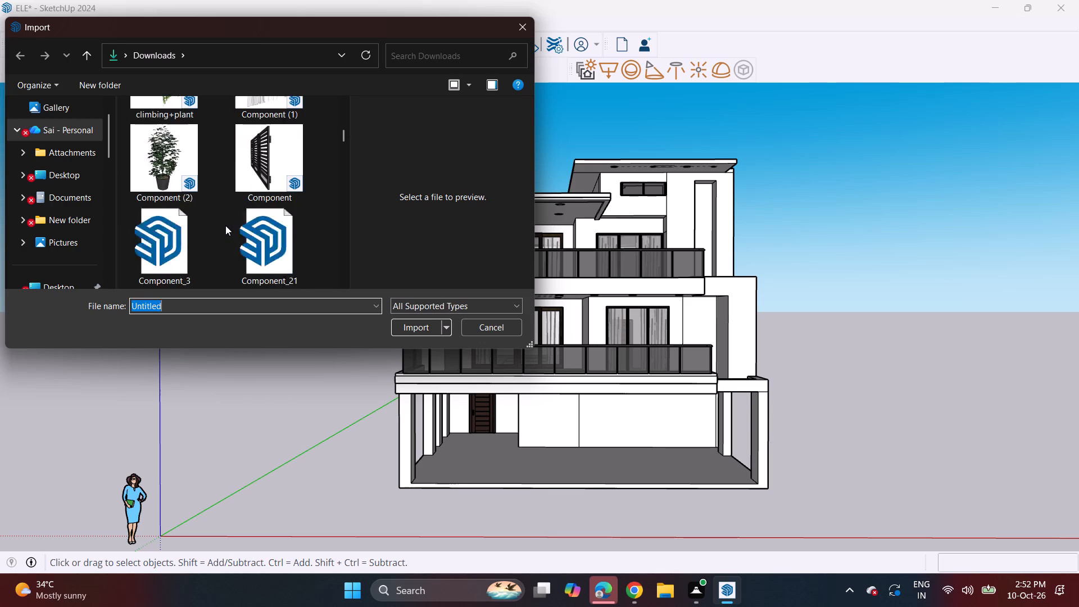
scroll(225, 225, "down", 6)
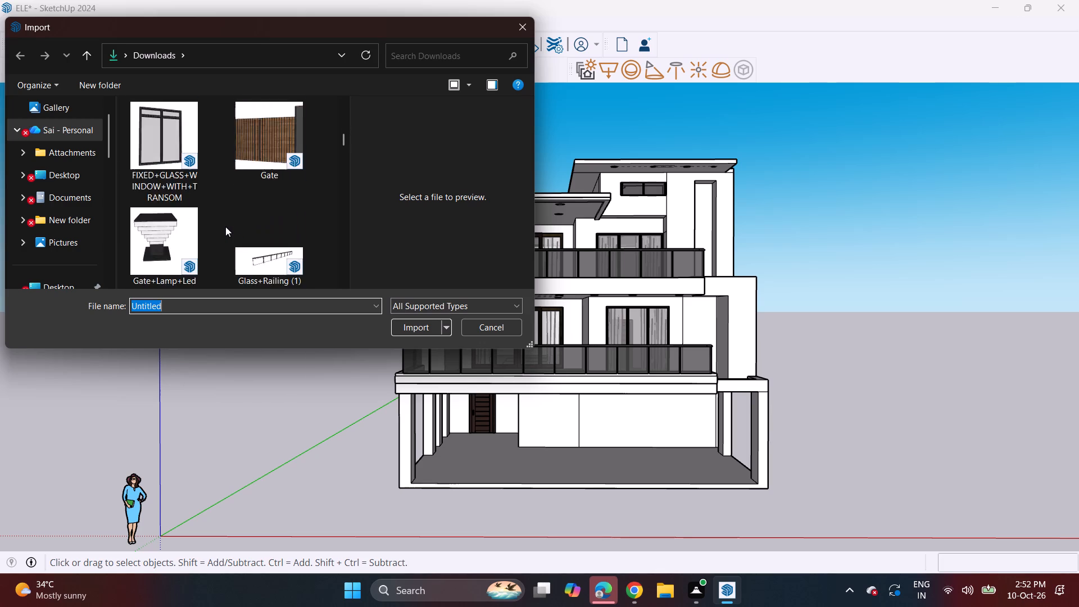
scroll(225, 227, "down", 6)
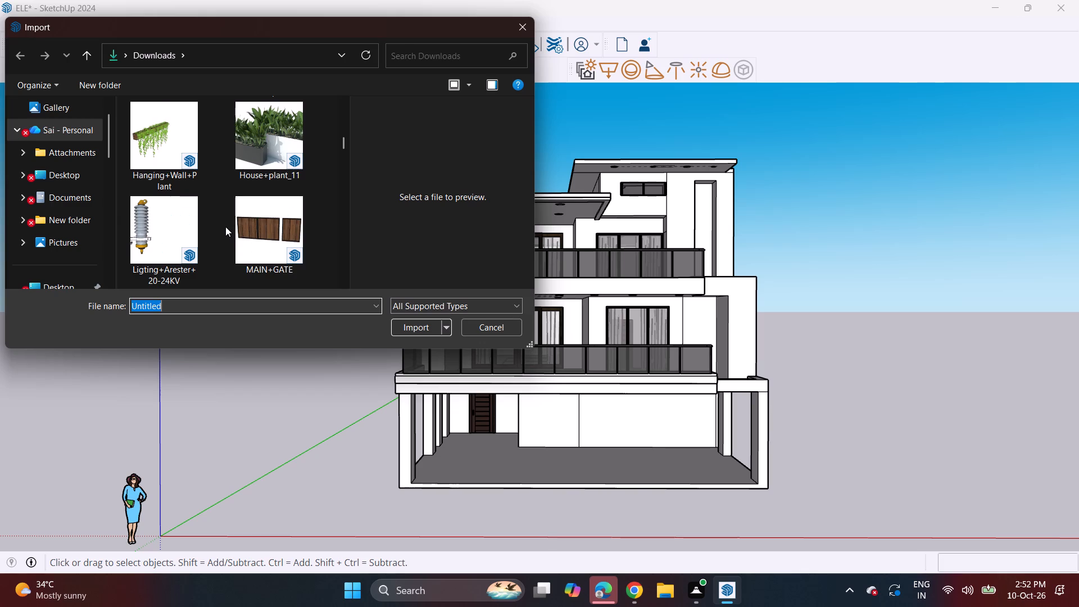
scroll(225, 227, "down", 4)
left_click(191, 235)
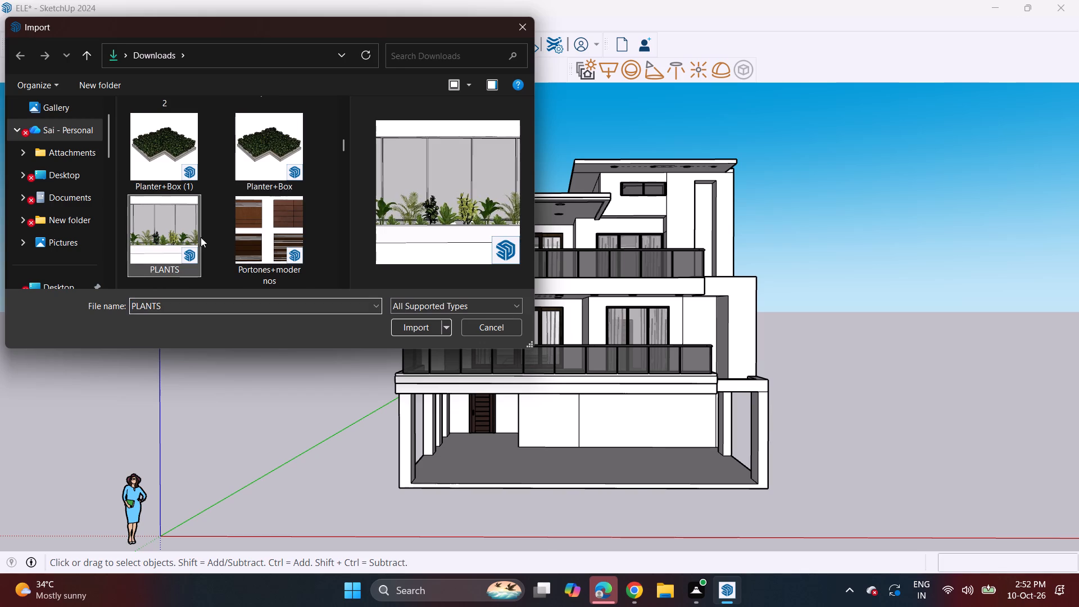
left_click(407, 321)
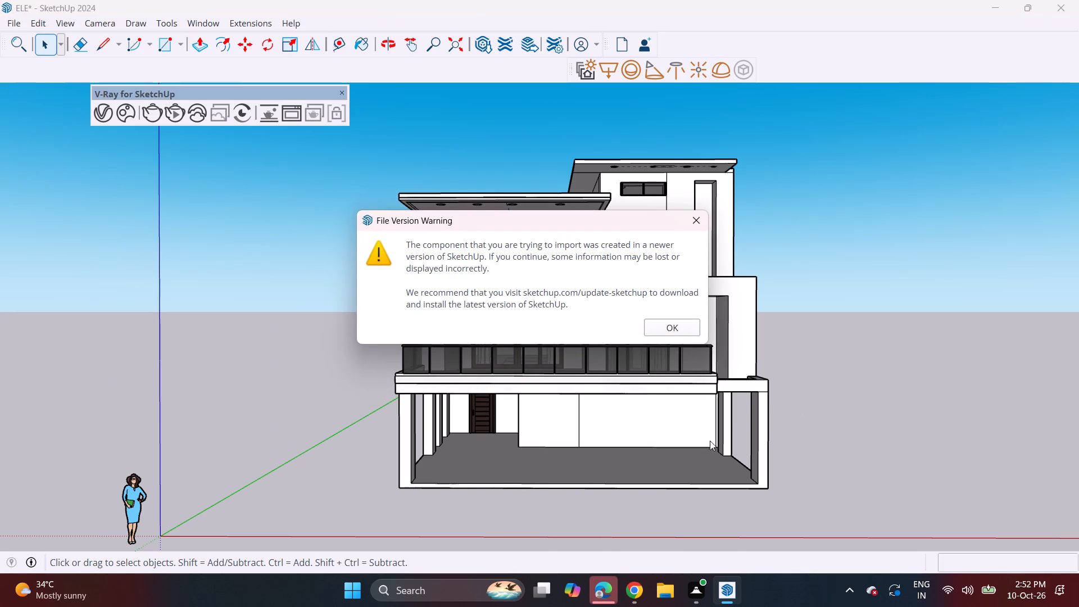
left_click(682, 324)
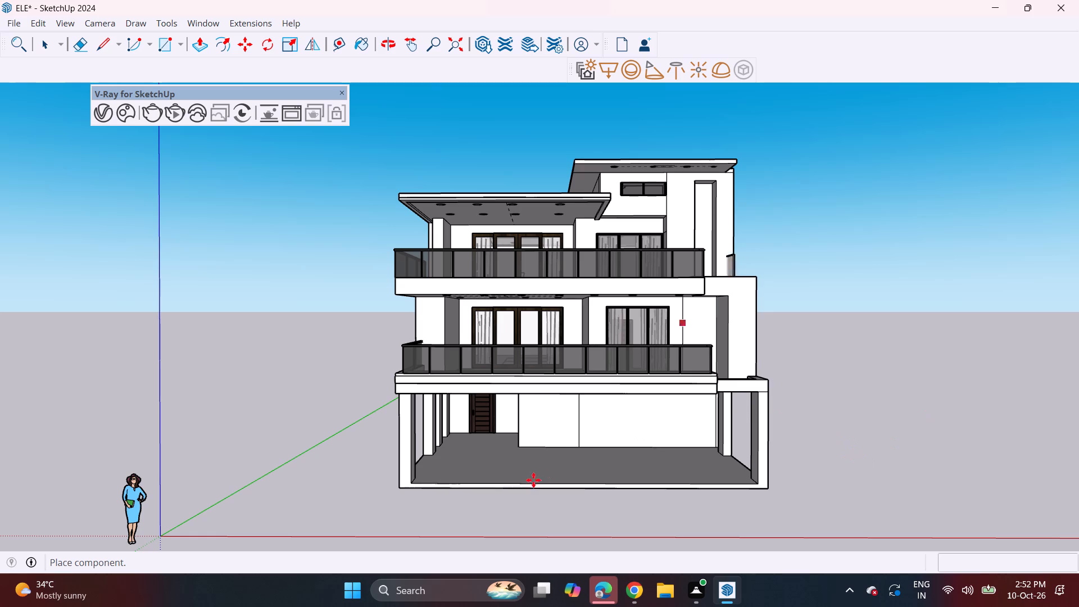
left_click(838, 459)
key("space")
key("space")
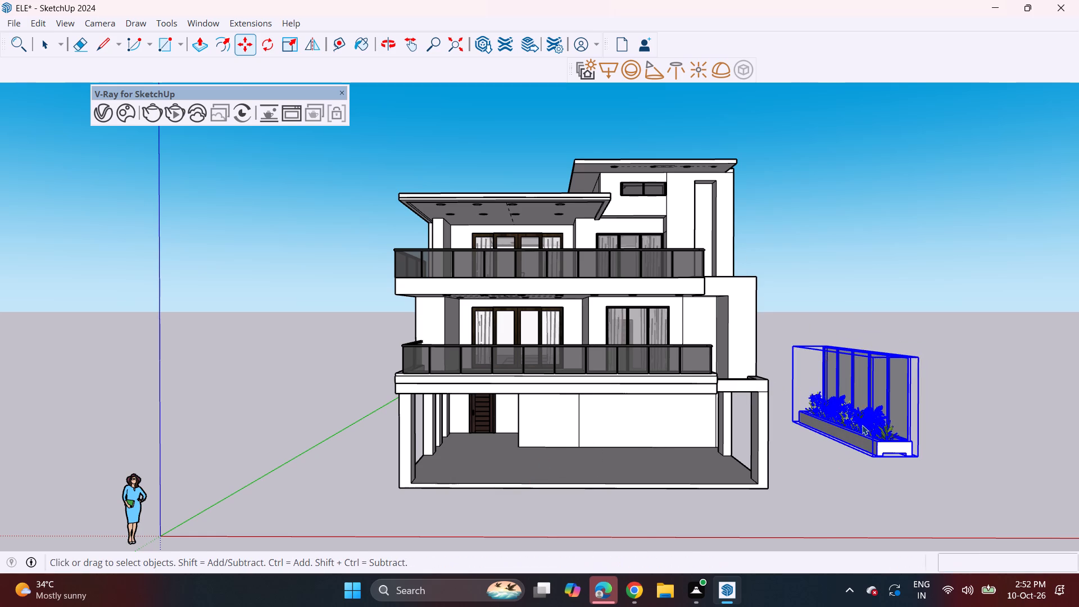
Explode the imported PLANTS model and delete the tall glass panel screen behind the planting.
right_click(868, 420)
left_click(899, 146)
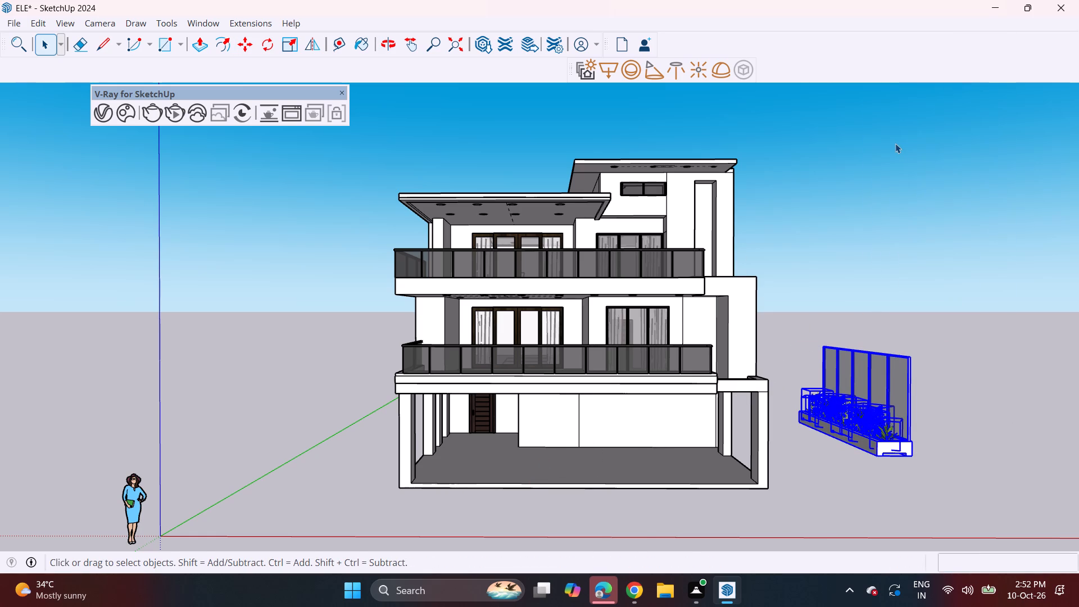
left_click(892, 391)
key("Delete")
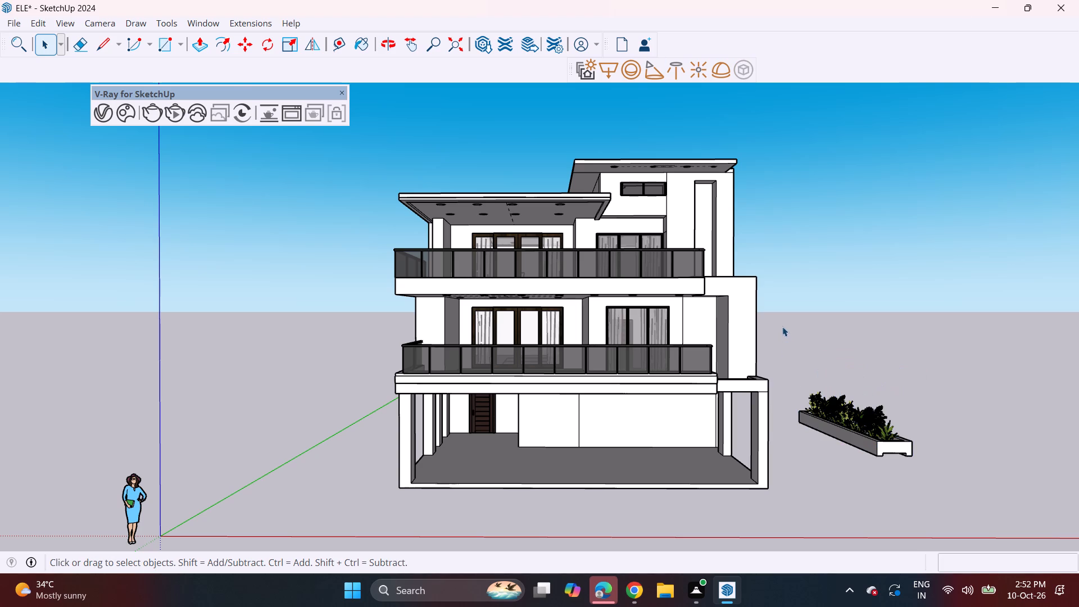
Make a single group from all the remaining plants and their planter box.
left_click_drag(782, 328, 920, 462)
left_click_drag(923, 462, 933, 461)
left_click_drag(779, 295, 787, 329)
left_click_drag(787, 329, 946, 481)
right_click(888, 438)
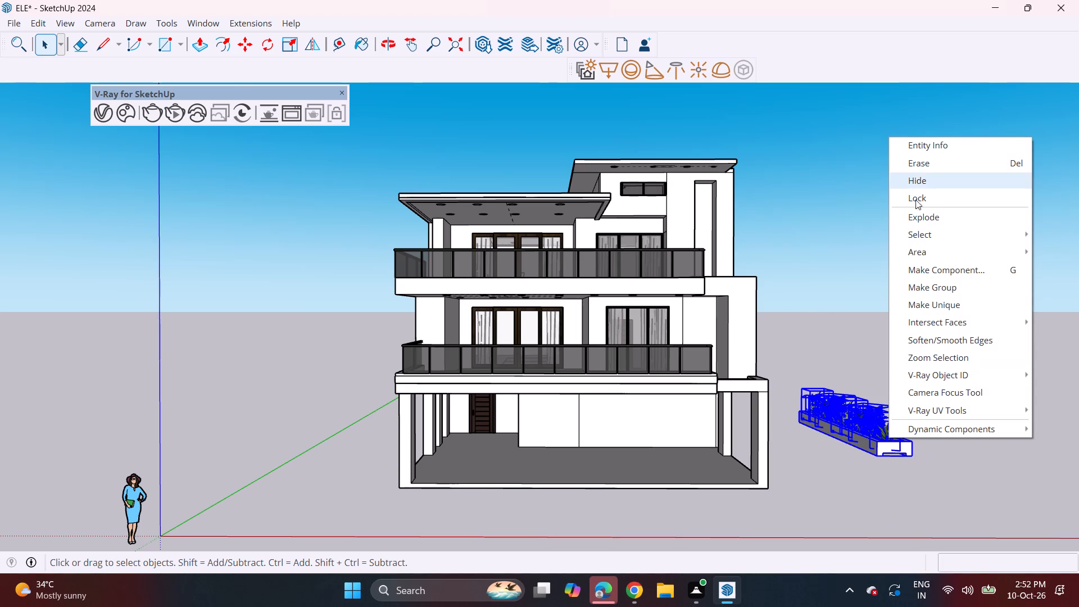
left_click(934, 287)
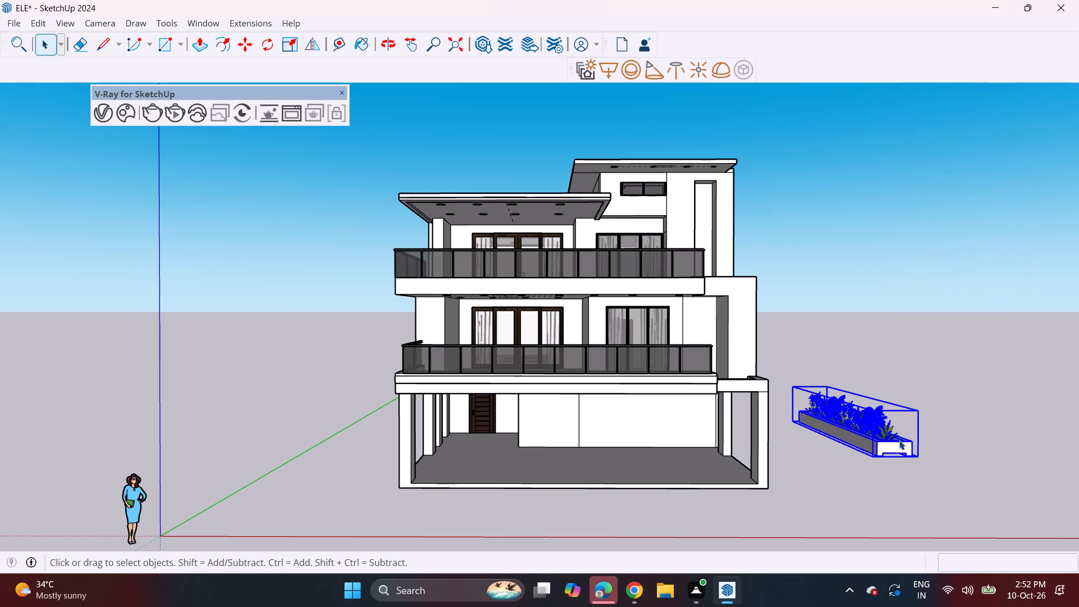
Rotate the planter group 90° about the vertical axis so it runs parallel to the balcony fronts.
scroll(914, 446, "down", 3)
middle_click_drag(914, 462, 555, 474)
scroll(551, 464, "down", 8)
middle_click_drag(528, 516, 536, 529)
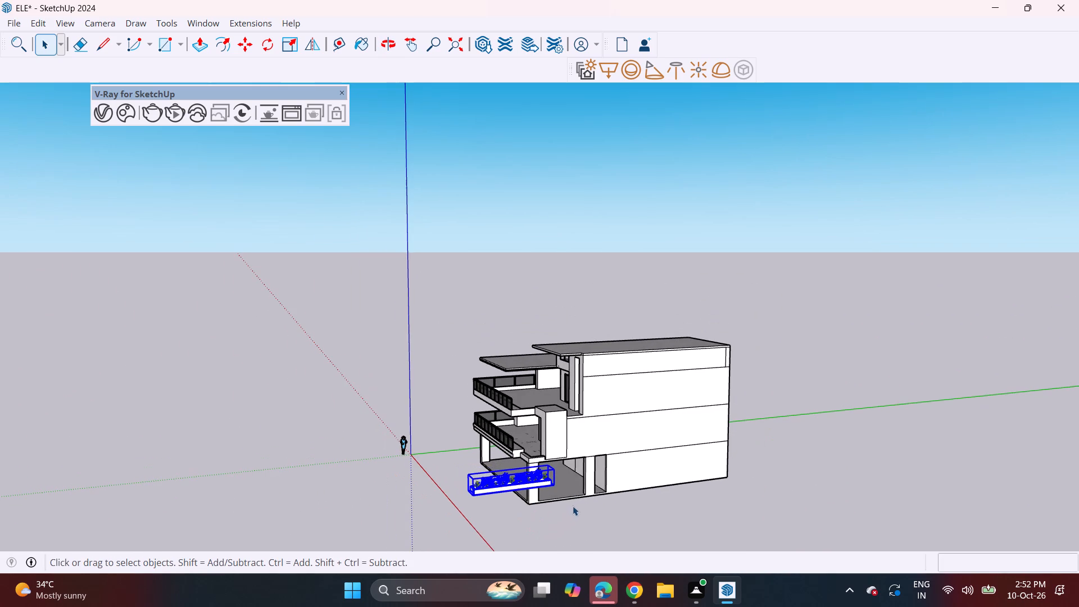
left_click(270, 44)
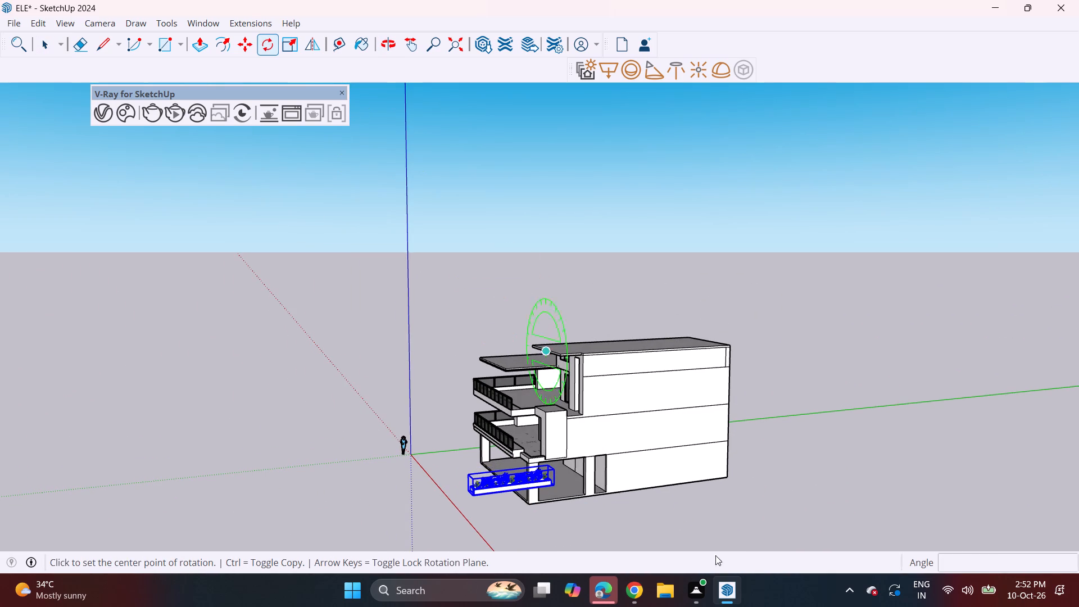
left_click(723, 532)
left_click(792, 516)
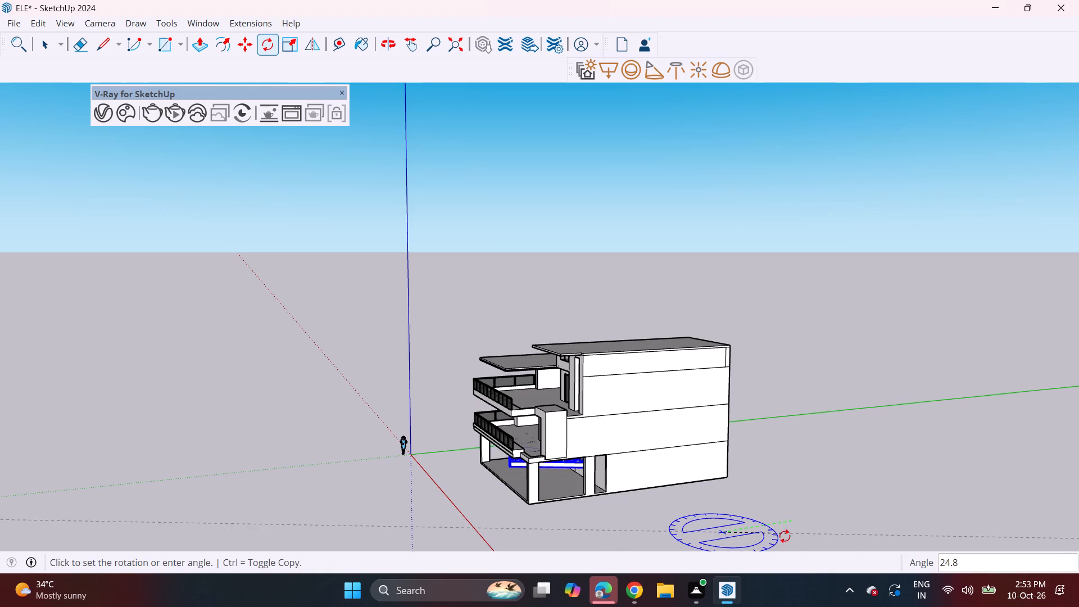
scroll(783, 499, "down", 4)
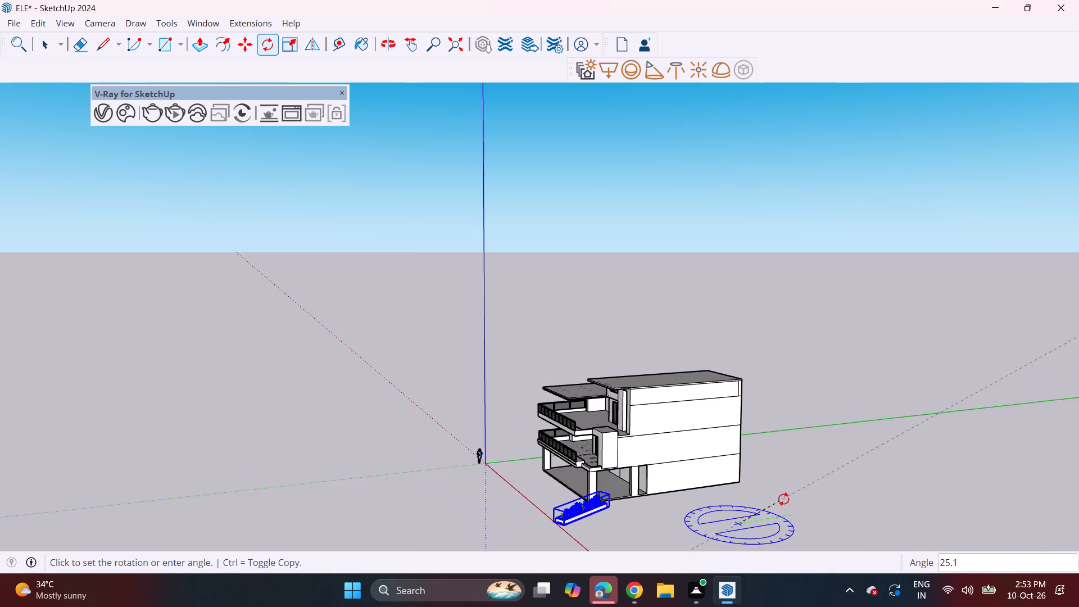
middle_click_drag(778, 501, 750, 347, "shift")
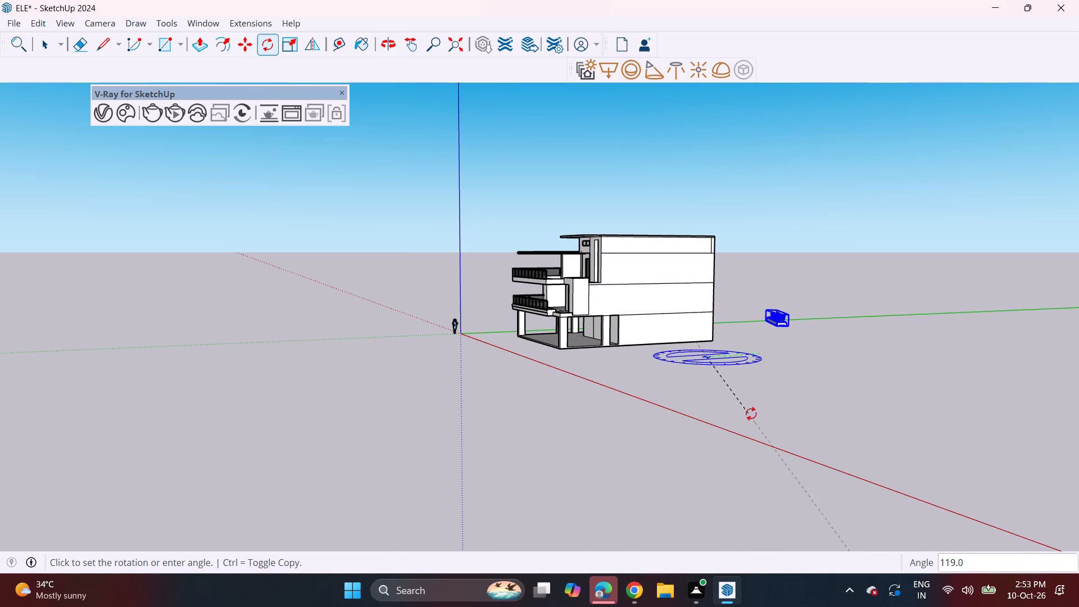
left_click(838, 389)
Move the planter group from behind the house to the front of the lower balcony.
scroll(768, 328, "up", 2)
key("m")
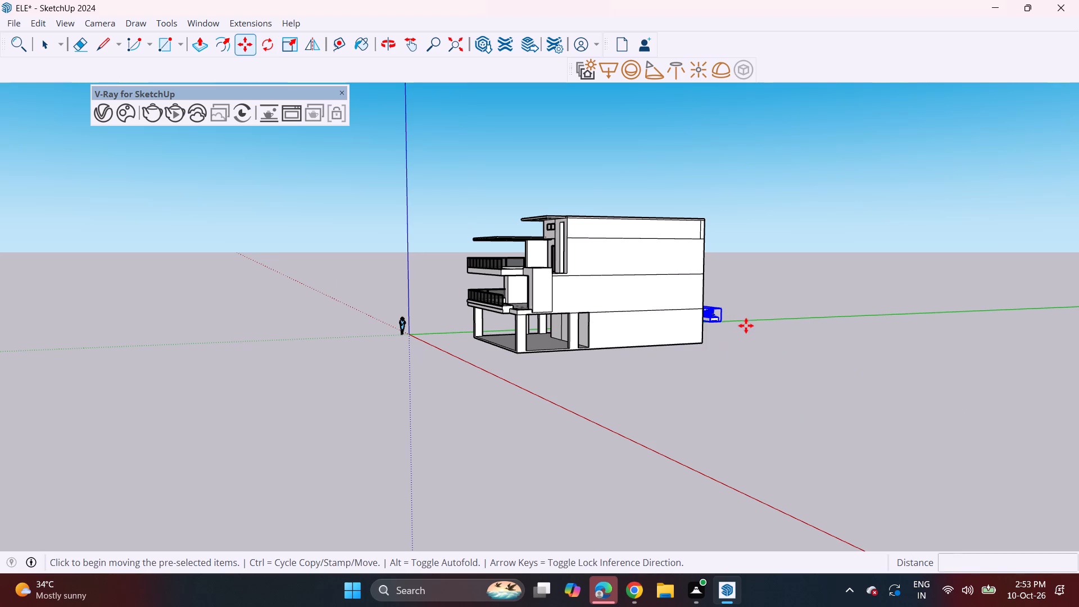
left_click(721, 327)
middle_click_drag(496, 292, 710, 366)
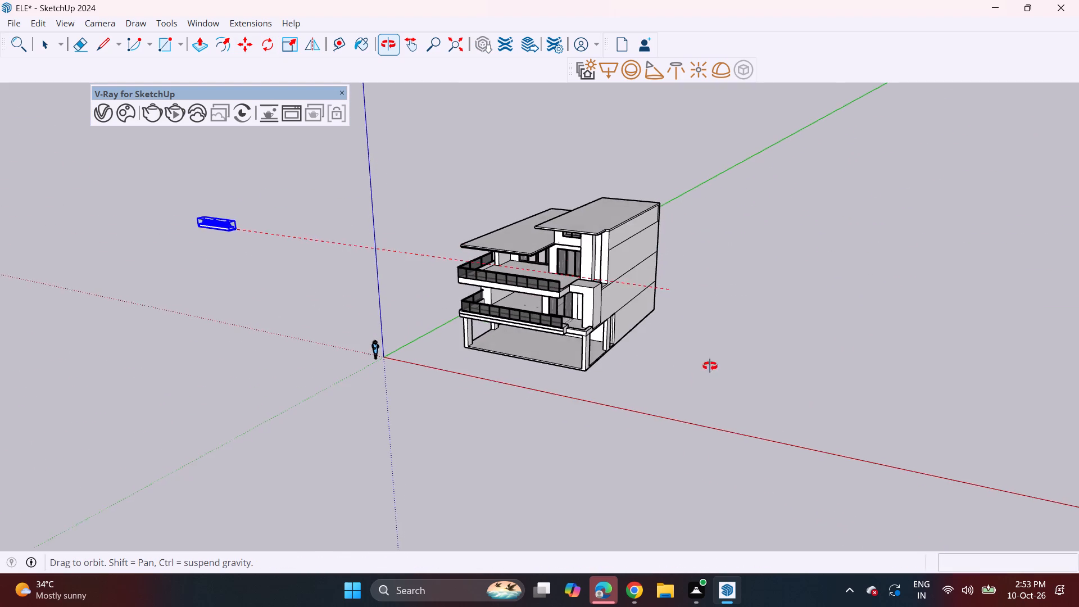
middle_click_drag(710, 366, 710, 365)
scroll(524, 320, "up", 9)
middle_click_drag(536, 310, 364, 317)
scroll(536, 310, "up", 1)
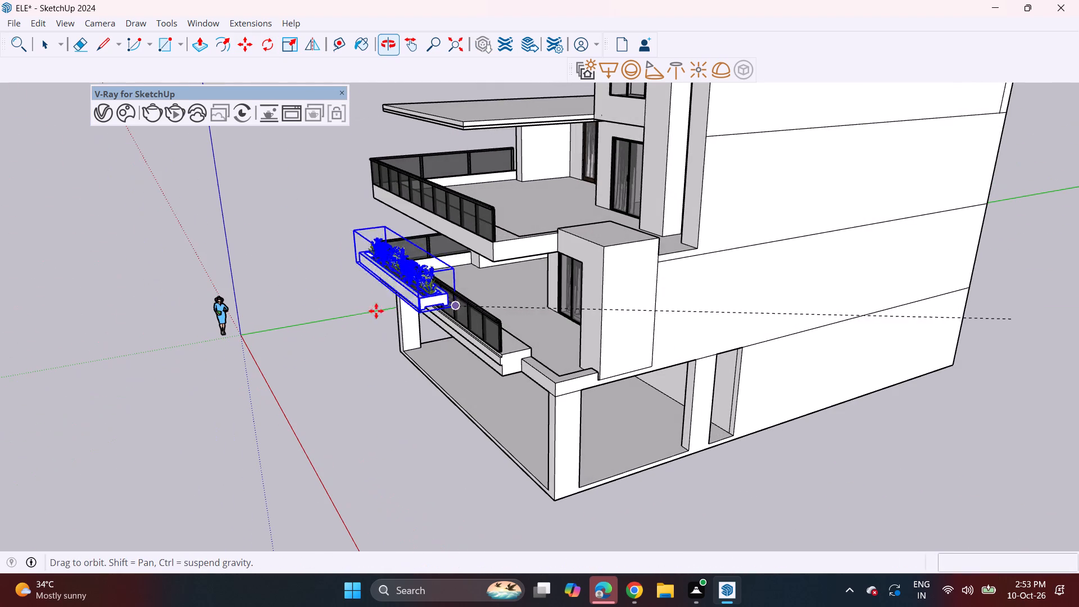
left_click(513, 296)
Move the planter group about 9' 1" so its front corner meets the base of the lower balcony's front railing.
scroll(473, 302, "up", 16)
left_click(475, 282)
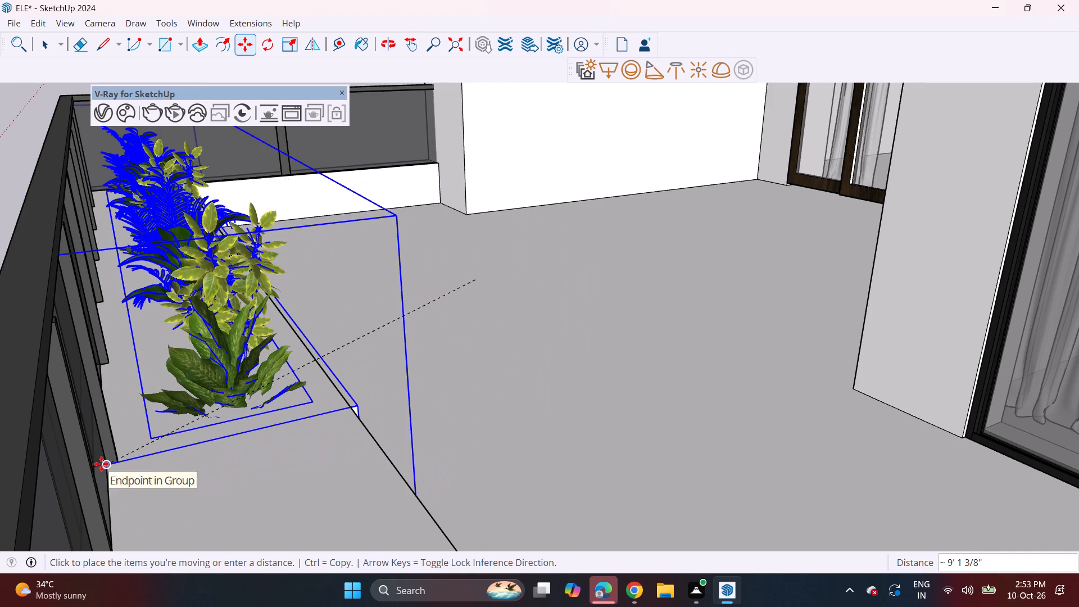
left_click(101, 464)
Copy the planter group about 13' 2" along the lower balcony's front railing to fill the remaining length.
middle_click_drag(195, 424, 496, 366)
scroll(475, 352, "down", 5)
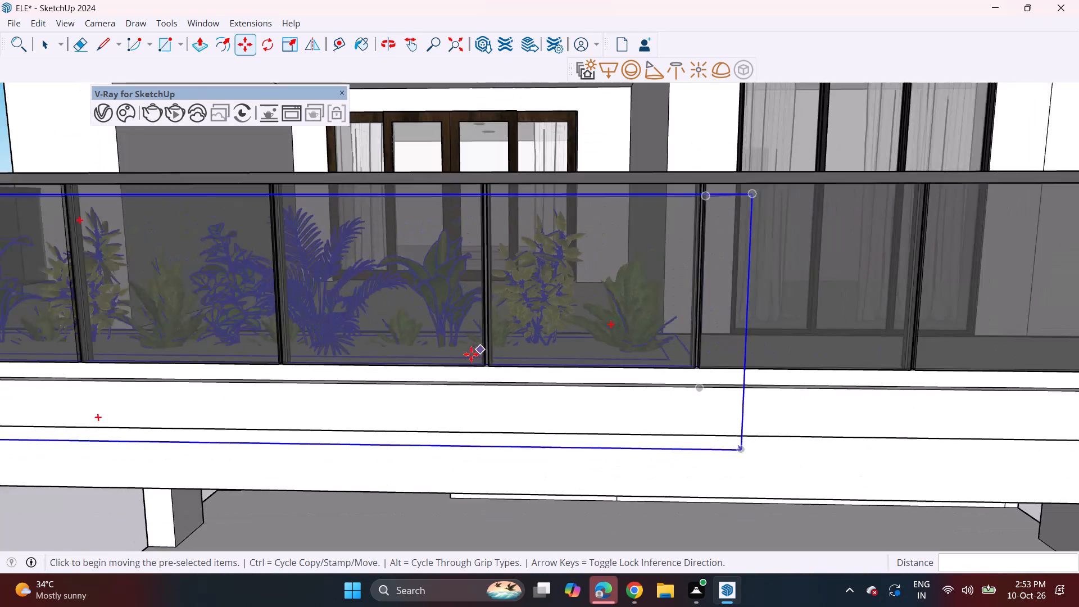
scroll(471, 354, "down", 8)
middle_click_drag(552, 351, 179, 372)
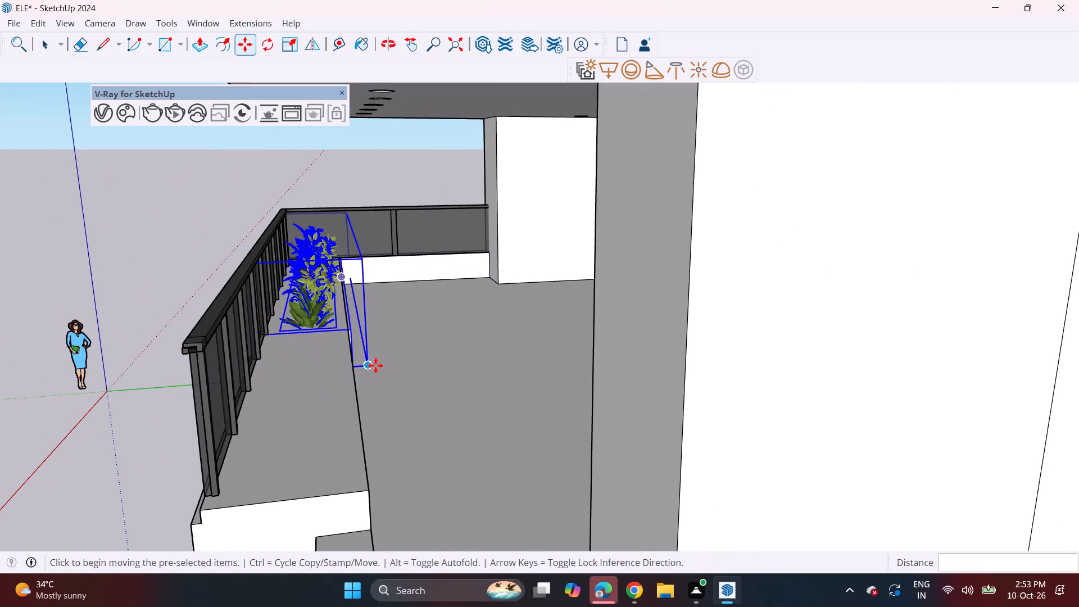
left_click(367, 367)
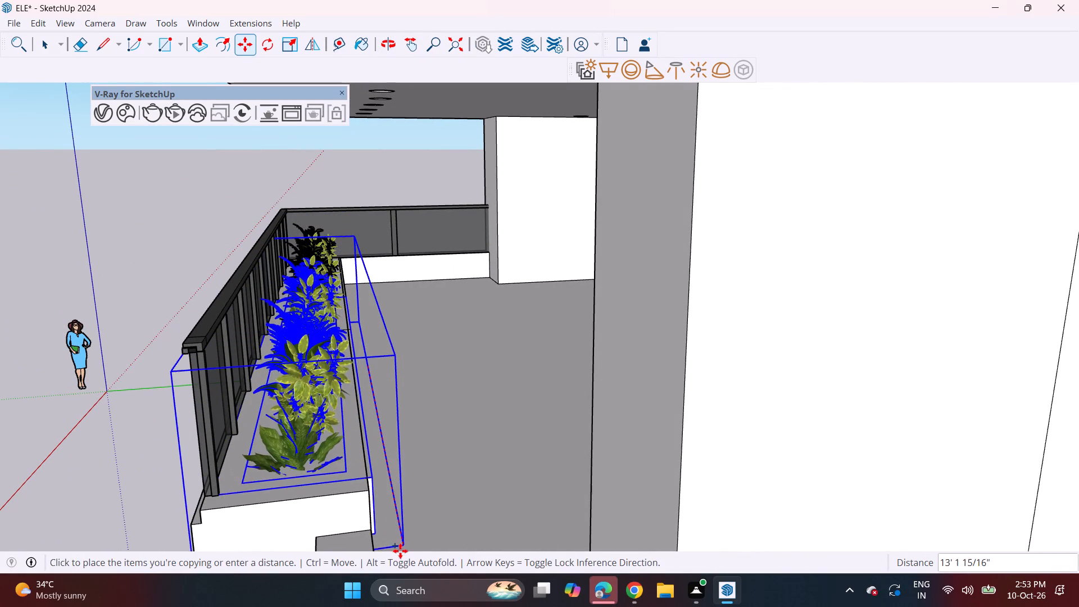
left_click(401, 547)
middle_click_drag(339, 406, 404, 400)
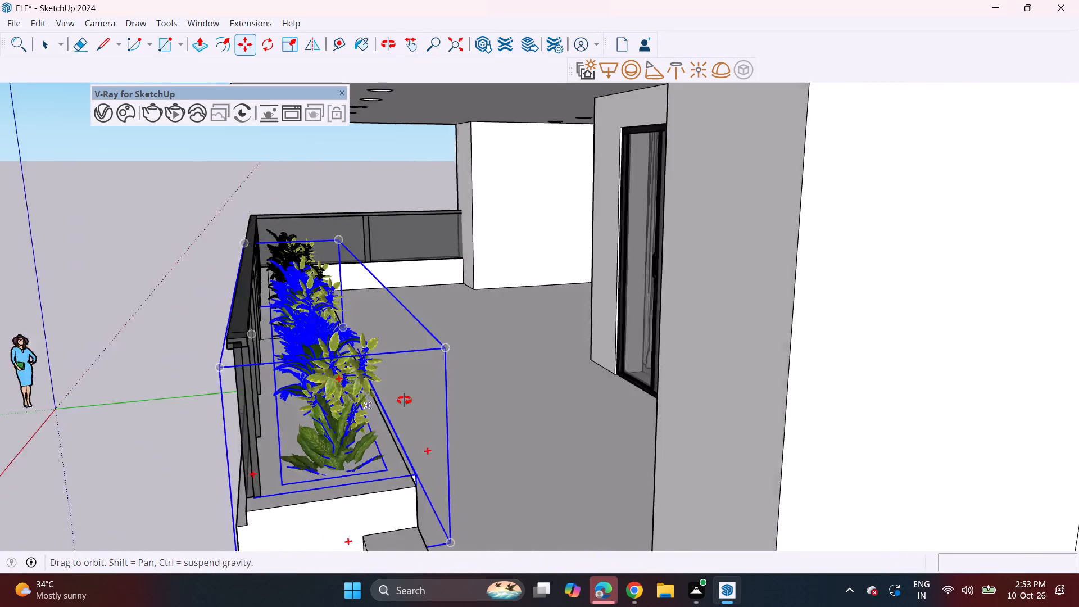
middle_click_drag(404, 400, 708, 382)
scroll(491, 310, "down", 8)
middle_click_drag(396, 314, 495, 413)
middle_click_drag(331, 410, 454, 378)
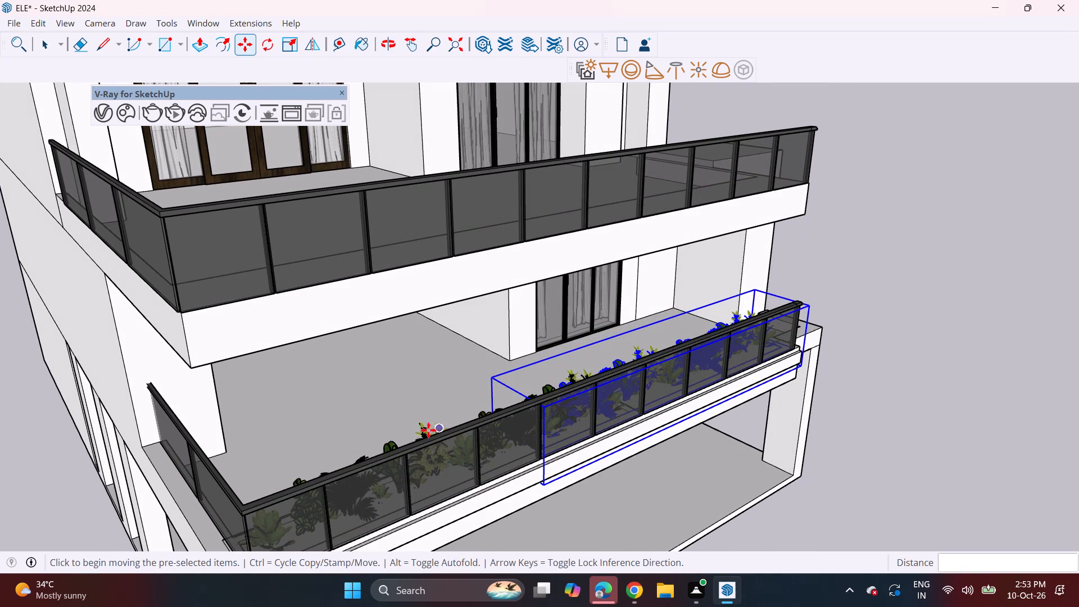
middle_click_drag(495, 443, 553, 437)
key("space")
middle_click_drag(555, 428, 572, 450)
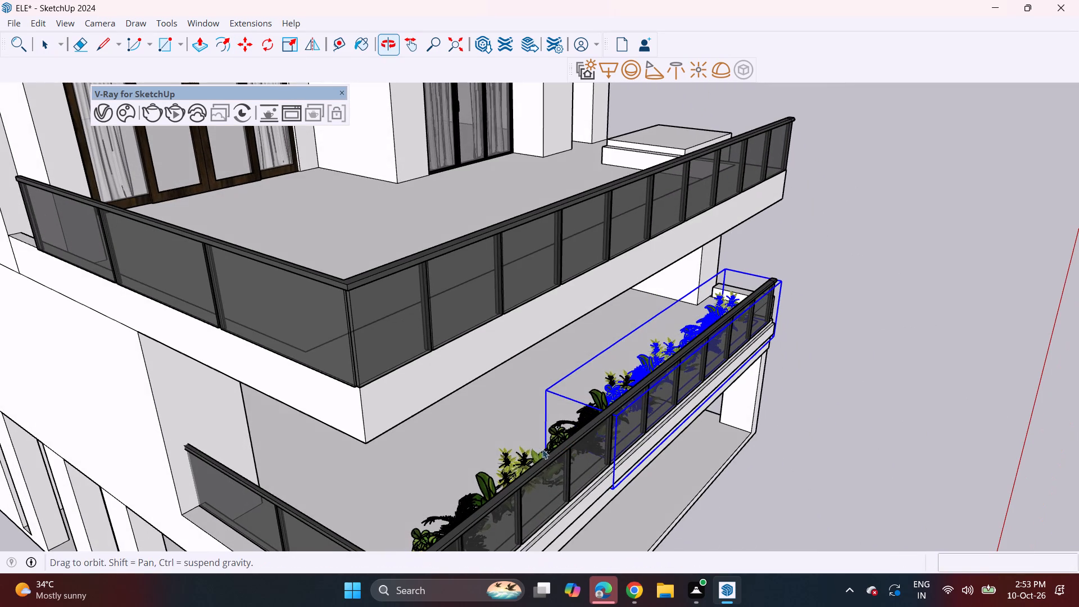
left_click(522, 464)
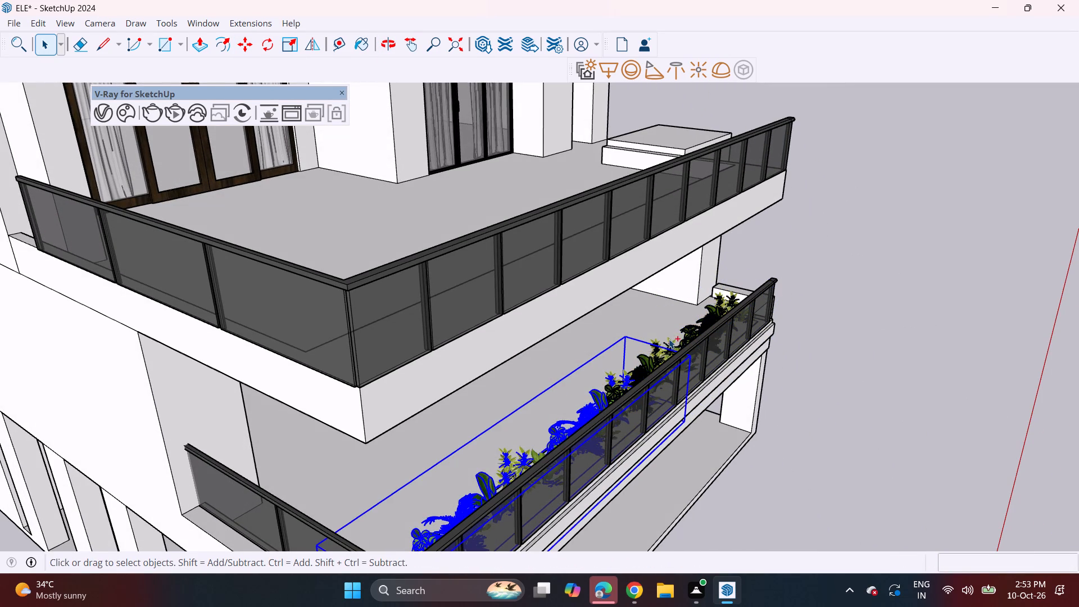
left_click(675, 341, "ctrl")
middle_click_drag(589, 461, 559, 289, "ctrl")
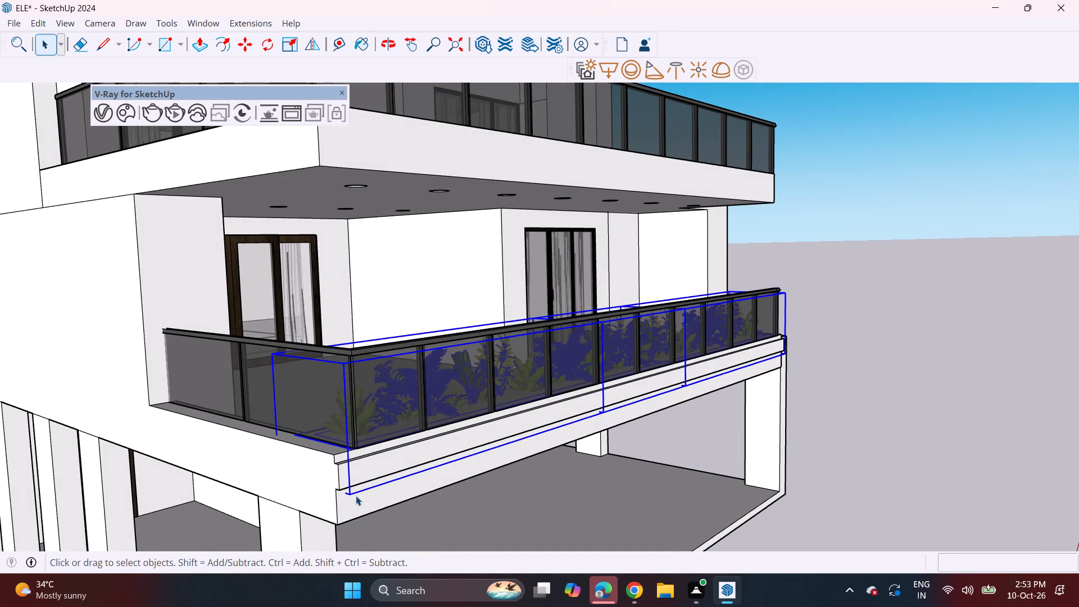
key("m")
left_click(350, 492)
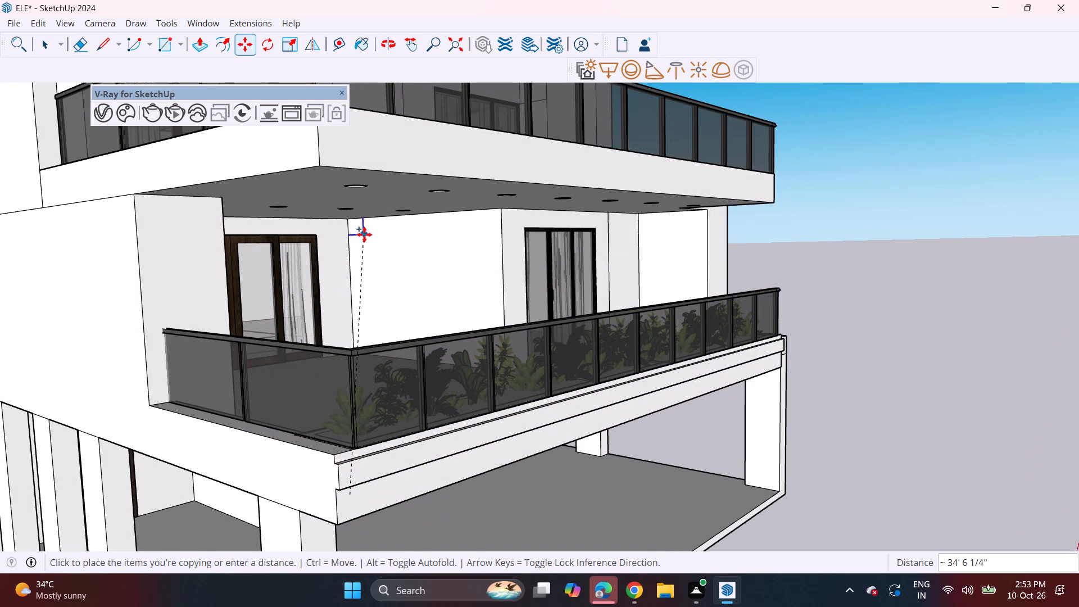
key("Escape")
Copy both planter groups from the lower balcony up about 10' 6" to sit behind the upper balcony's front railing.
middle_click_drag(389, 340, 402, 407)
key("space")
left_click(476, 456)
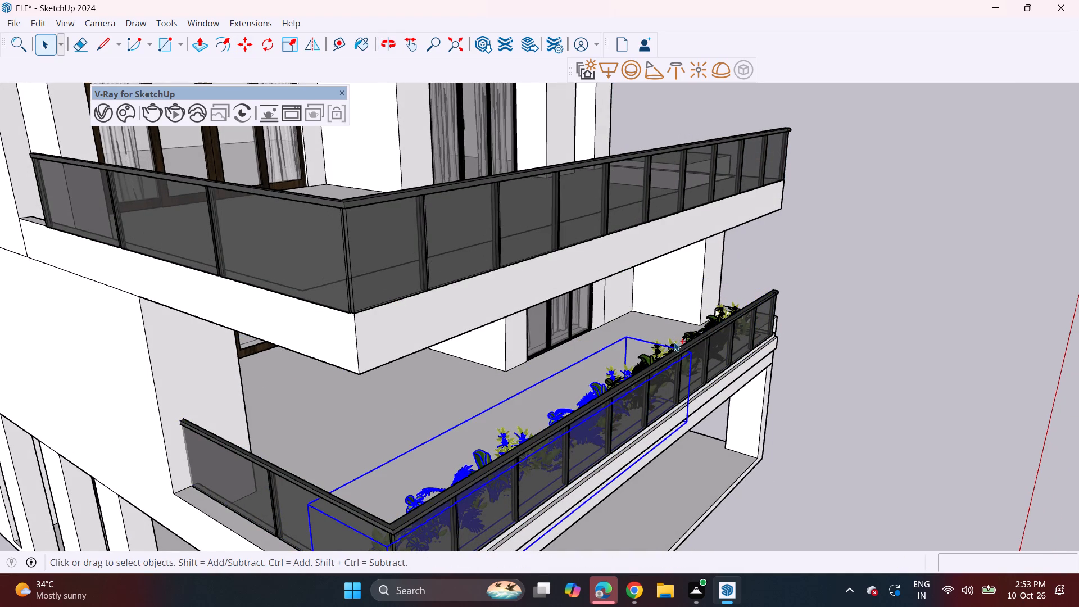
left_click(688, 333, "ctrl")
middle_click_drag(684, 386, 659, 276, "ctrl")
middle_click_drag(565, 450, 576, 392, "ctrl")
key("m")
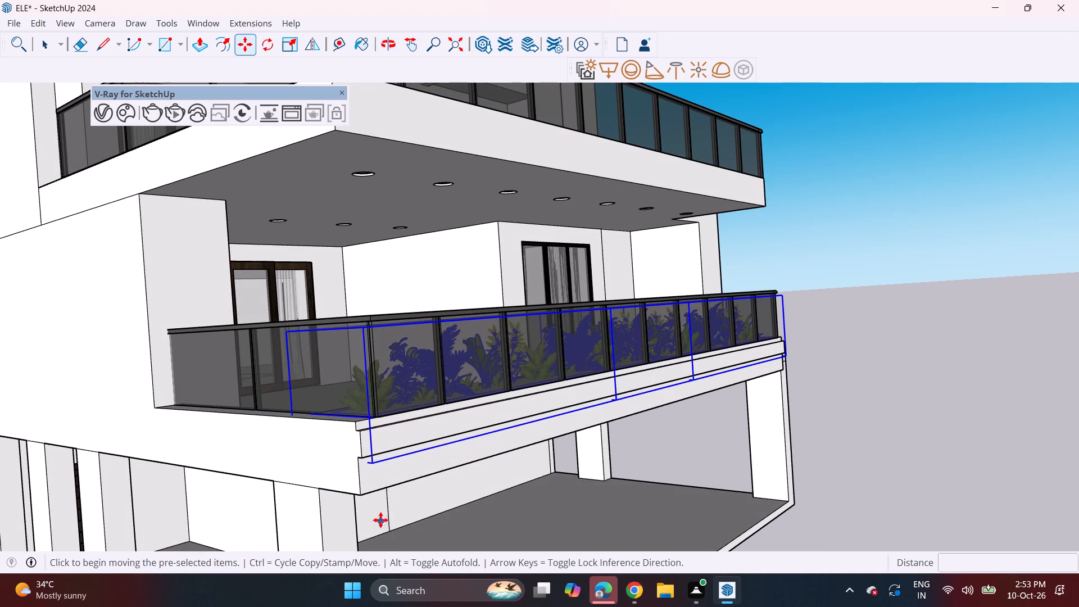
left_click(361, 495)
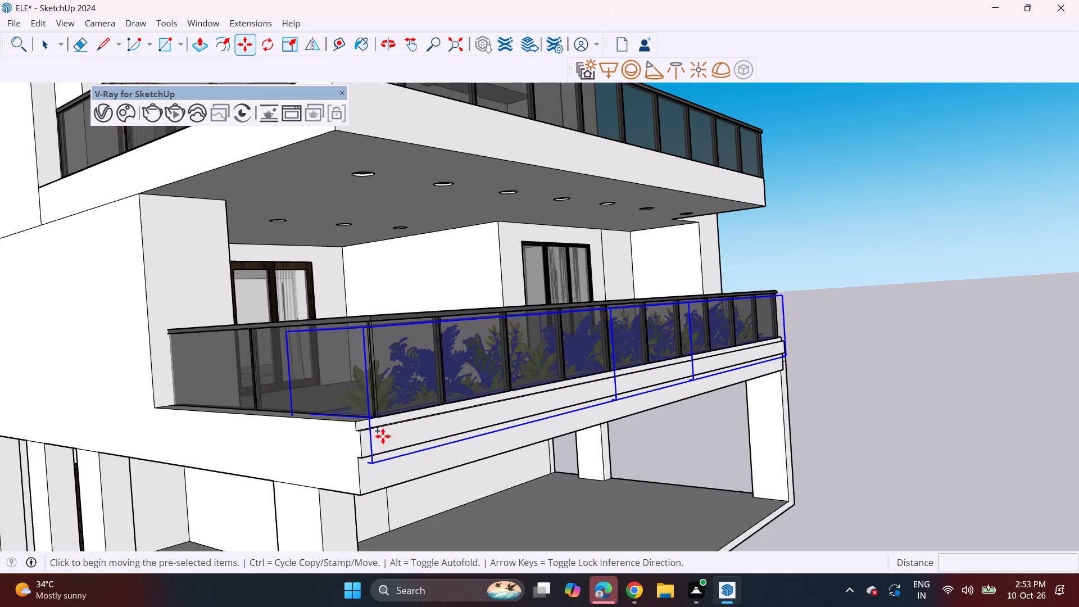
middle_click_drag(375, 274, 415, 411)
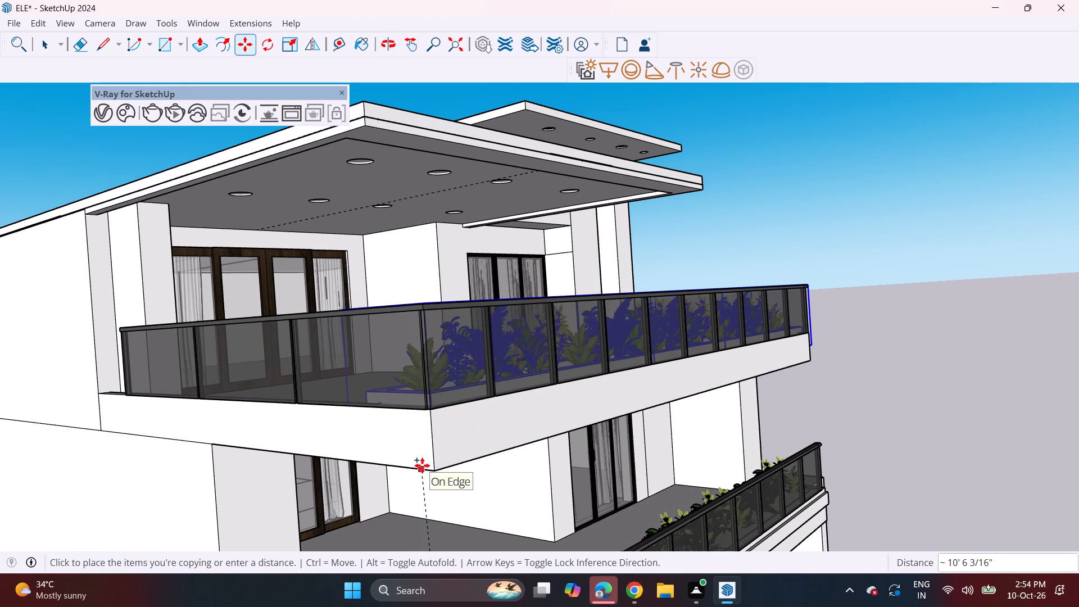
left_click(422, 465)
Push/Pull the end face of the upper balcony's front slab outward about 1' 4" to carry the planter's projecting end.
middle_click_drag(910, 324, 659, 314)
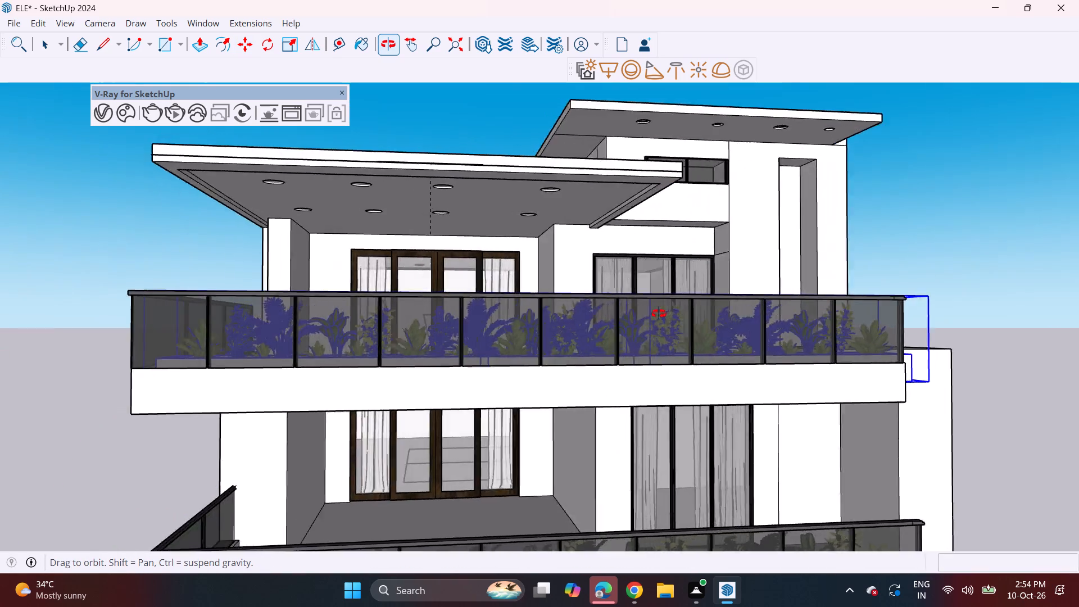
middle_click_drag(659, 314, 430, 323)
scroll(746, 438, "down", 6)
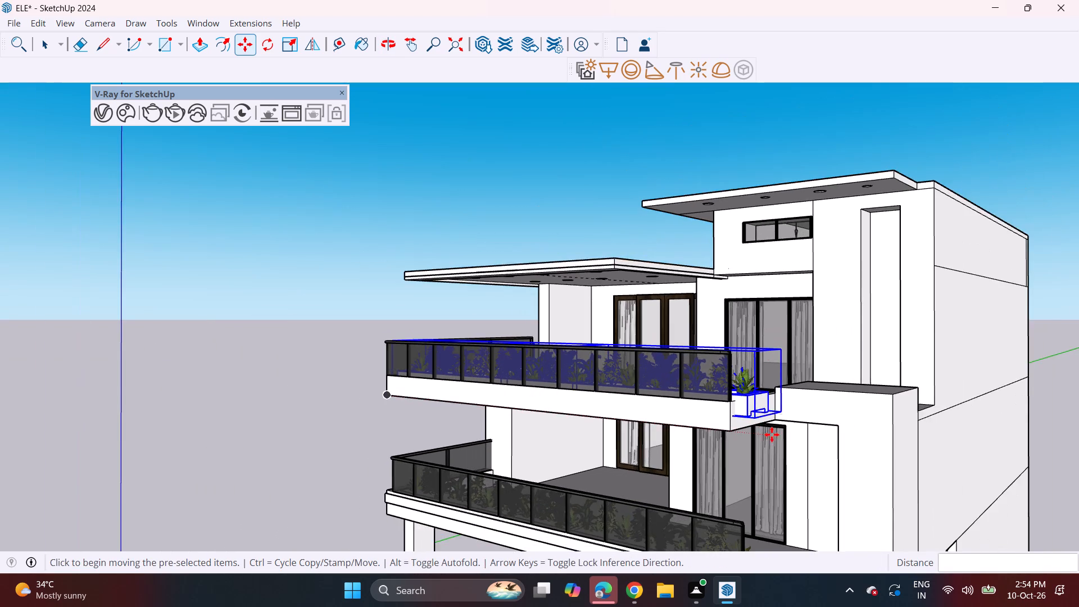
middle_click_drag(768, 432, 687, 298)
middle_click_drag(650, 366, 676, 422)
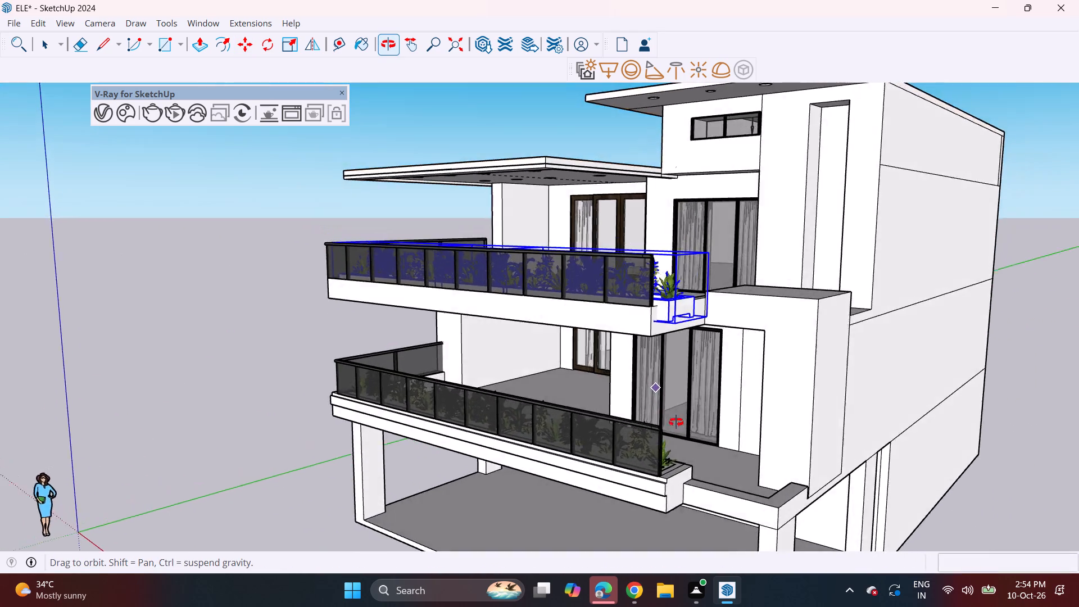
middle_click_drag(676, 422, 682, 388)
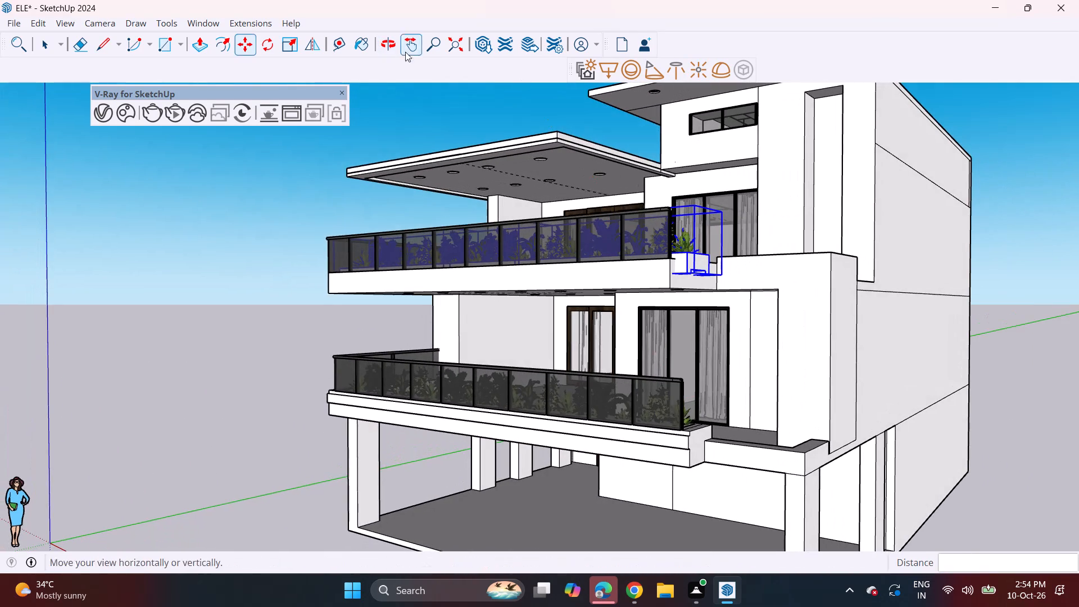
left_click_drag(198, 38, 205, 42)
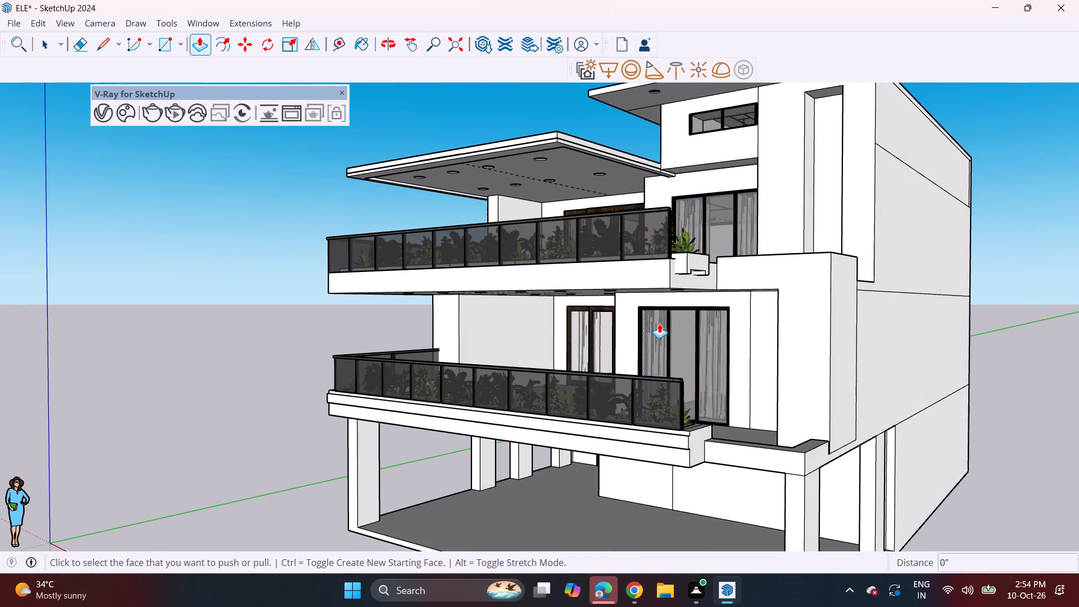
left_click(684, 282)
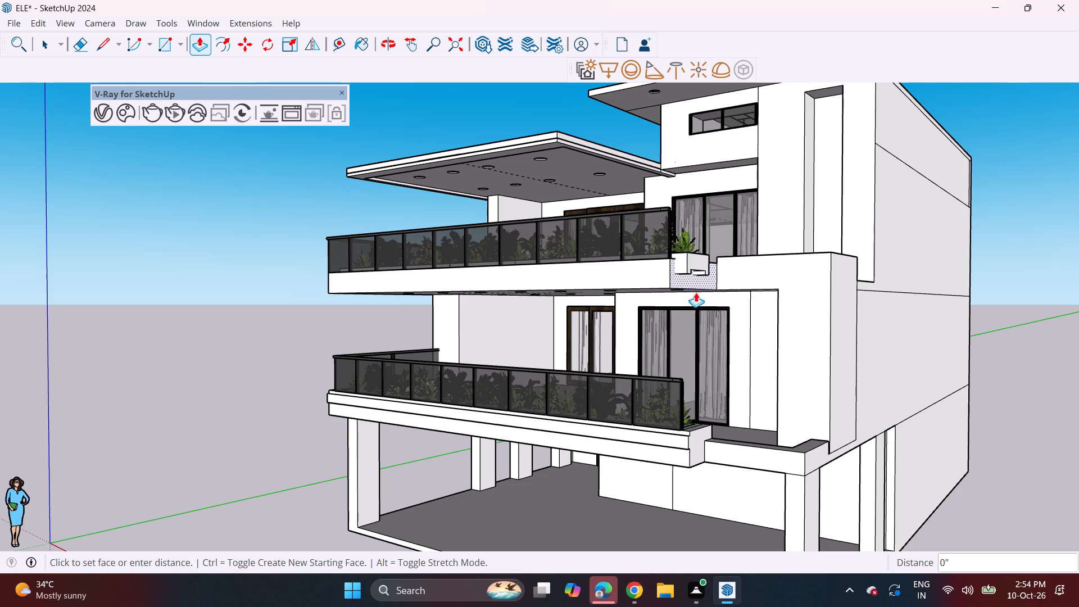
left_click(700, 428)
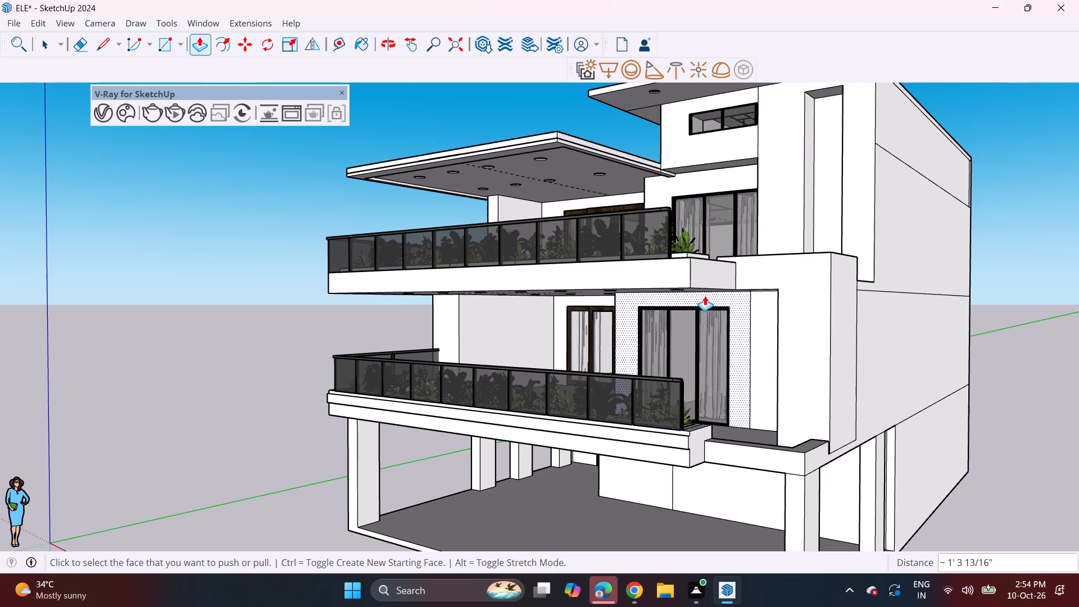
Offset the outline of the lower roof's top face inward about 1' 3" to form a border strip.
middle_click_drag(709, 297, 851, 305)
scroll(840, 296, "down", 6)
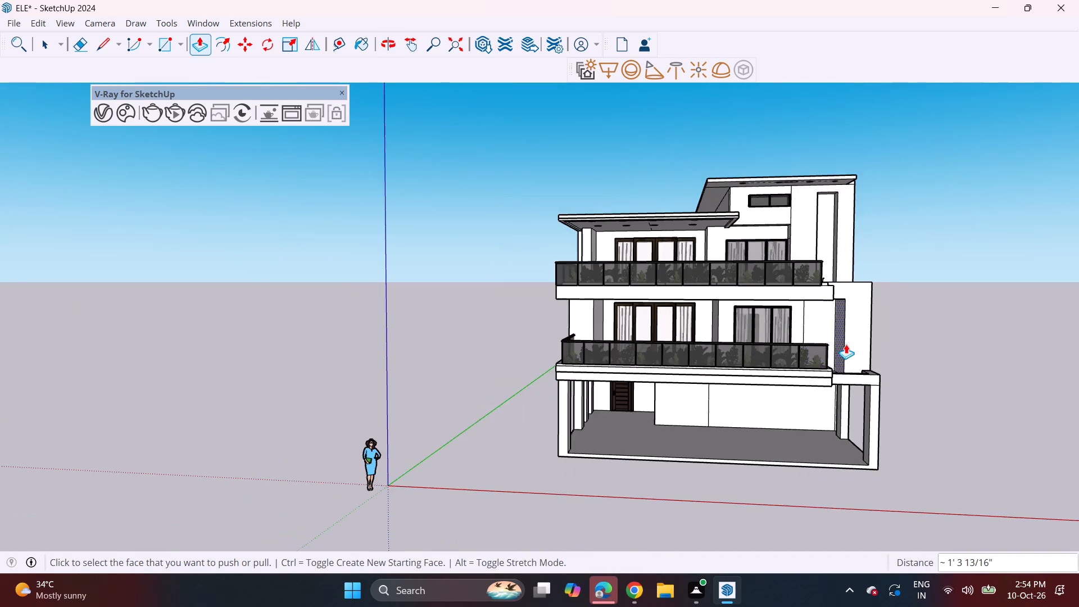
middle_click_drag(835, 352, 691, 344, "shift")
middle_click_drag(659, 370, 718, 368)
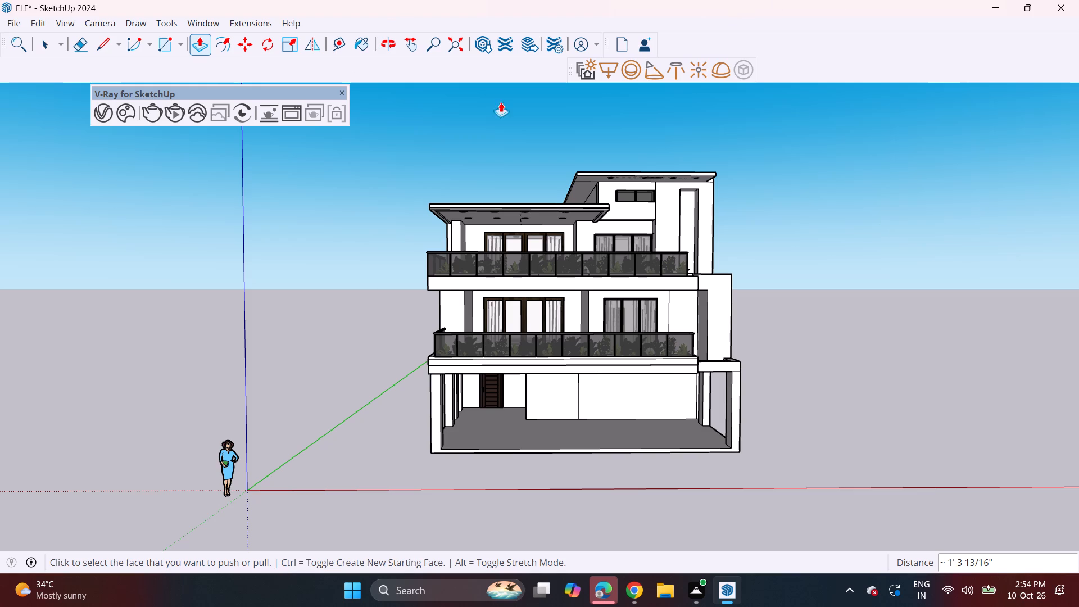
middle_click_drag(463, 136, 429, 409)
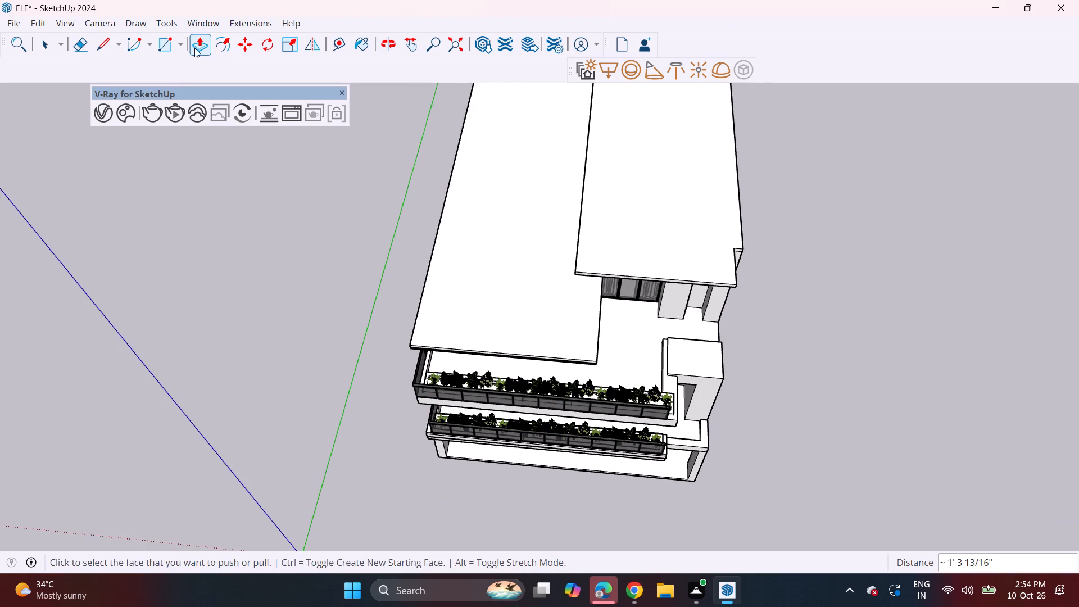
left_click_drag(224, 42, 238, 48)
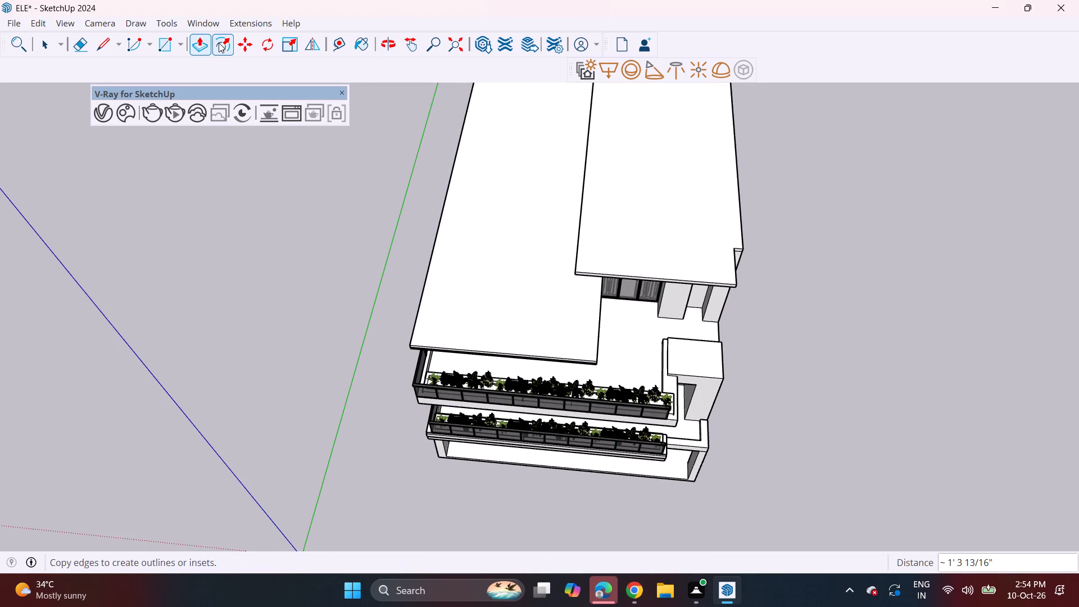
left_click_drag(219, 43, 226, 47)
left_click(451, 200)
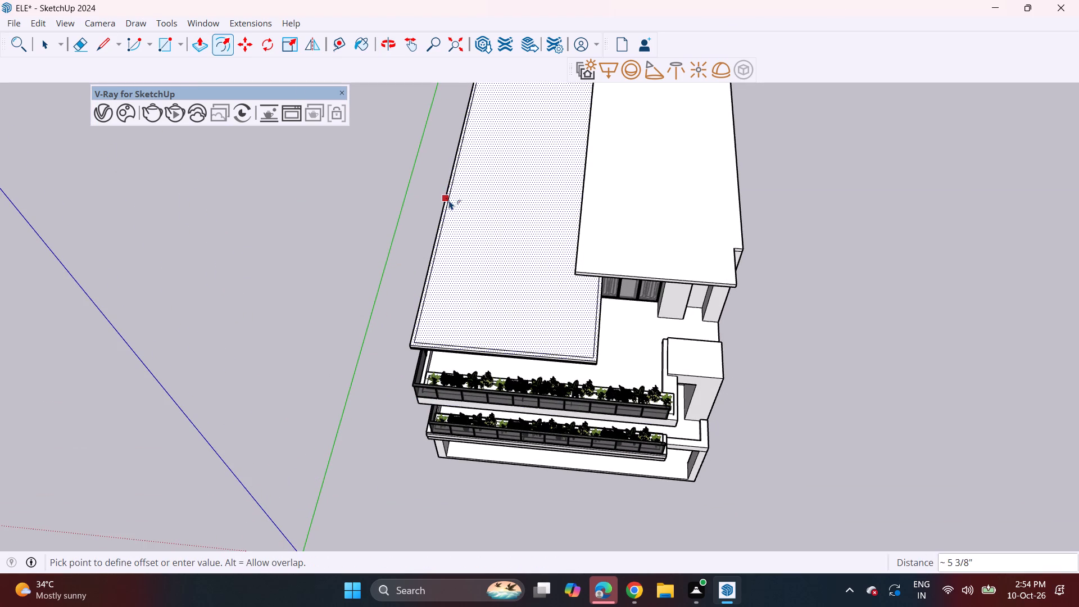
left_click(454, 202)
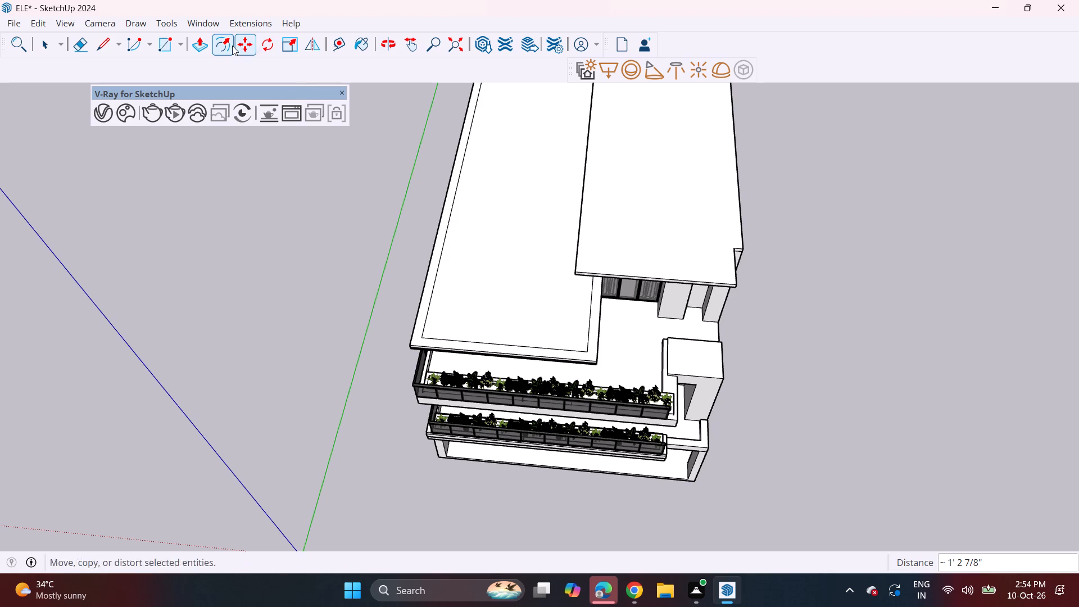
Push/Pull the lower roof's border strip up about 1' 8" to form a parapet.
left_click(205, 46)
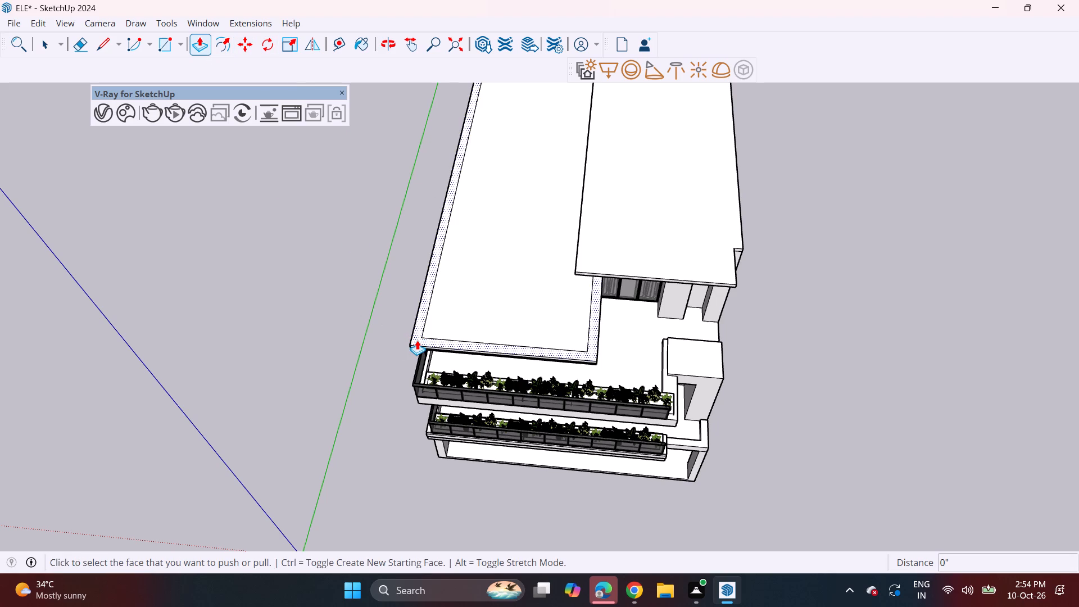
left_click(417, 340)
left_click(416, 332)
Push/Pull the top face of the higher roof slab up about 7 5/8" to thicken it.
middle_click_drag(475, 319, 510, 136)
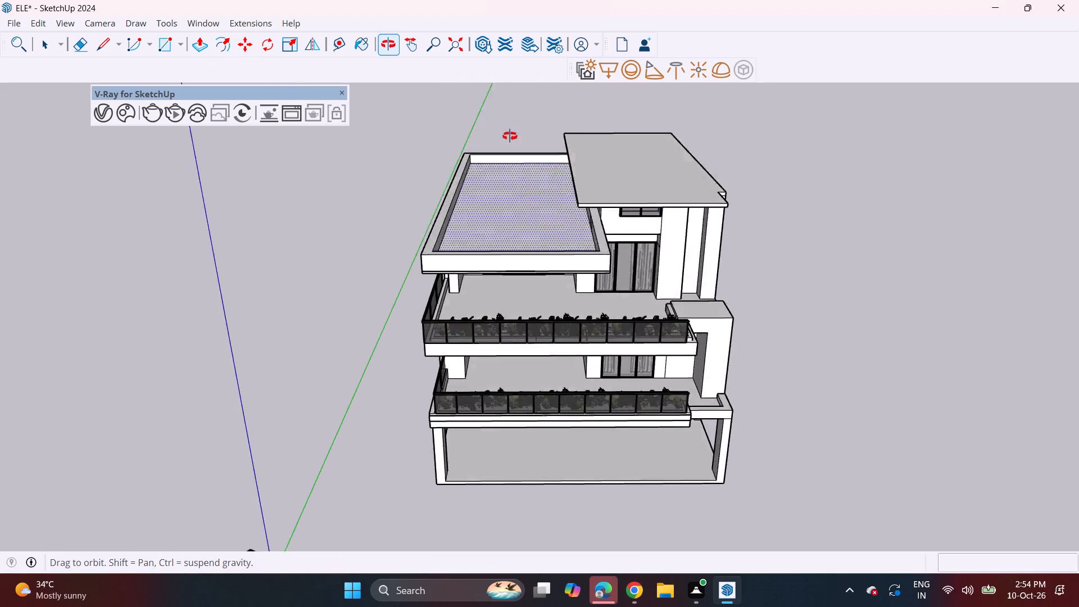
middle_click_drag(510, 136, 498, 53)
middle_click_drag(610, 259, 523, 240)
middle_click_drag(515, 230, 527, 221)
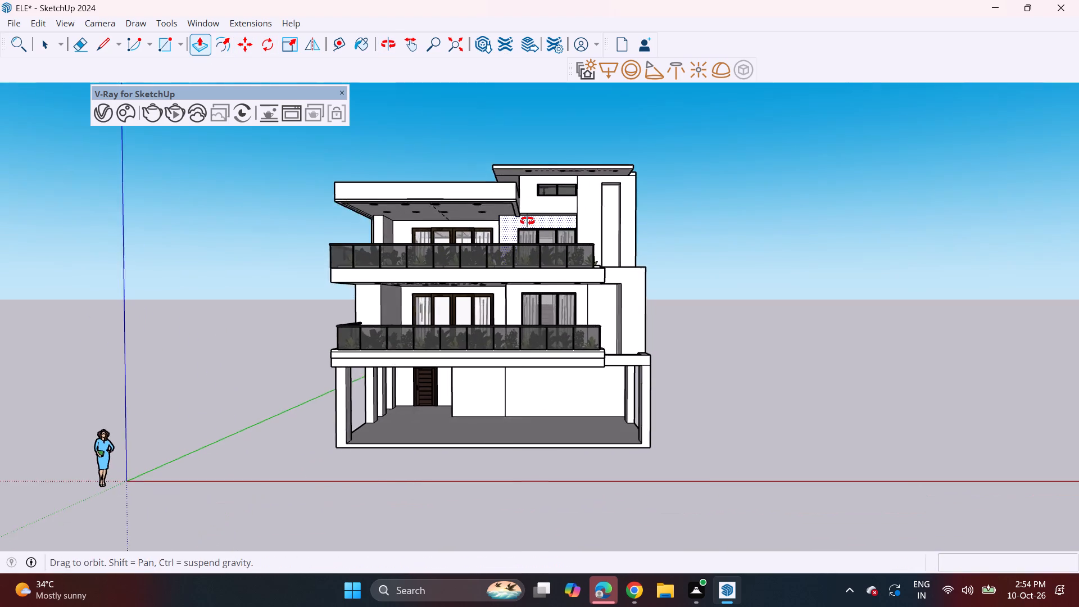
middle_click_drag(527, 221, 548, 214)
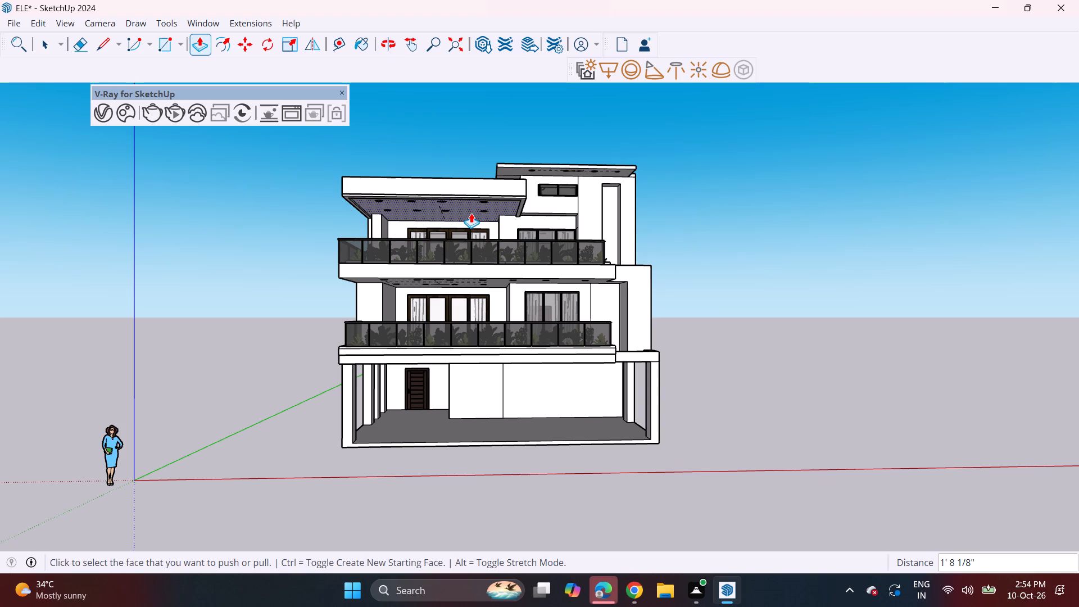
middle_click_drag(584, 146, 545, 307)
left_click(545, 179)
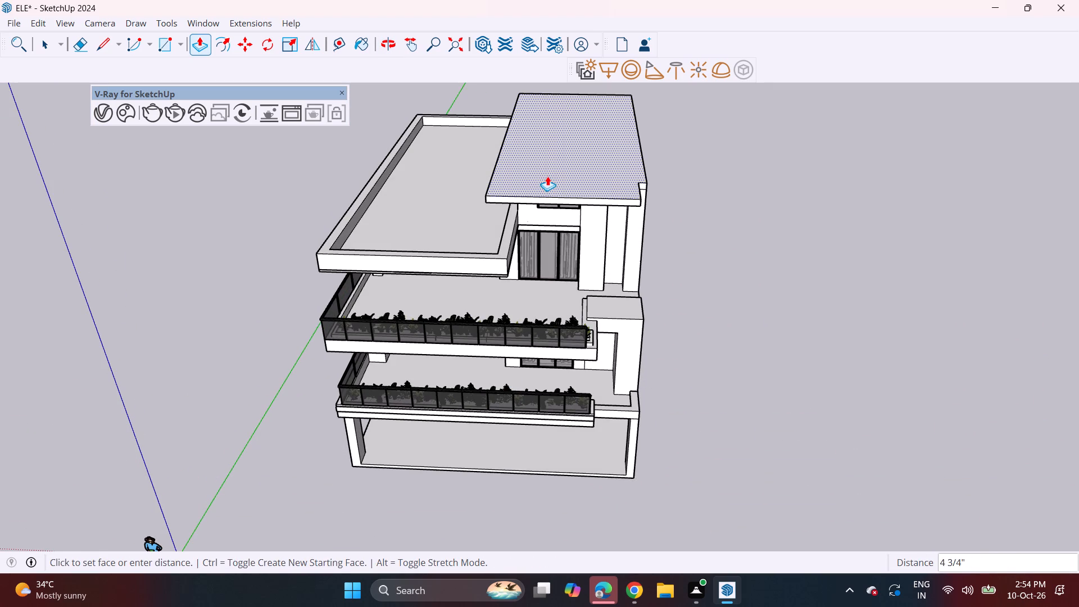
left_click(548, 175)
Erase the leftover edges on the higher roof slab and at the adjoining side wall's top corner.
middle_click_drag(560, 225, 590, 93)
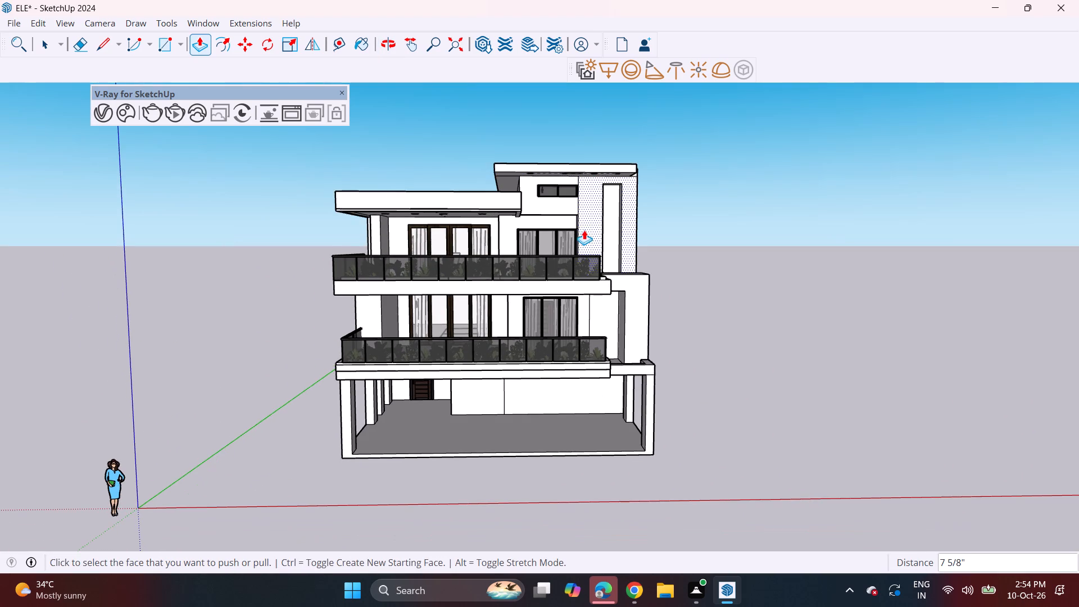
middle_click_drag(583, 201, 581, 178)
scroll(454, 146, "up", 3)
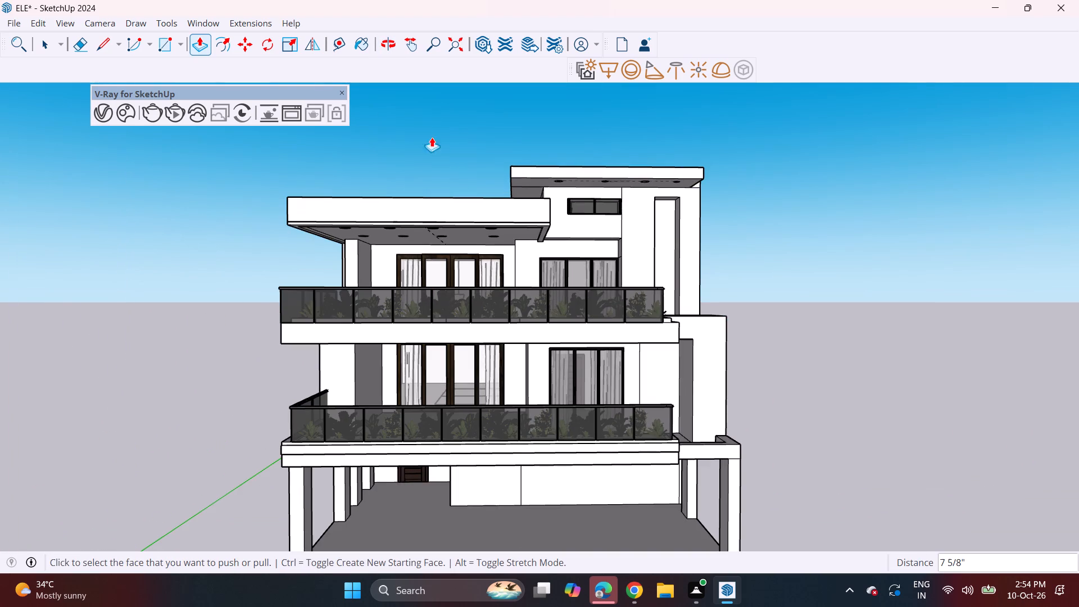
left_click(79, 44)
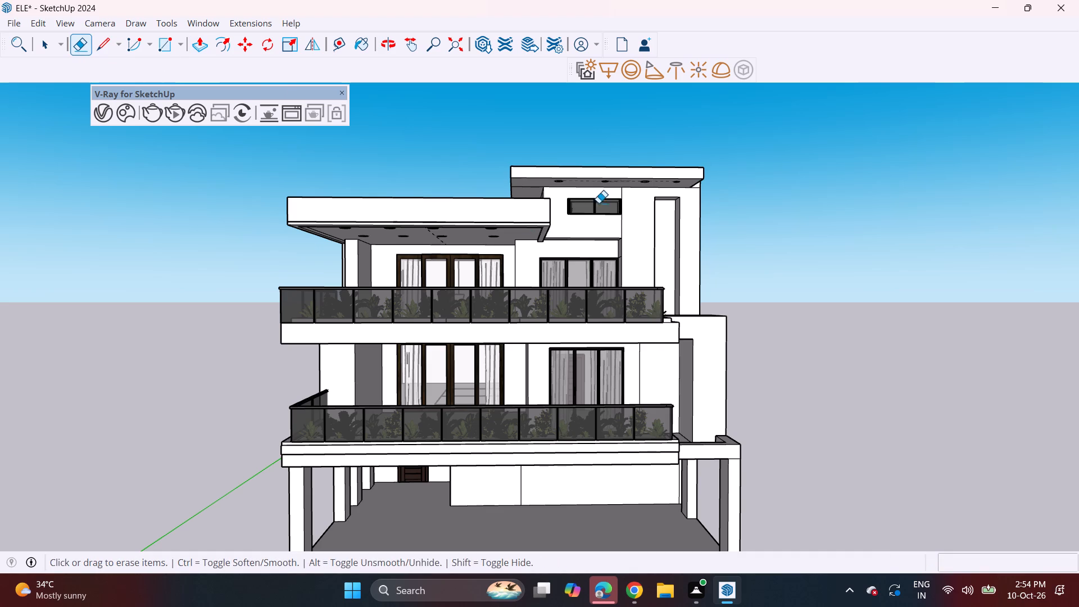
scroll(614, 197, "up", 5)
left_click(493, 180)
scroll(504, 184, "down", 3)
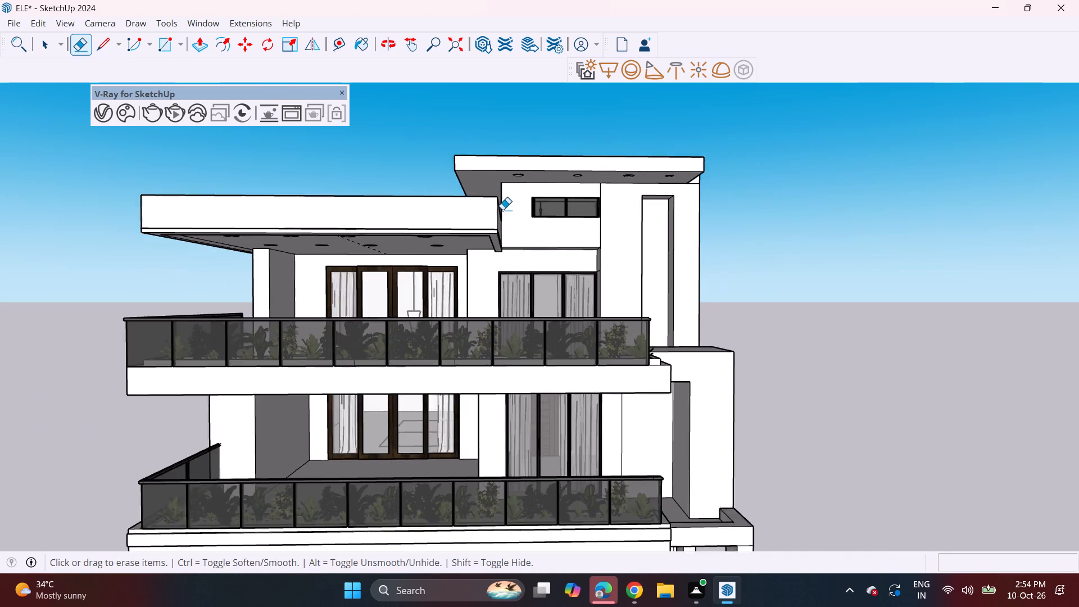
scroll(502, 210, "down", 2)
middle_click_drag(508, 321, 517, 311, "shift")
scroll(677, 211, "up", 3)
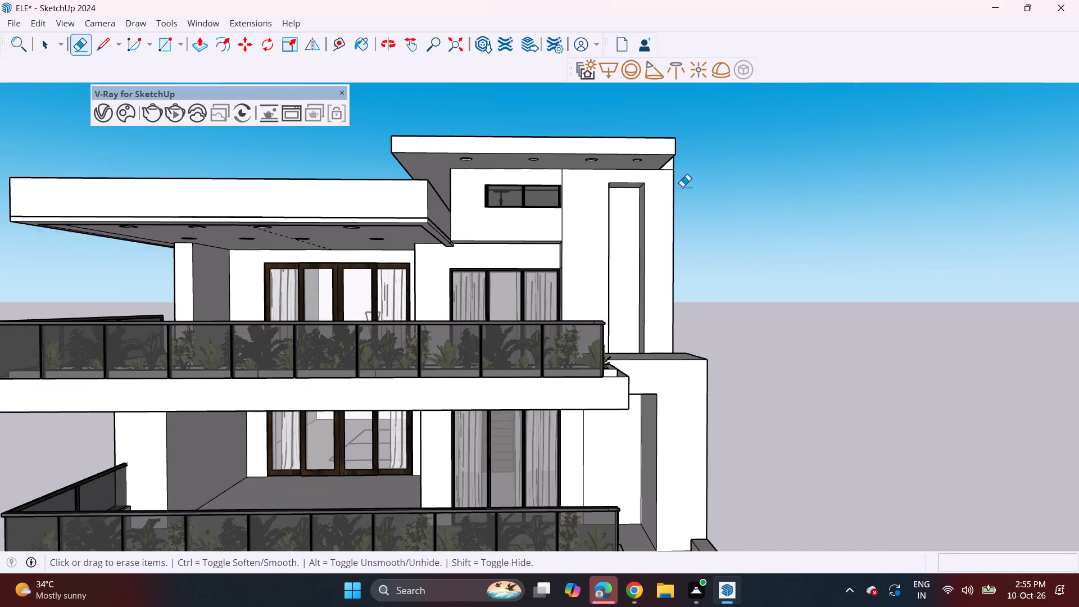
scroll(682, 187, "up", 1)
middle_click_drag(620, 201, 605, 208)
middle_click_drag(669, 156, 634, 178)
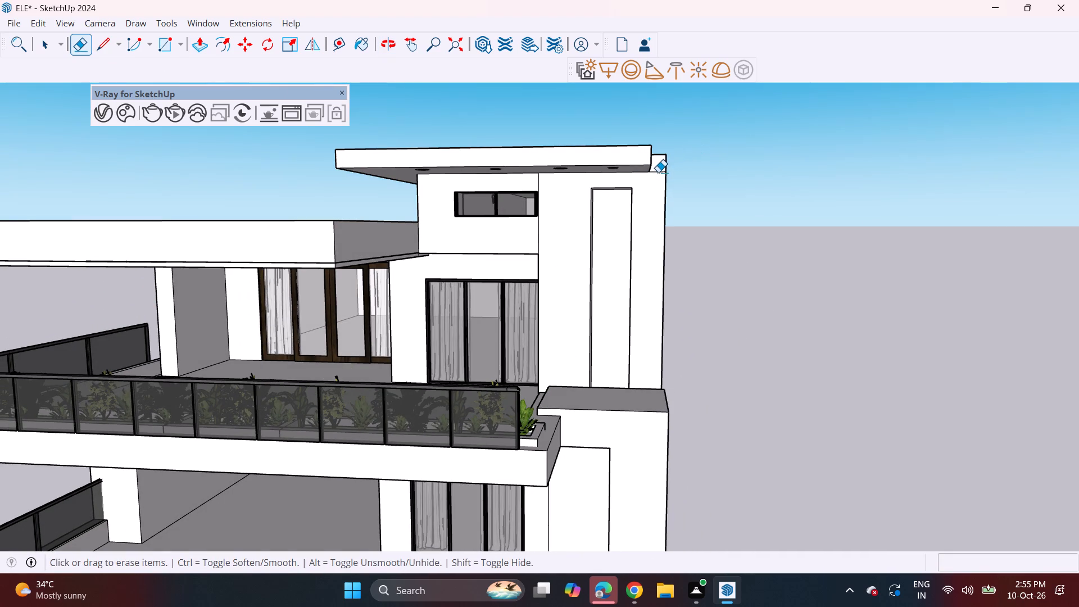
double_click(658, 172)
middle_click_drag(615, 238, 642, 192)
scroll(630, 217, "down", 7)
middle_click_drag(508, 365, 564, 324)
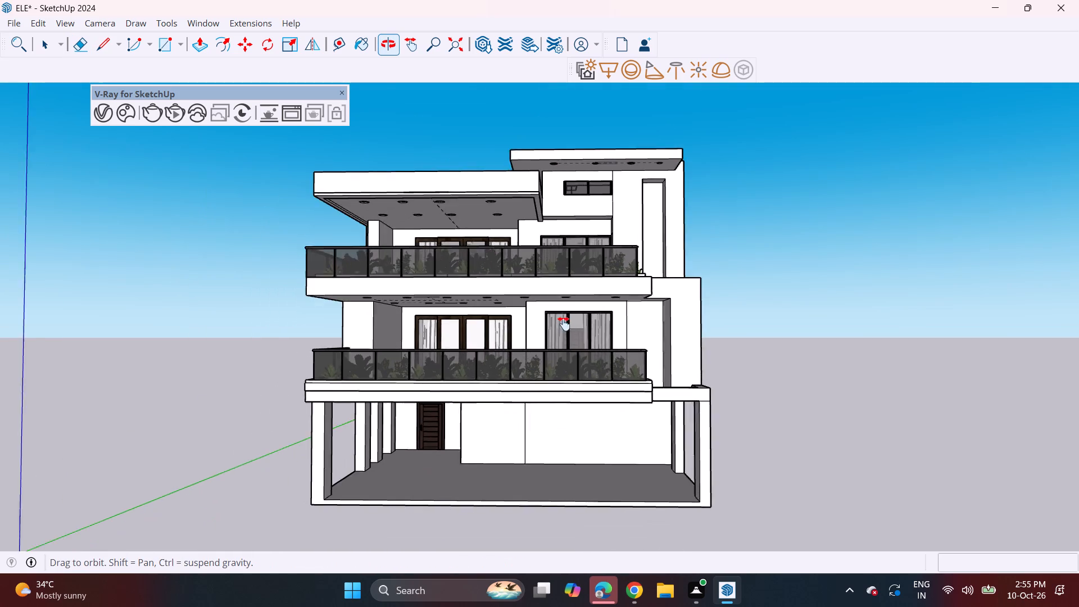
Push/Pull the front face of the narrow side slab beside the lower balcony outward about 1' 3".
middle_click_drag(564, 324, 545, 393)
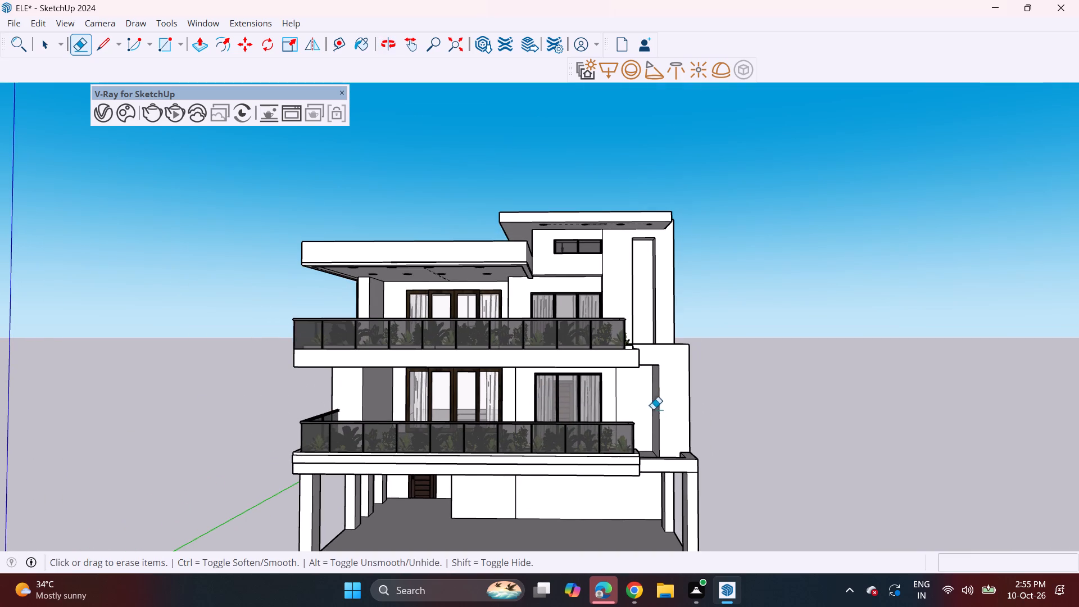
middle_click_drag(647, 429, 607, 339)
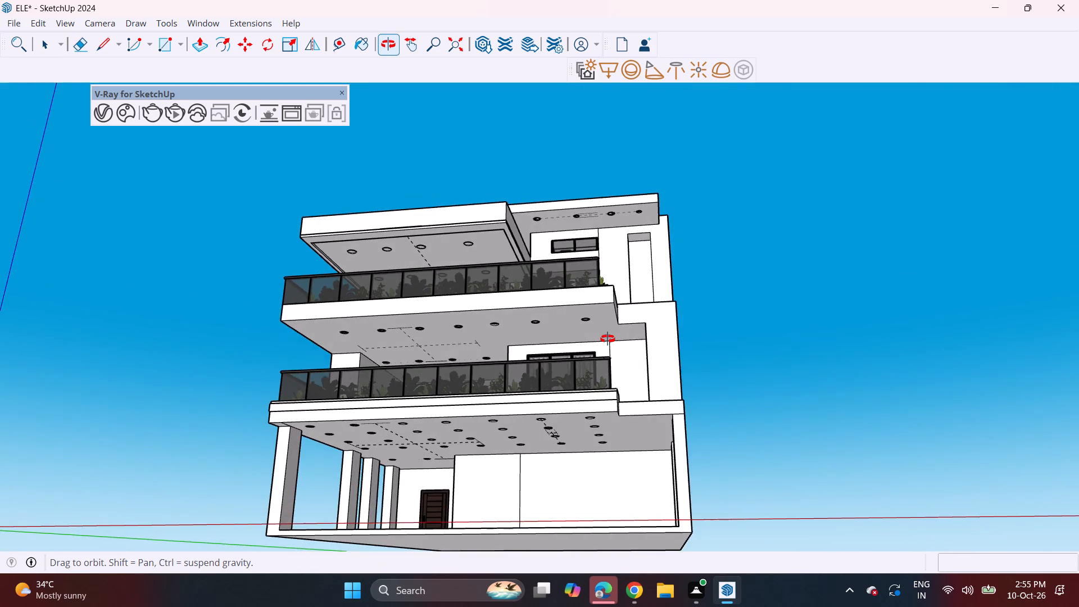
middle_click_drag(607, 339, 321, 398)
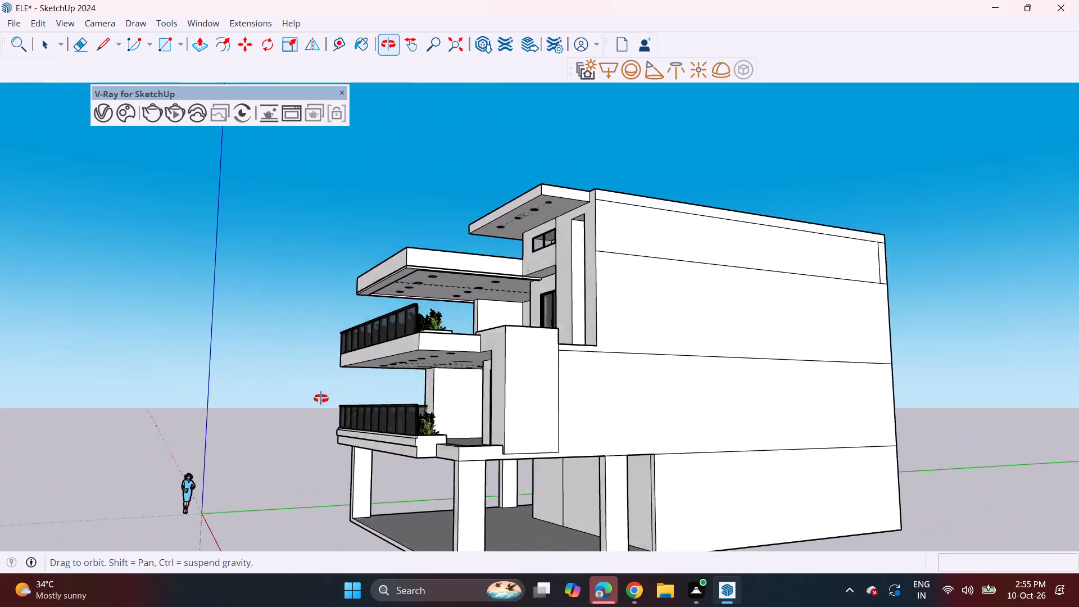
middle_click_drag(321, 398, 309, 392)
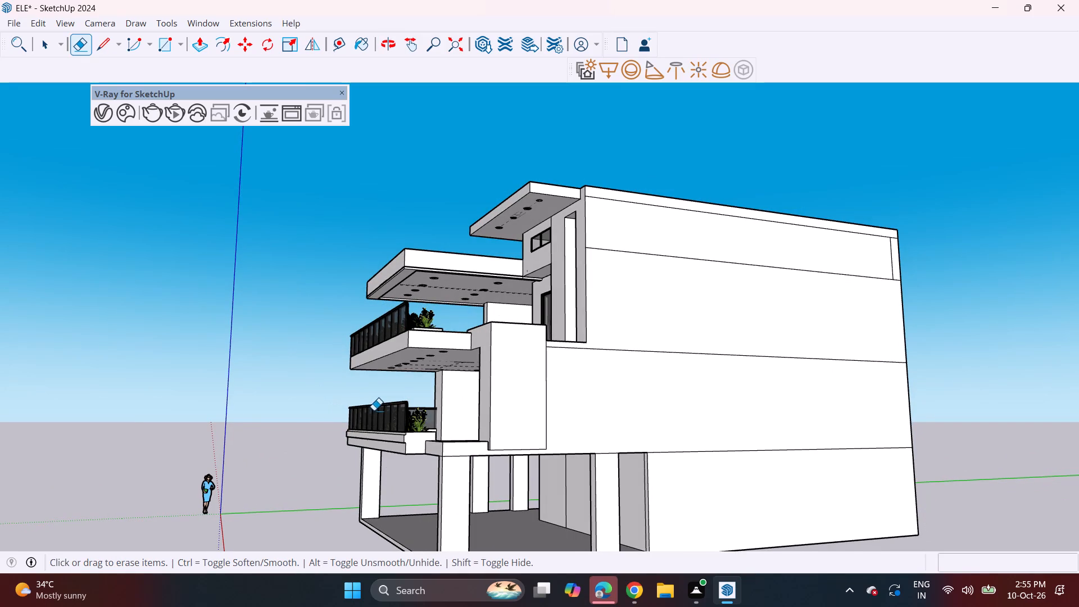
scroll(505, 596, "up", 4)
scroll(487, 469, "up", 3)
middle_click_drag(427, 449, 511, 447)
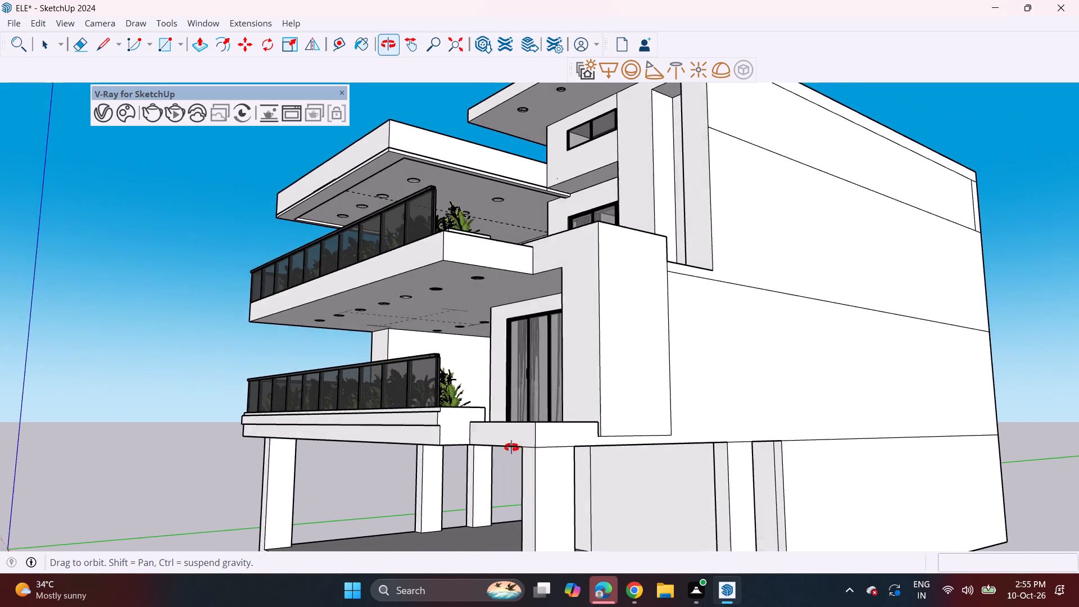
middle_click_drag(511, 447, 516, 446)
key("space")
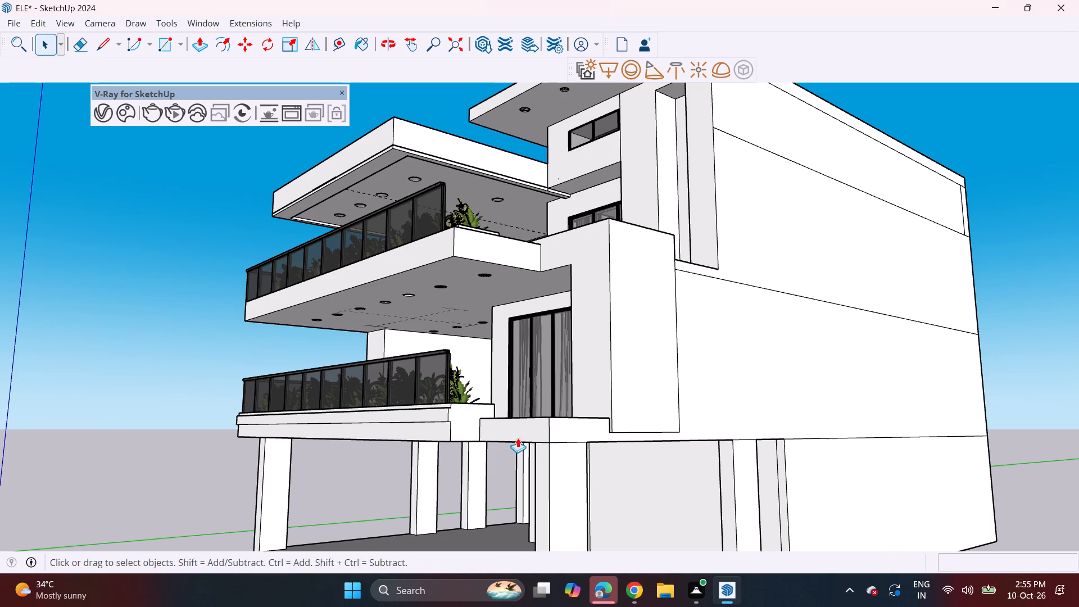
key("p")
left_click(525, 436)
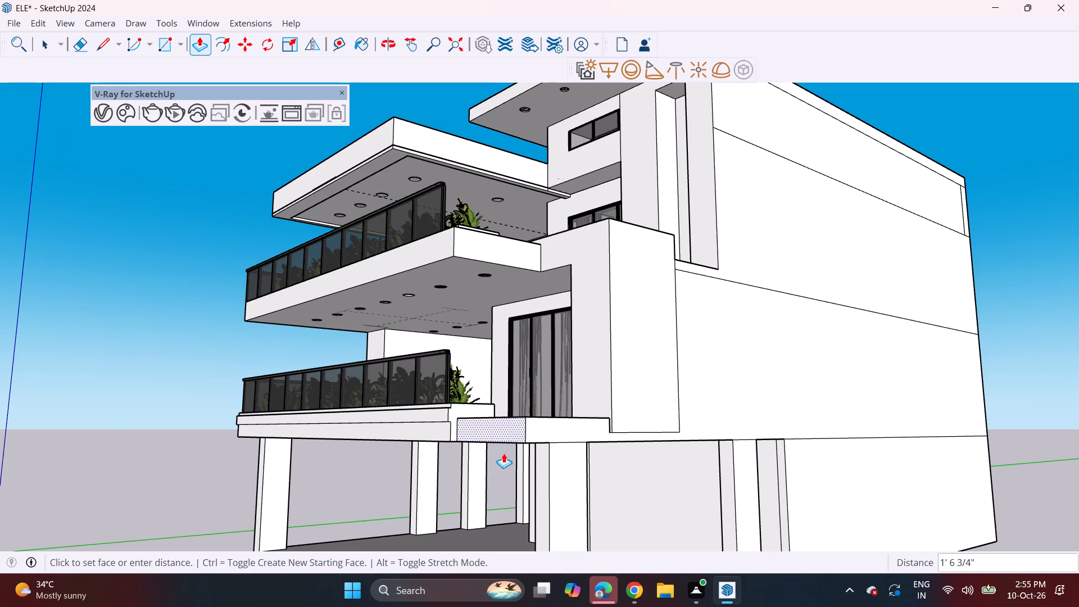
left_click(506, 452)
Import the Round+Planter+with+Plant_251006 model and place it at the left front corner of the upper balcony.
middle_click_drag(463, 466, 599, 438)
scroll(600, 442, "down", 5)
middle_click_drag(552, 460, 611, 475)
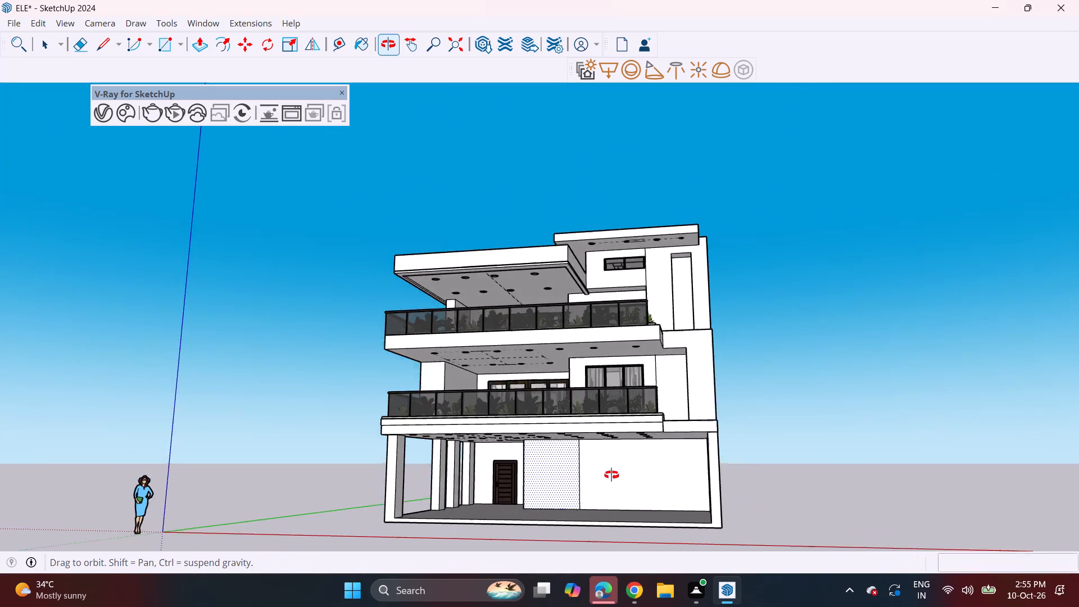
middle_click_drag(611, 475, 643, 475)
scroll(645, 468, "down", 2)
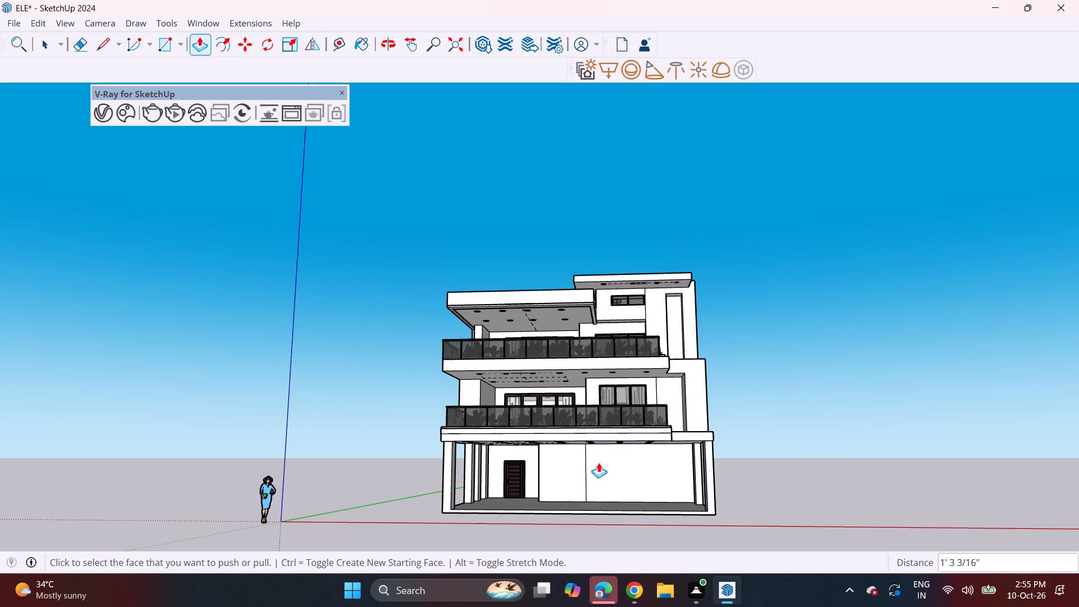
middle_click_drag(508, 450, 532, 504)
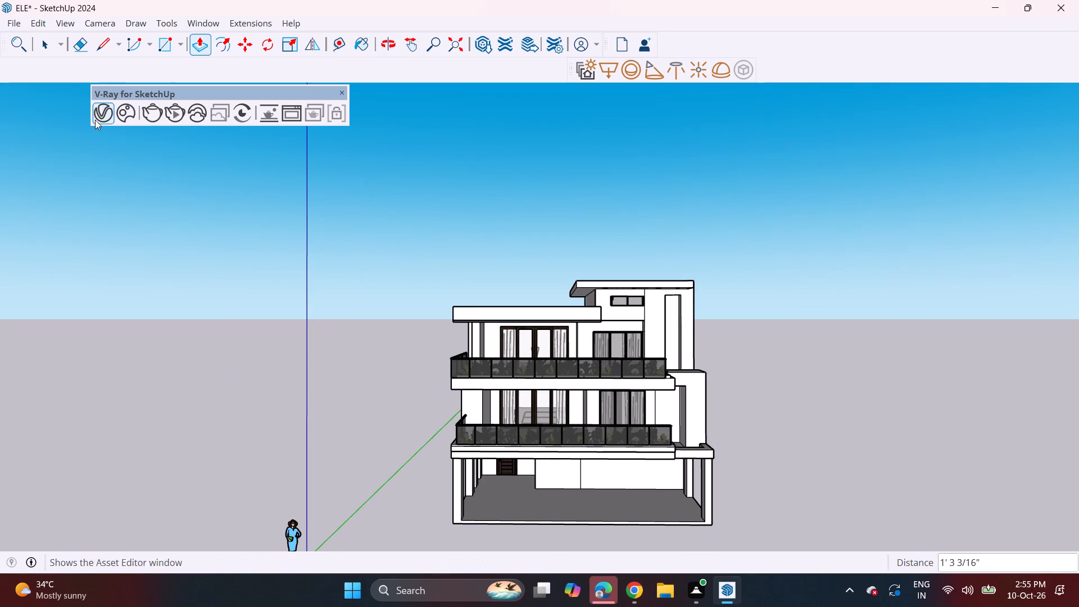
left_click(15, 18)
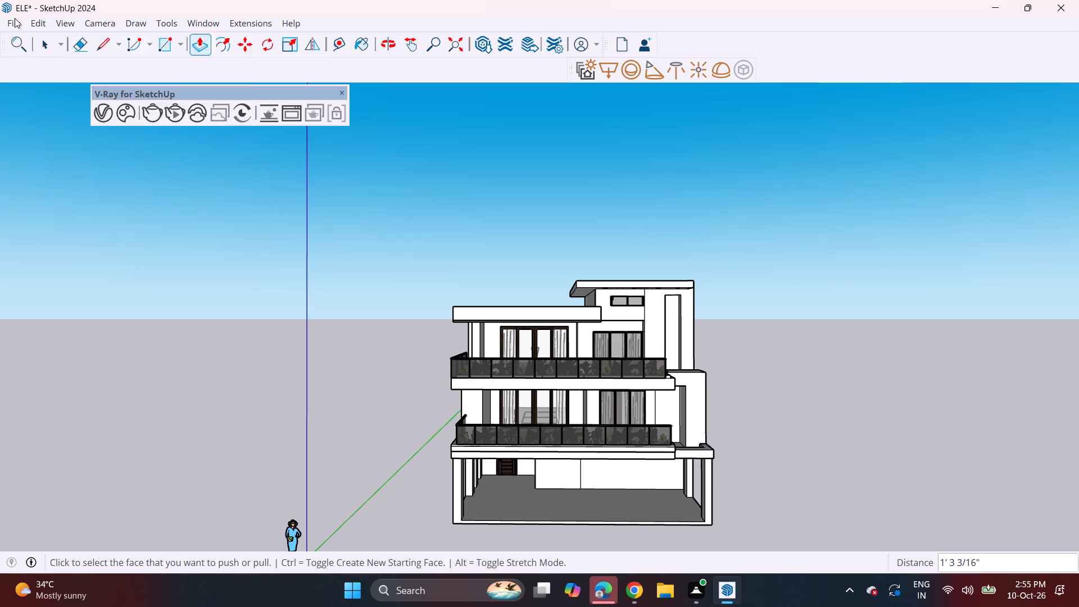
left_click(49, 227)
scroll(239, 208, "down", 10)
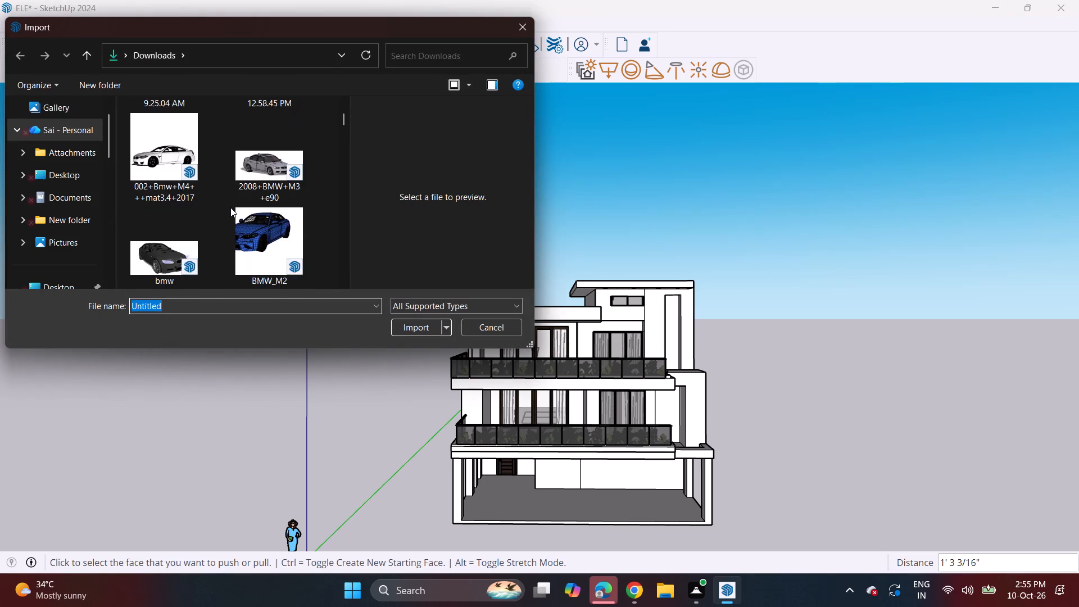
scroll(228, 209, "up", 6)
left_click(157, 246)
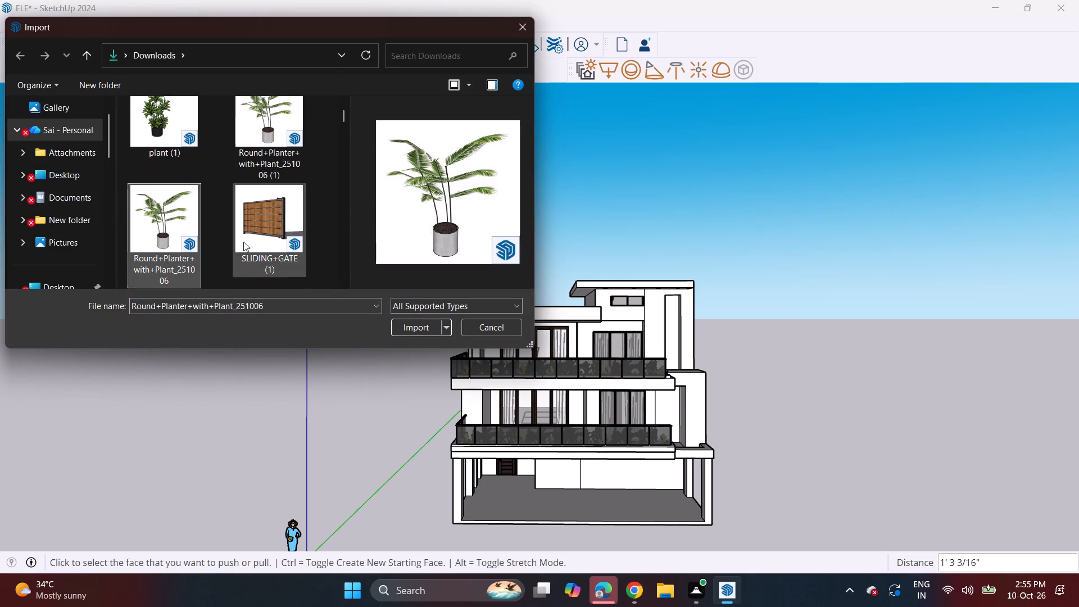
left_click(410, 331)
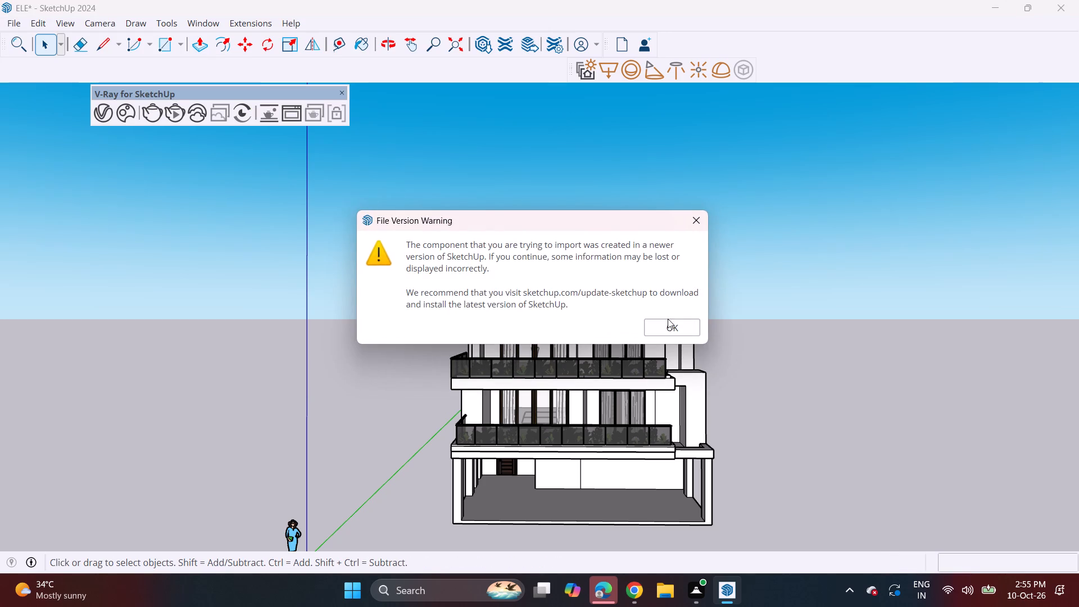
double_click(665, 327)
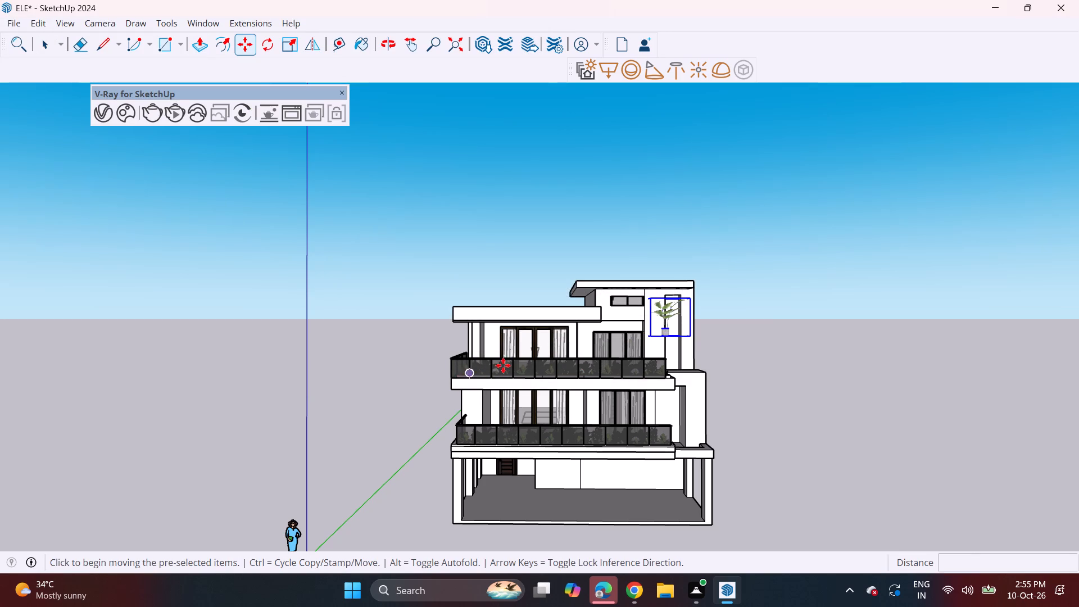
left_click(650, 341)
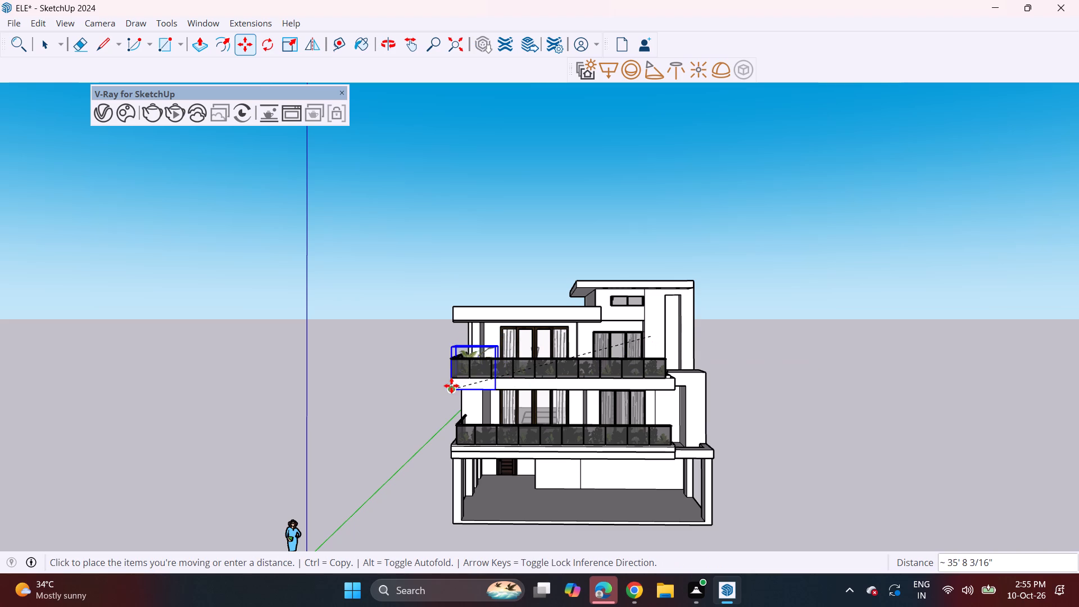
left_click(451, 376)
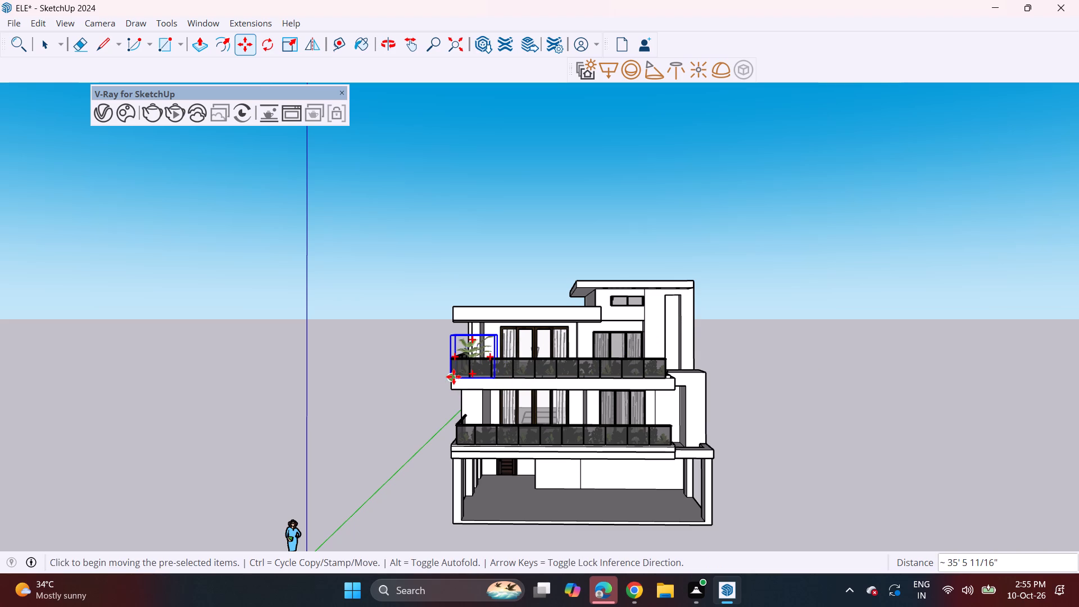
Copy the potted plant from the upper balcony to the right end and then the left end of the lower balcony.
left_click(454, 377)
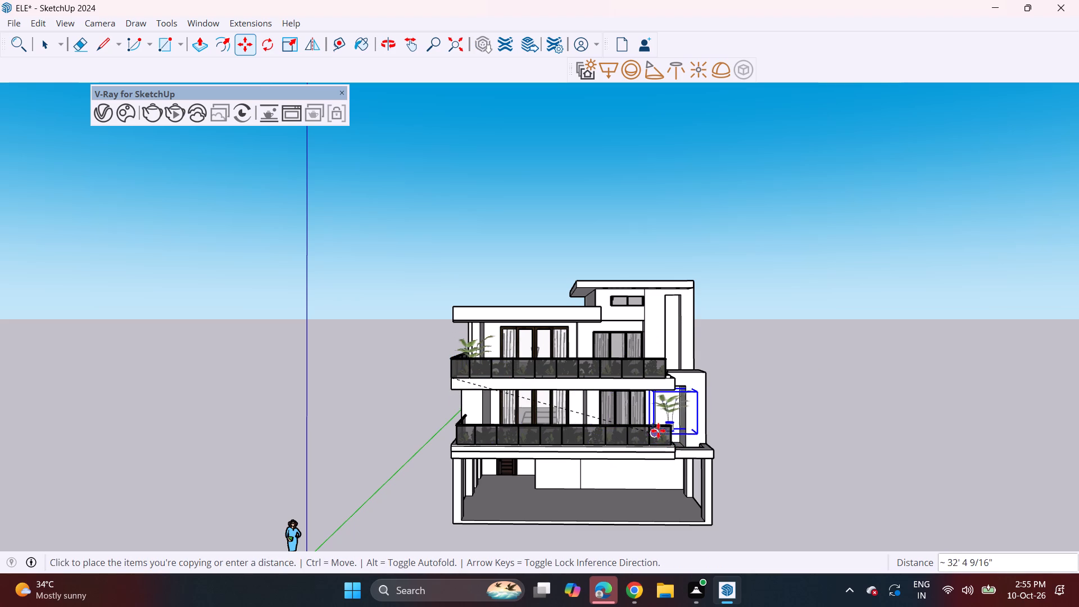
scroll(626, 436, "up", 4)
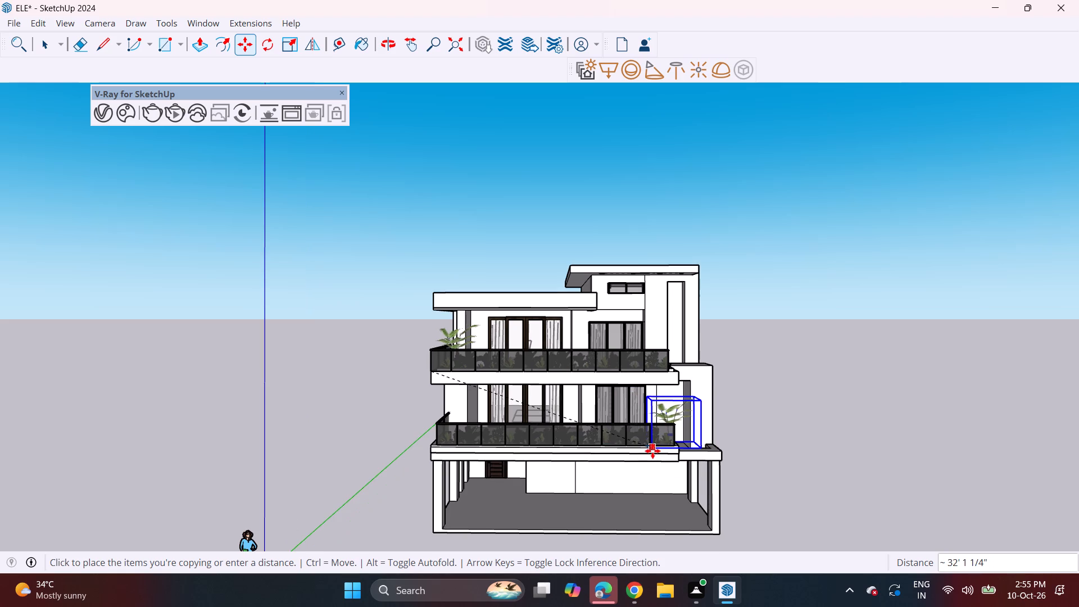
left_click(652, 451)
left_click(655, 451)
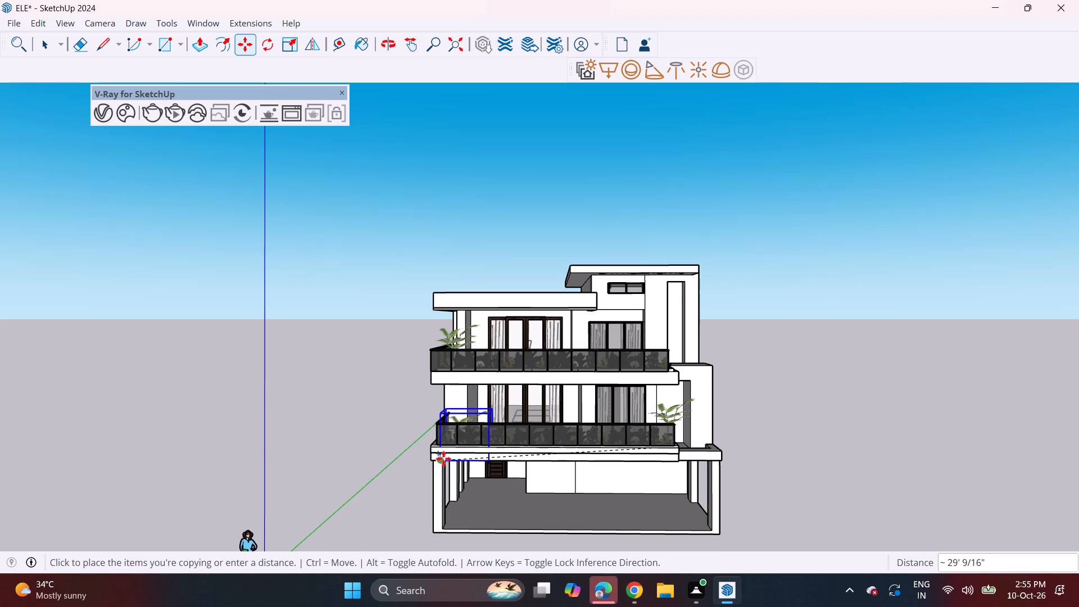
left_click(428, 449)
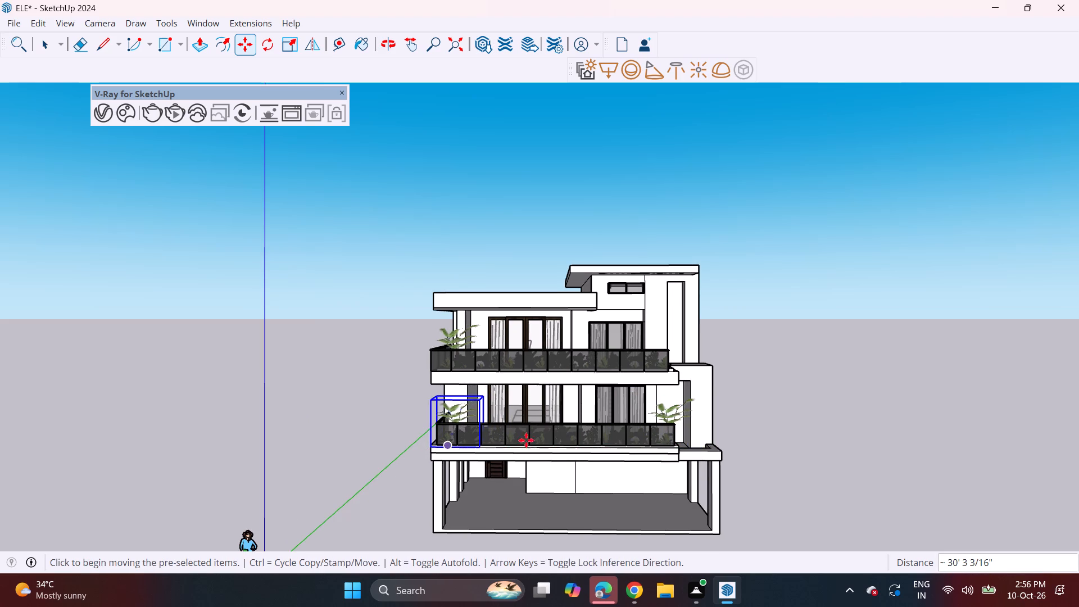
key("space")
left_click(769, 328)
Draw an upright rectangle about 1' 5" by 5 3/8" on the lower balcony's wall strip beside the sliding window.
middle_click_drag(739, 363, 742, 357)
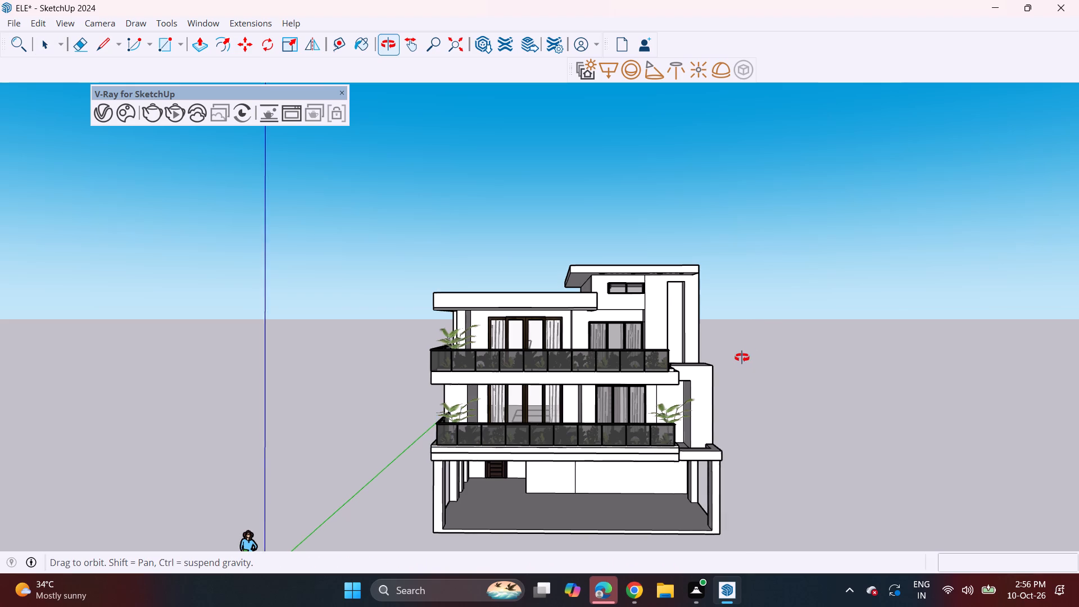
middle_click_drag(742, 357, 746, 348)
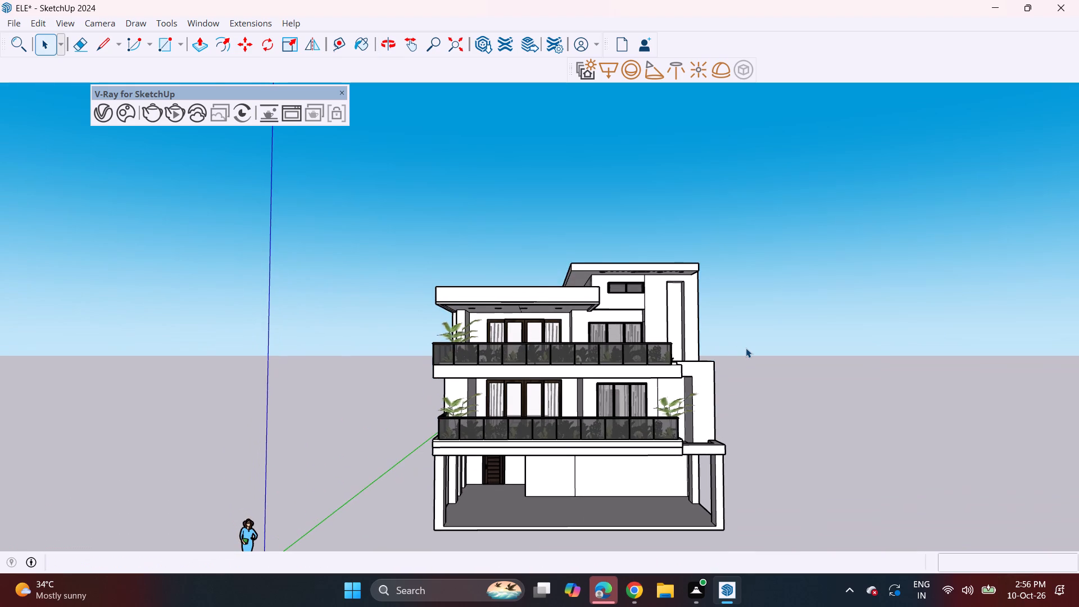
scroll(746, 348, "up", 1)
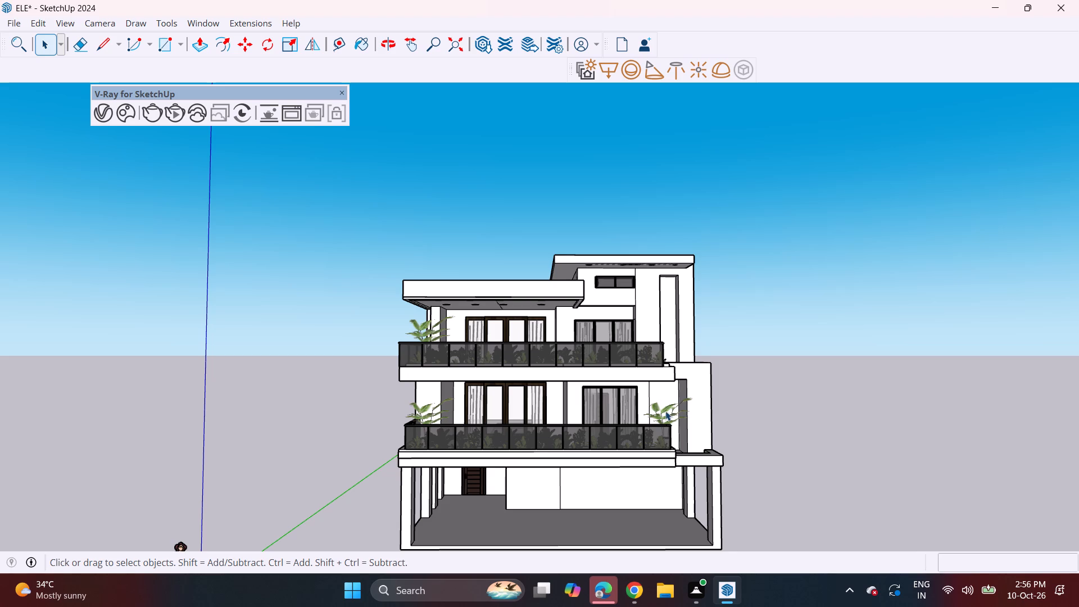
middle_click_drag(663, 411, 618, 318, "shift")
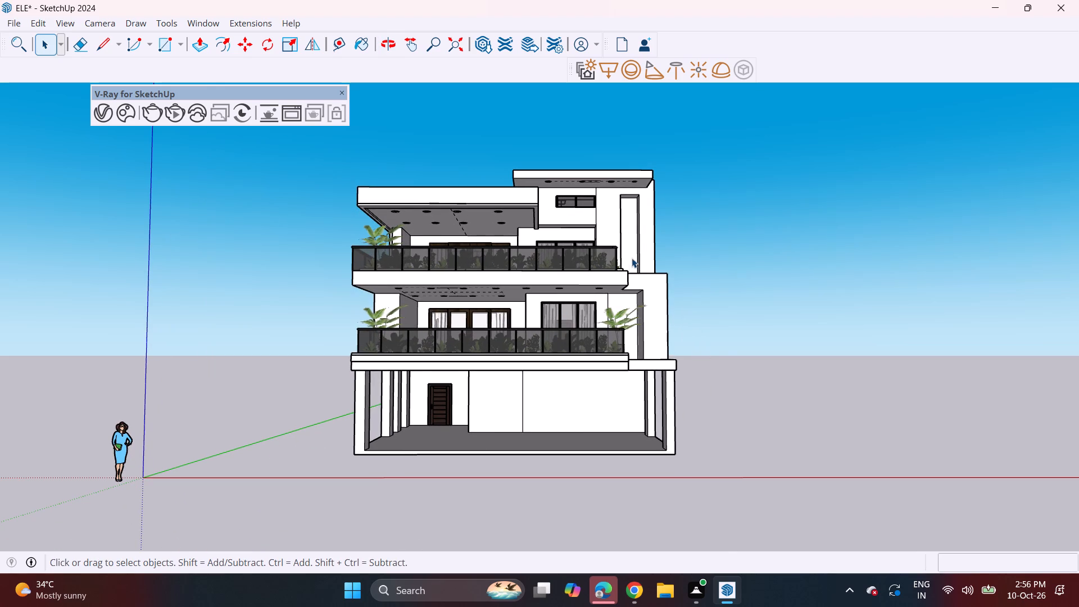
scroll(634, 264, "up", 3)
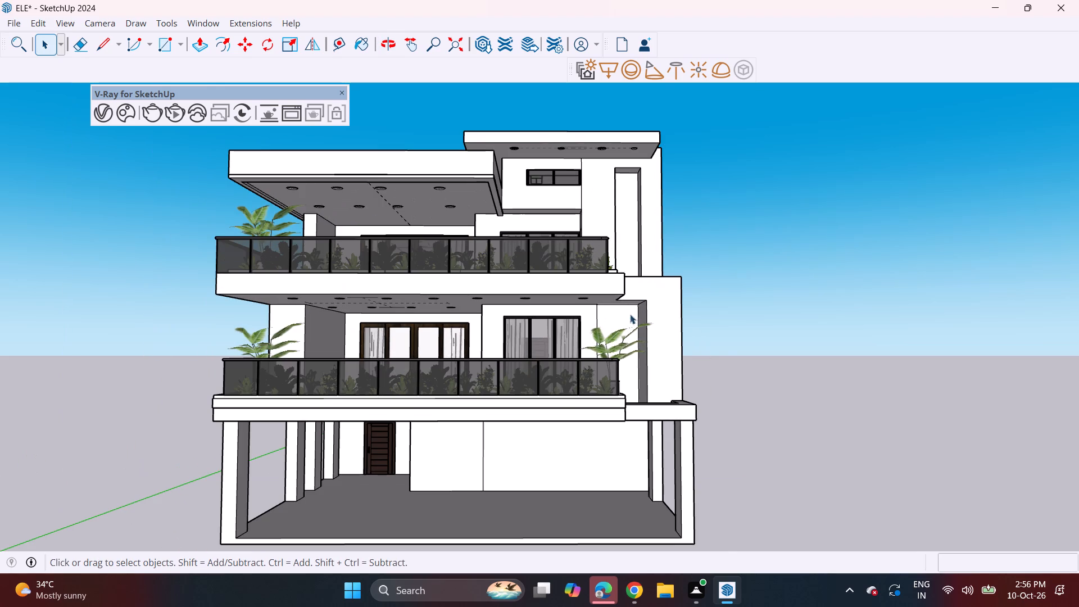
scroll(635, 328, "up", 4)
middle_click_drag(628, 347, 615, 378)
scroll(610, 355, "up", 9)
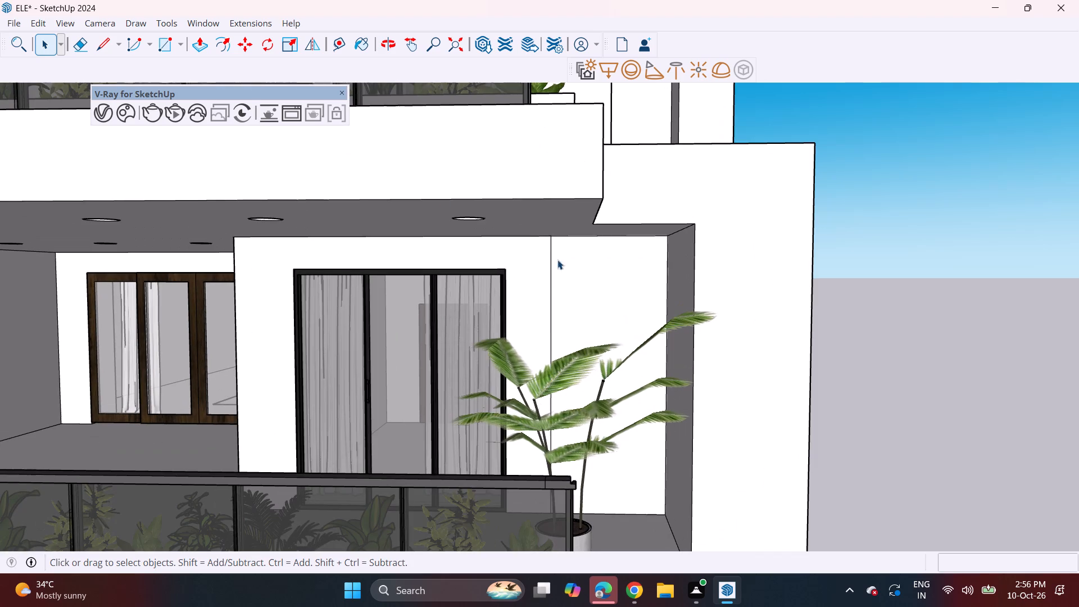
left_click(170, 42)
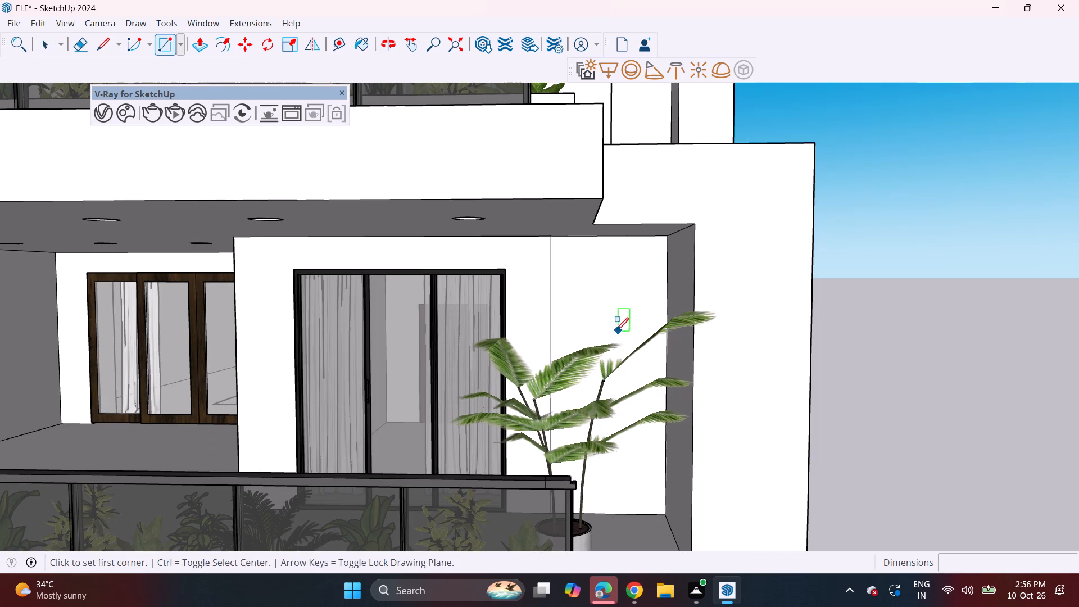
left_click(601, 328)
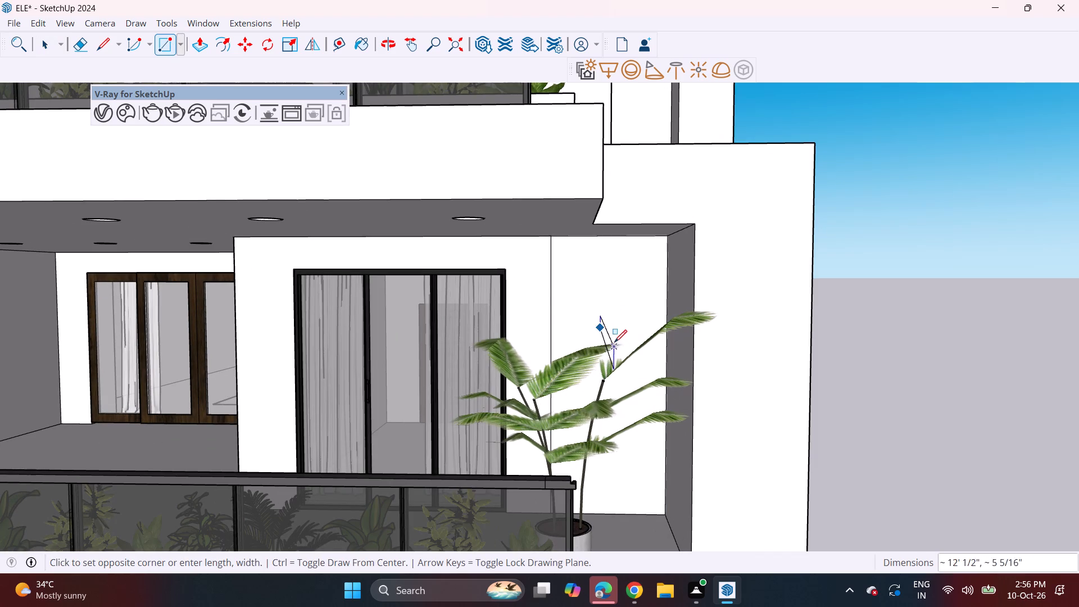
middle_click_drag(612, 348, 511, 422)
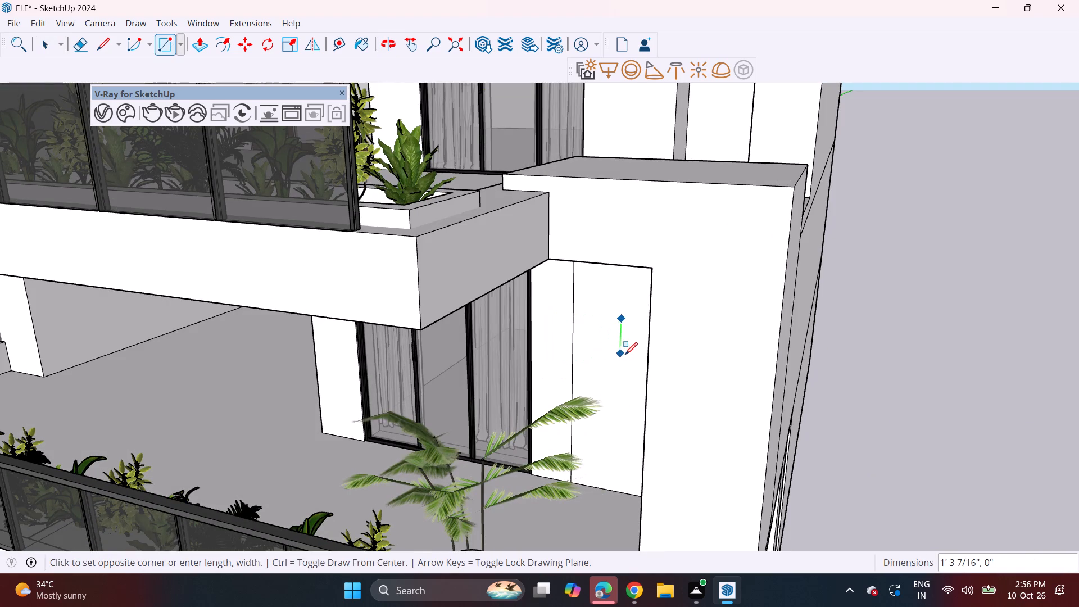
left_click(632, 359)
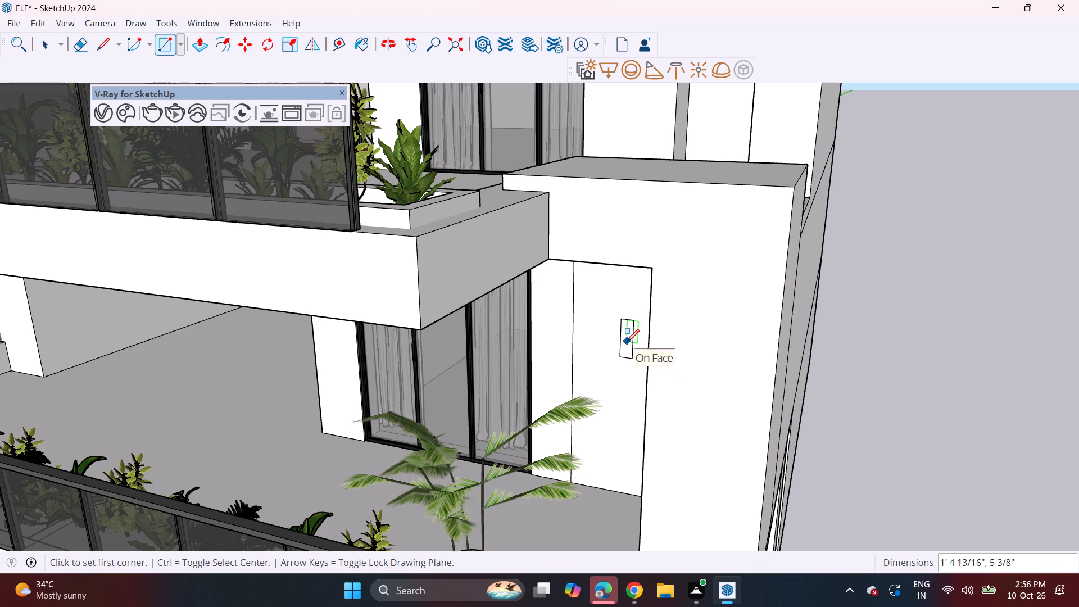
Push/Pull the small wall rectangle outward about 10 1/2" to form a block for a wall light.
key("space")
left_click(629, 341)
key("p")
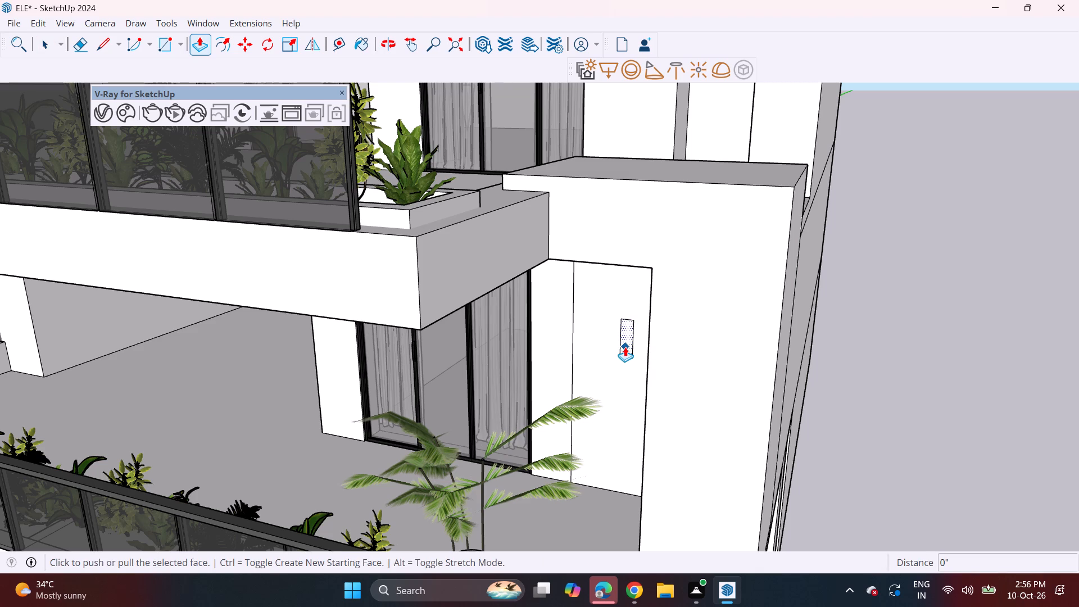
key("Escape")
left_click(624, 342)
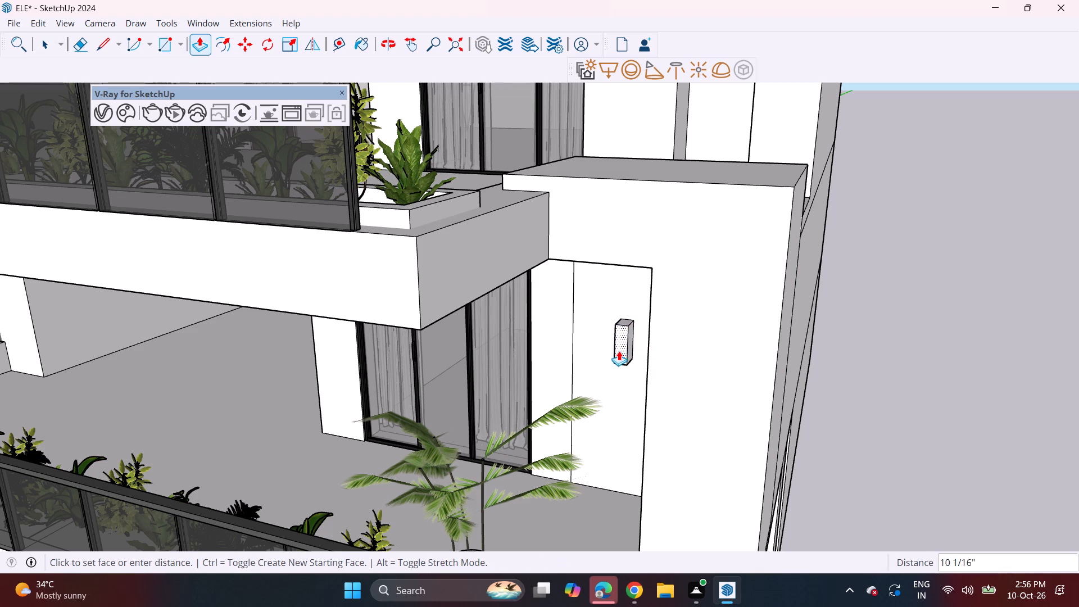
left_click(619, 351)
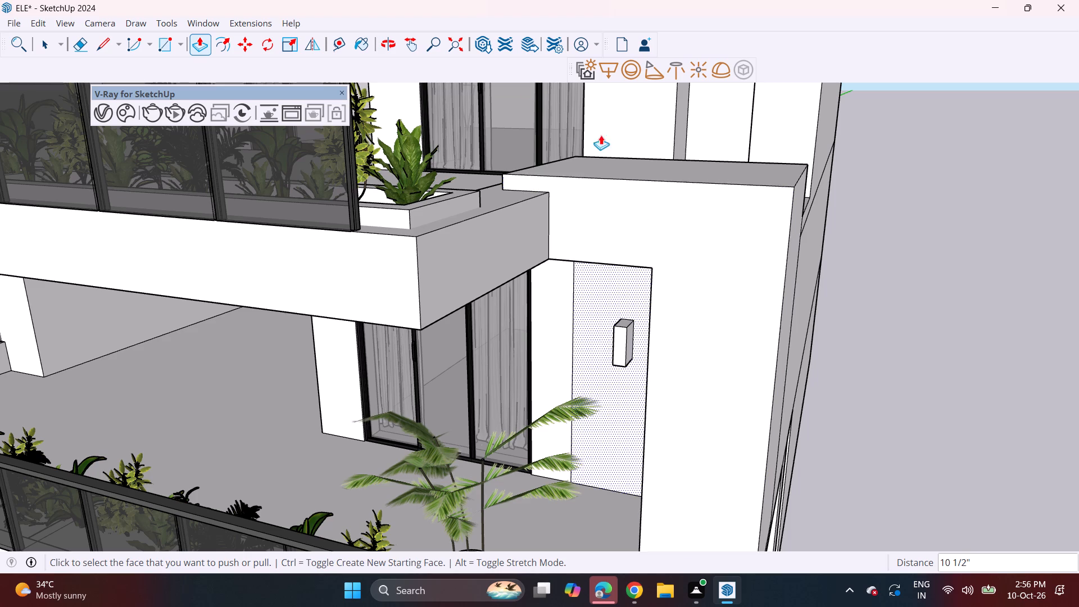
Draw an upright rectangle about 6 5/16" by 1' 9 7/8" on the upper balcony's wall between the sliding window and the tall recess.
scroll(586, 247, "down", 3)
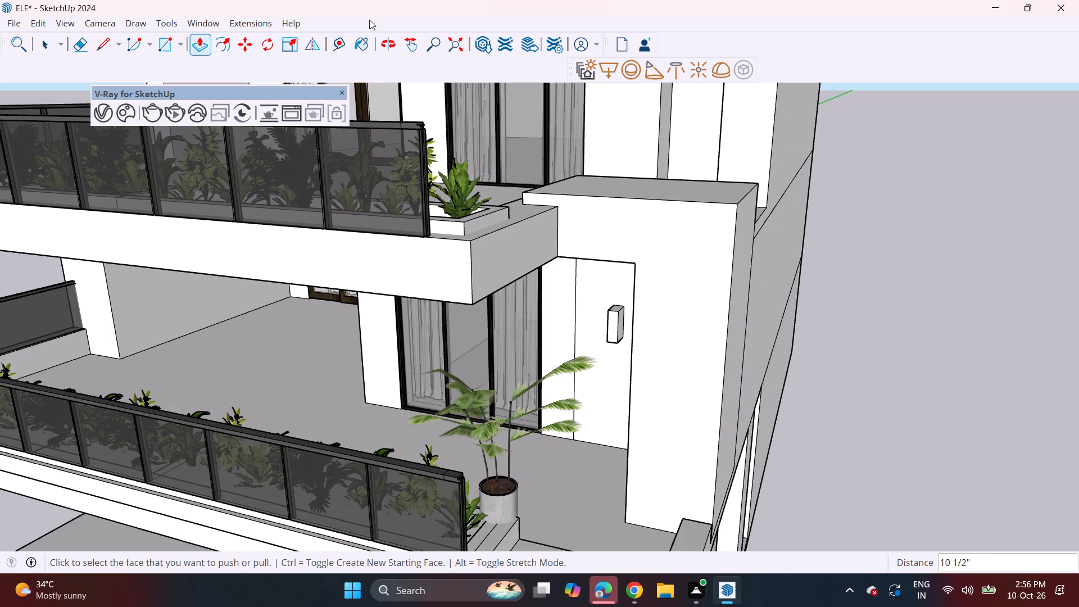
middle_click_drag(555, 141, 470, 287, "shift")
middle_click_drag(480, 259, 501, 235)
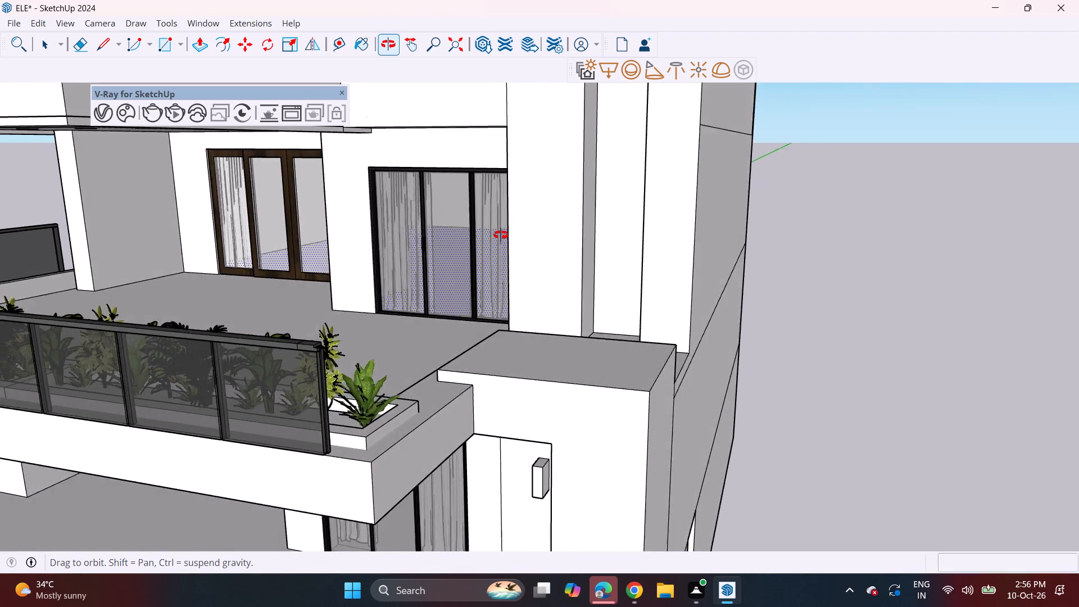
middle_click_drag(501, 235, 565, 202)
middle_click_drag(583, 156, 523, 289, "shift")
middle_click_drag(539, 268, 540, 268)
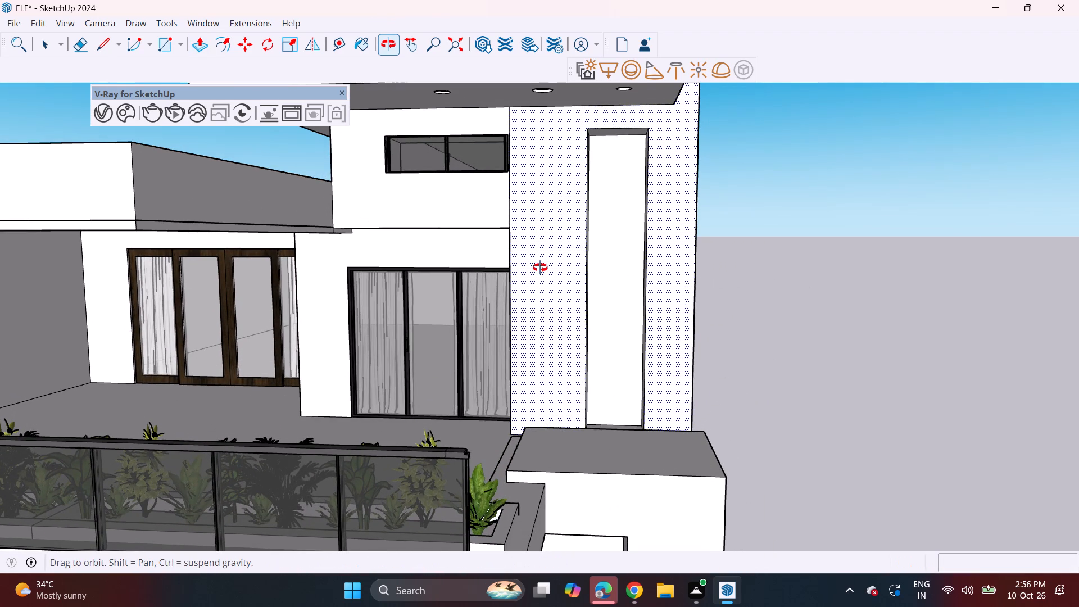
middle_click_drag(540, 268, 554, 270)
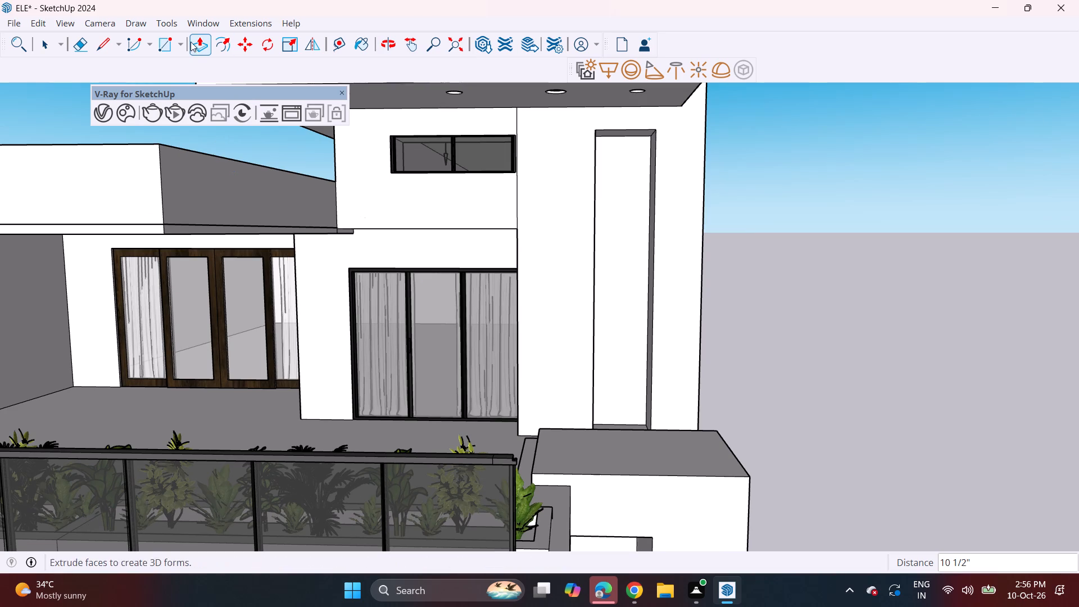
left_click_drag(170, 48, 176, 56)
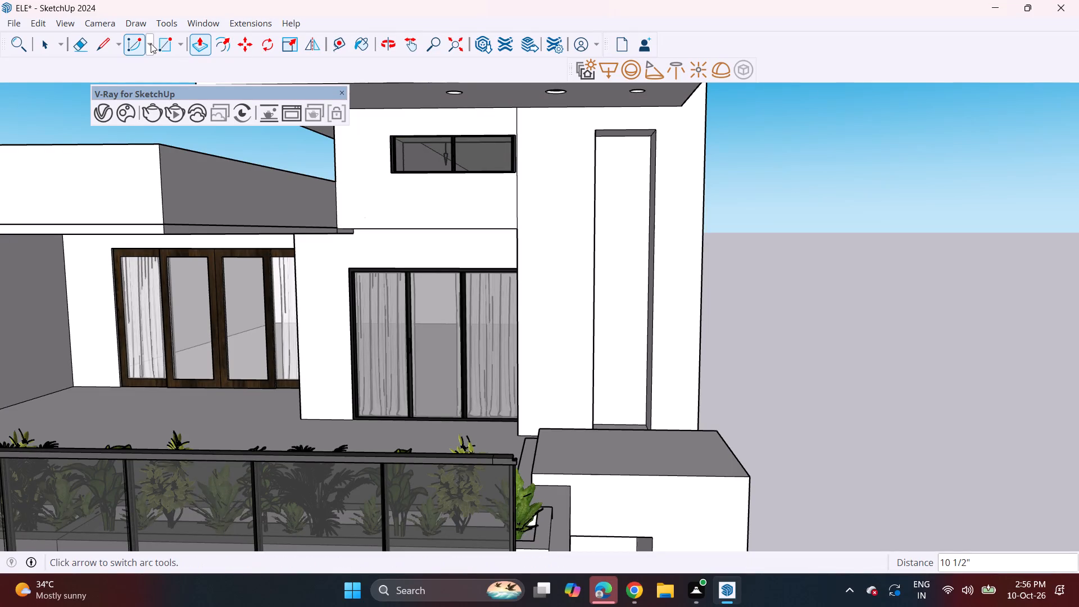
double_click(169, 44)
left_click(550, 223)
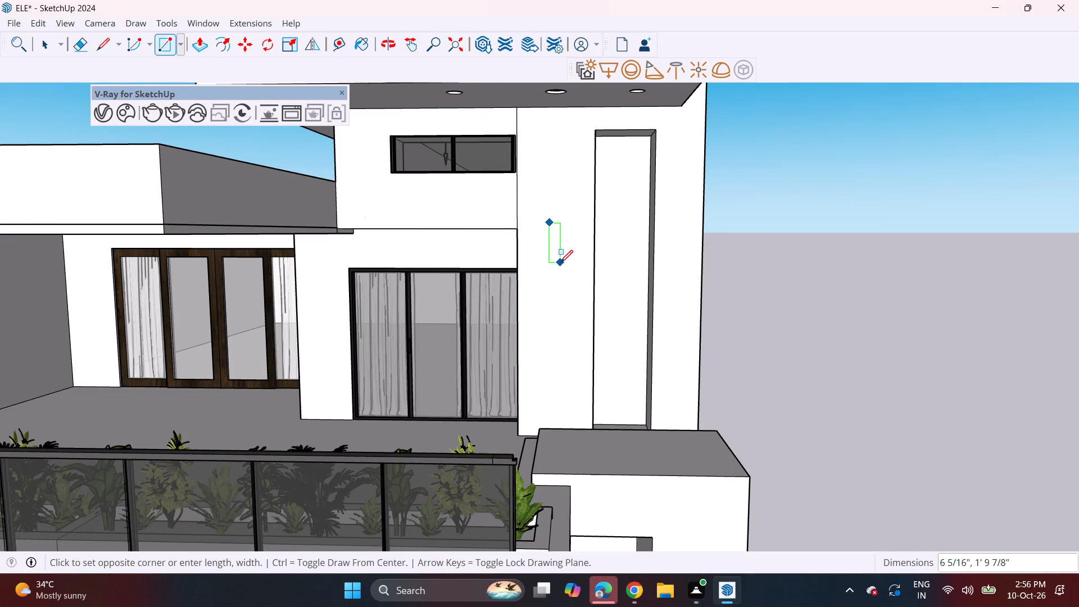
left_click_drag(560, 262, 576, 257)
Push/Pull the upper wall's small rectangle outward about 7 5/16" to form a wall light block.
middle_click_drag(586, 260, 543, 288)
scroll(532, 274, "up", 4)
middle_click_drag(470, 264, 403, 293)
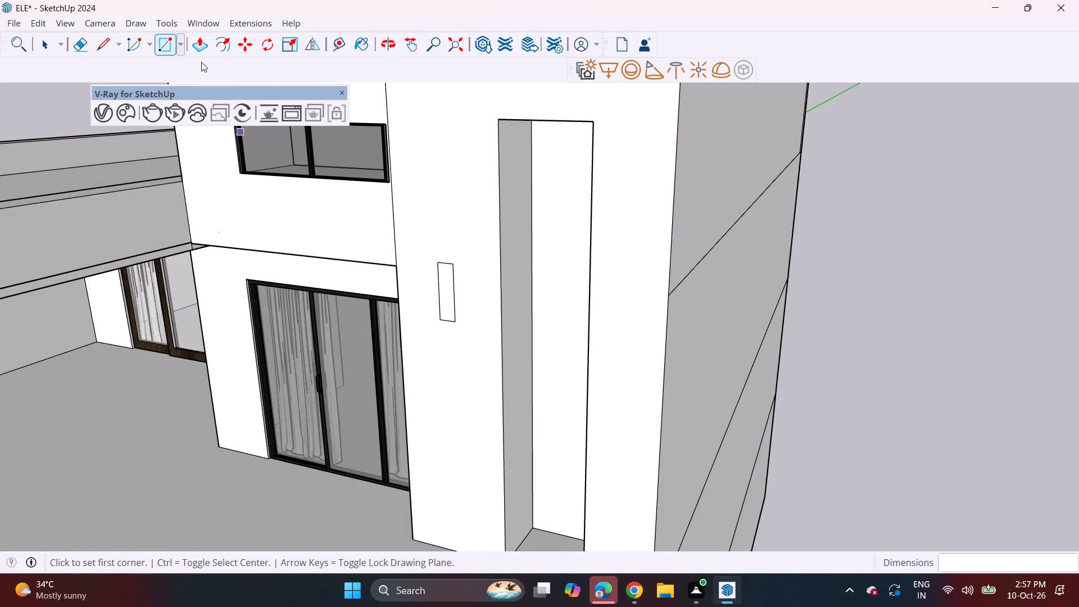
left_click(202, 48)
left_click(450, 300)
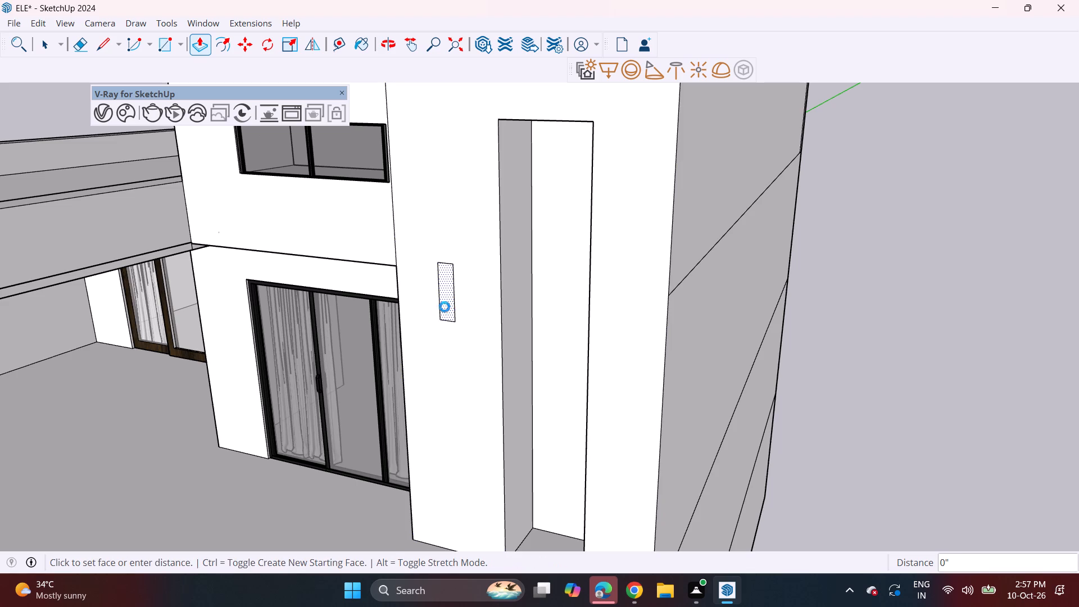
left_click(445, 315)
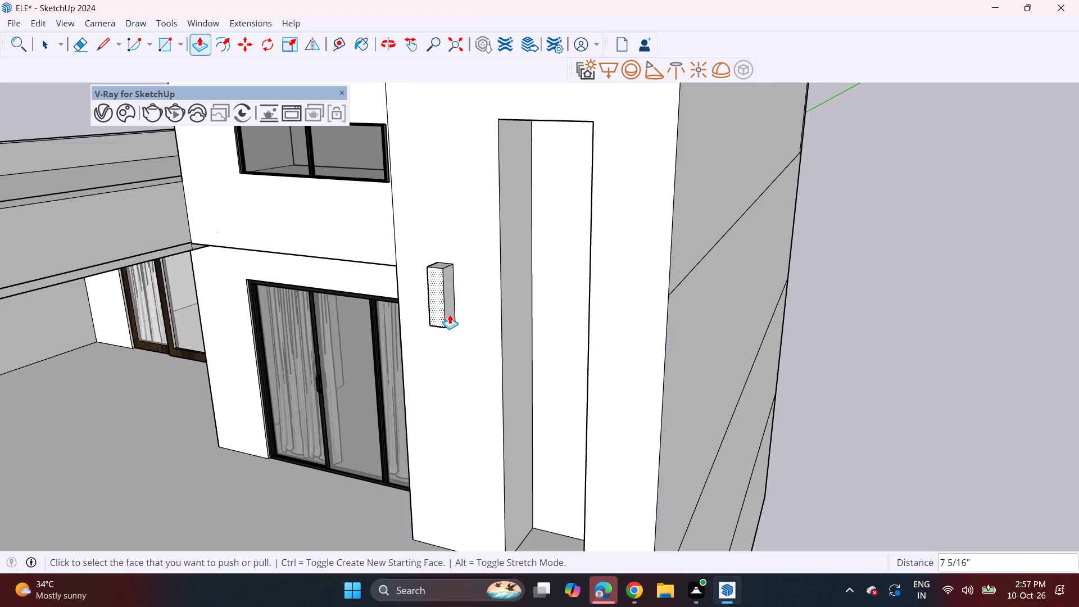
Place a V-Ray spot light at the bottom of the upper balcony's wall light block.
middle_click_drag(468, 301, 568, 255)
left_click(652, 71)
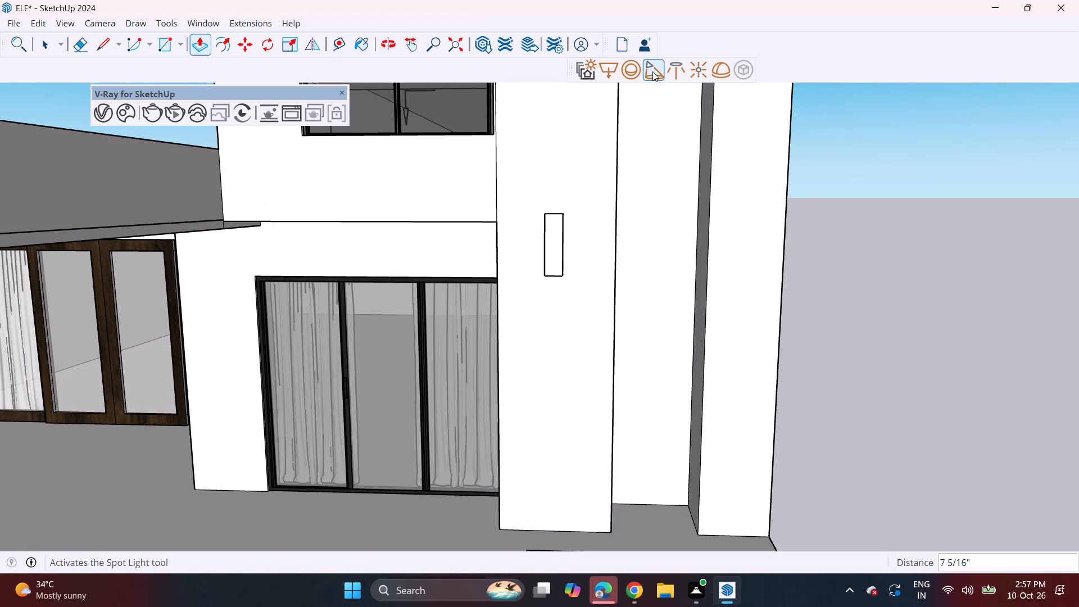
left_click(554, 278)
scroll(565, 248, "up", 2)
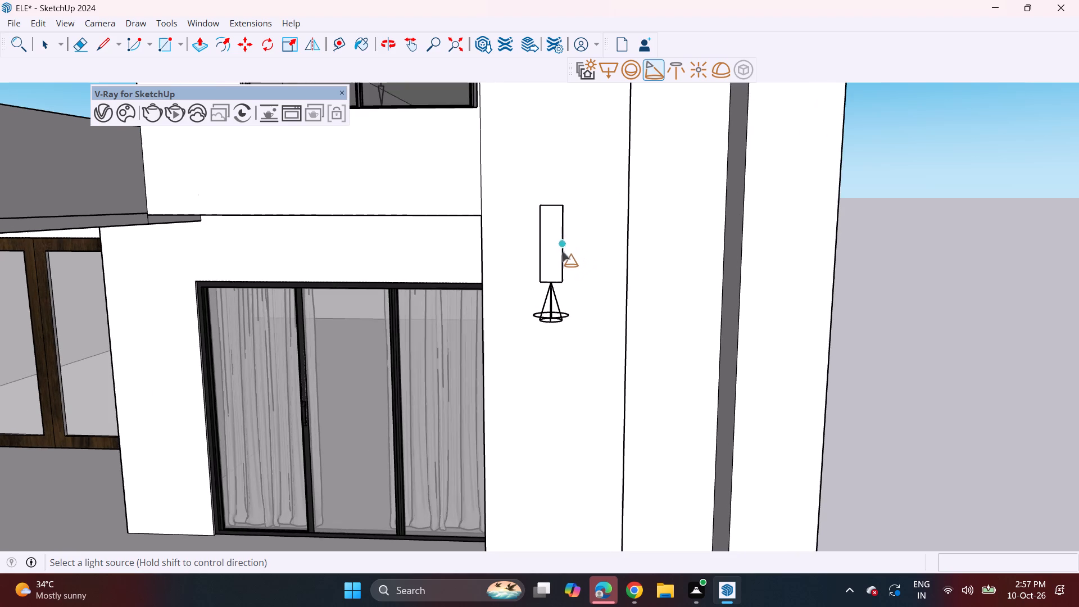
key("space")
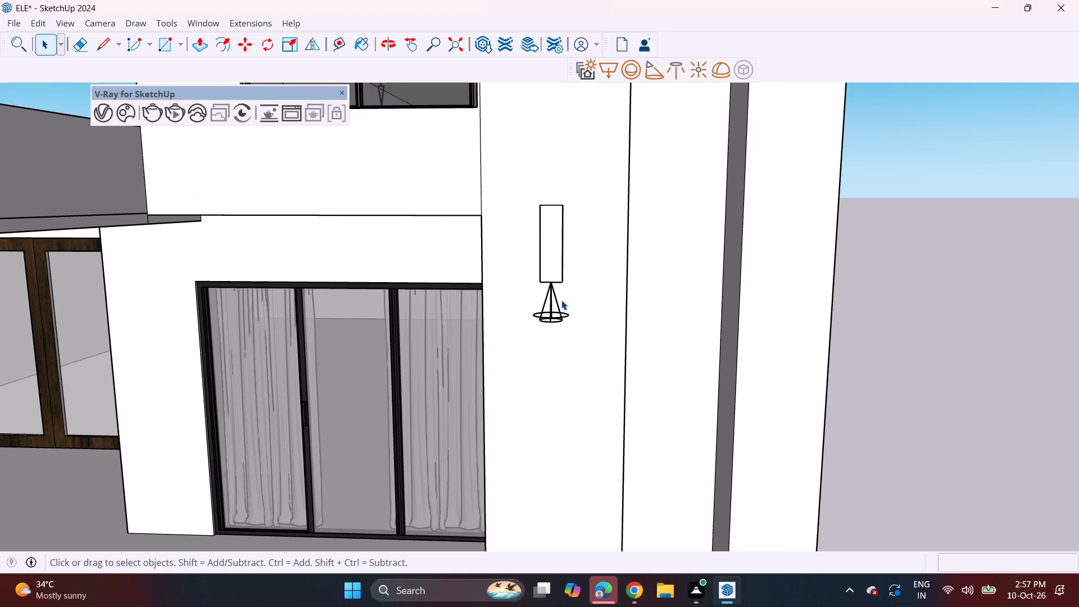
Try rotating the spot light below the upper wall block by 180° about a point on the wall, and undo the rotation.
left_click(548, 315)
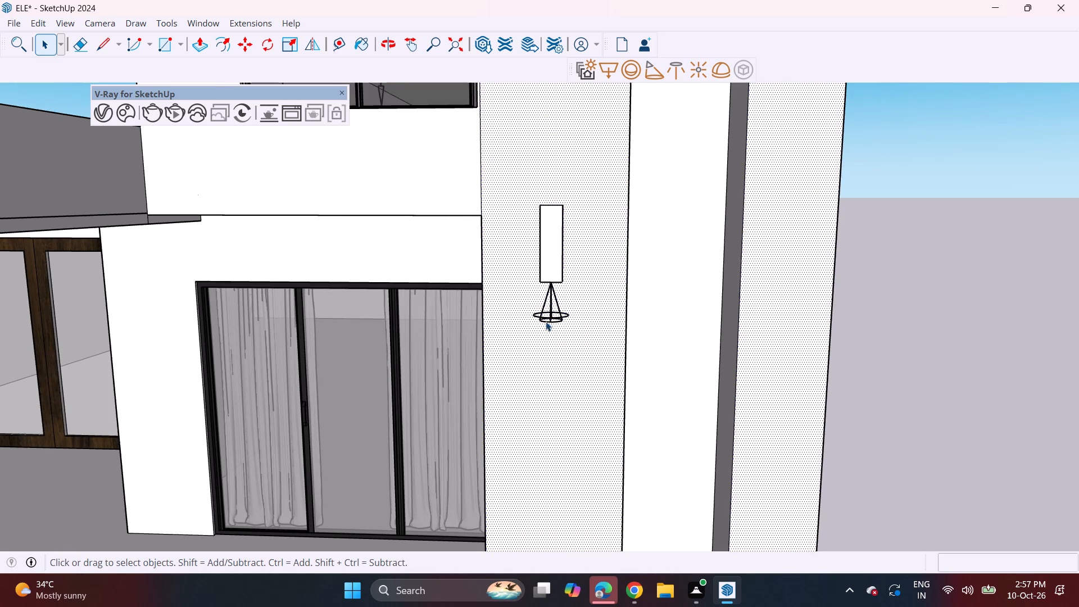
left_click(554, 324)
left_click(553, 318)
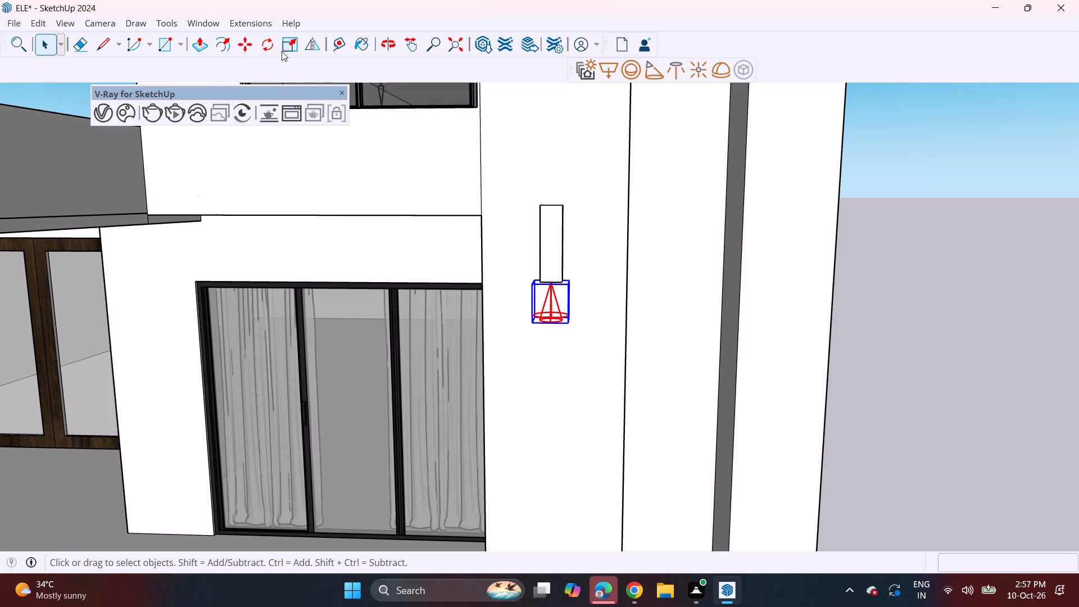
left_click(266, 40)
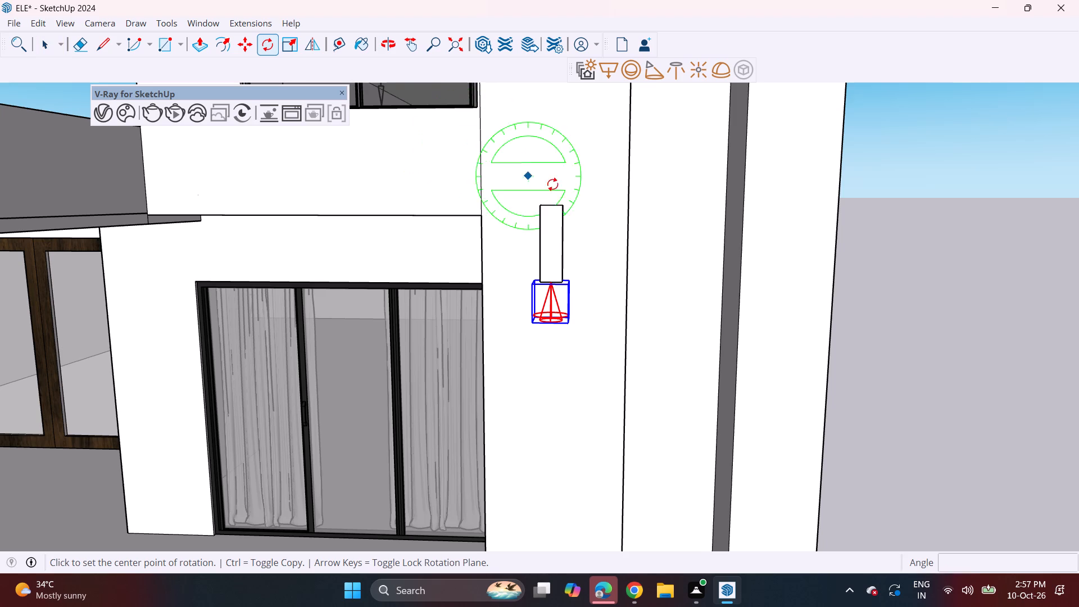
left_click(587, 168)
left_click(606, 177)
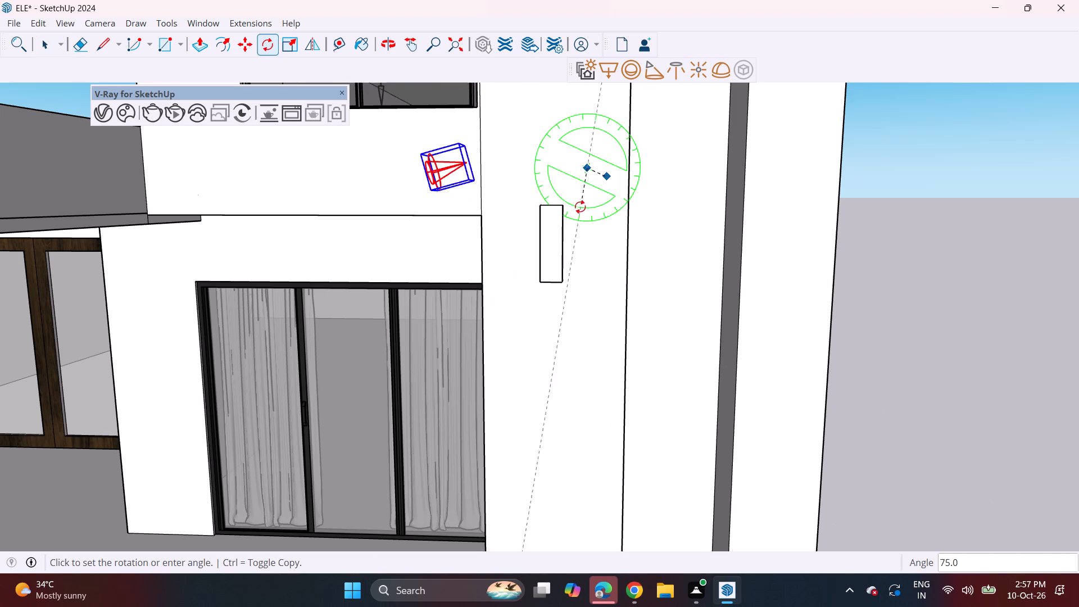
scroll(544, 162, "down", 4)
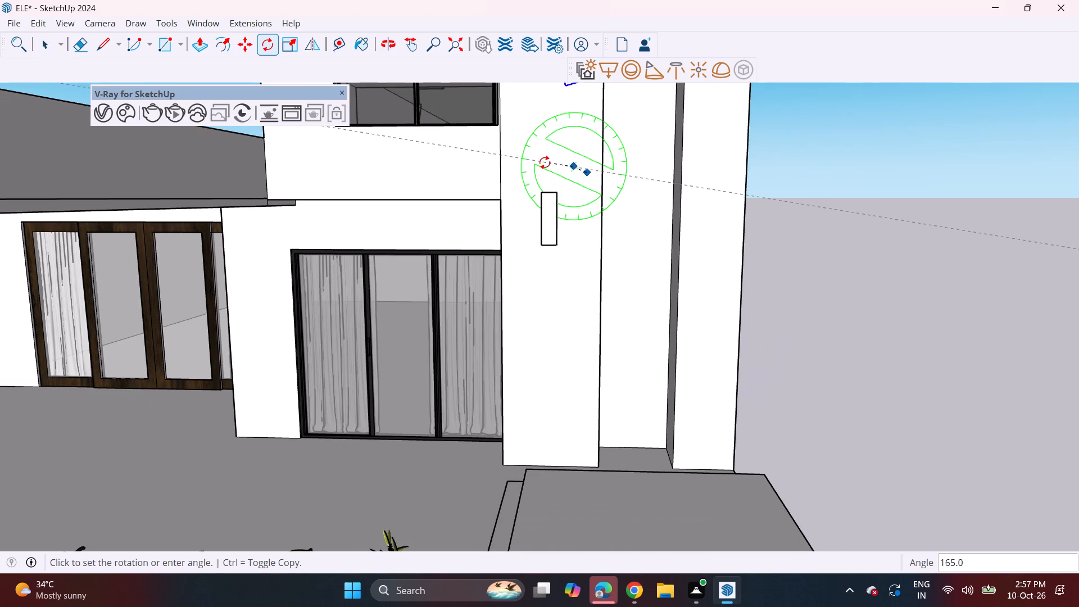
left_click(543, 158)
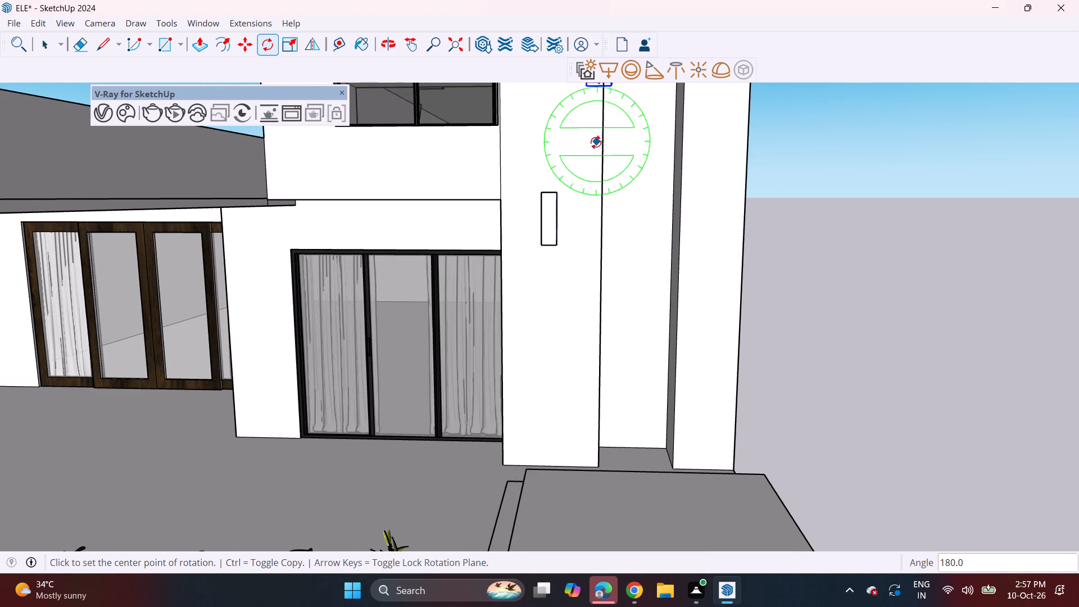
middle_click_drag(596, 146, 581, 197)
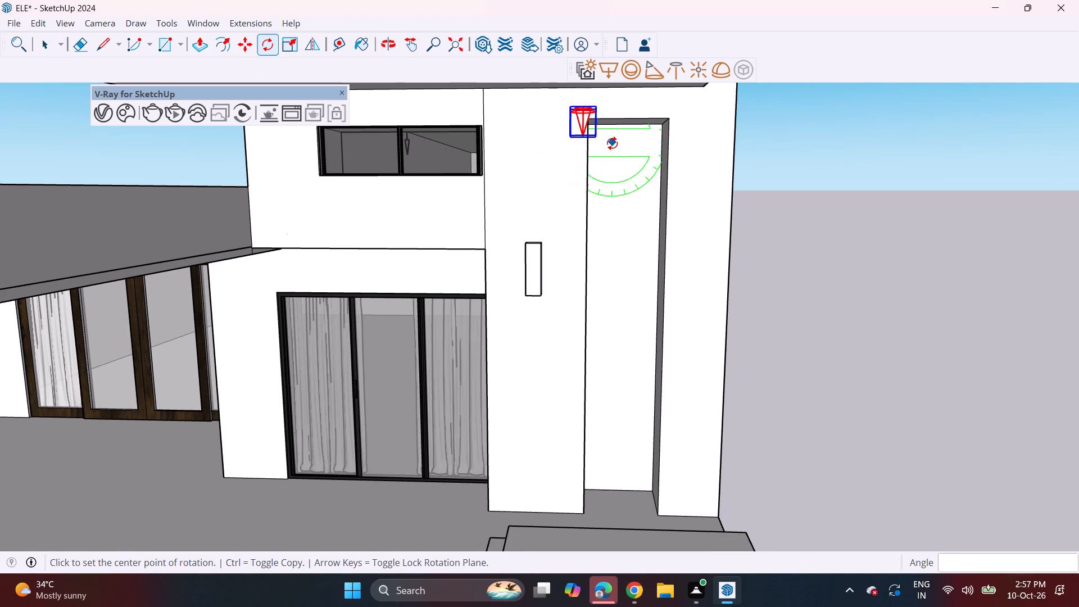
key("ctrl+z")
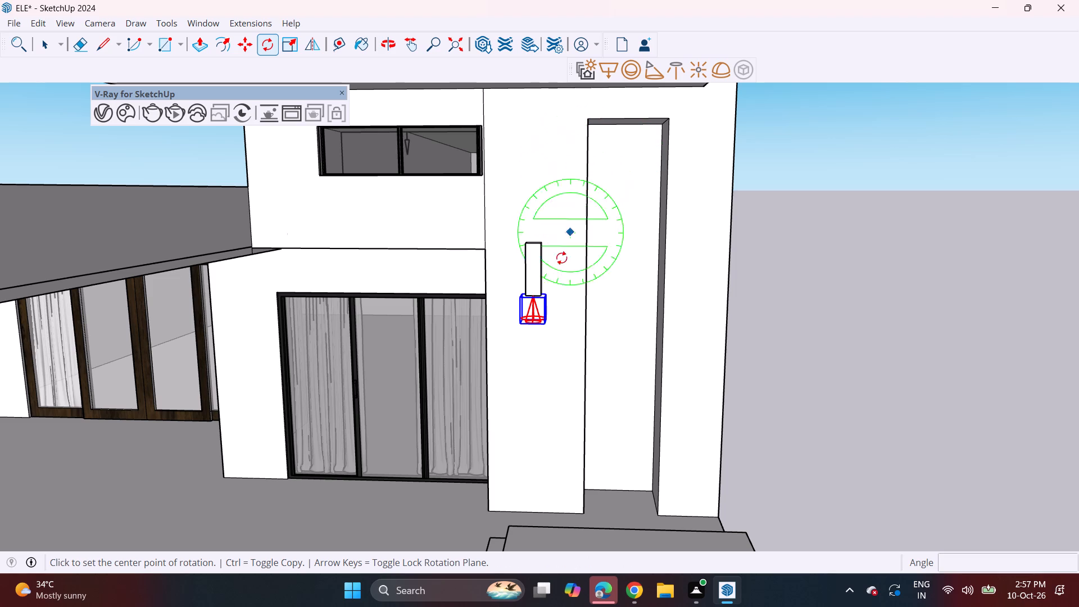
Copy the spot light straight up about 1' 5 3/4" onto the upper wall block.
key("space")
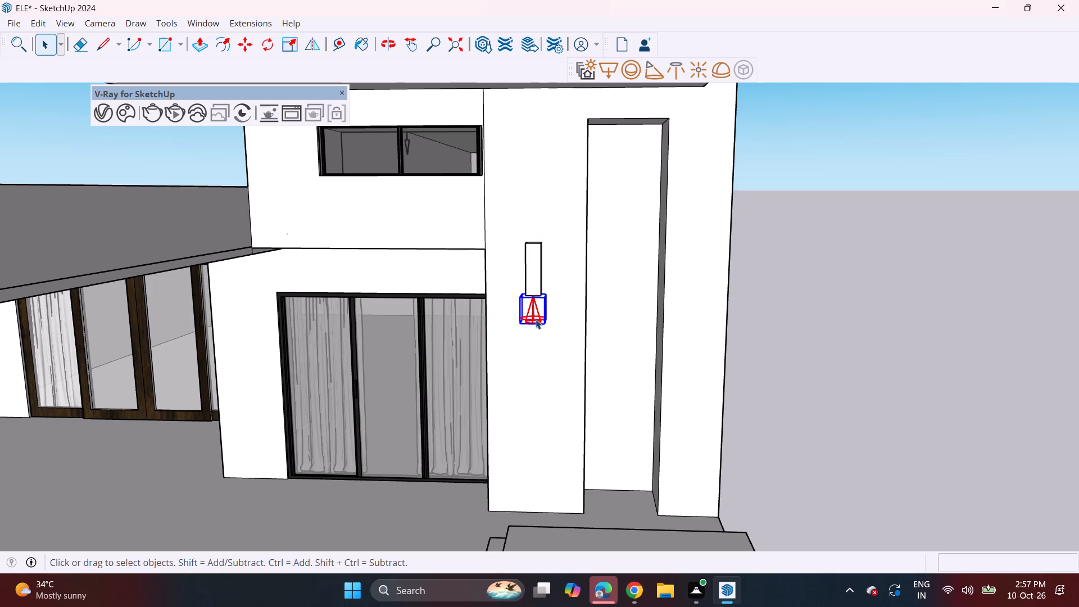
key("m")
left_click(533, 323)
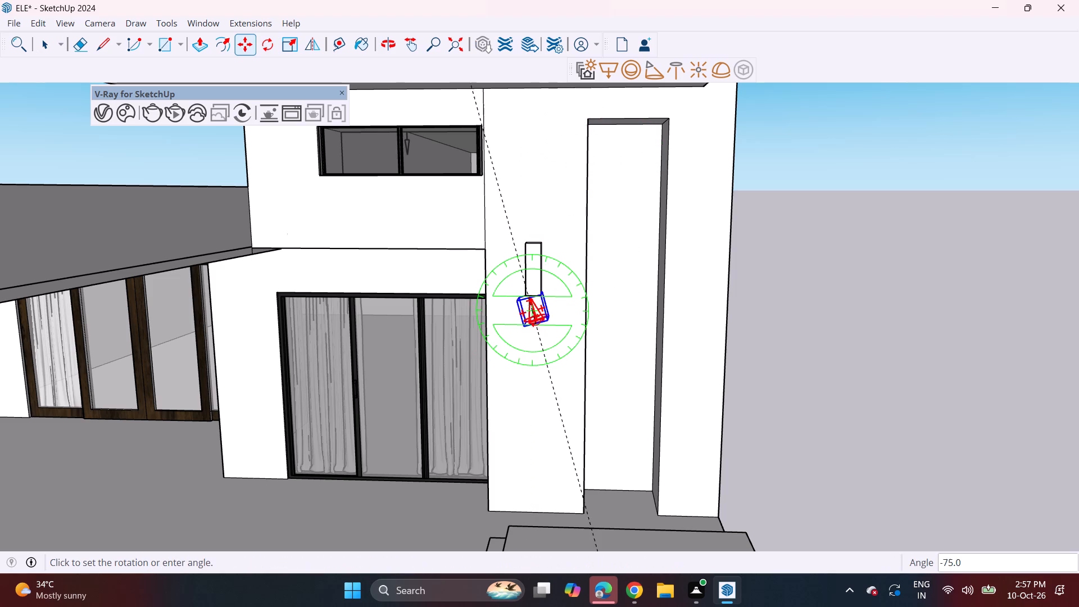
key("Escape")
left_click(524, 325)
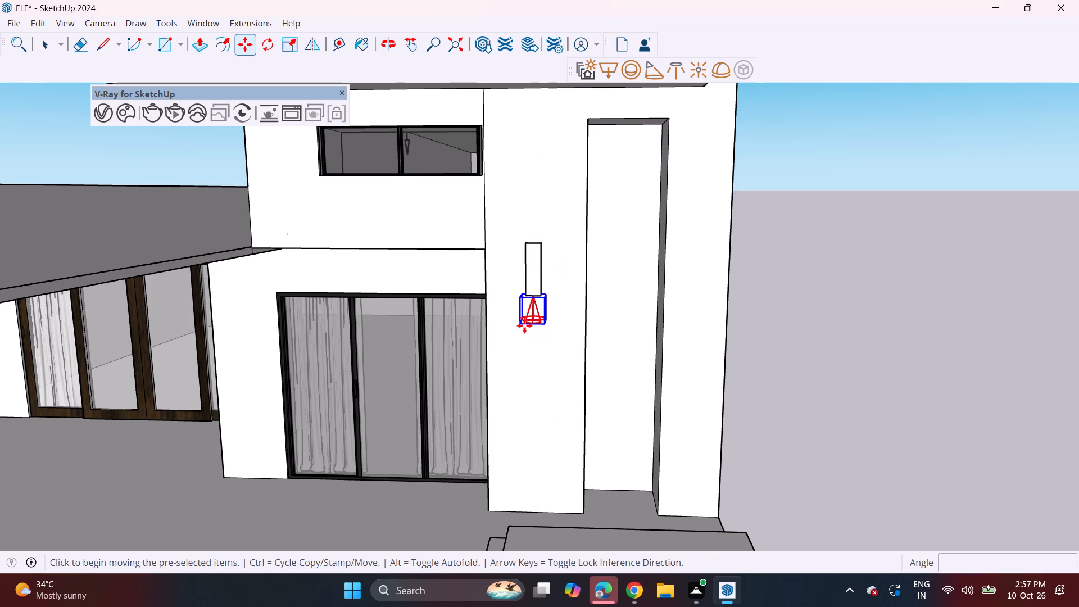
left_click(527, 280)
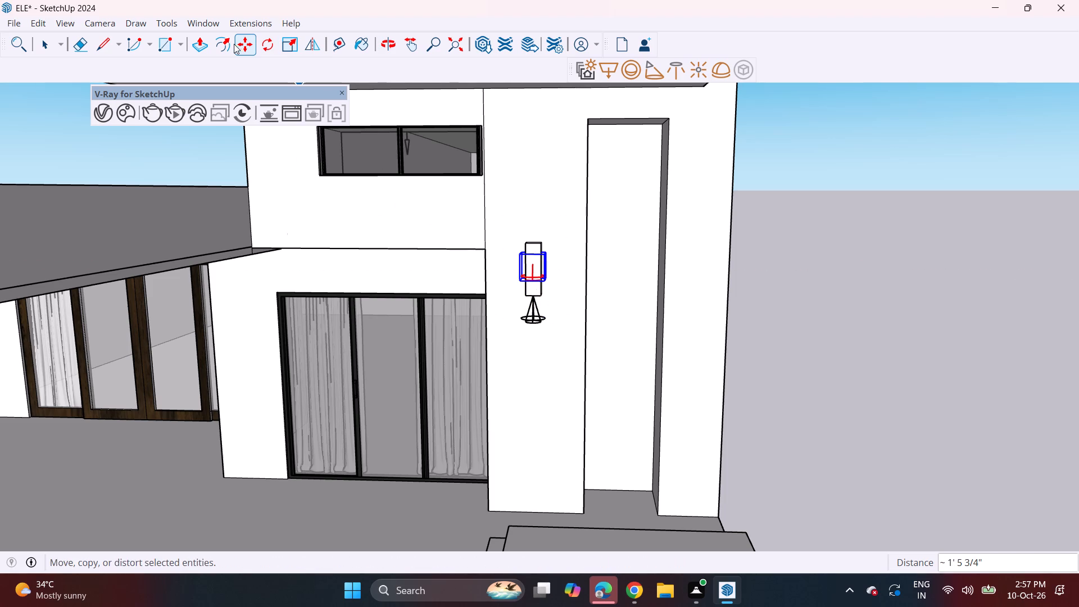
Rotate the copied spot light 180° in the wall plane so it faces upward.
left_click(267, 43)
left_click(534, 169)
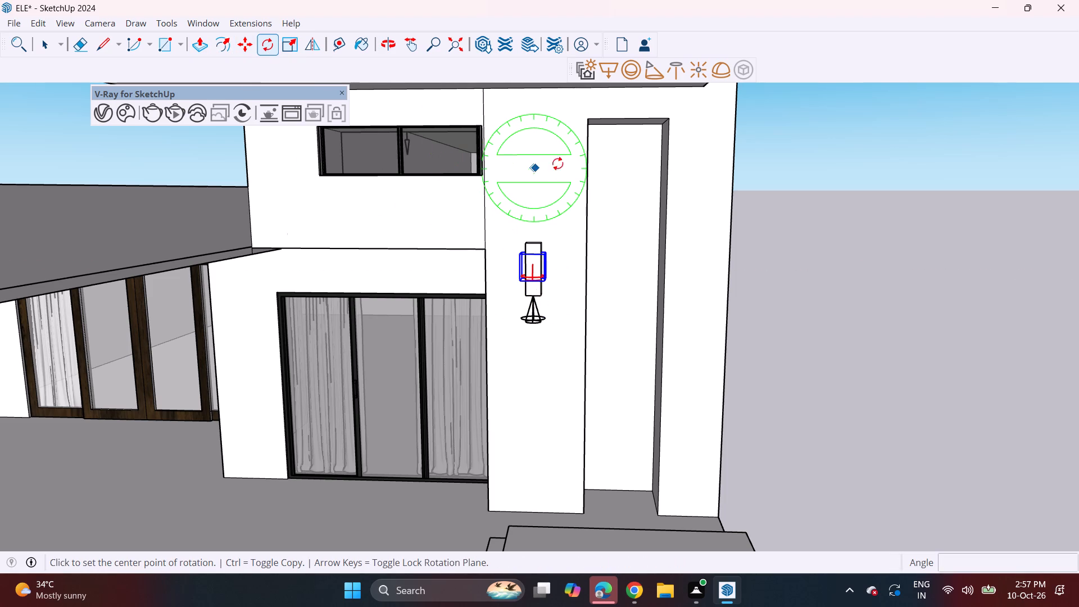
left_click(568, 161)
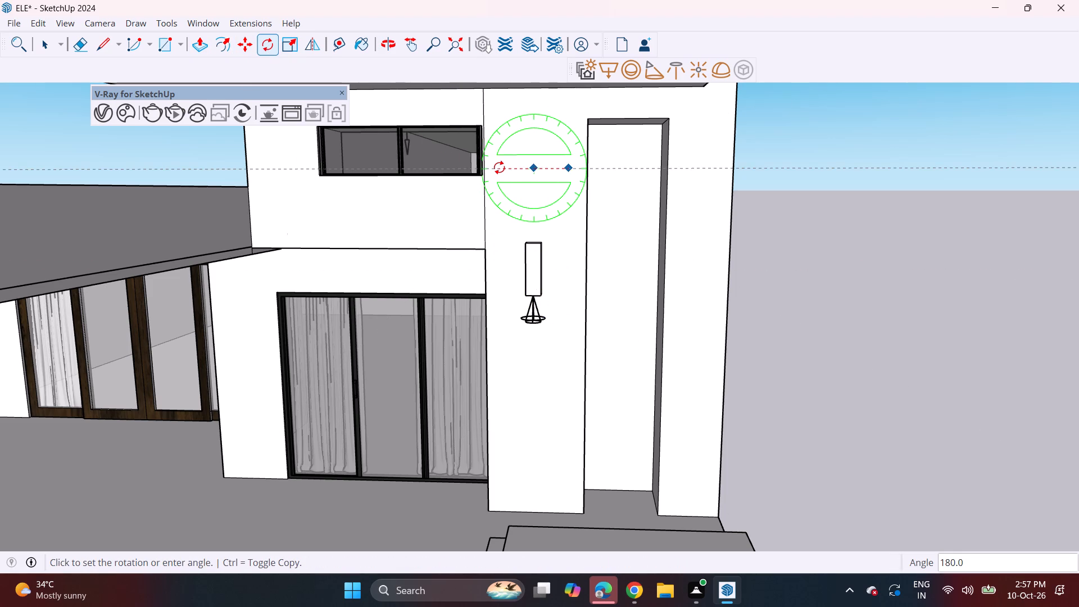
left_click(499, 167)
Move the upward-facing spot light down about 5' 4 3/4" to sit on top of the upper wall block.
middle_click_drag(596, 129, 587, 196)
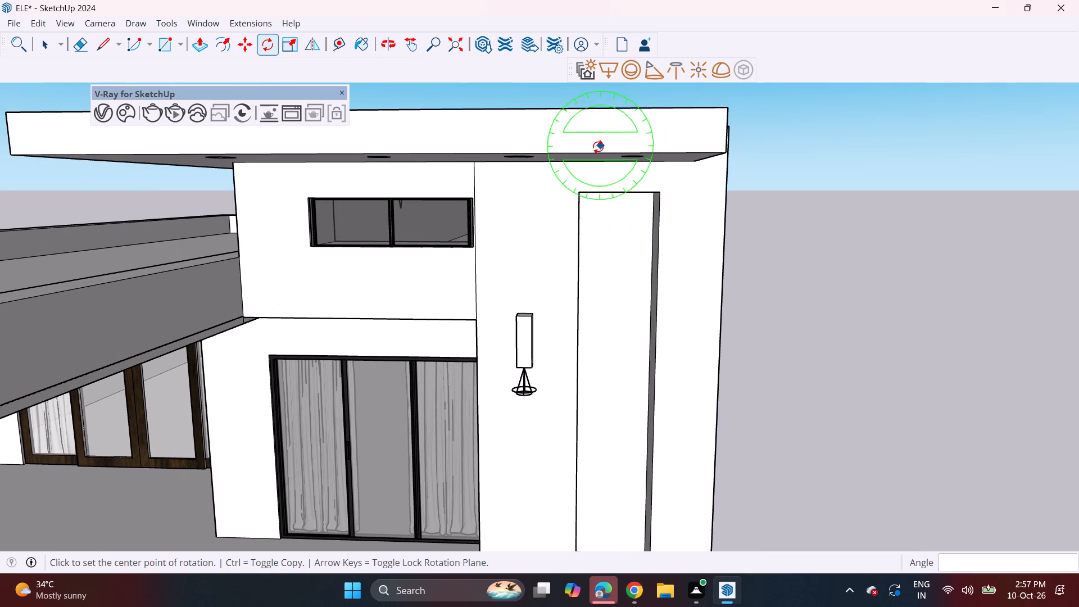
middle_click_drag(590, 217, 584, 248)
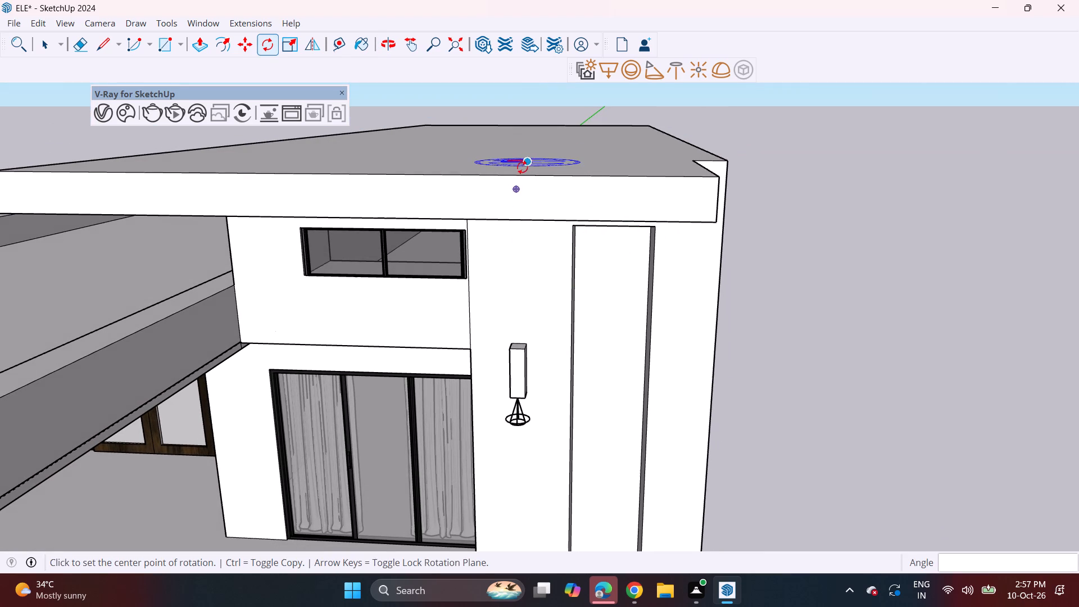
key("space")
key("m")
left_click(524, 158)
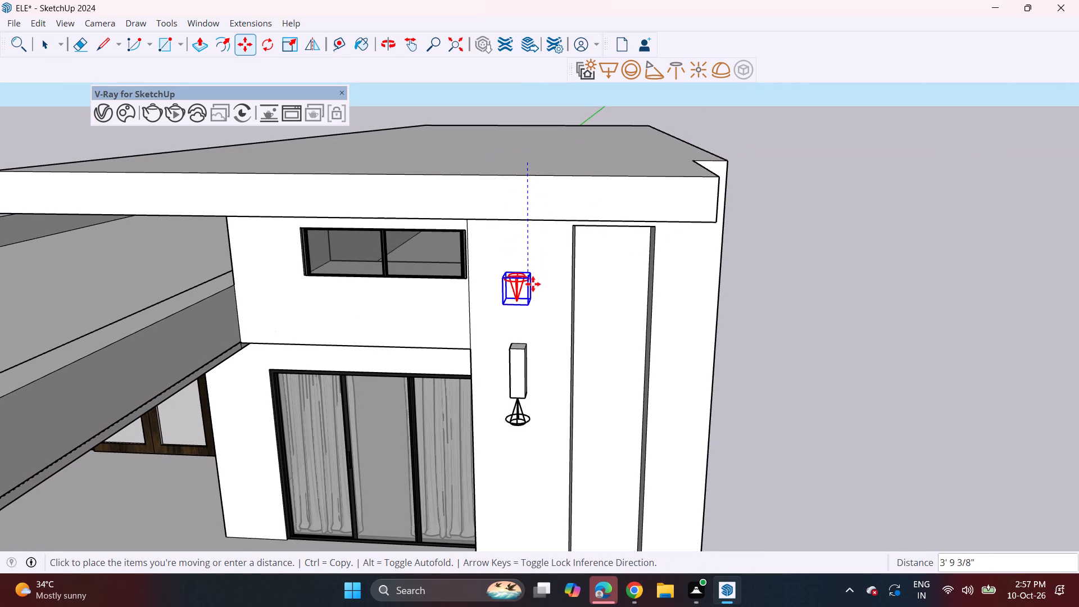
left_click(536, 325)
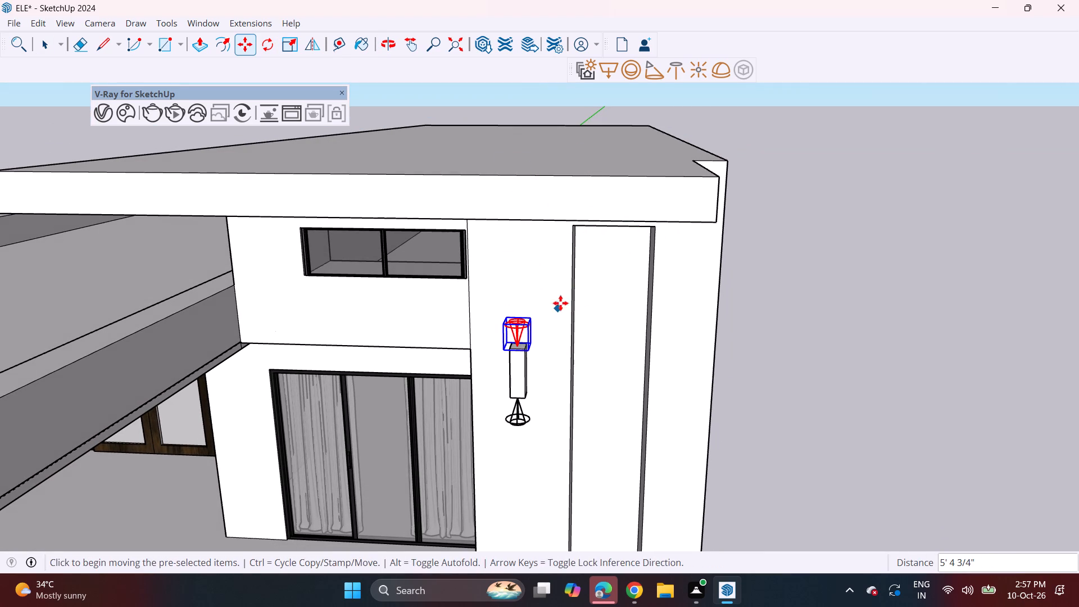
Copy both spot lights from the upper wall block down about 14' 5 13/16", placing the downward light at the underside of the lower-floor wall block.
middle_click_drag(560, 303, 581, 161)
key("space")
left_click(520, 356)
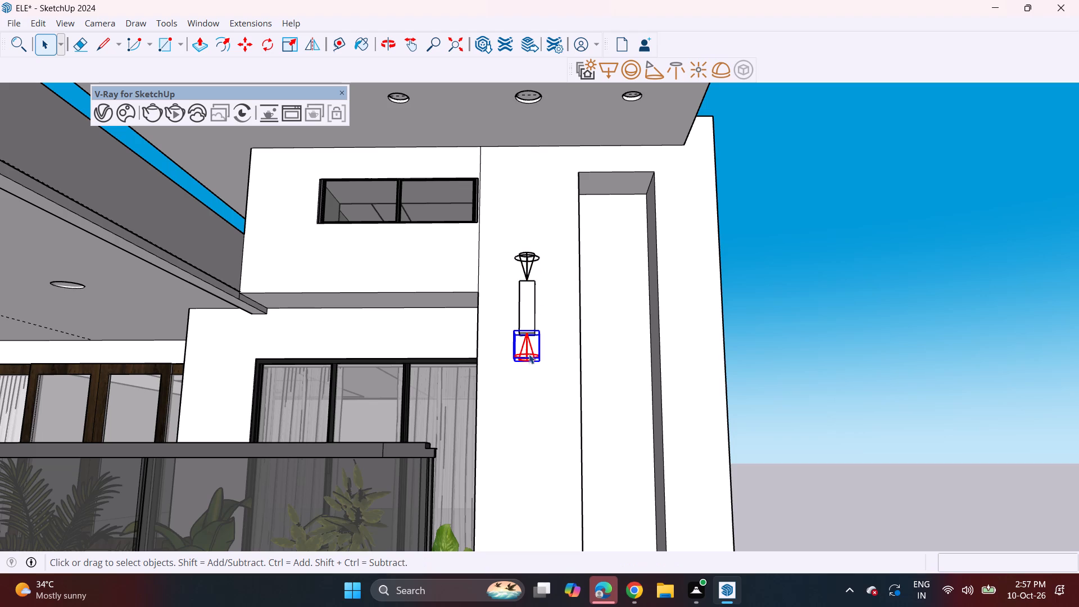
left_click(527, 260, "ctrl")
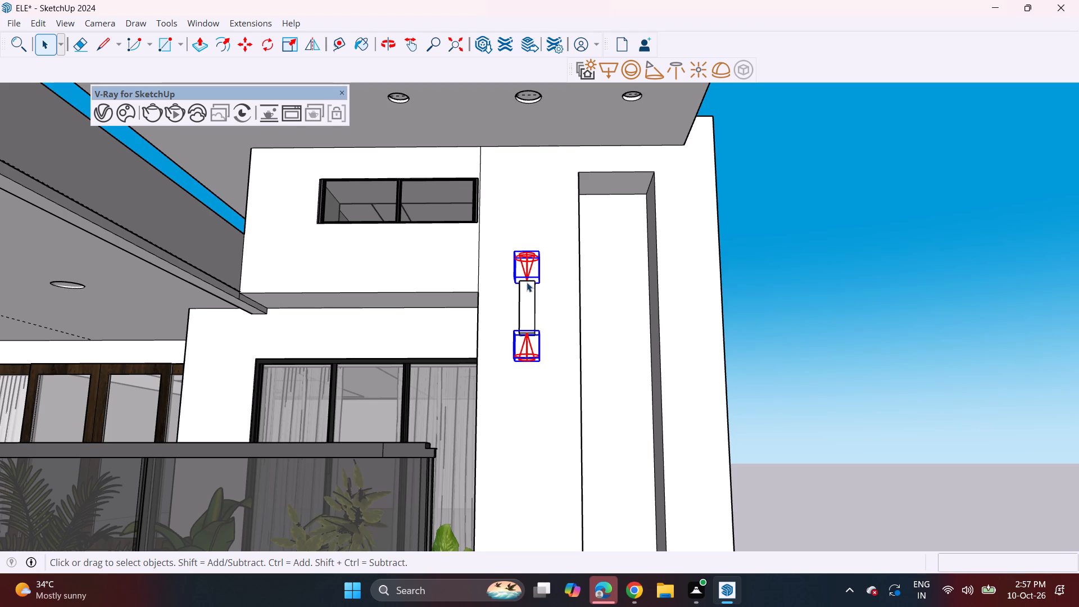
key("m")
left_click(529, 329)
scroll(537, 388, "down", 3)
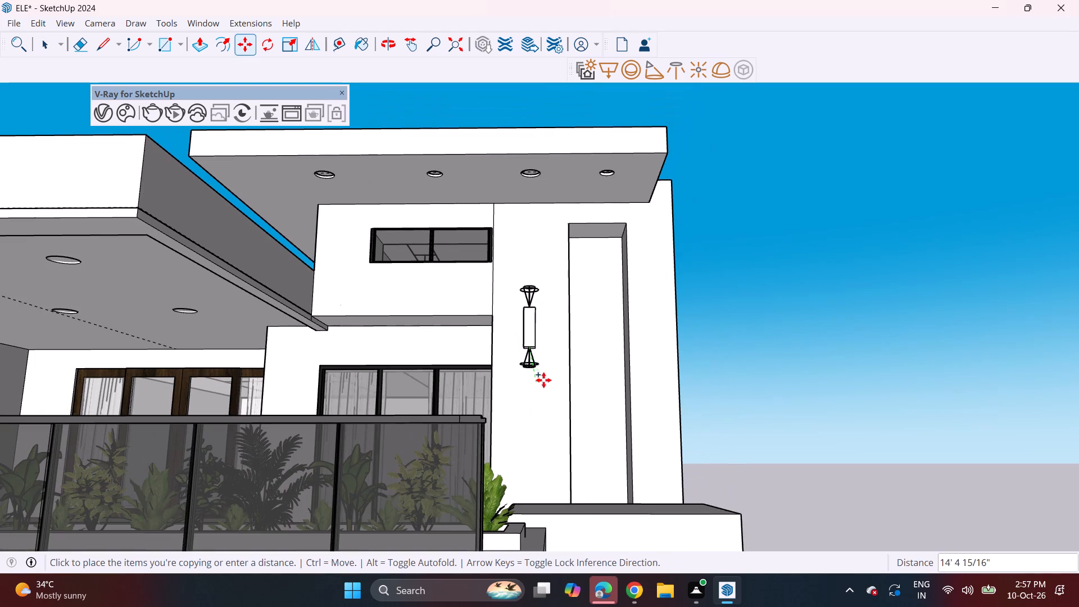
middle_click_drag(581, 496, 520, 247)
middle_click_drag(496, 342, 498, 369)
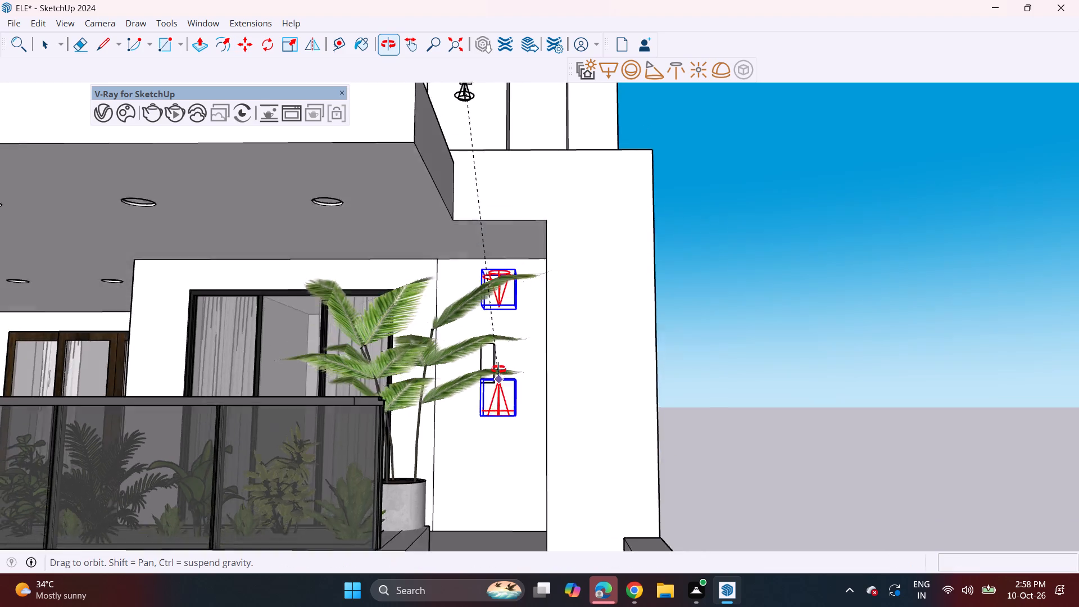
middle_click_drag(498, 369, 497, 386)
middle_click_drag(486, 384, 443, 417)
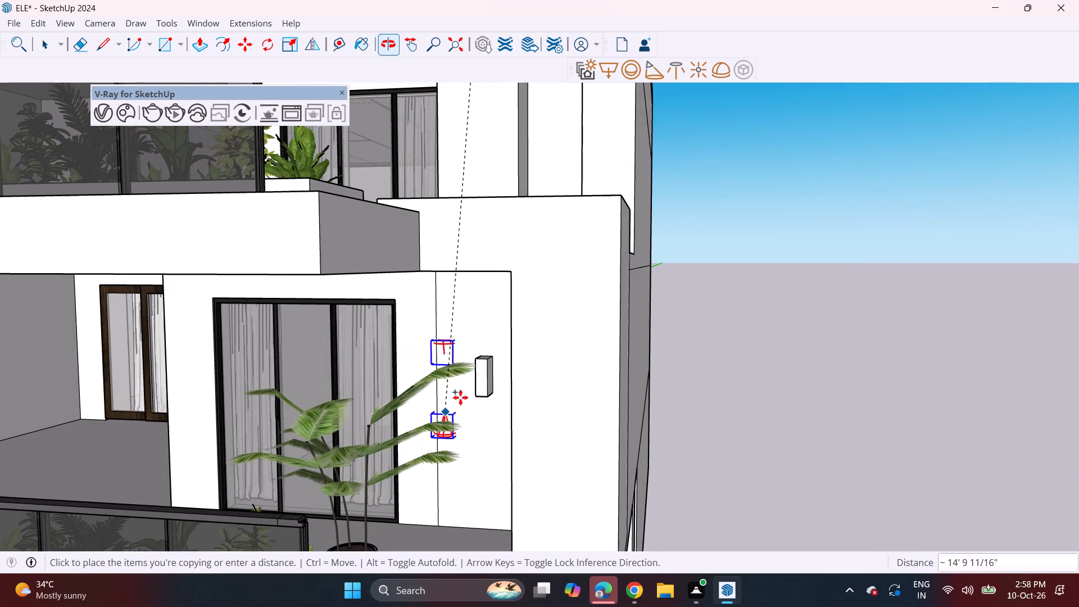
scroll(477, 396, "up", 8)
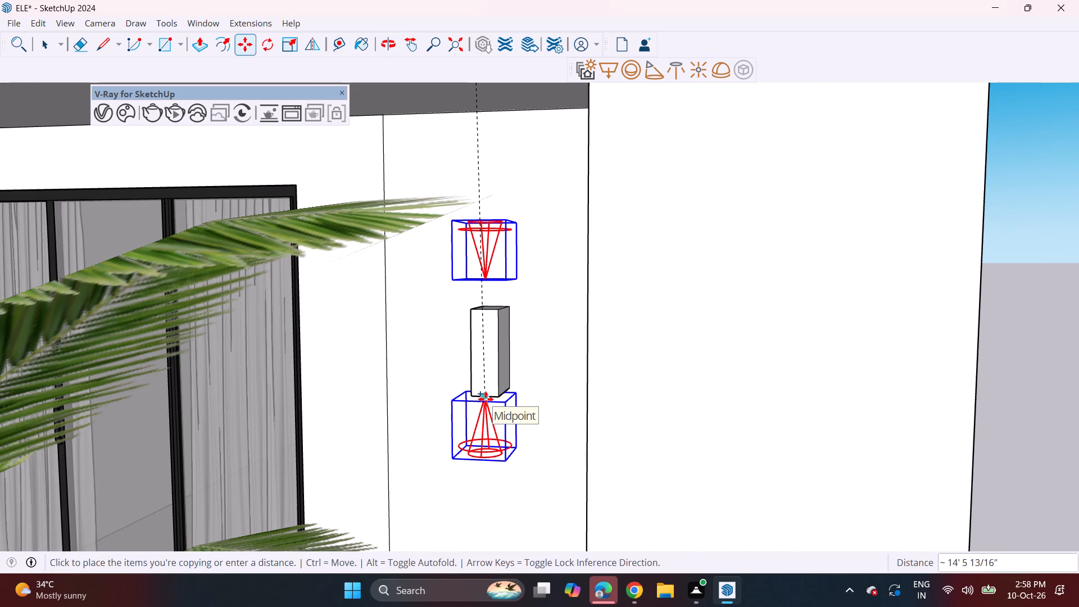
left_click(486, 399)
Move the copied upward-facing spot light down about 5 13/16" to sit on top of the lower-floor wall block.
key("space")
left_click(492, 255)
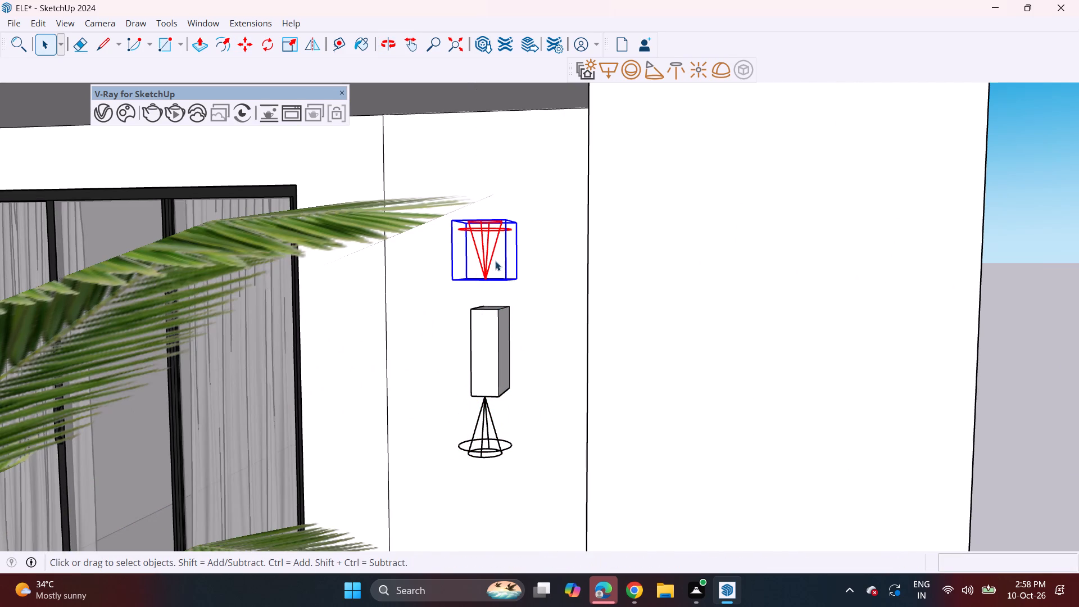
key("m")
left_click(482, 279)
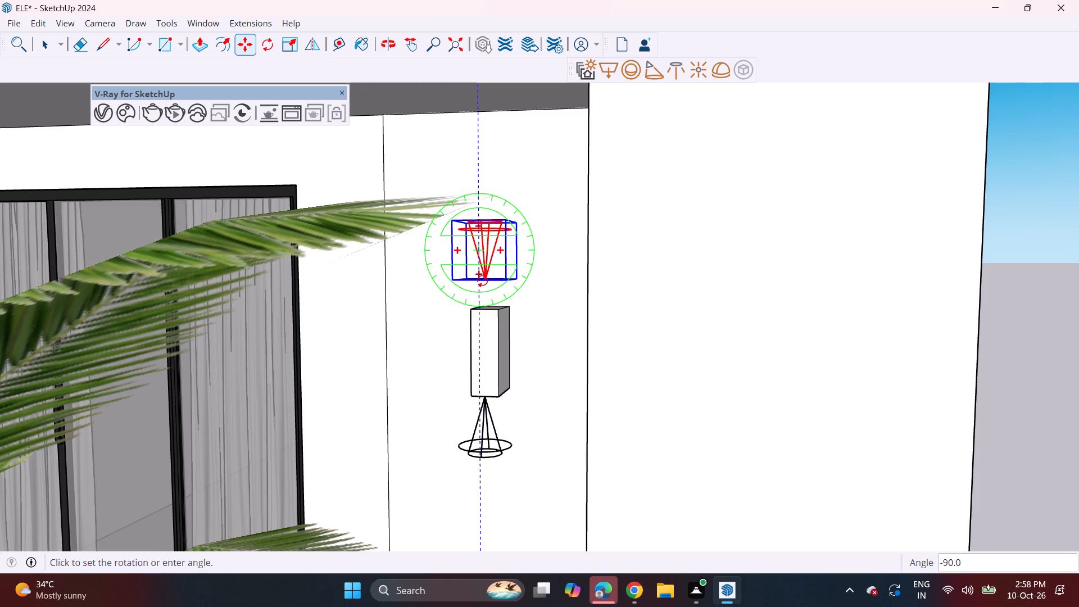
key("Escape")
key("m")
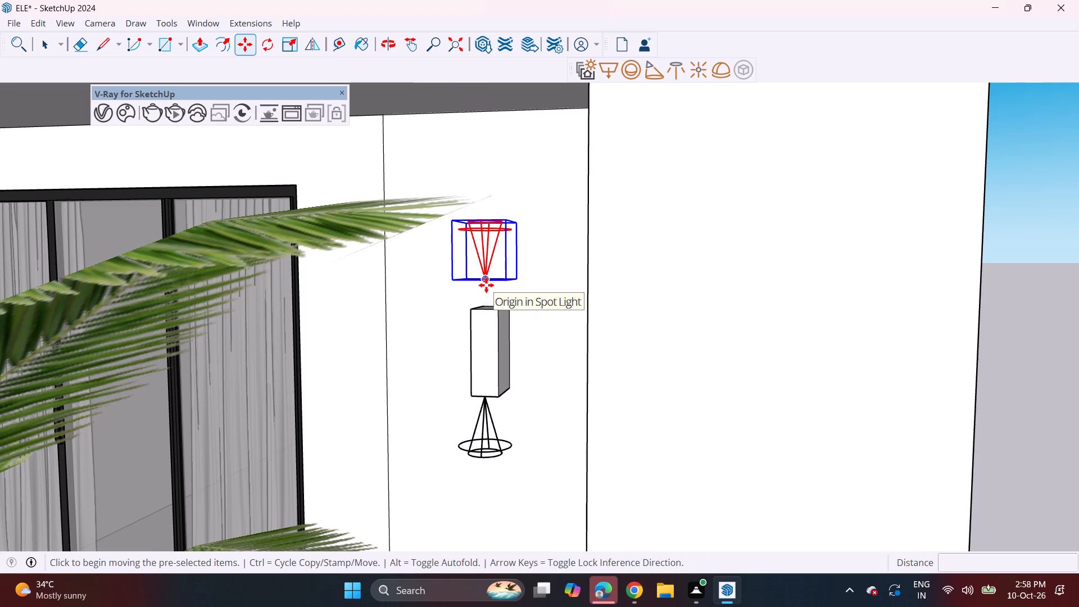
double_click(486, 285)
left_click(489, 311)
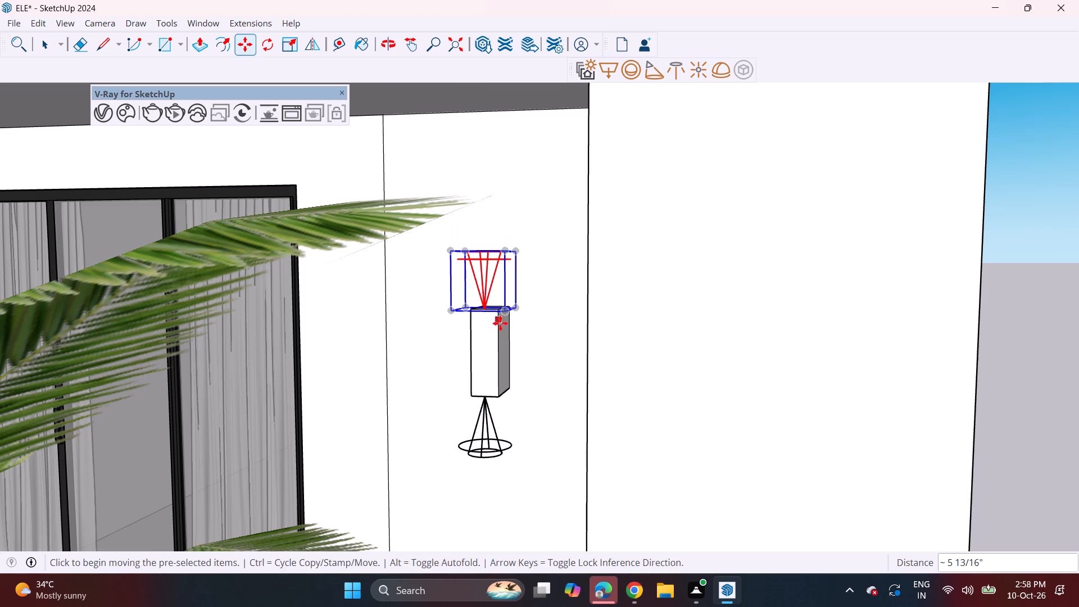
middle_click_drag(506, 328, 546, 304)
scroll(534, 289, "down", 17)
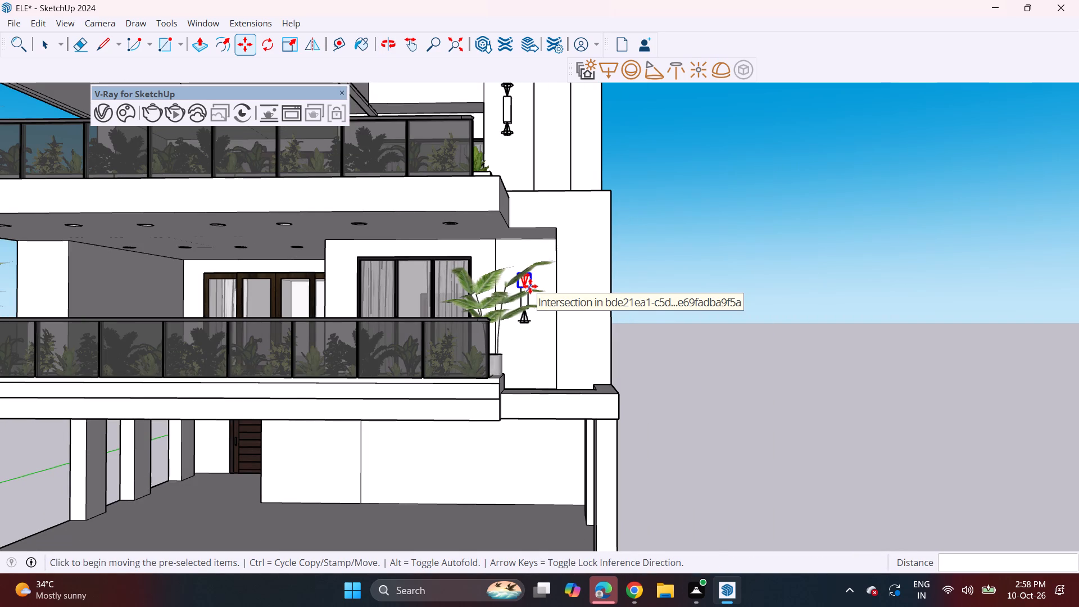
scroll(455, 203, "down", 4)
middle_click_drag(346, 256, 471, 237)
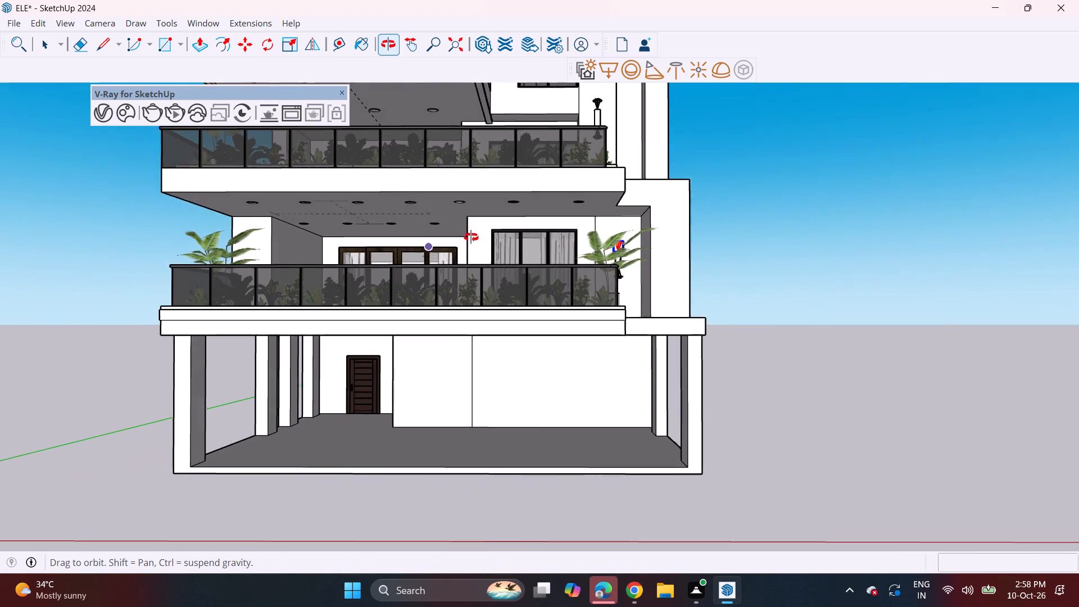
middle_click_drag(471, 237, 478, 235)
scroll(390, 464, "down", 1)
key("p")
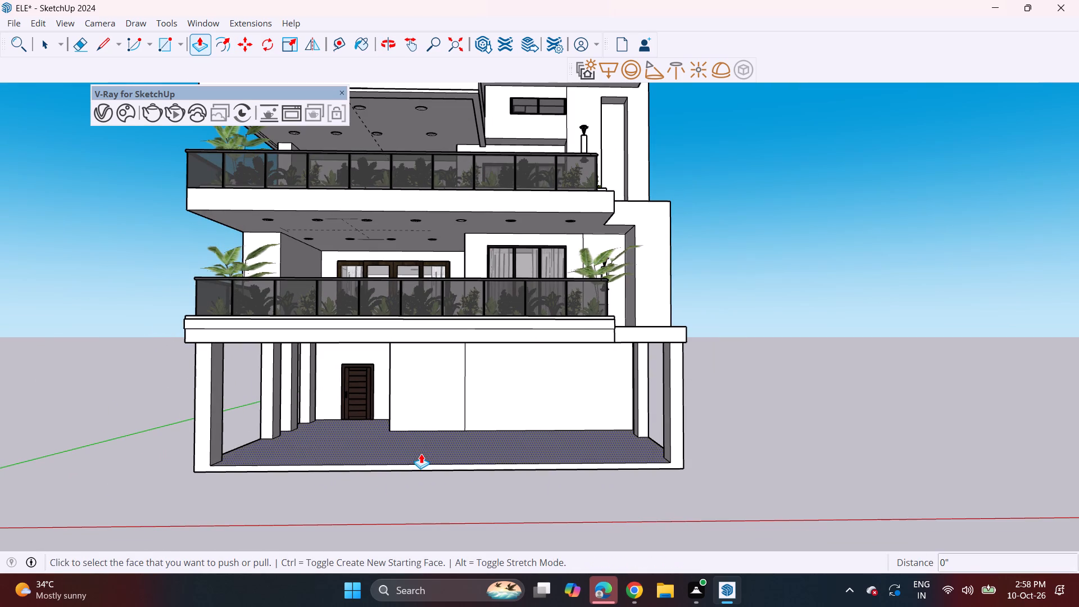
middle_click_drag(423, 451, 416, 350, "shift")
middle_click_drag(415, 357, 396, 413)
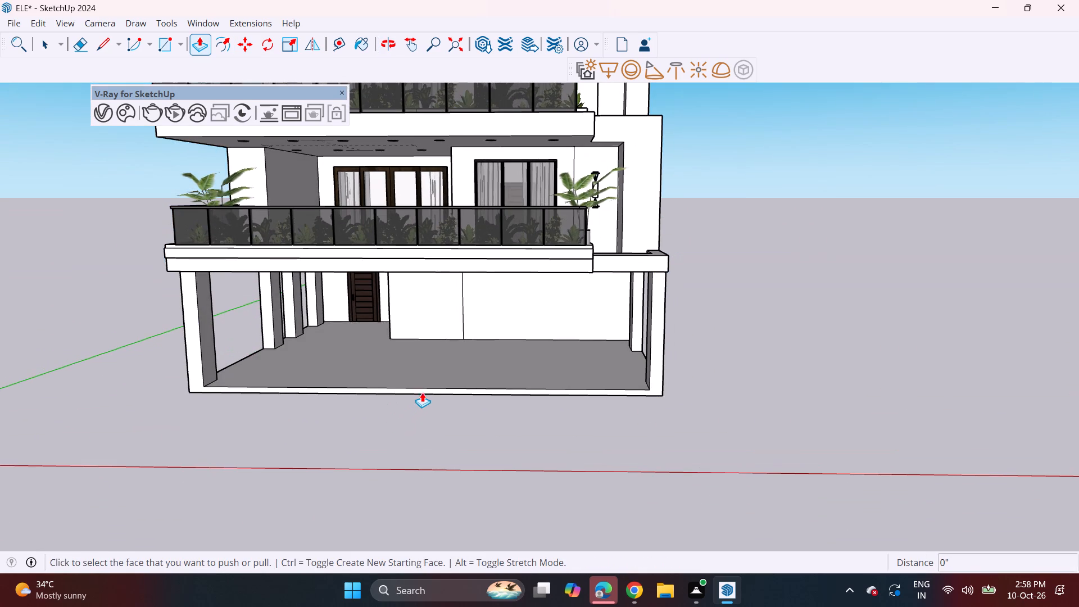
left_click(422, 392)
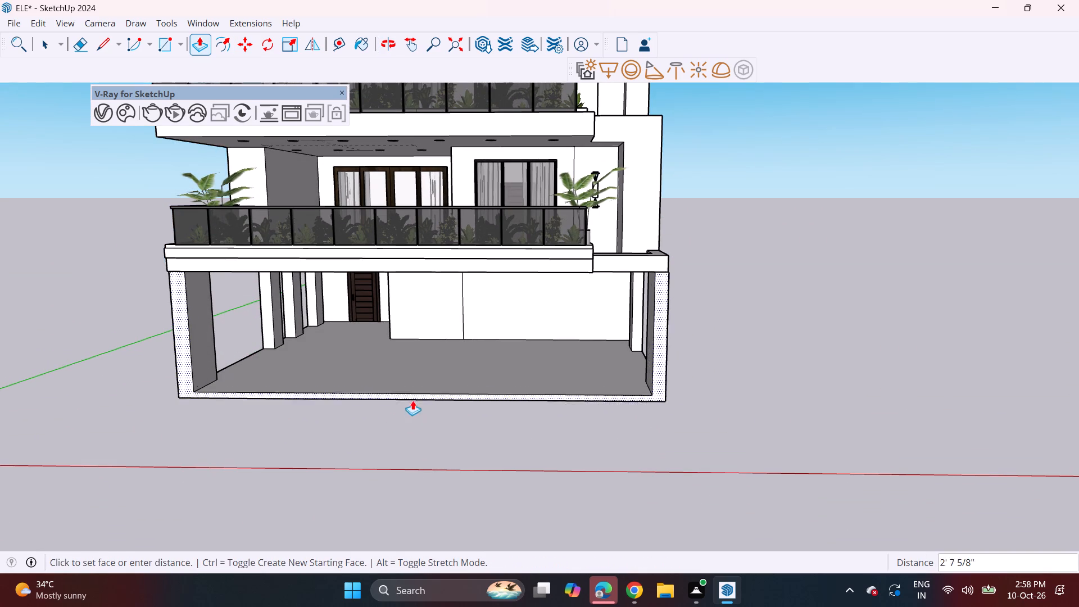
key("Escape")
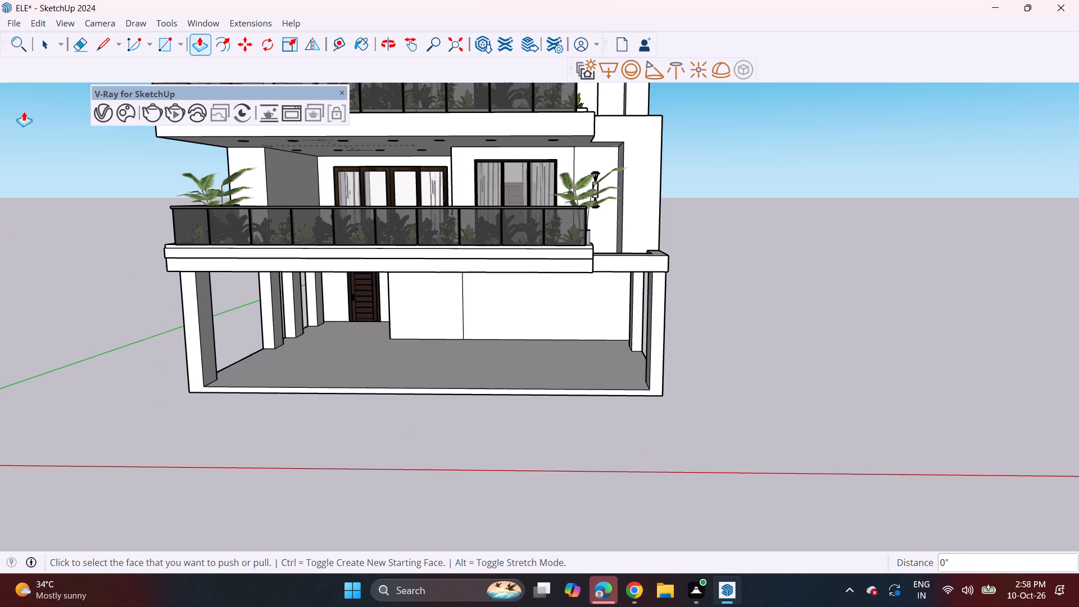
Draw a line across the base of each of the two front ground-floor columns, separating them from the slab's front edge face.
left_click(93, 38)
left_click(211, 388)
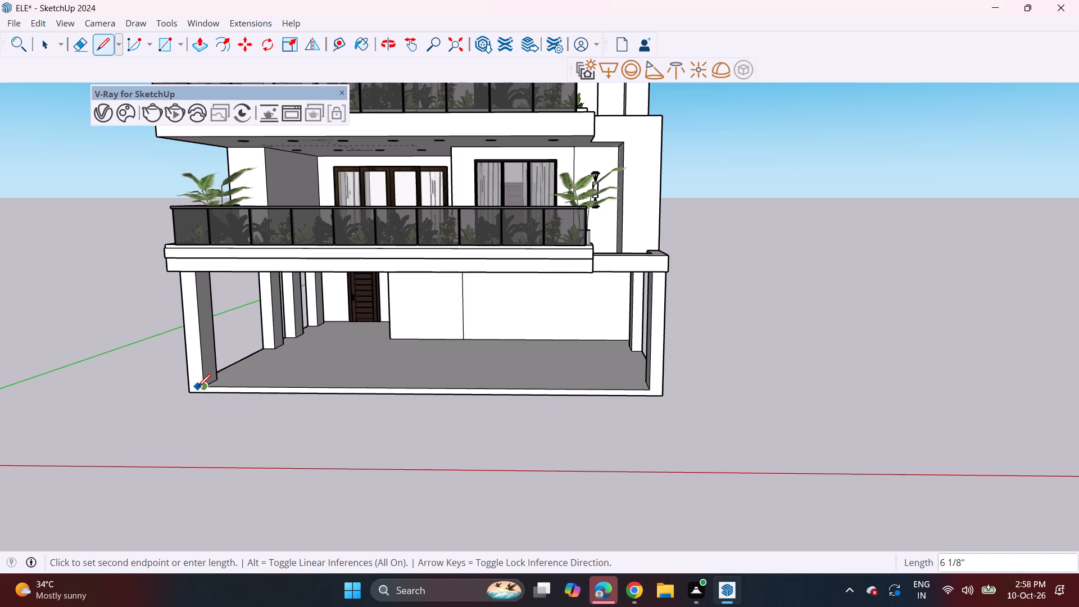
left_click(185, 384)
left_click_drag(646, 397, 654, 396)
left_click(650, 387)
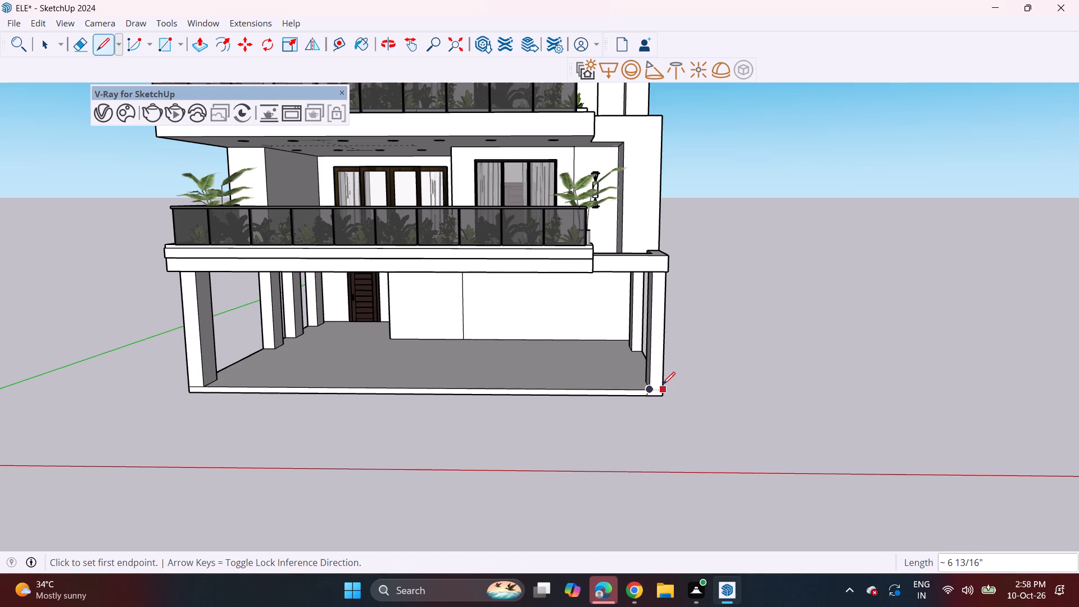
key("ctrl+z")
left_click(650, 387)
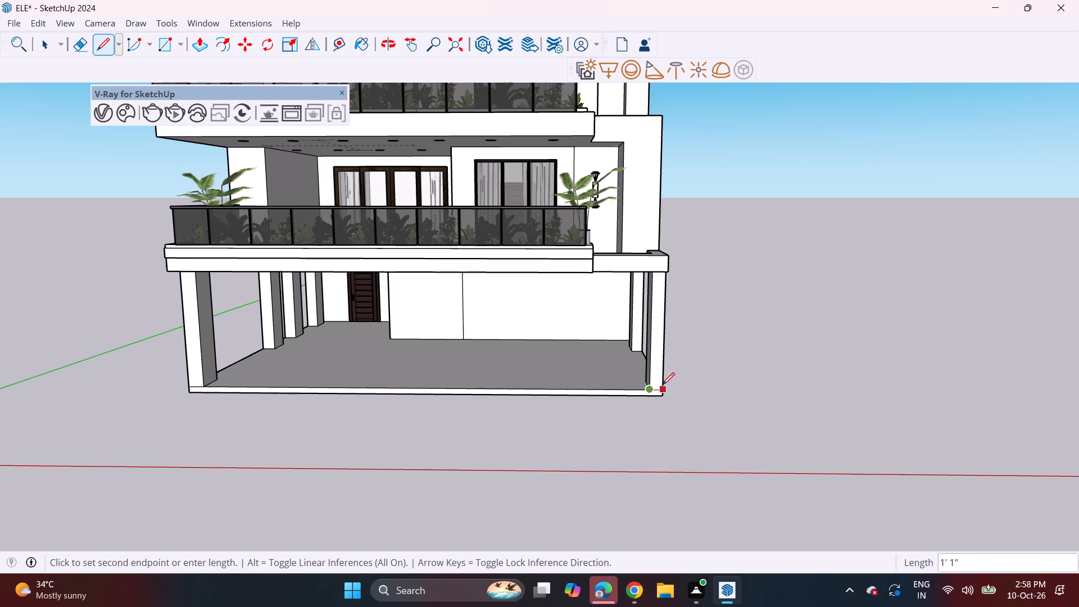
left_click(663, 386)
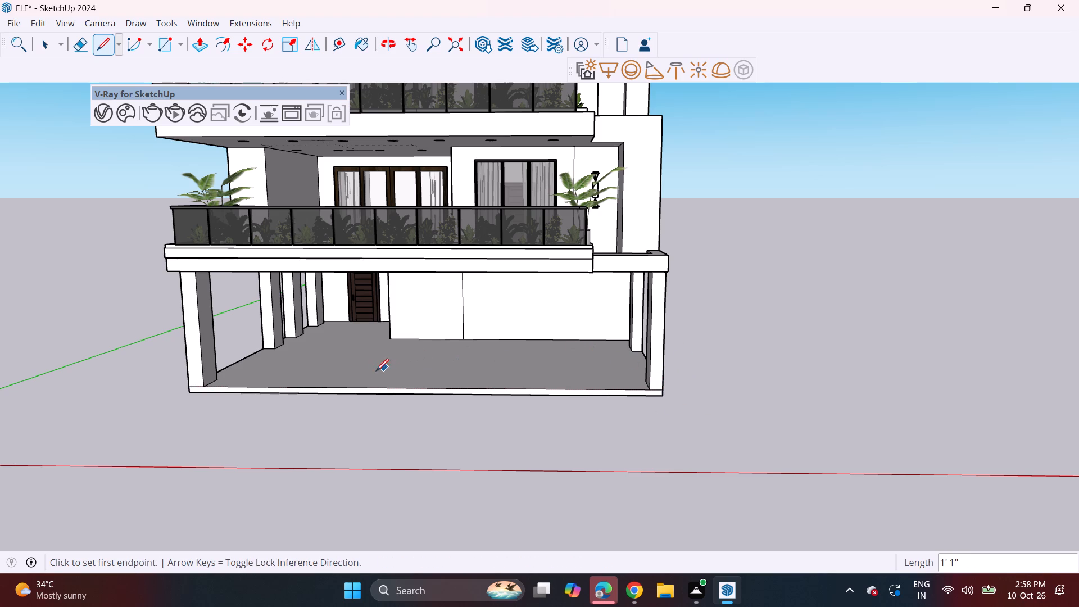
Push/Pull the ground slab's front edge face outward about 9' 10 1/16" beyond the front columns.
middle_click_drag(405, 347, 304, 366)
left_click(196, 44)
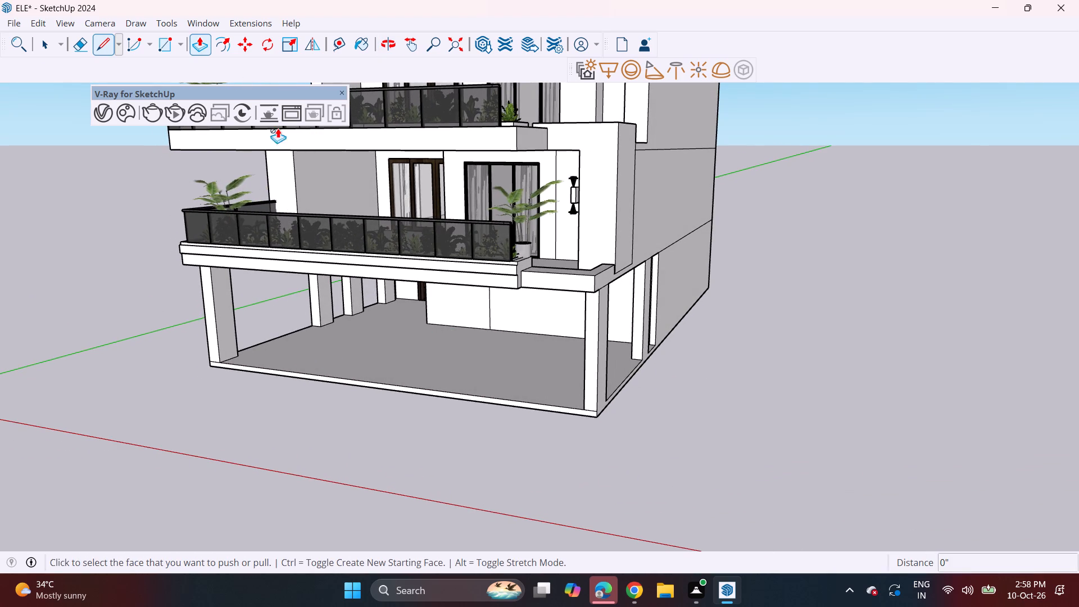
left_click(369, 383)
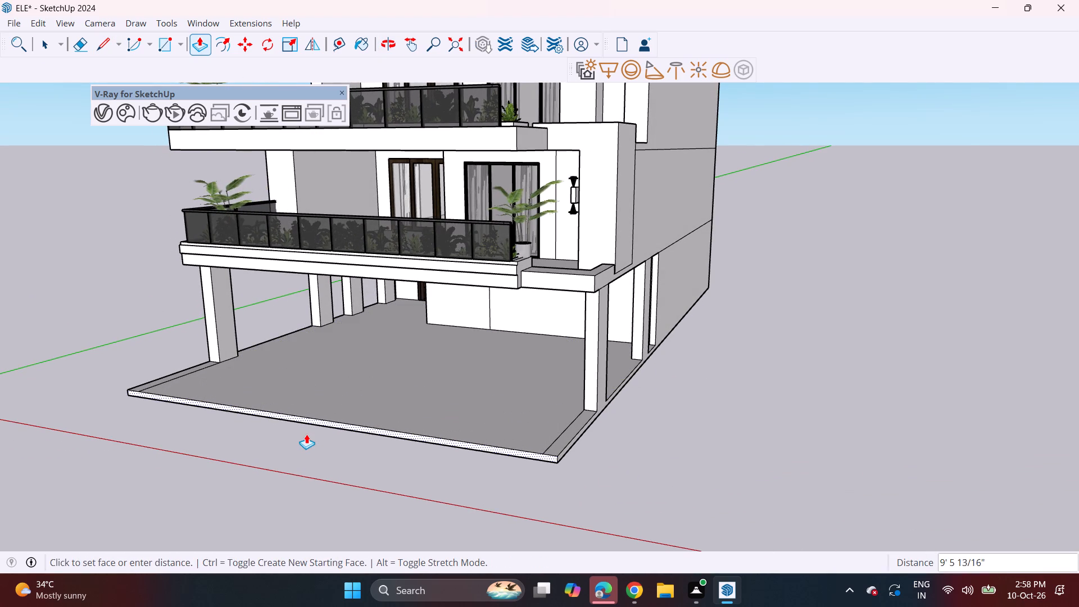
left_click(306, 434)
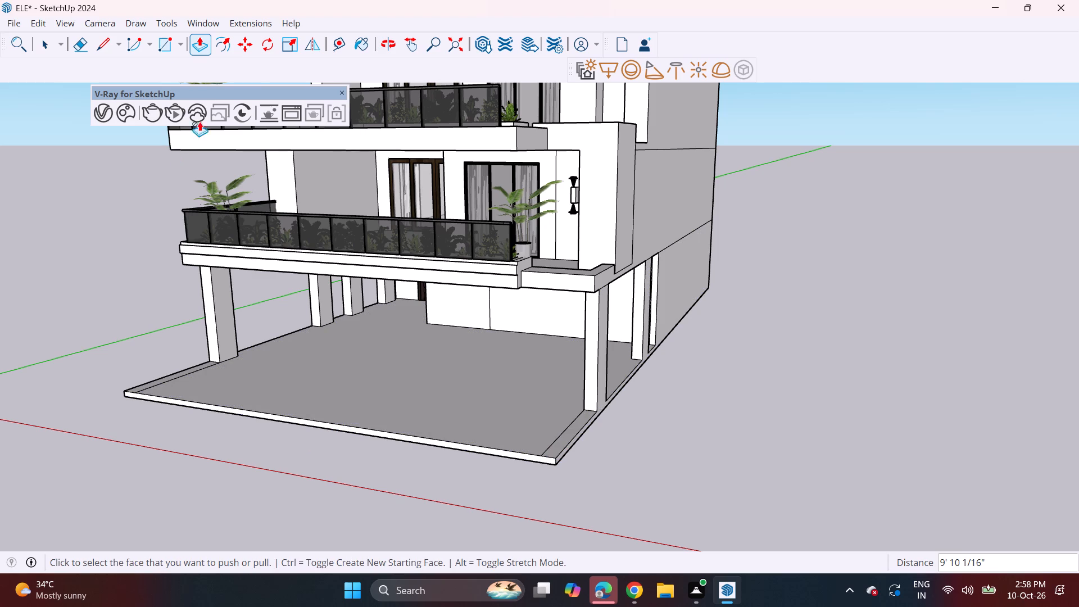
Draw a line along the slab's top edge from the front corner column below the wall lights to the house's rear corner.
left_click(96, 52)
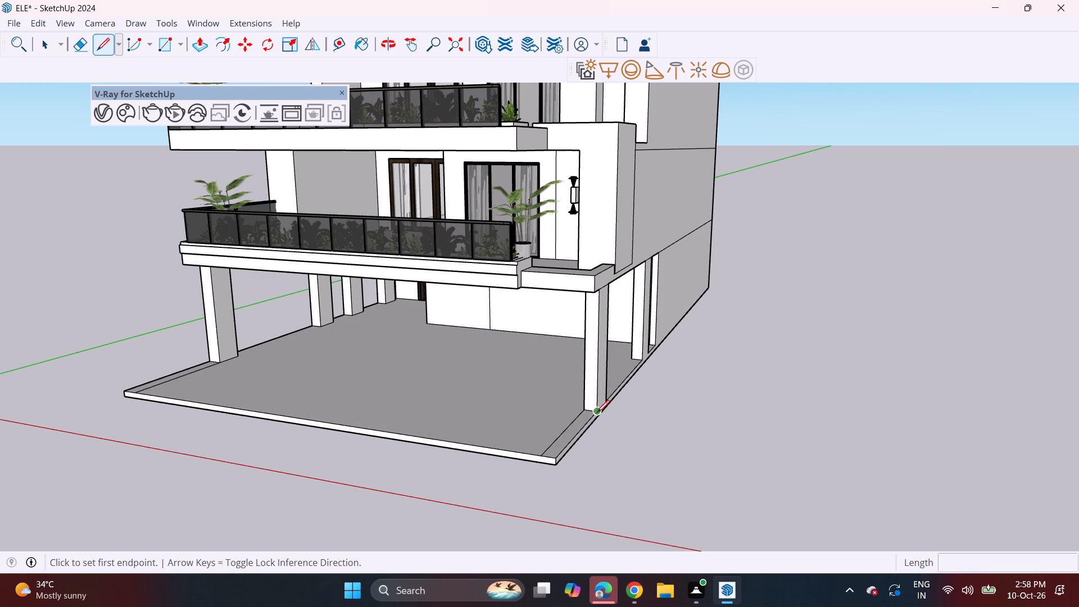
left_click(592, 413)
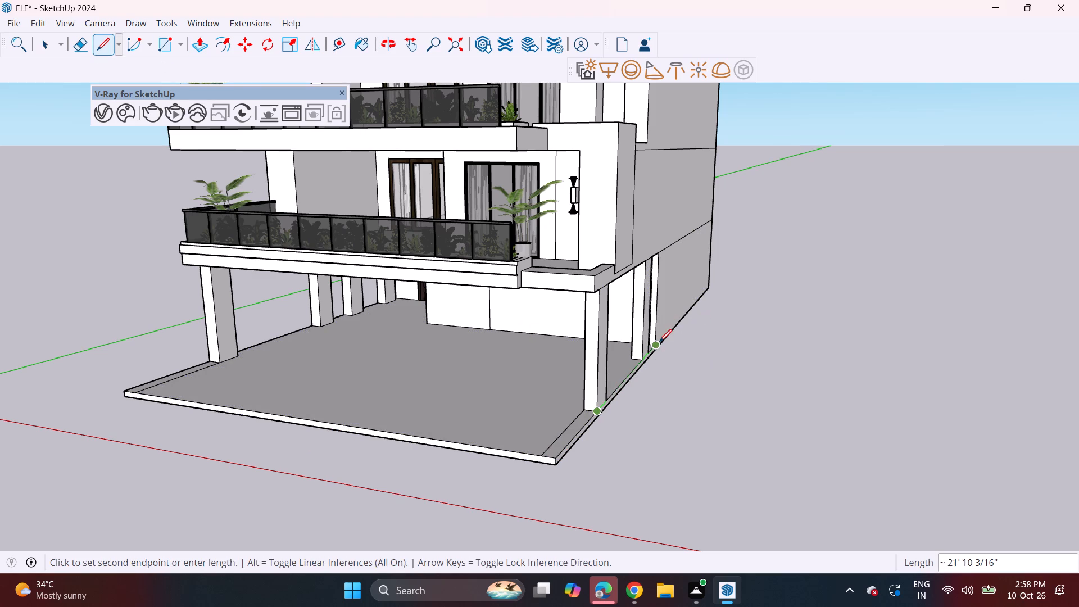
left_click(707, 278)
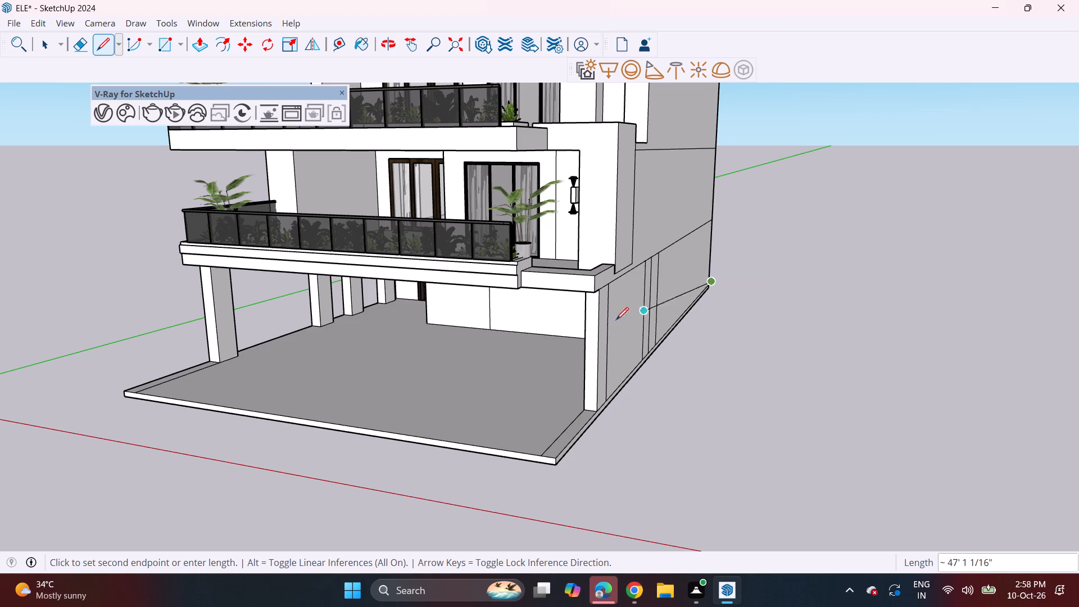
middle_click(421, 311)
middle_click_drag(687, 227, 246, 139)
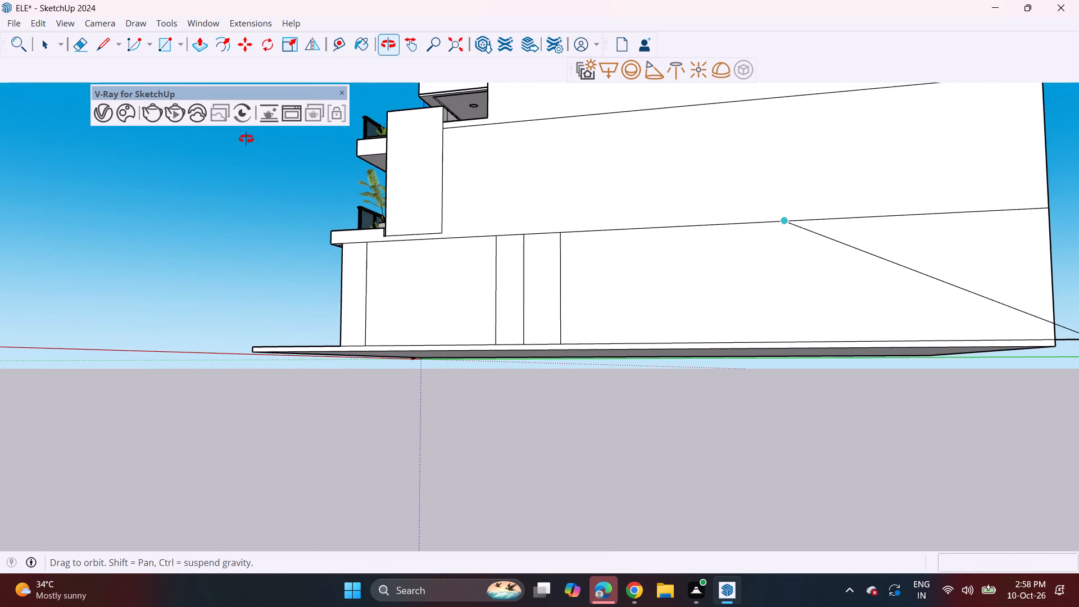
middle_click_drag(246, 139, 1078, 229)
scroll(779, 361, "down", 3)
key("space")
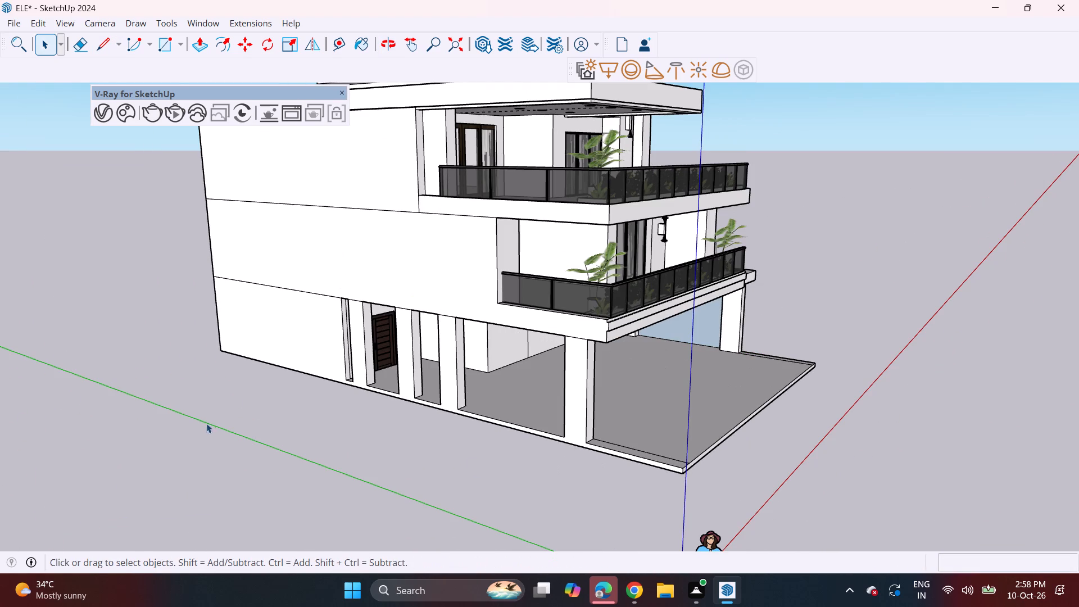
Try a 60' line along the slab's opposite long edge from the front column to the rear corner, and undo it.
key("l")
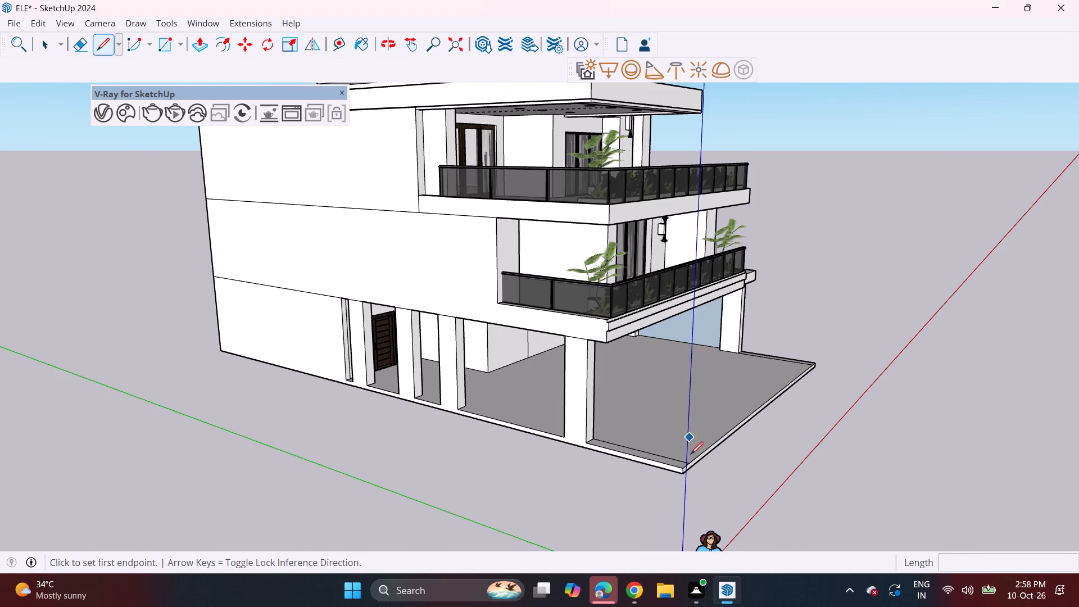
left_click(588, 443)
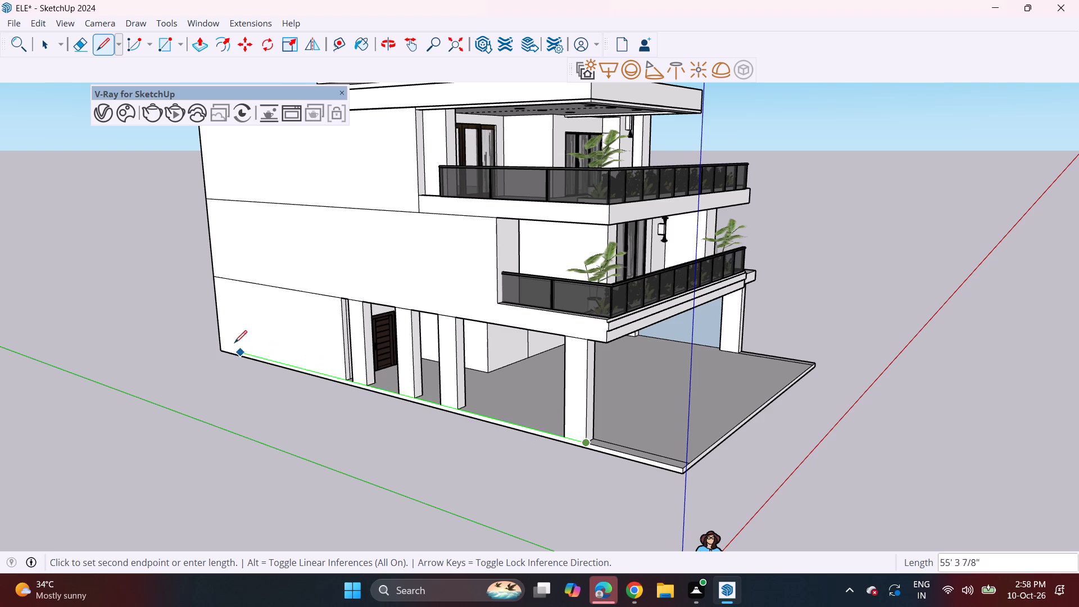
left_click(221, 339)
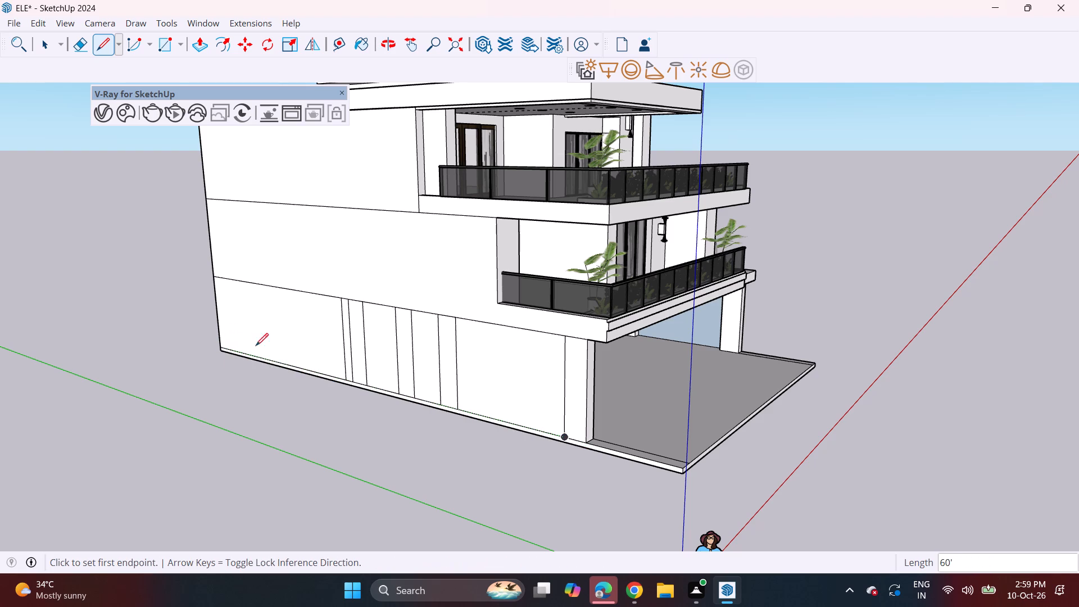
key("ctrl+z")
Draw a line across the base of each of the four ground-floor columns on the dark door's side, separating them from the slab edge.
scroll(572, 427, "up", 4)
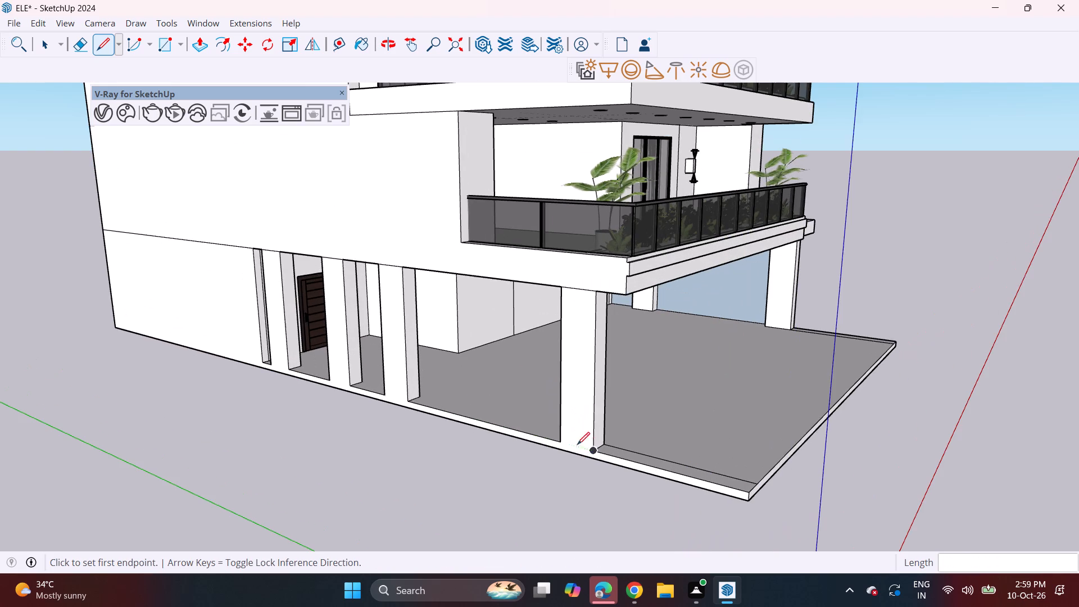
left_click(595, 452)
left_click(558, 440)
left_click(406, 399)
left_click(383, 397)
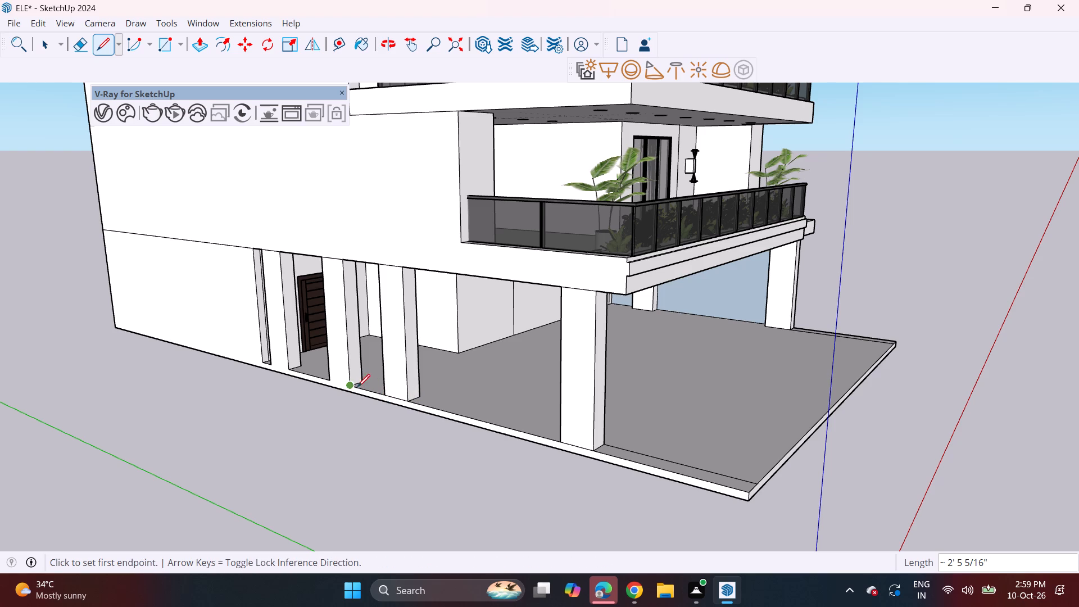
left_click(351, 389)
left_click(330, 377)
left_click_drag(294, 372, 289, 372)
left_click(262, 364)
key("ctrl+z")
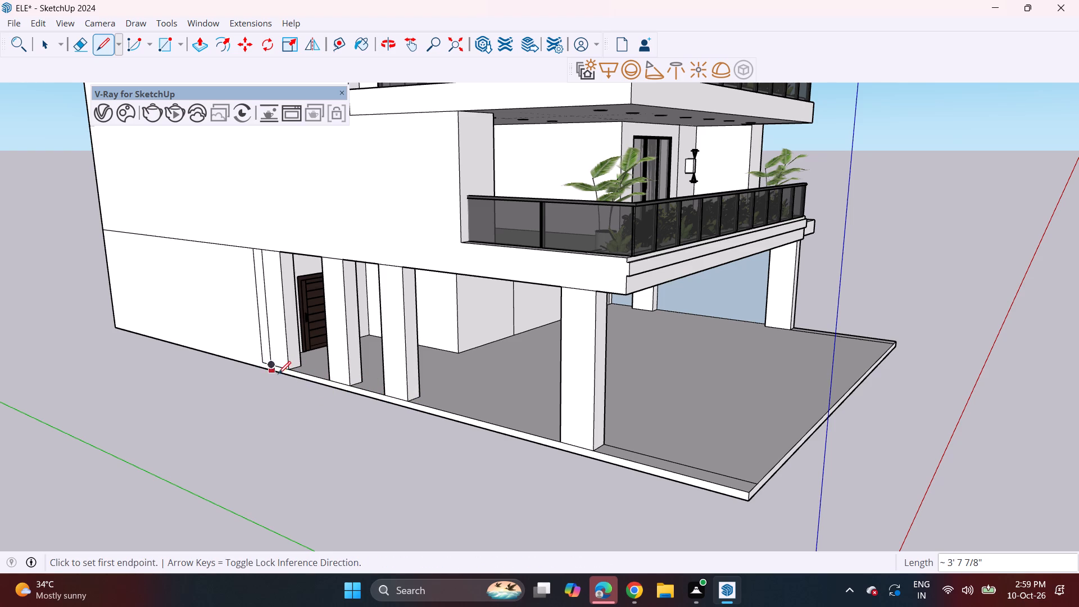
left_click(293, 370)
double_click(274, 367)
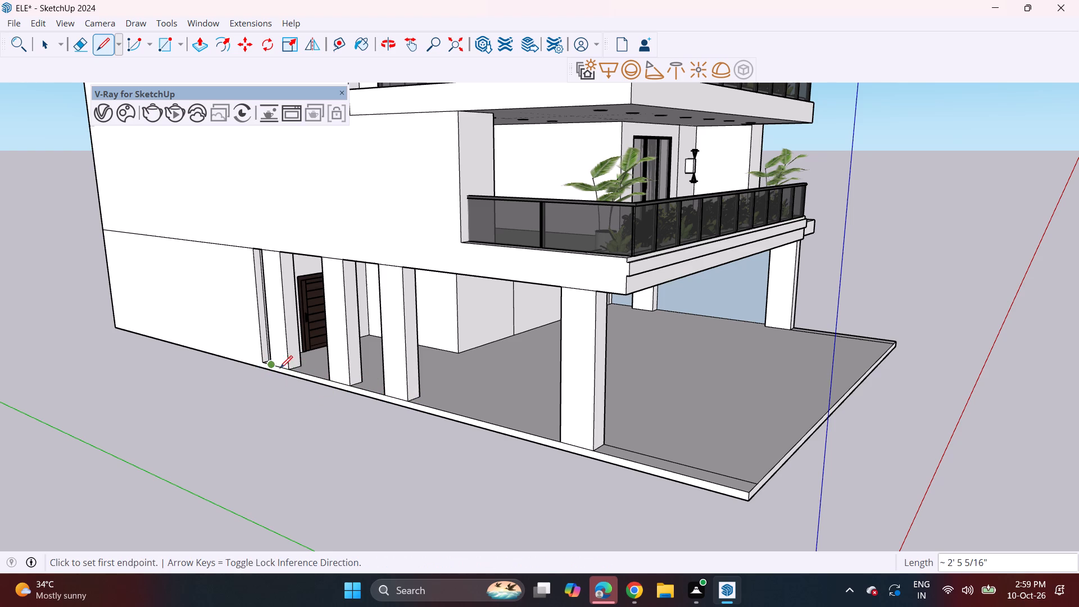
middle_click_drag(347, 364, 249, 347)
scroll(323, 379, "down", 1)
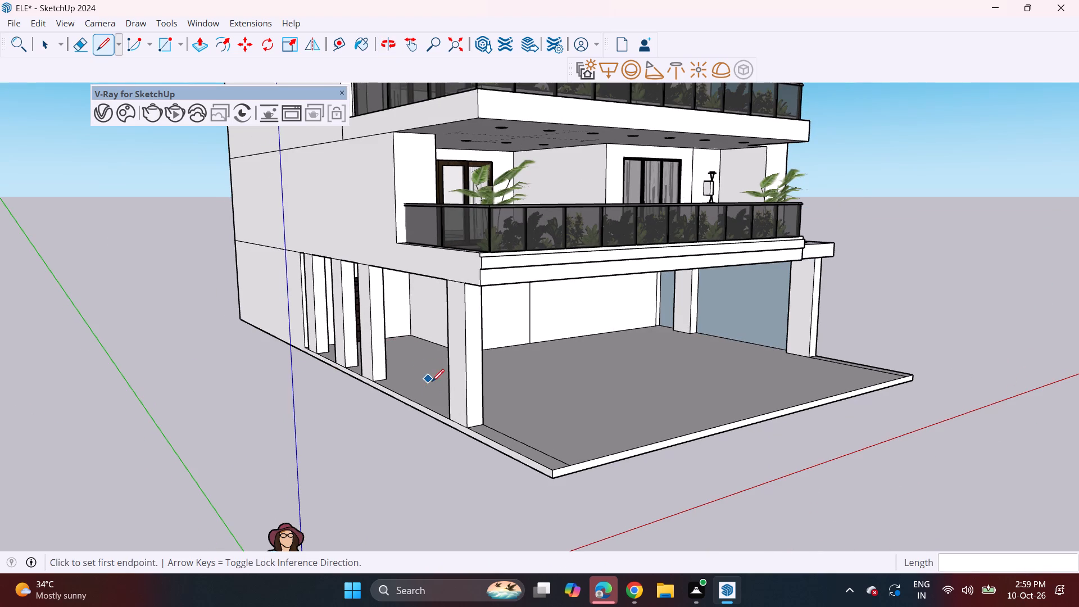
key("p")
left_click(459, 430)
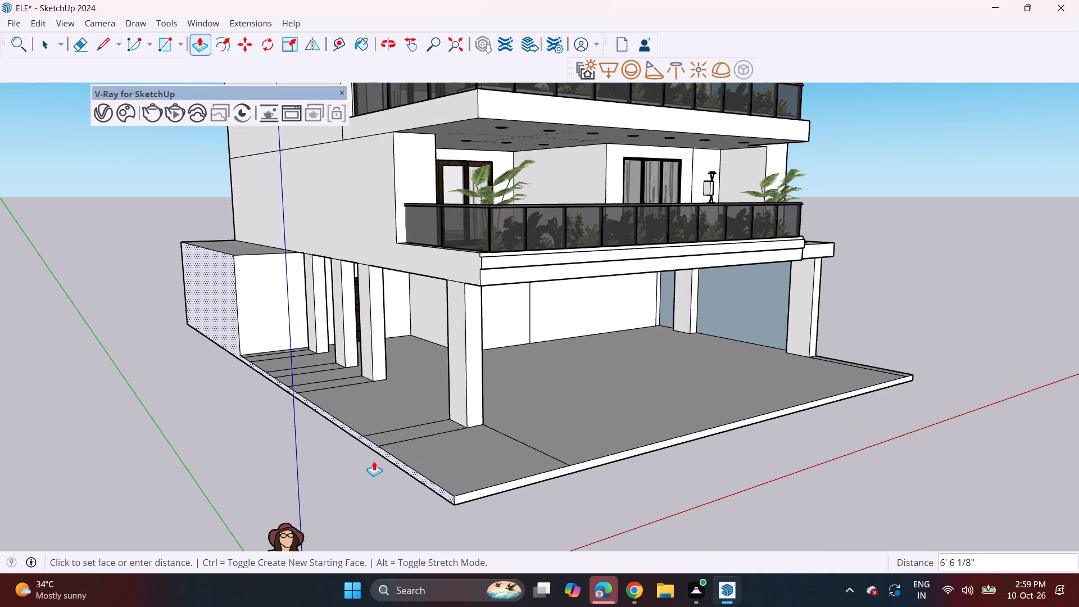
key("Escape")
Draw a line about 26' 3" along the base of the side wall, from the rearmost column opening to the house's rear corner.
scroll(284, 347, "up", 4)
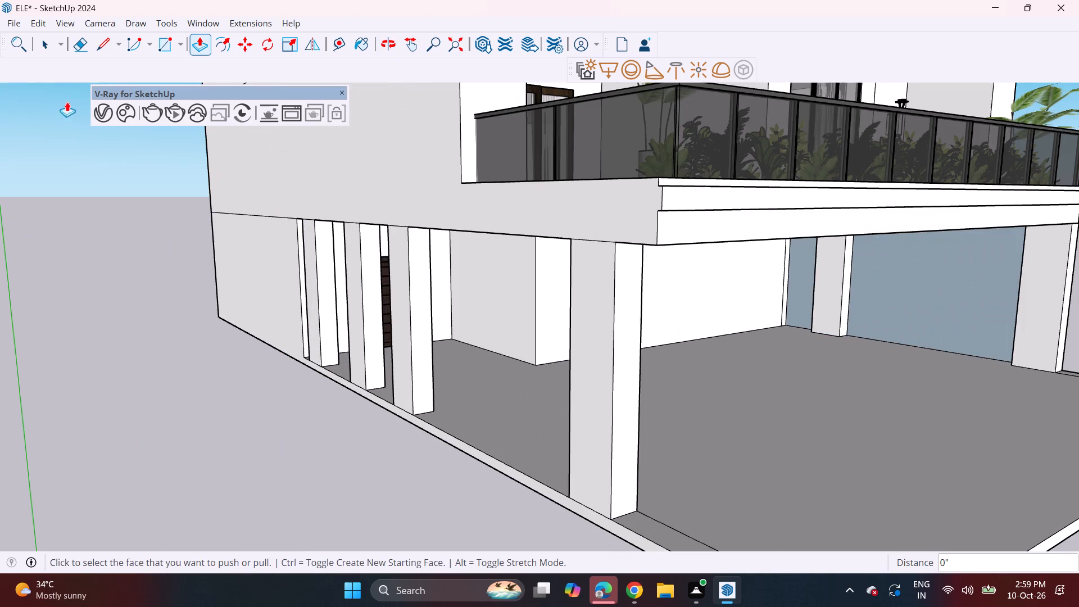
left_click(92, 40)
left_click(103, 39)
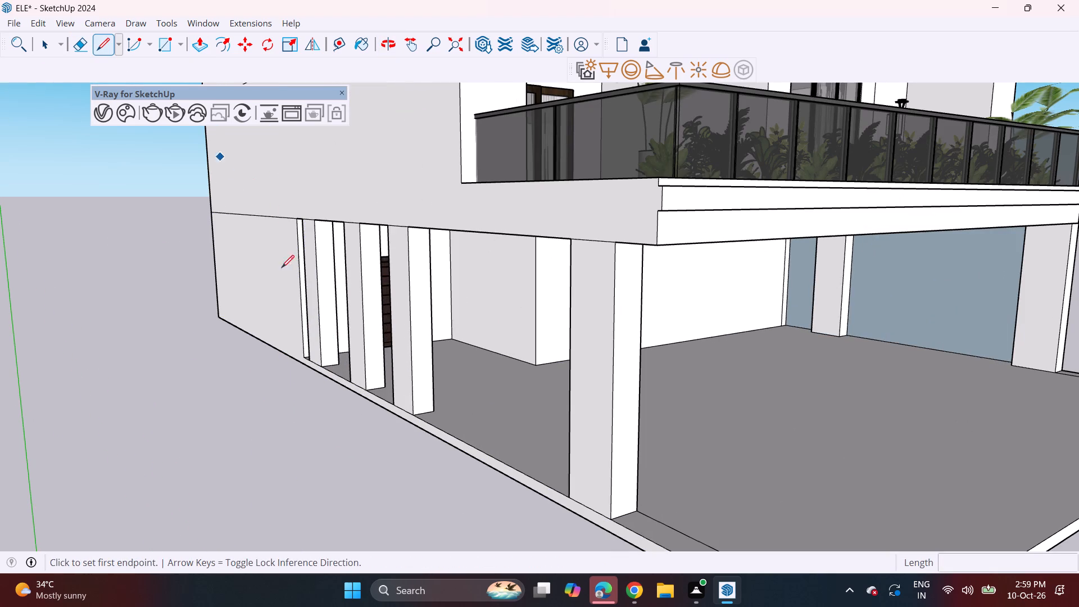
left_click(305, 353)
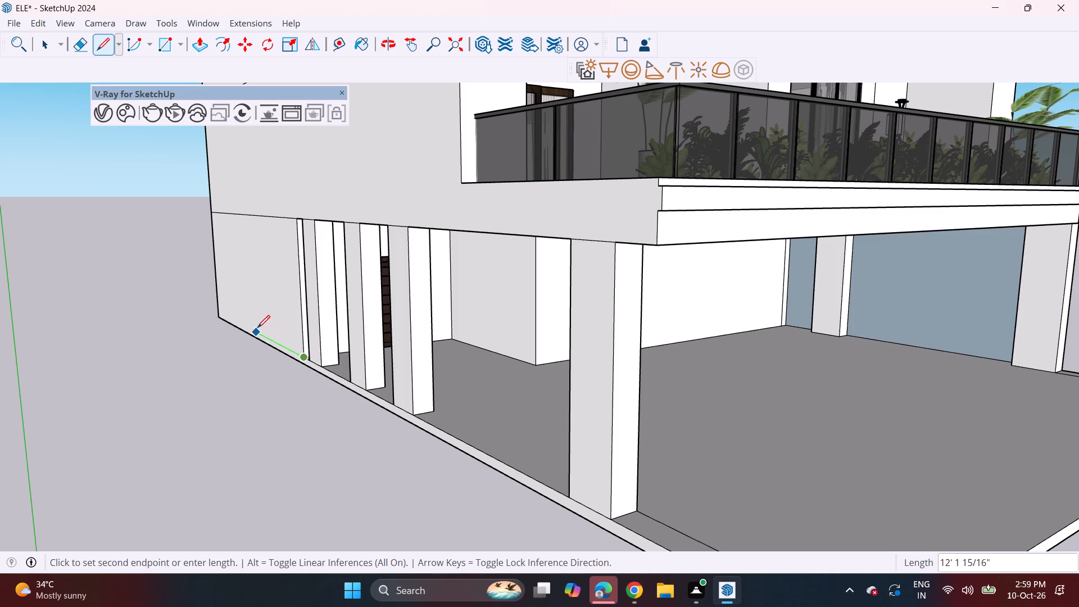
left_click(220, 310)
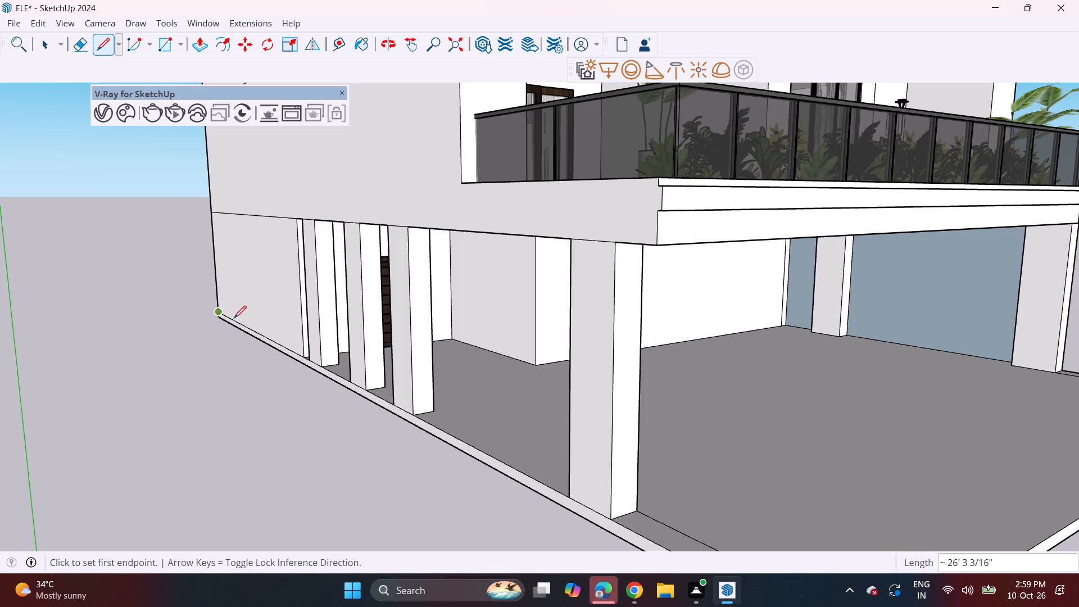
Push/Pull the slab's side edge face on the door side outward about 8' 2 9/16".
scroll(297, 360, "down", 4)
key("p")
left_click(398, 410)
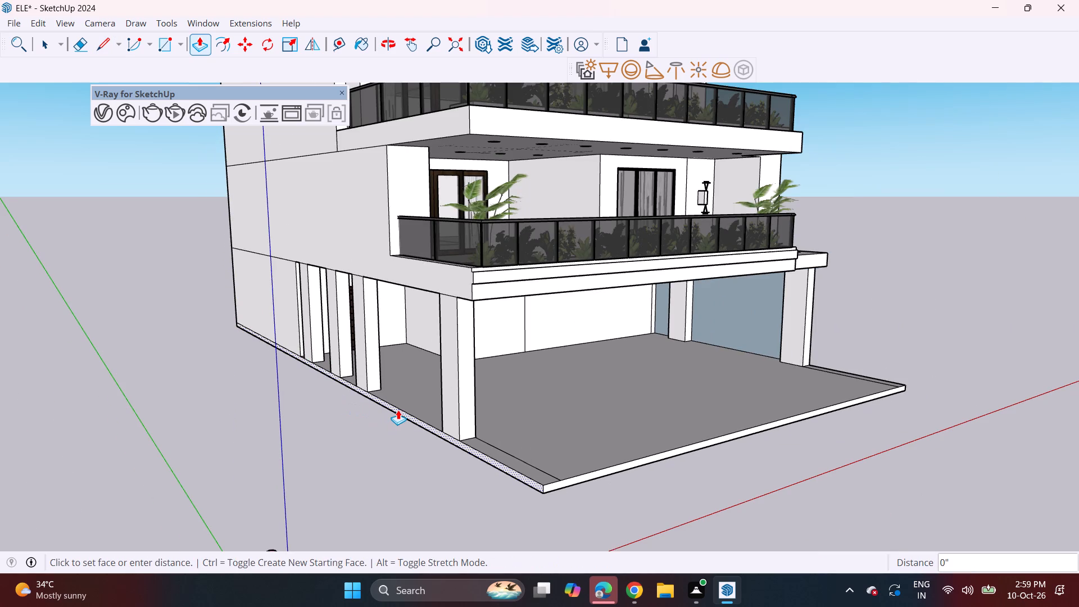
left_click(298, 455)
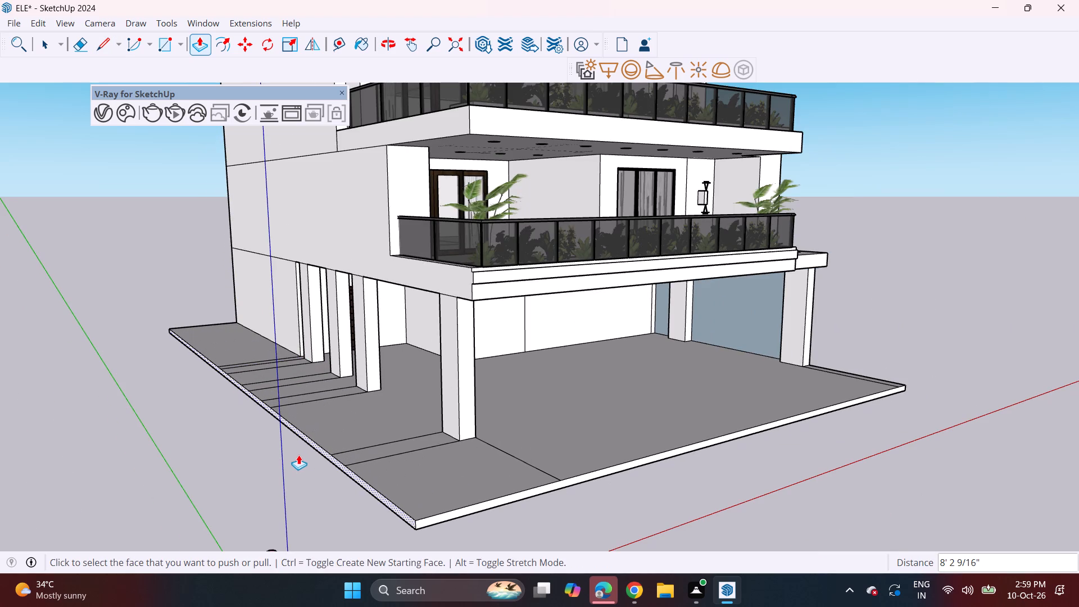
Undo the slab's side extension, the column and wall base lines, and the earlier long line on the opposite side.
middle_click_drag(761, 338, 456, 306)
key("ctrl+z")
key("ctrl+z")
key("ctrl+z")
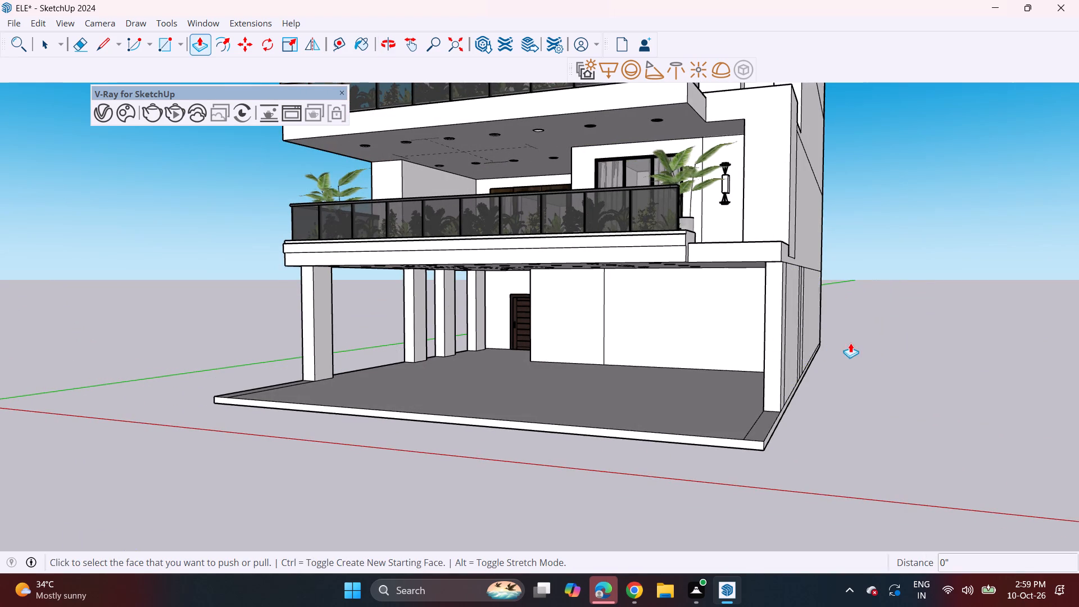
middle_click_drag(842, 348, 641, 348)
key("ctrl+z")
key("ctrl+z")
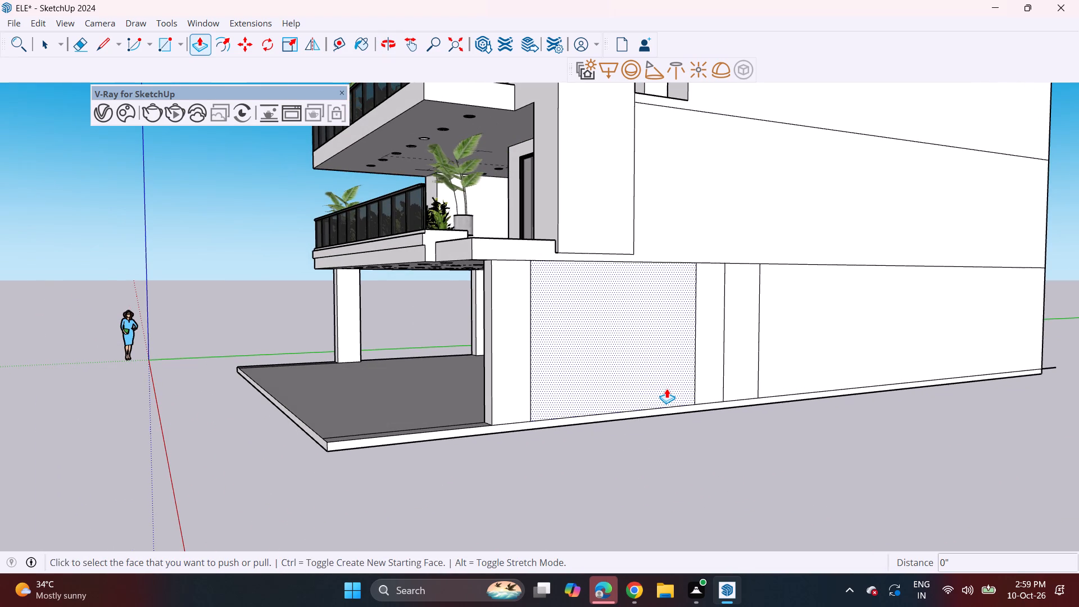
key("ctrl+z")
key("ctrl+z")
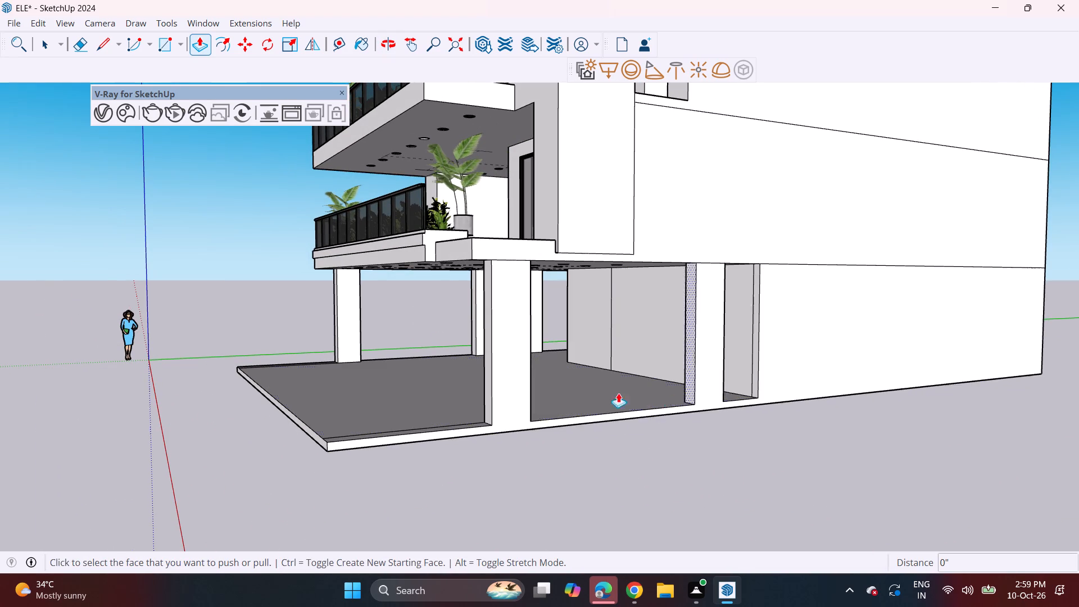
On the opposite side, draw lines across the two columns' bases, about 2' 7 13/16" each, and along the wall base to the rear corner.
left_click(103, 46)
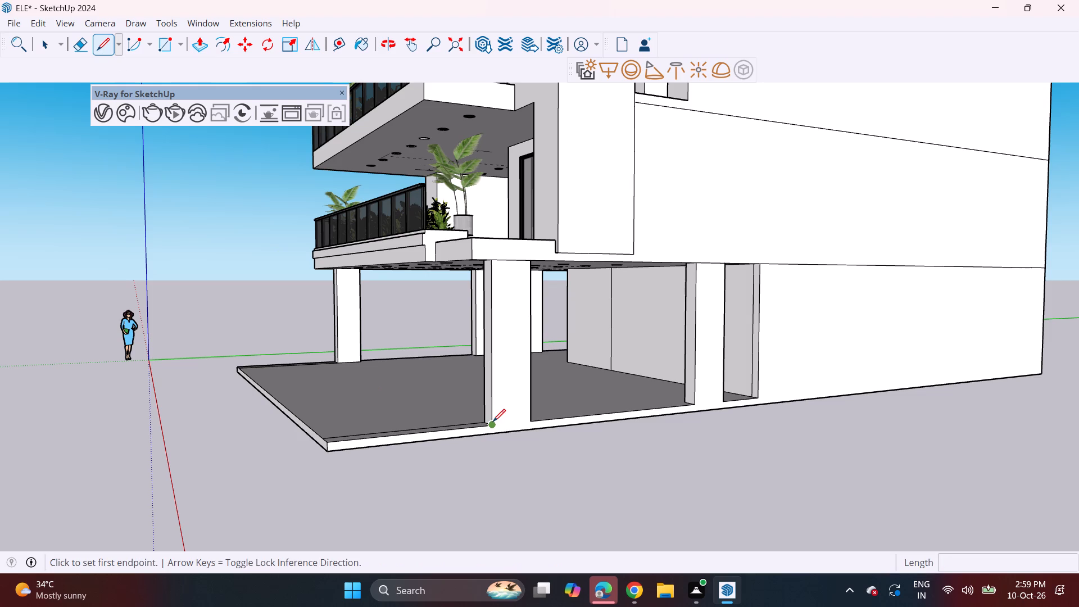
left_click(493, 422)
left_click(530, 419)
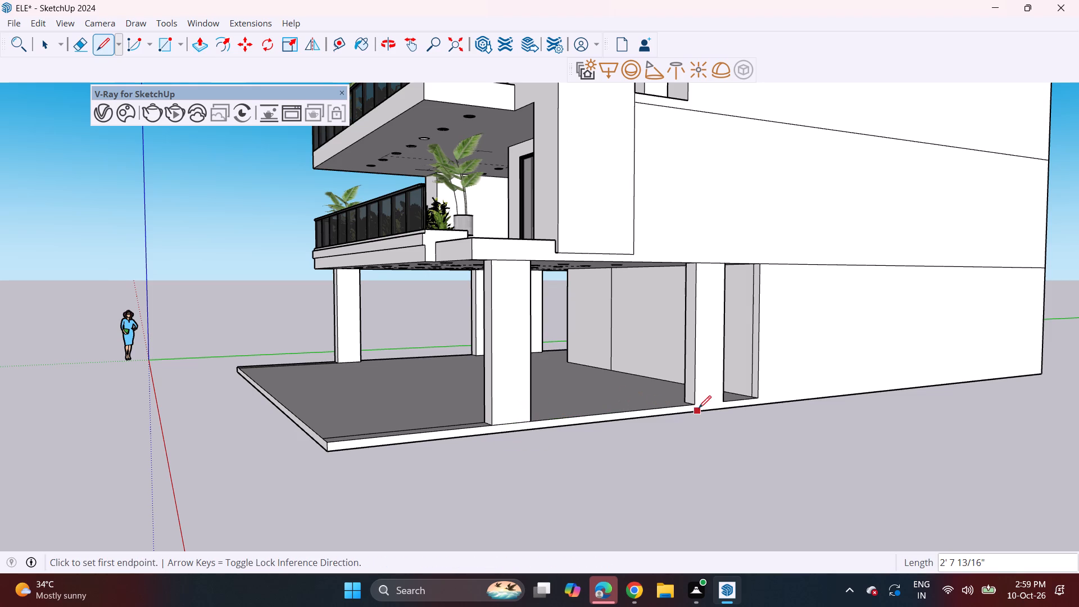
left_click(691, 405)
left_click(722, 401)
left_click_drag(753, 401, 761, 400)
left_click(1045, 365)
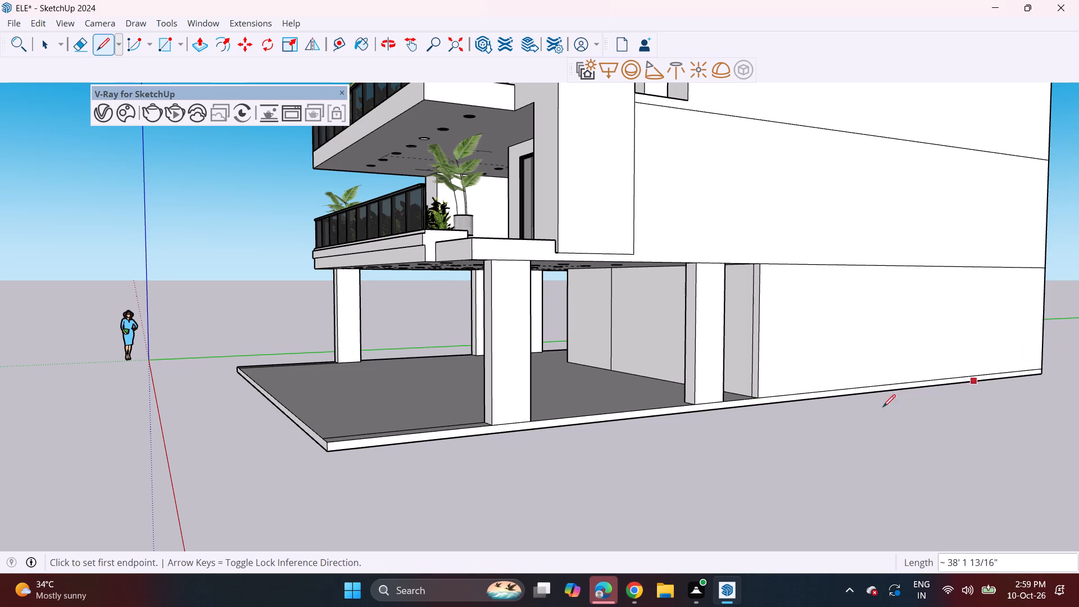
Push/Pull the slab's side edge face beside these two columns outward about 12' 5 3/4".
key("p")
left_click(685, 411)
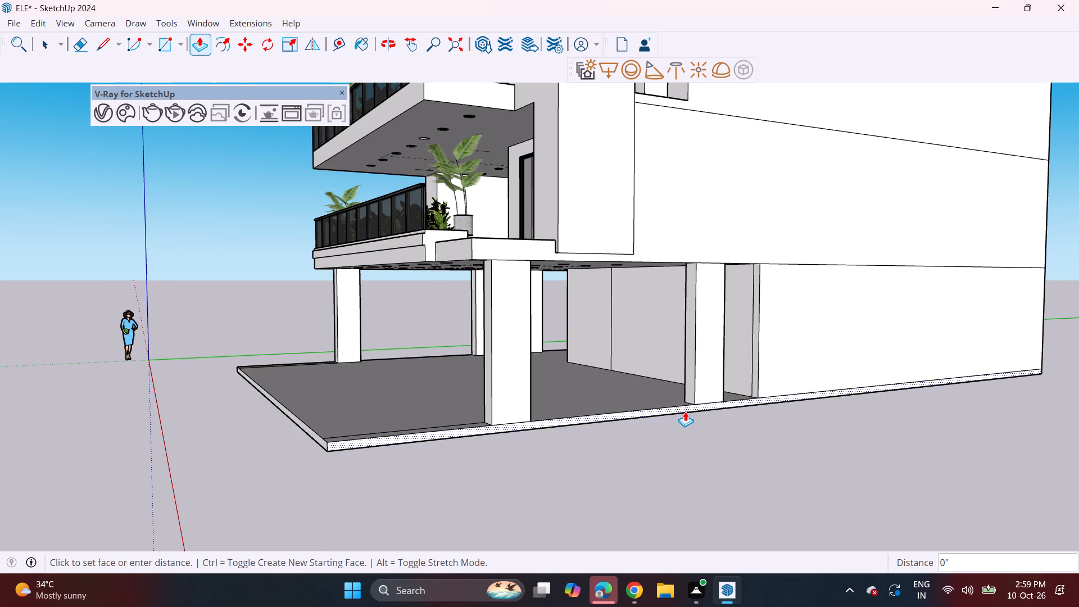
left_click(817, 500)
On the door side, draw a line about 26' 3" along the wall's base from the narrow opening to the house's rear corner.
middle_click_drag(360, 428, 804, 409)
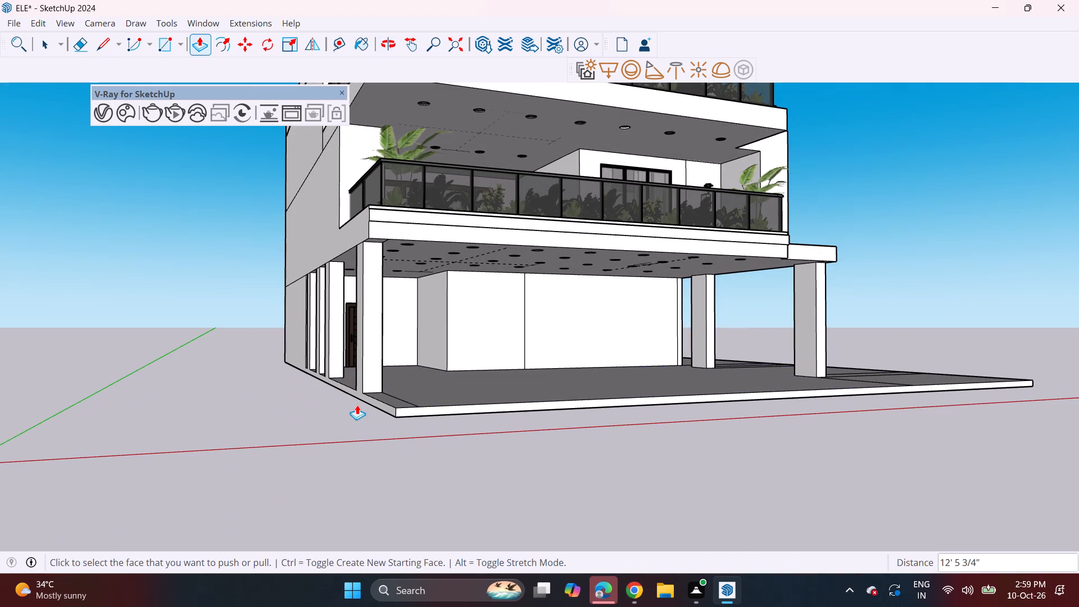
middle_click_drag(263, 375, 423, 393)
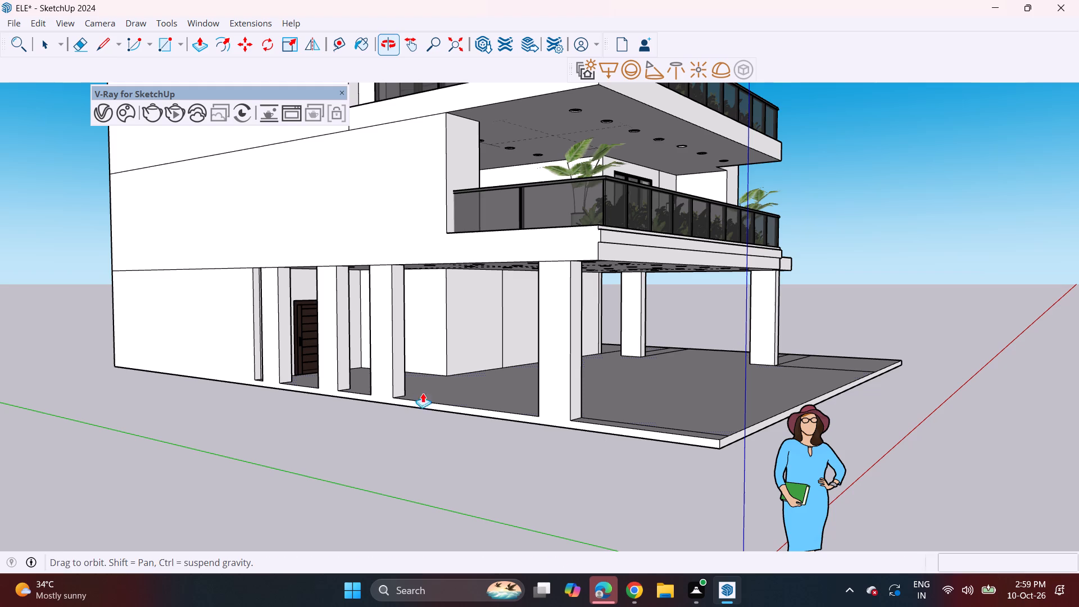
middle_click_drag(423, 393, 422, 393)
left_click_drag(102, 37, 104, 43)
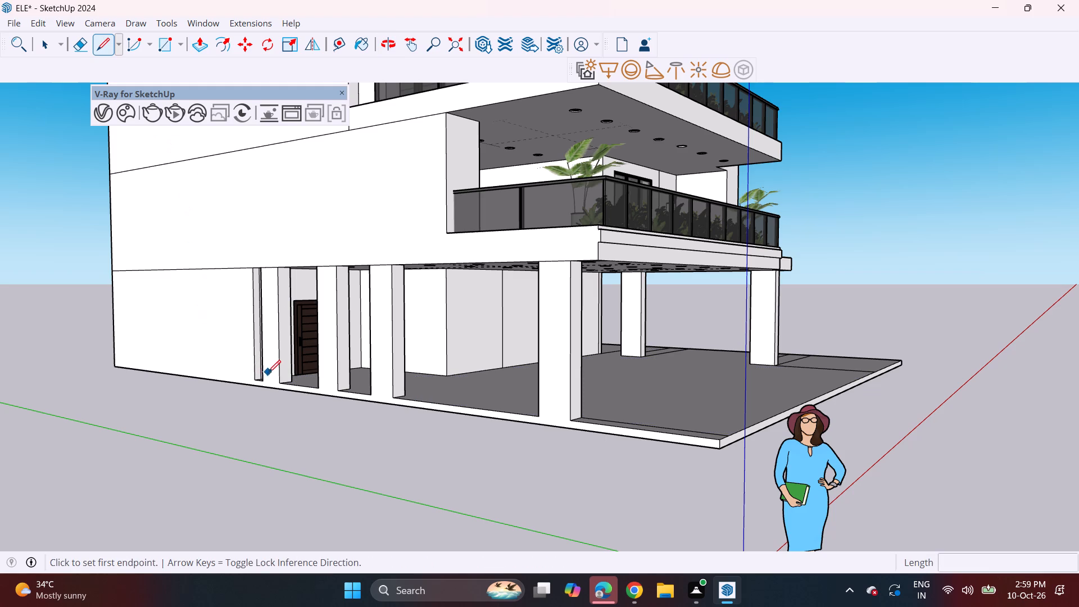
left_click(260, 378)
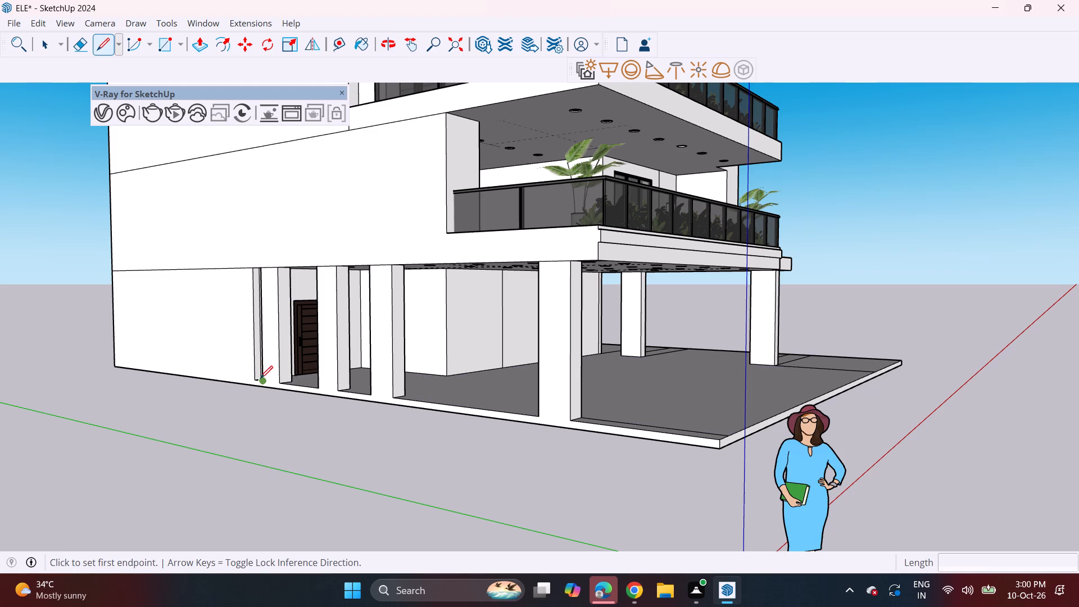
left_click(254, 381)
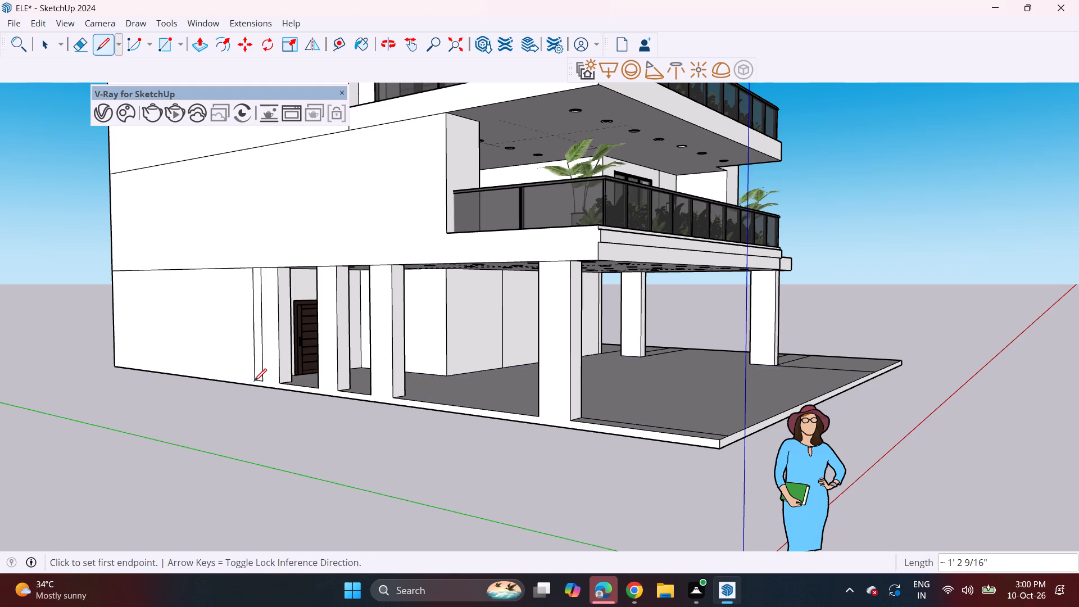
key("ctrl+z")
left_click(252, 377)
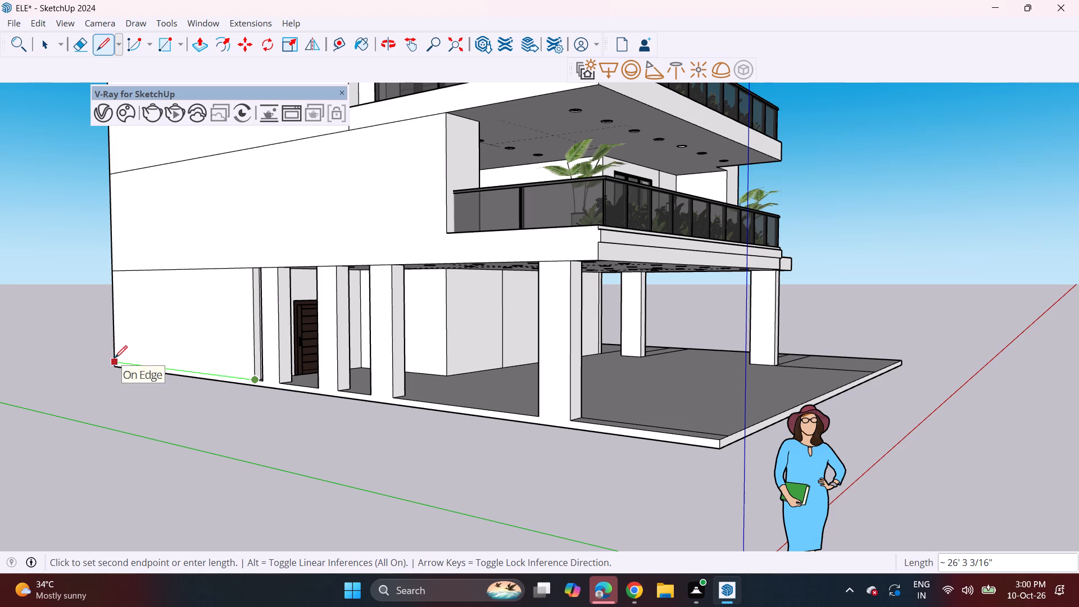
left_click(115, 358)
Draw a line across the base of each of the three door-side columns nearest the front, separating them from the slab's side edge face.
left_click(276, 384)
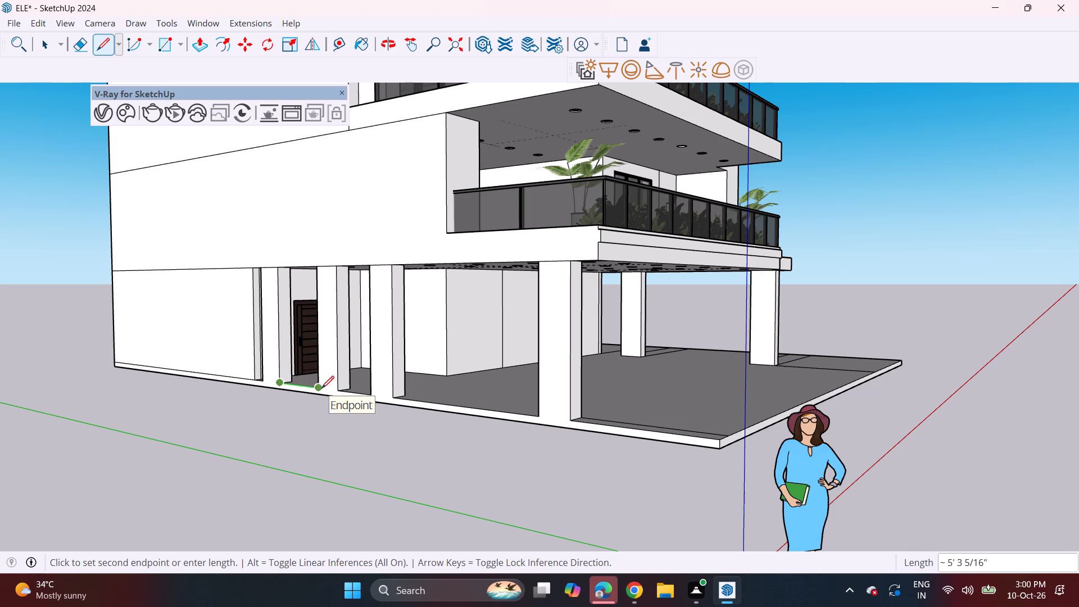
left_click(321, 388)
key("ctrl+z")
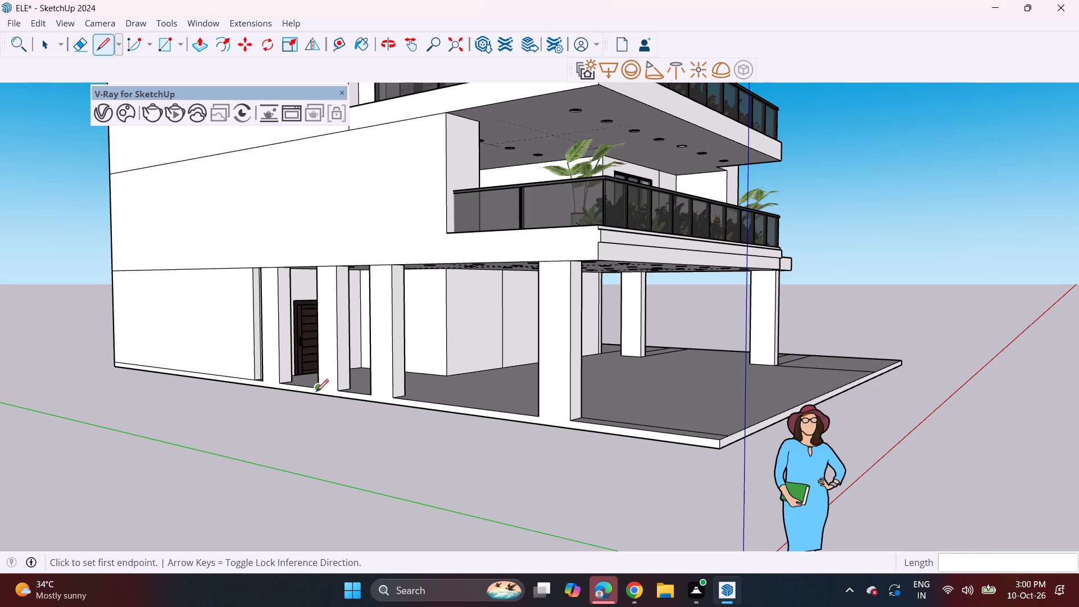
left_click(322, 387)
left_click(337, 391)
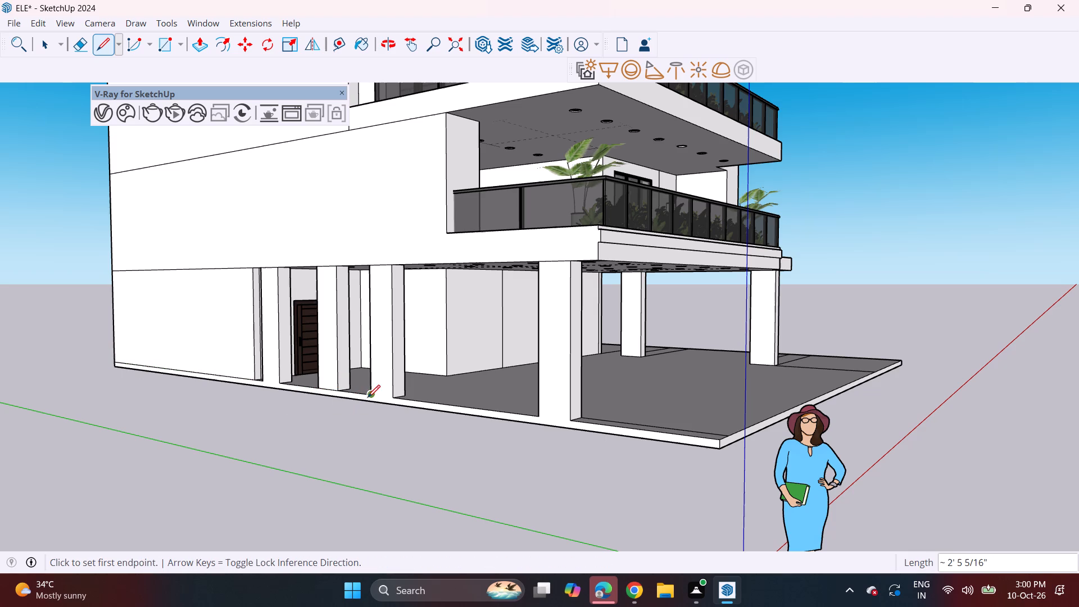
left_click(368, 397)
left_click(394, 398)
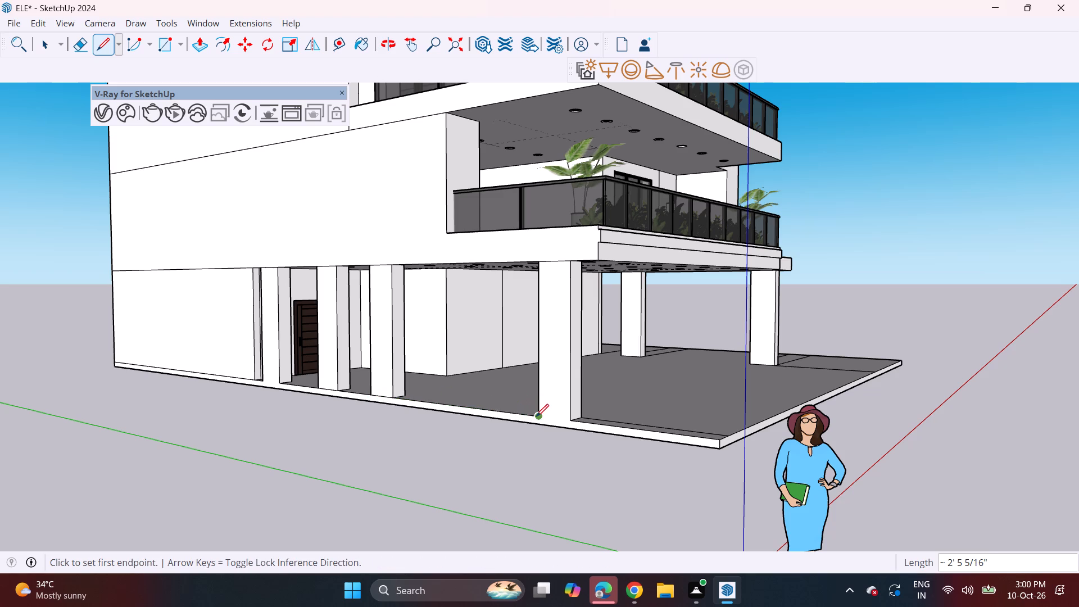
left_click(536, 417)
left_click(573, 423)
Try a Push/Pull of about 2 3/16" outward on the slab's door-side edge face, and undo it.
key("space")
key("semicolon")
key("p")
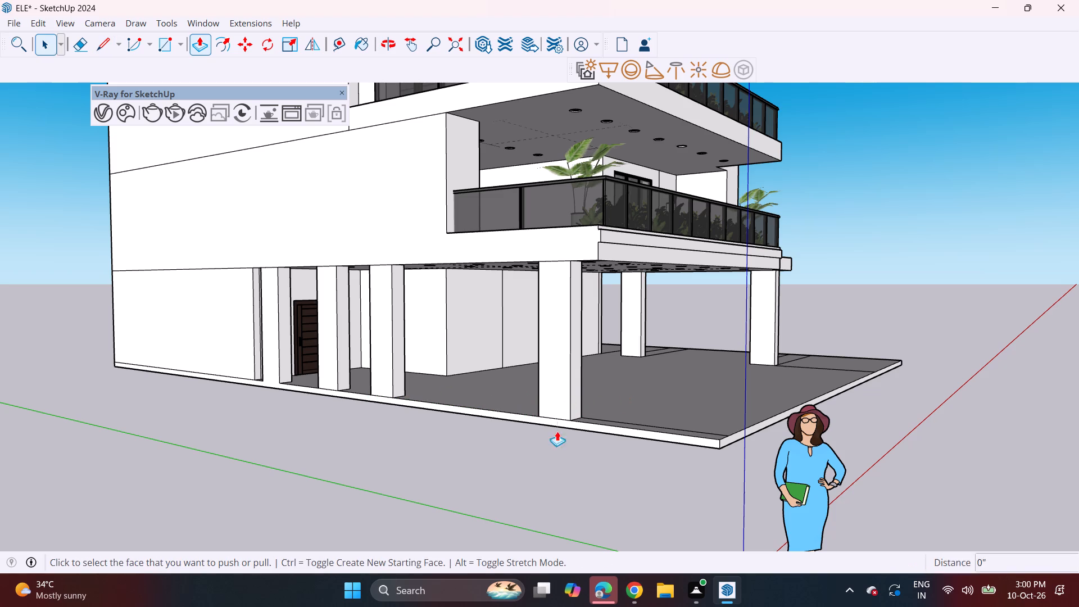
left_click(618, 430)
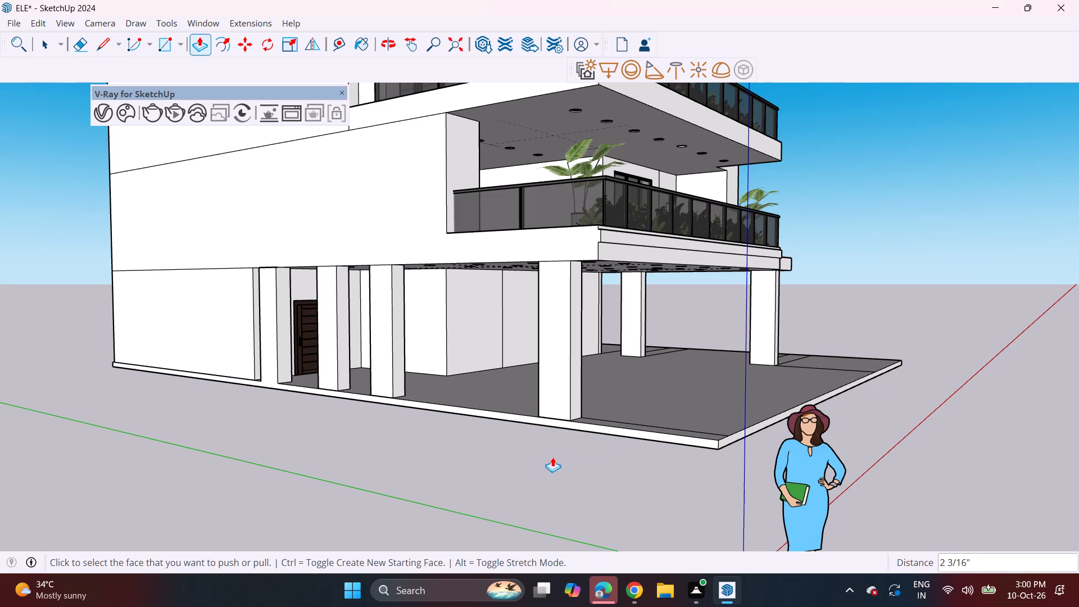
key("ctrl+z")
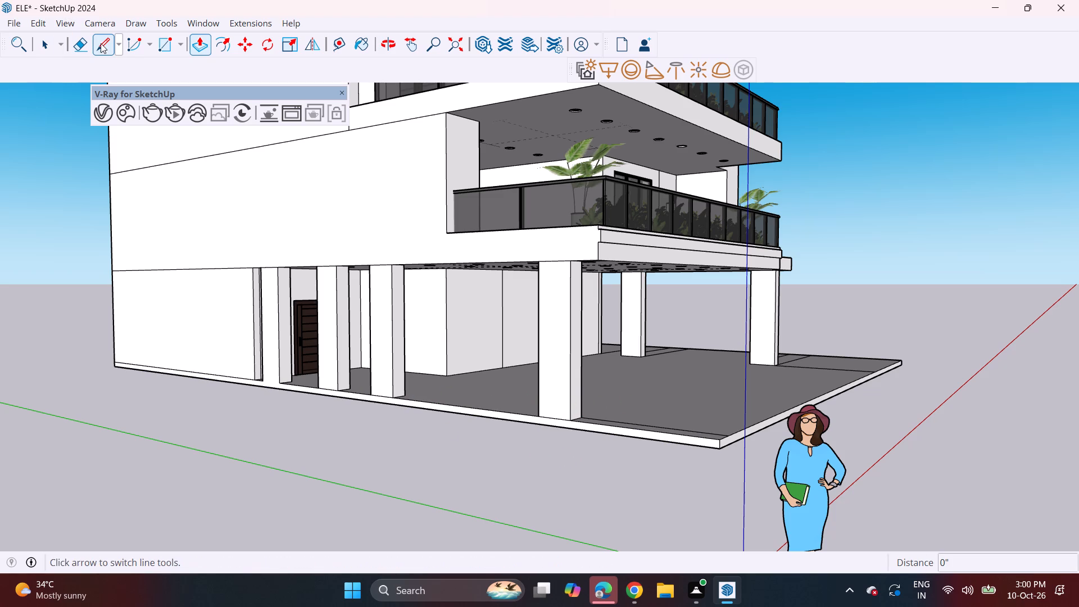
Draw a line across the base of the rearmost door-side column, separating it from the slab's side edge face.
left_click(106, 47)
left_click(265, 383)
left_click_drag(282, 383, 288, 380)
Push/Pull the slab's door-side edge face outward about 12' 1/8".
key("space")
key("p")
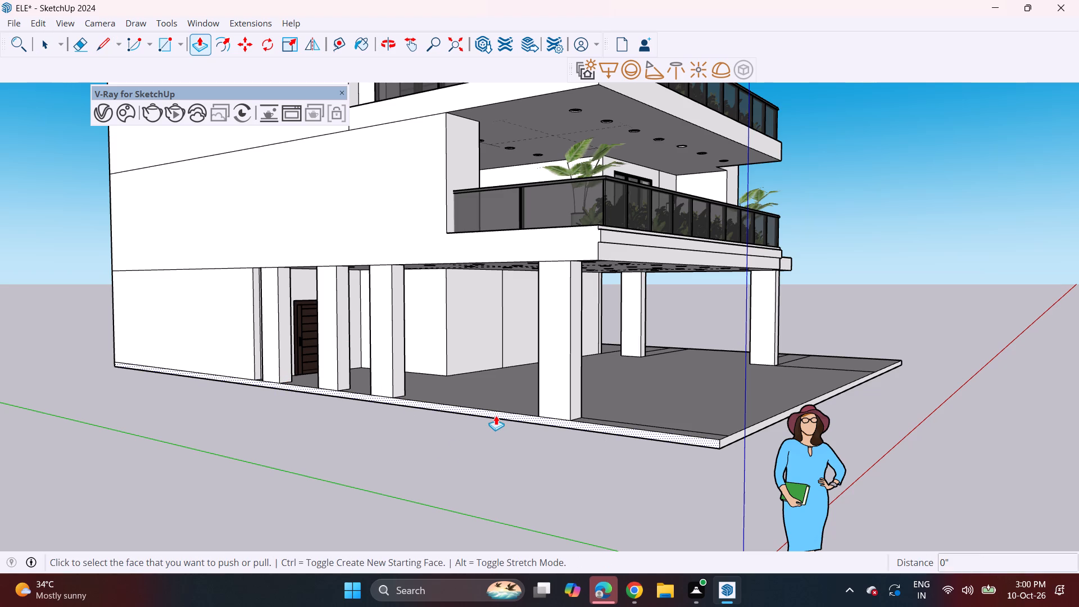
left_click(496, 415)
left_click(366, 489)
Erase the leftover lines running from the door-side columns to the edge of the extended slab.
middle_click_drag(559, 349, 315, 330)
scroll(406, 320, "down", 2)
middle_click_drag(379, 345, 392, 438)
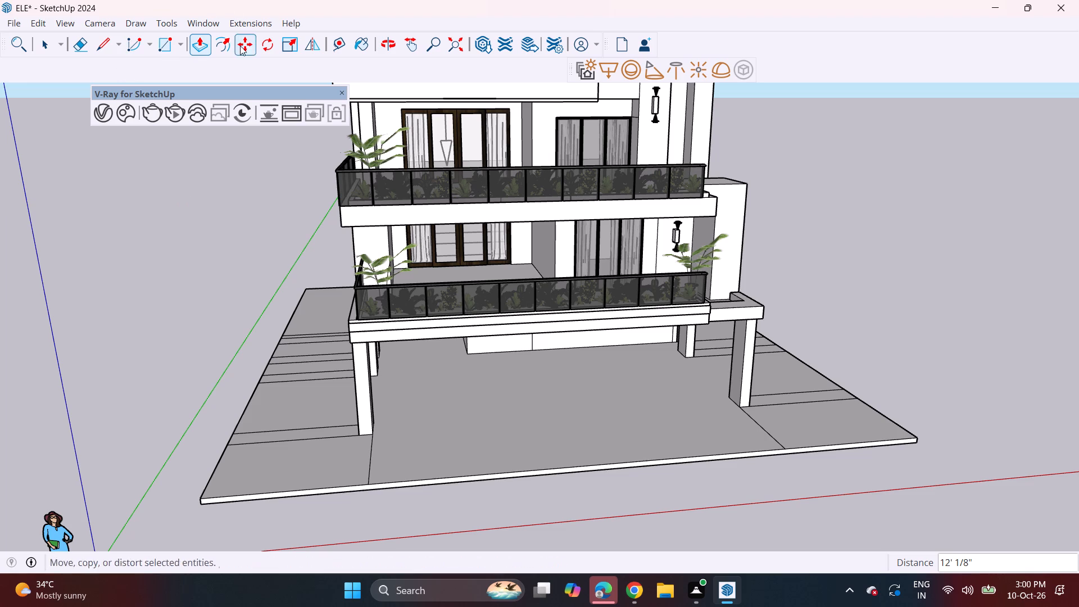
left_click(83, 40)
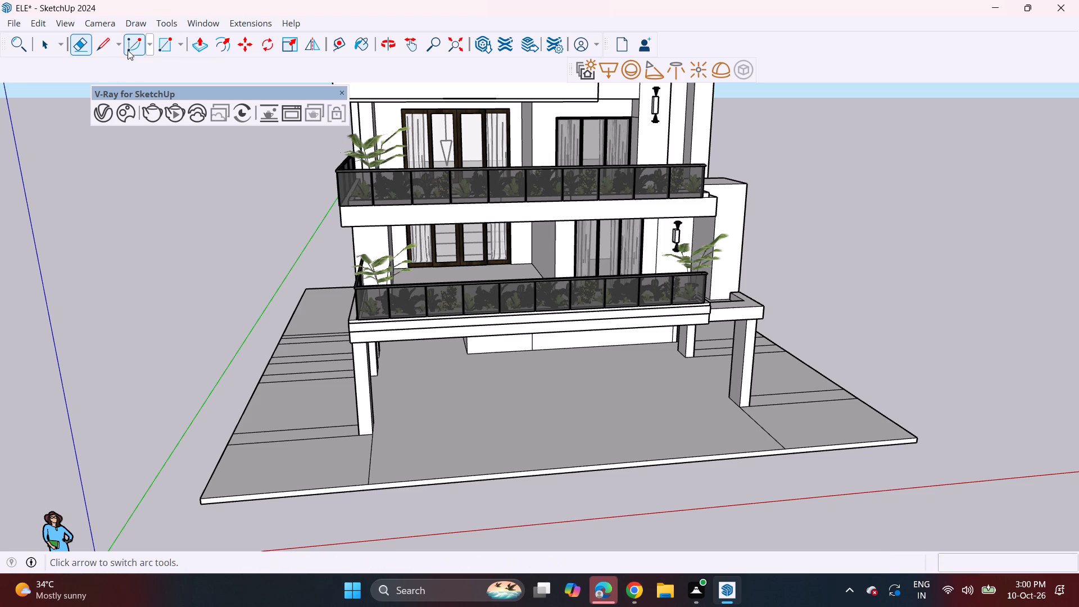
left_click_drag(328, 314, 261, 442)
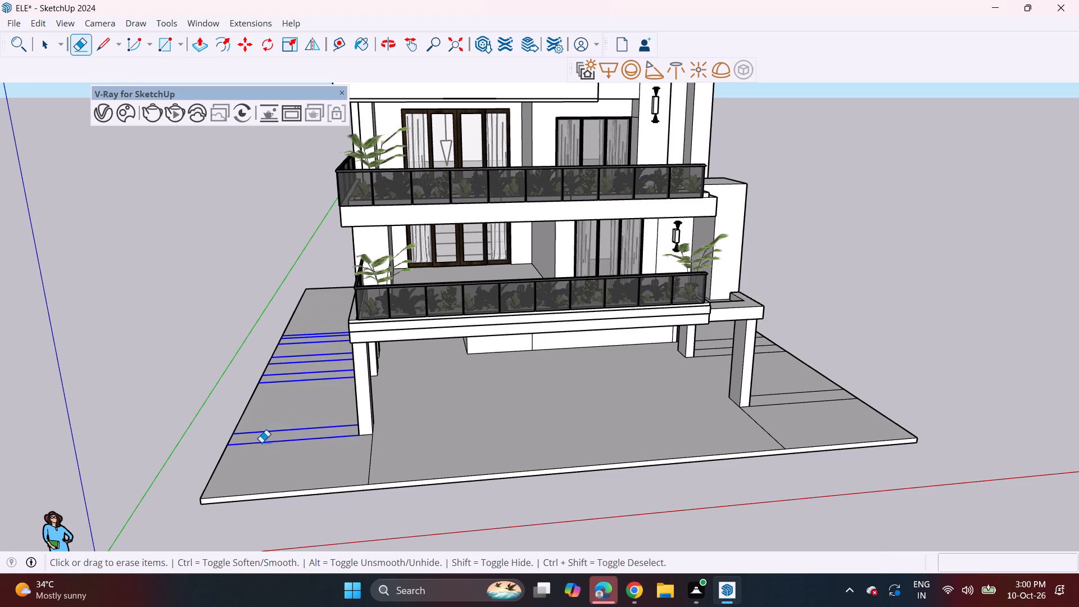
left_click_drag(261, 442, 257, 451)
Erase the leftover lines beside the opposite side's columns and the two lines running from the front columns to the slab's front edge.
middle_click_drag(974, 341, 817, 341)
left_click_drag(785, 353, 727, 529)
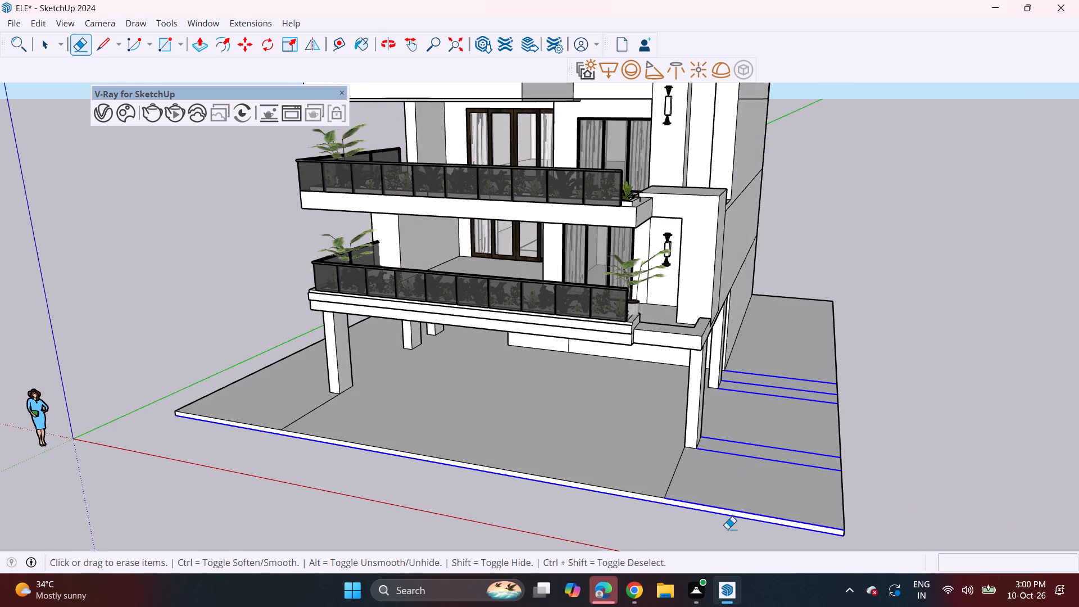
left_click_drag(727, 529, 726, 526)
key("ctrl+z")
left_click_drag(787, 374, 772, 468)
left_click_drag(672, 481, 656, 473)
left_click_drag(296, 408, 300, 411)
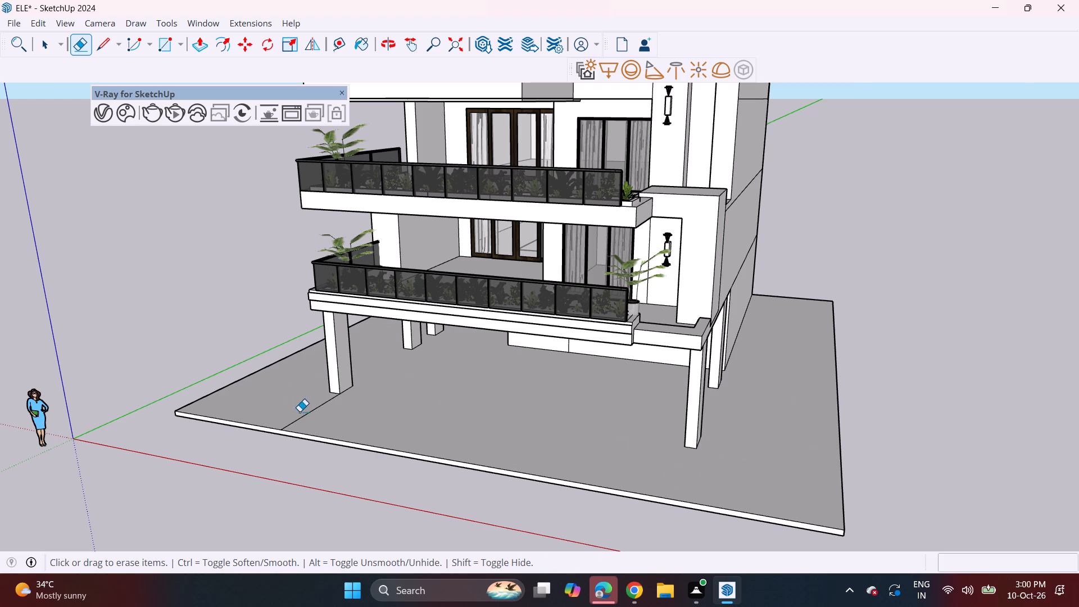
left_click_drag(300, 411, 318, 415)
Draw a line across the slab's top near its front edge, from one side edge to the other, marking a narrow strip.
middle_click_drag(320, 447, 327, 444)
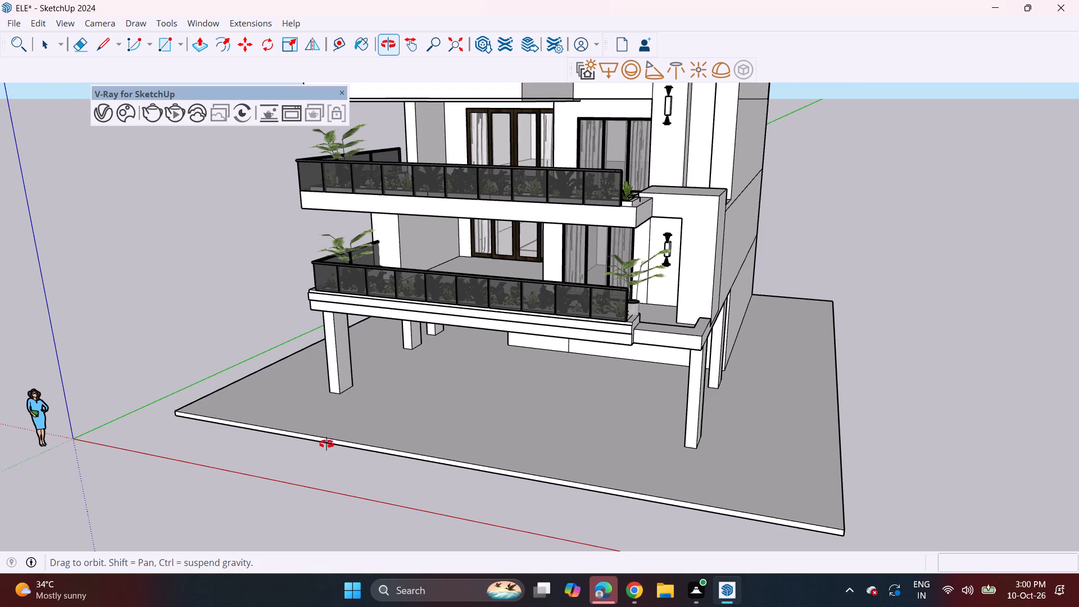
middle_click_drag(327, 444, 433, 374)
middle_click_drag(477, 392, 449, 449, "shift")
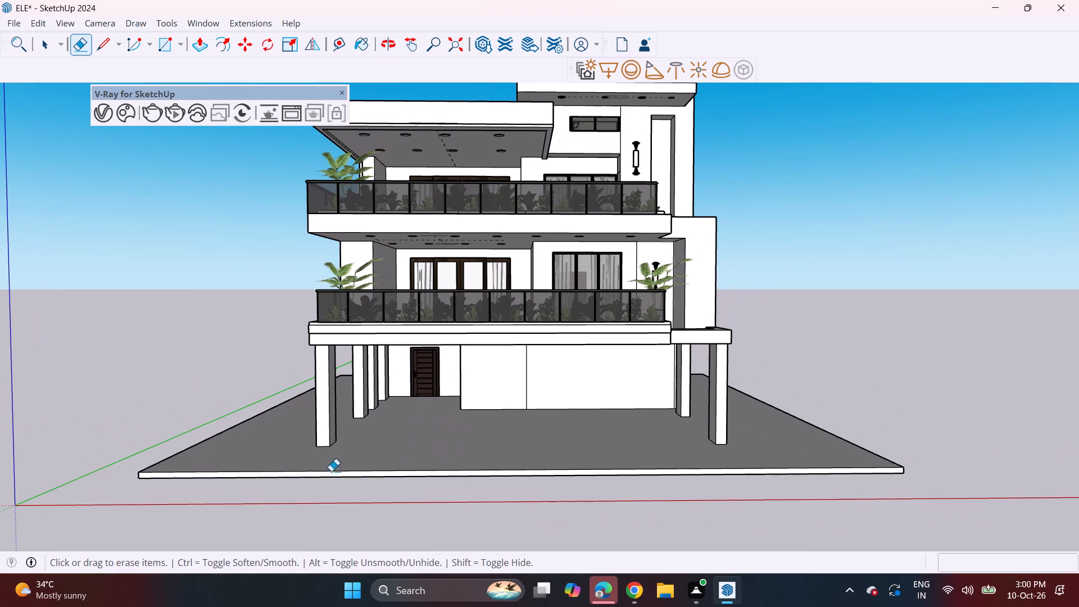
middle_click_drag(272, 423, 236, 501)
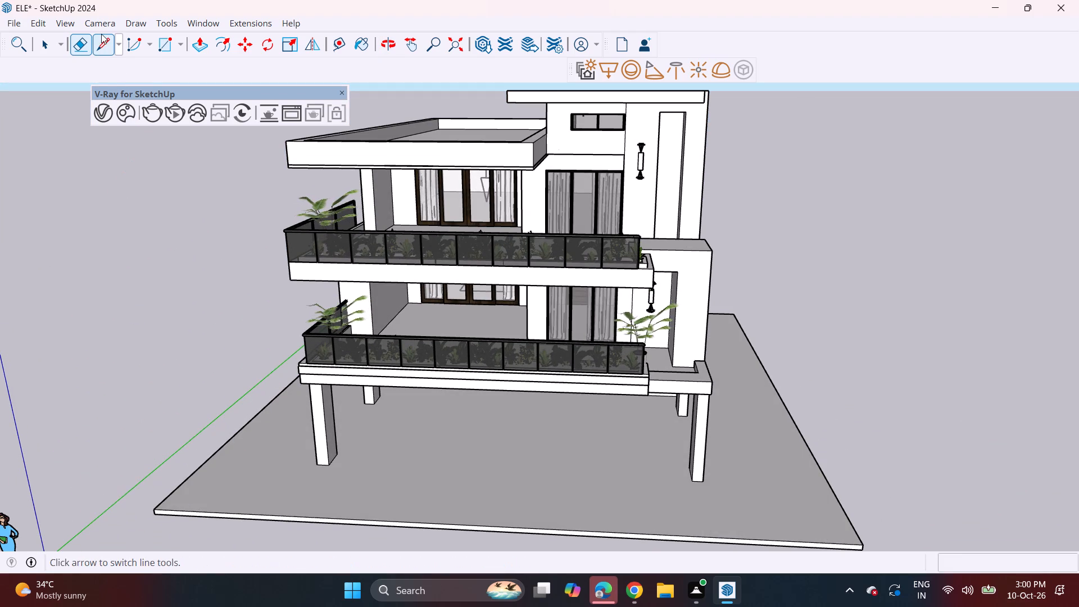
left_click_drag(101, 34, 104, 42)
left_click_drag(165, 502, 201, 497)
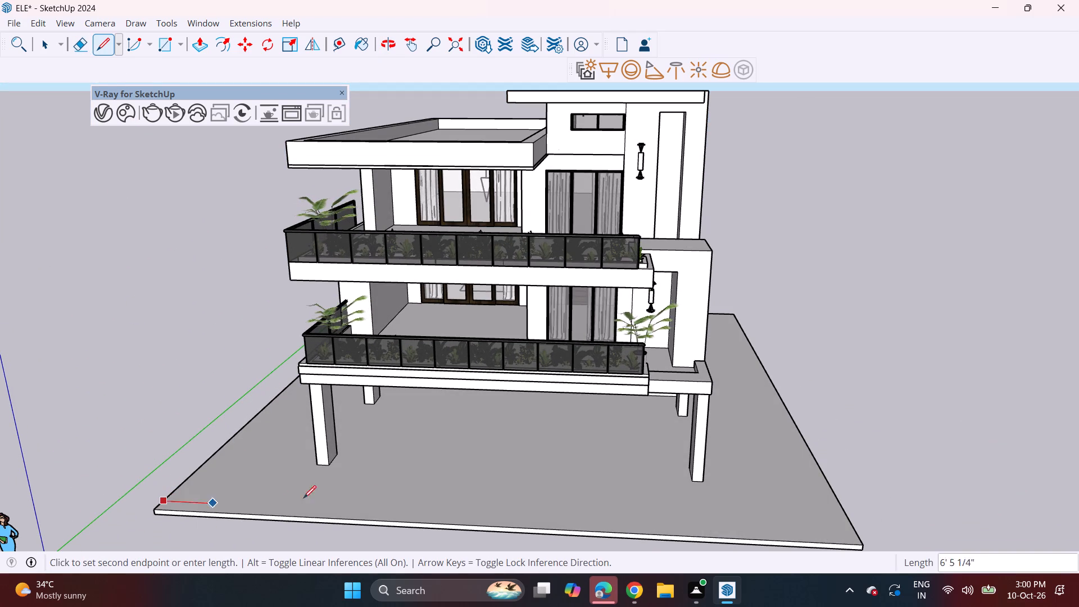
left_click(854, 537)
Draw two short lines about 1' 6 7/16" long across the front strip, separating its two end sections from a wide middle section.
middle_click_drag(595, 442, 598, 438)
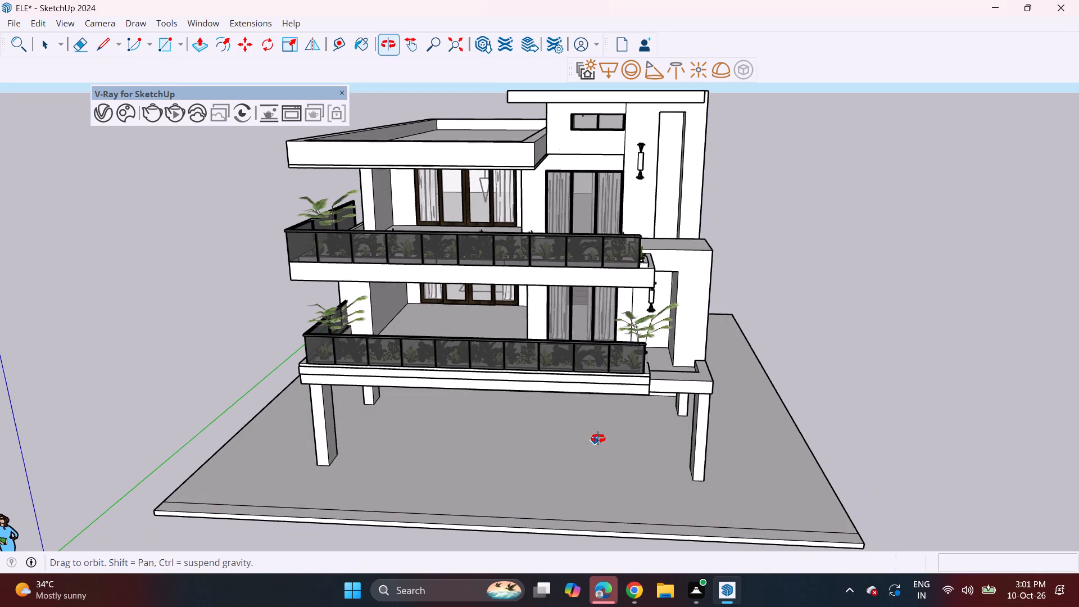
middle_click_drag(598, 438, 603, 434)
key("space")
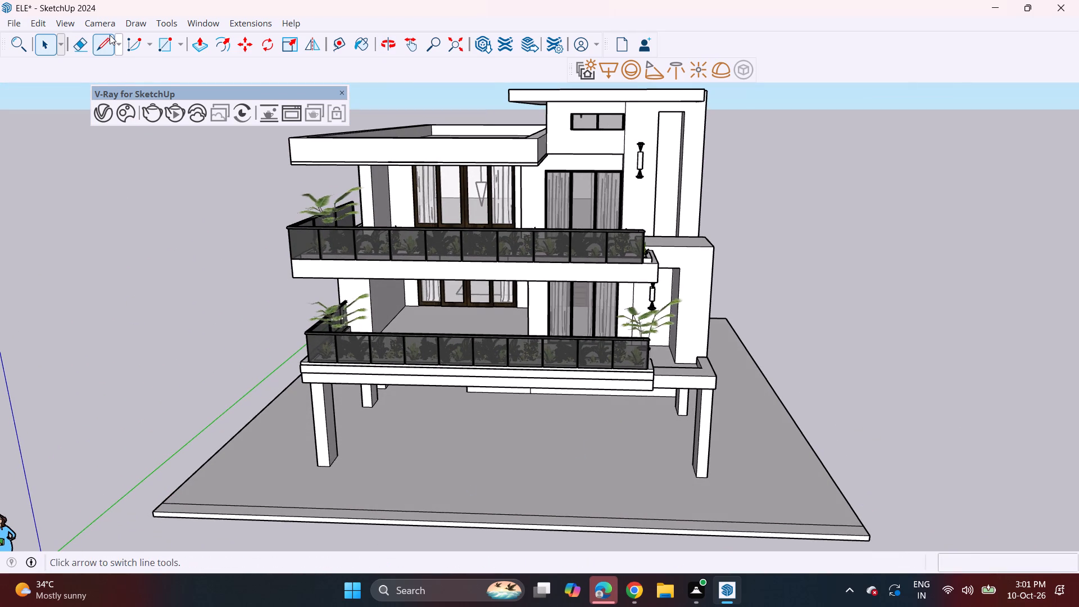
left_click(110, 35)
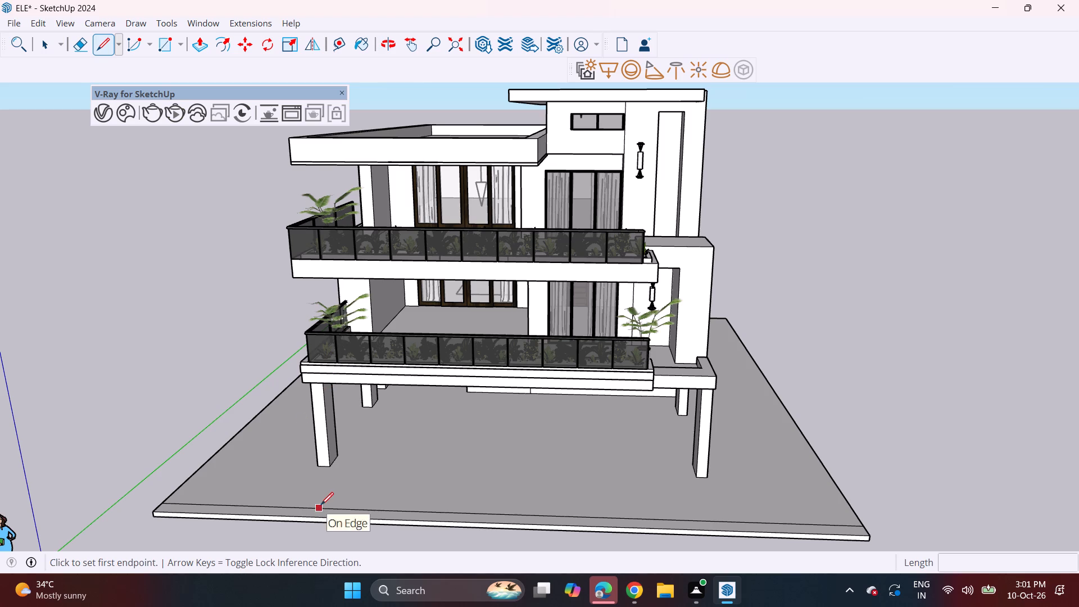
left_click(333, 510)
left_click_drag(321, 520, 327, 523)
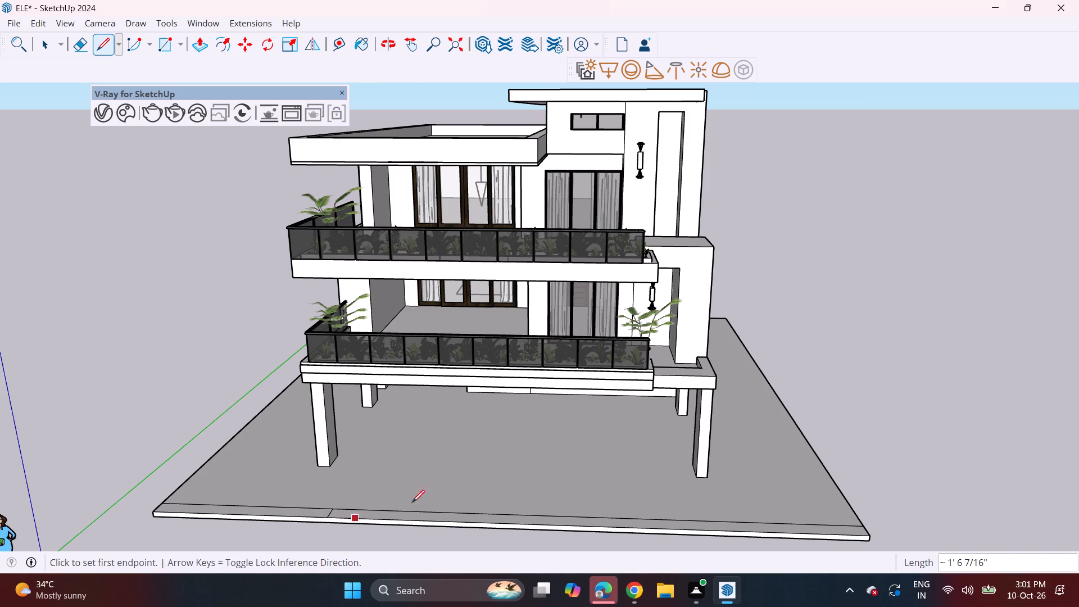
left_click(683, 522)
left_click_drag(677, 534, 693, 529)
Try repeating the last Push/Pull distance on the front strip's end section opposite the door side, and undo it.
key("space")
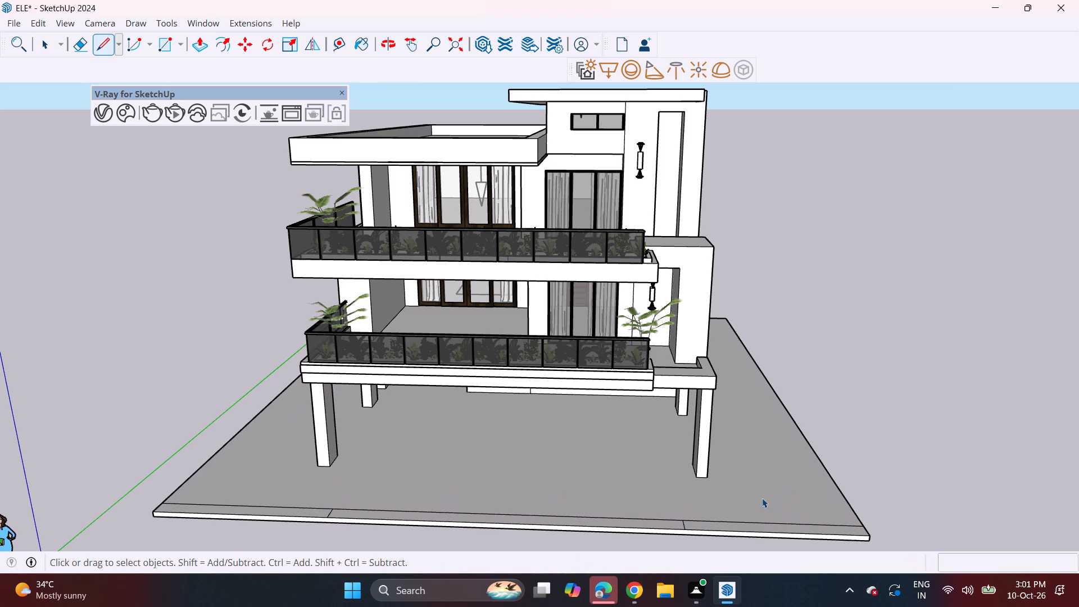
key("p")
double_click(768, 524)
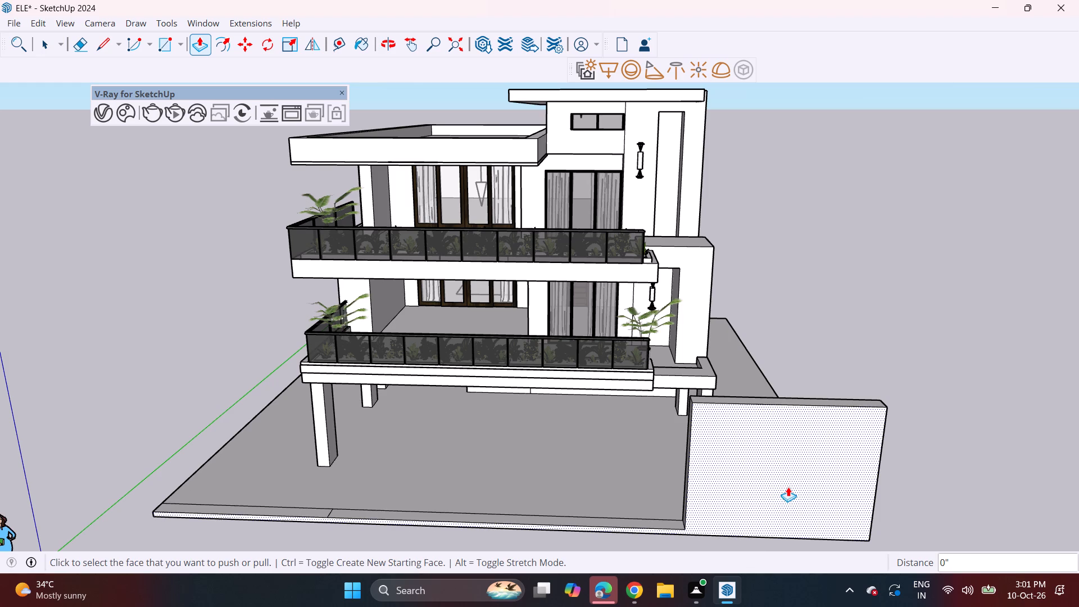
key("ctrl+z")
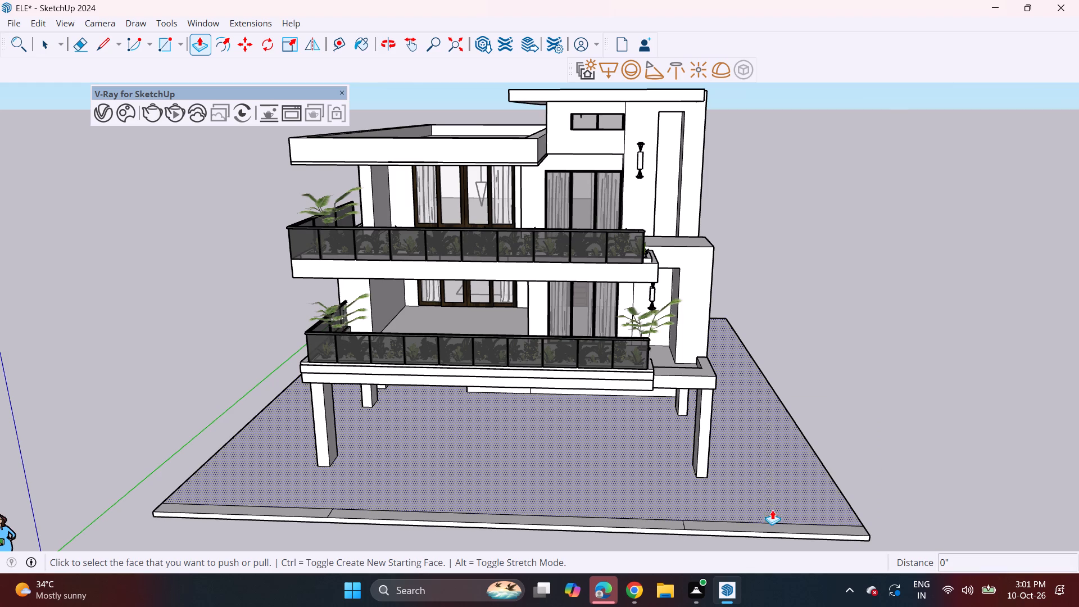
Push/Pull both end sections of the front strip up 5' as boundary walls, leaving the middle section flat.
left_click(768, 525)
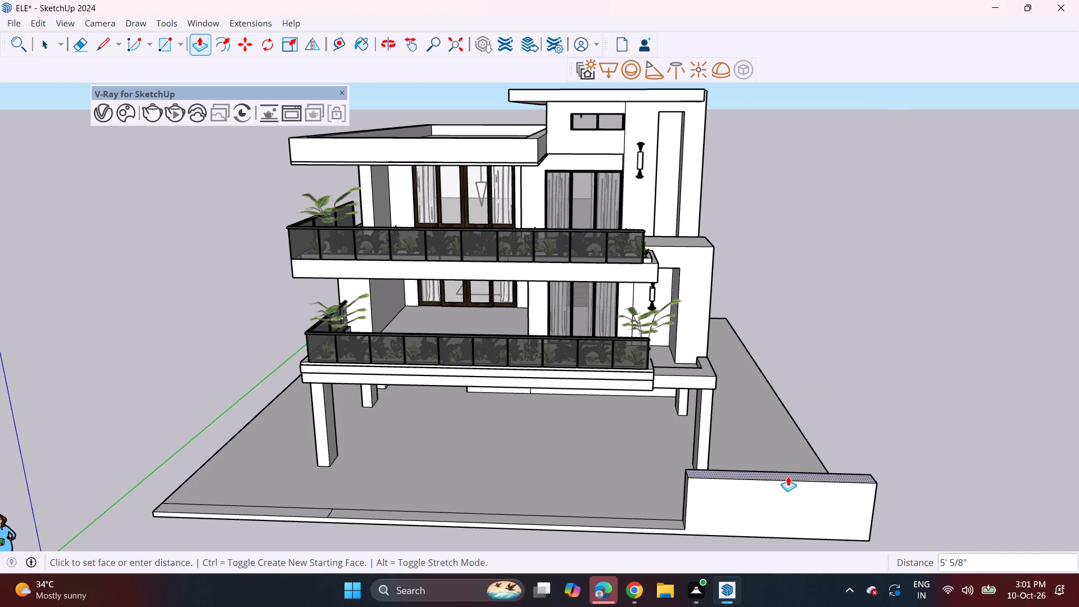
type("5'")
key("Return")
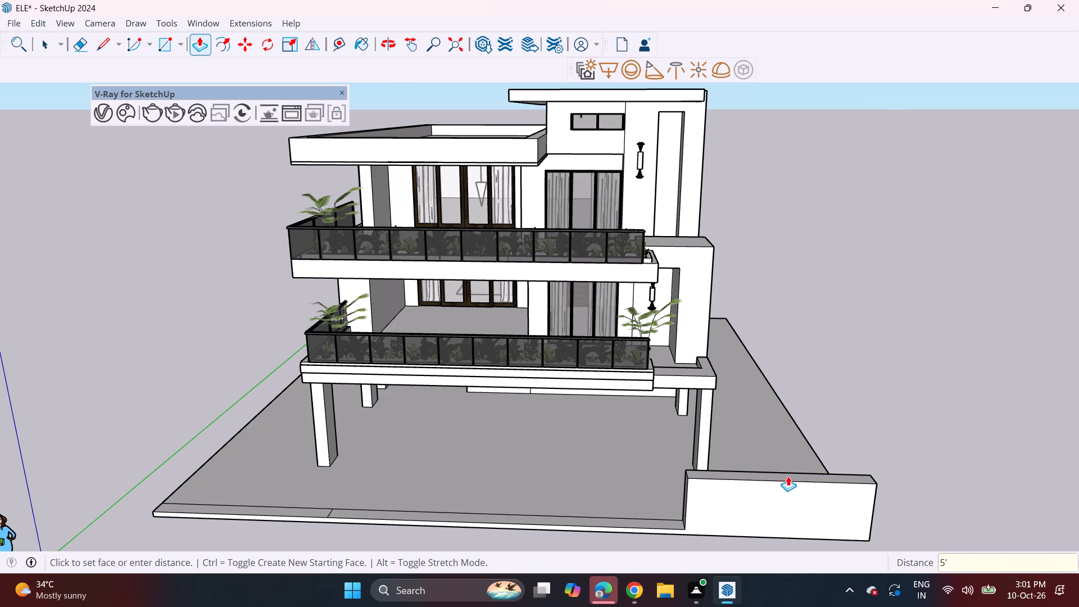
triple_click(237, 512)
middle_click_drag(493, 452, 510, 348)
scroll(508, 342, "down", 2)
middle_click_drag(494, 372, 466, 436, "shift")
middle_click_drag(374, 478, 369, 561)
scroll(308, 504, "up", 4)
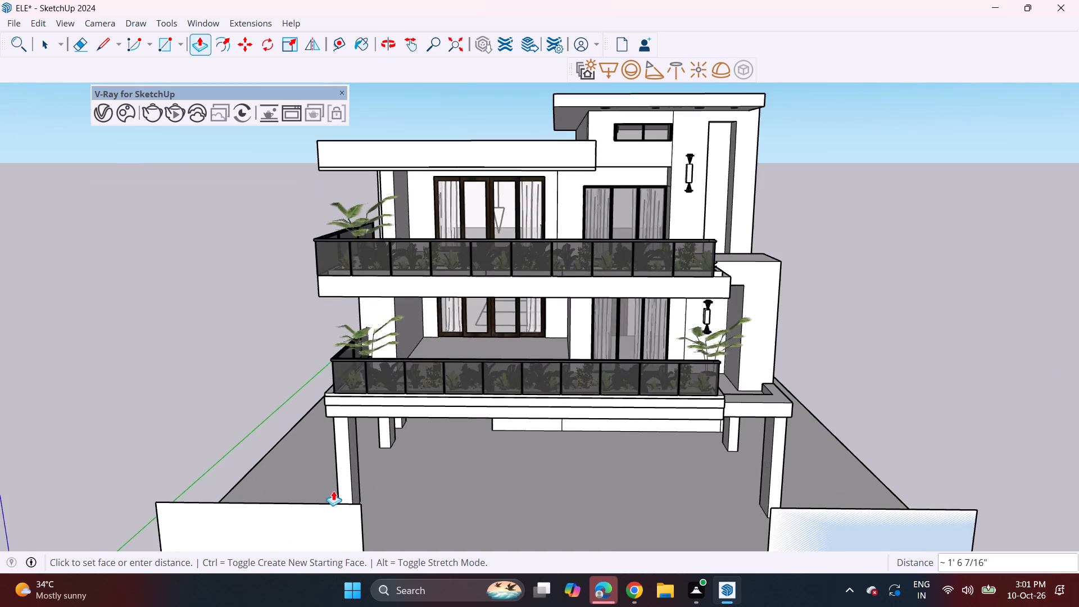
middle_click_drag(387, 482, 24, 405)
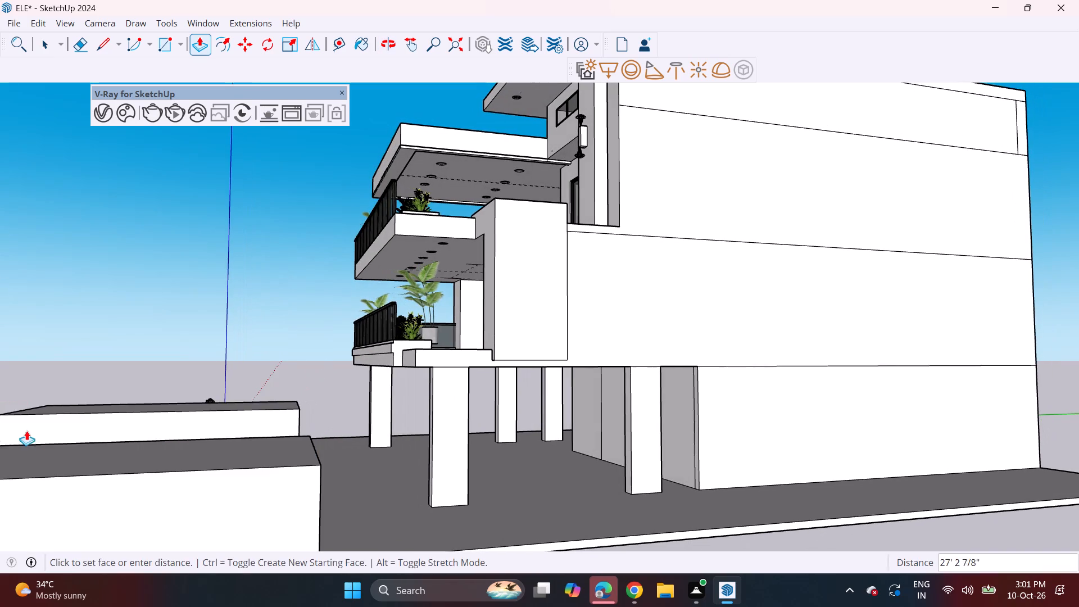
key("ctrl+z")
Push/Pull the tops of both front boundary walls up by about 1' 4 15/16".
middle_click_drag(286, 487, 409, 494)
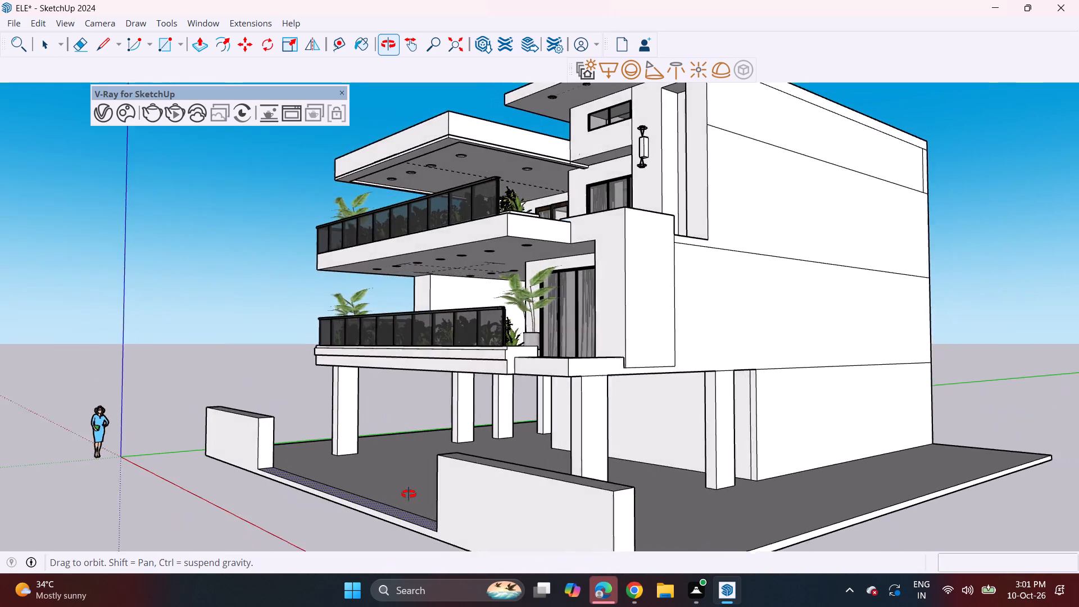
middle_click_drag(409, 494, 667, 528)
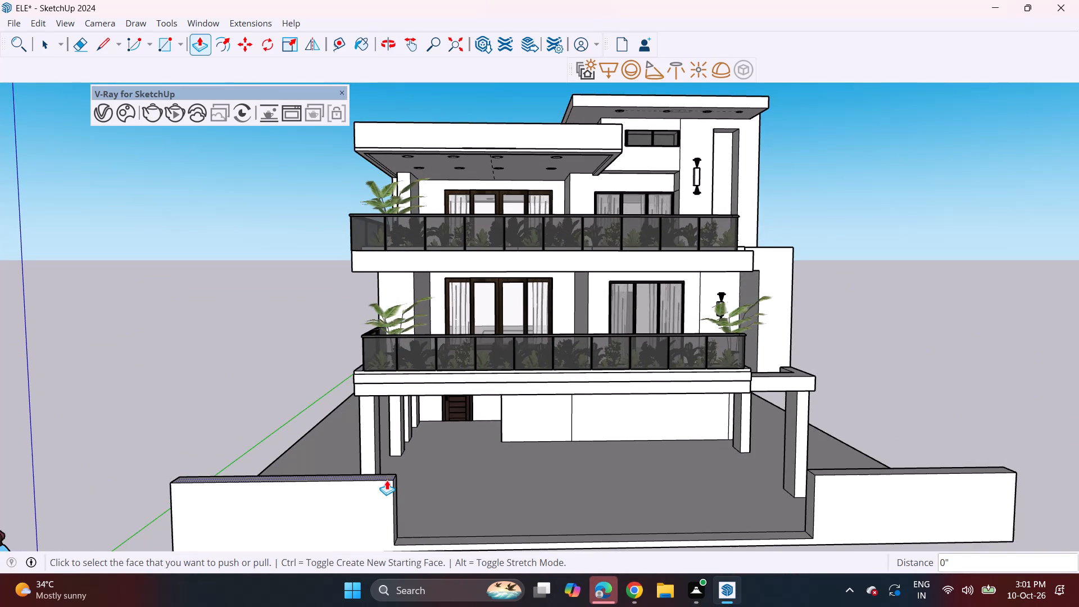
left_click(387, 479)
left_click(390, 461)
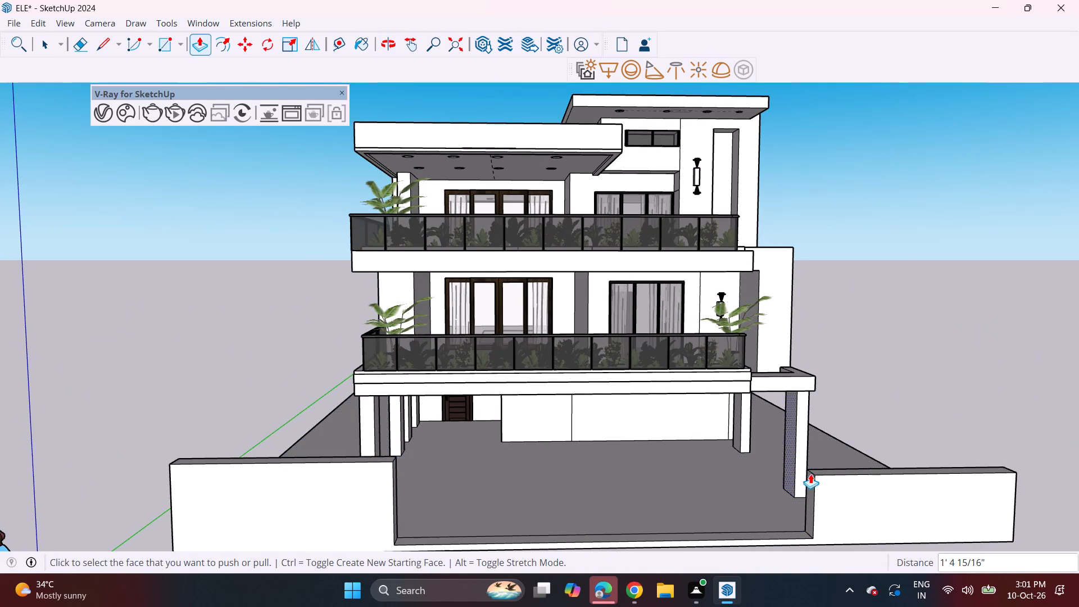
double_click(824, 472)
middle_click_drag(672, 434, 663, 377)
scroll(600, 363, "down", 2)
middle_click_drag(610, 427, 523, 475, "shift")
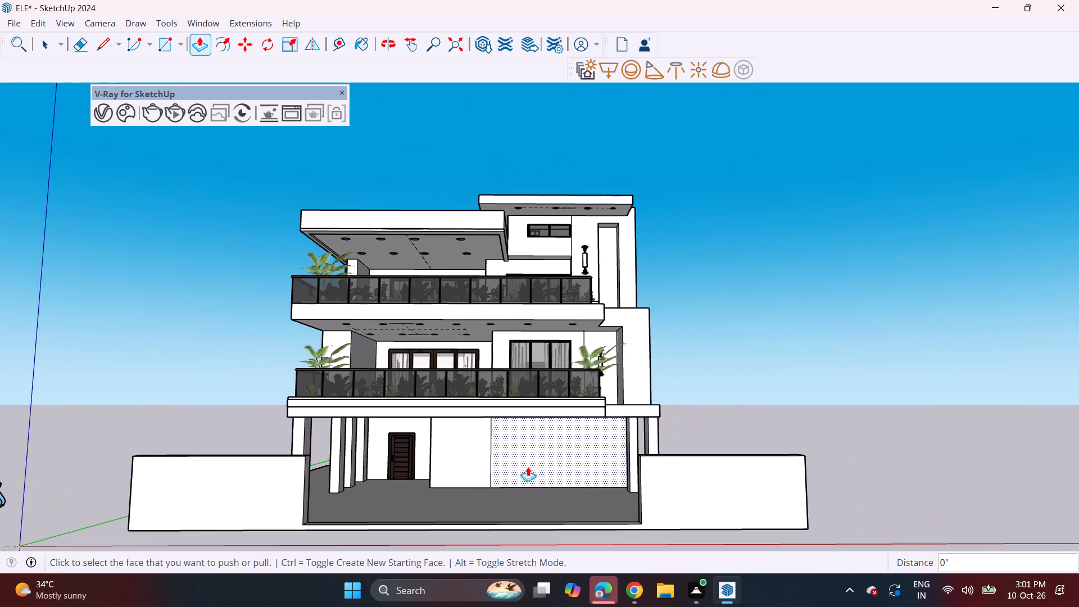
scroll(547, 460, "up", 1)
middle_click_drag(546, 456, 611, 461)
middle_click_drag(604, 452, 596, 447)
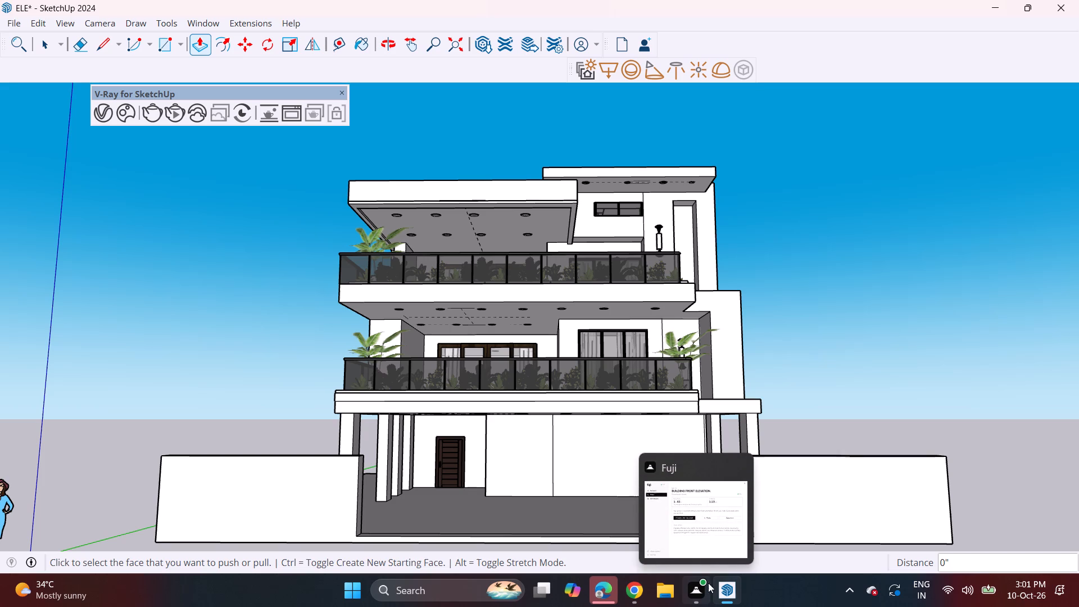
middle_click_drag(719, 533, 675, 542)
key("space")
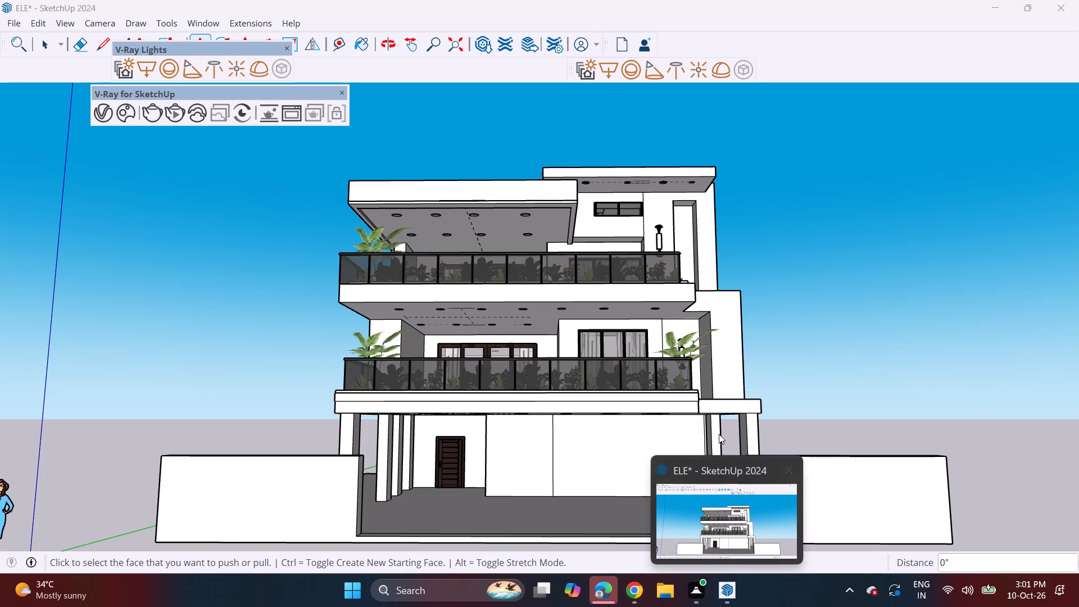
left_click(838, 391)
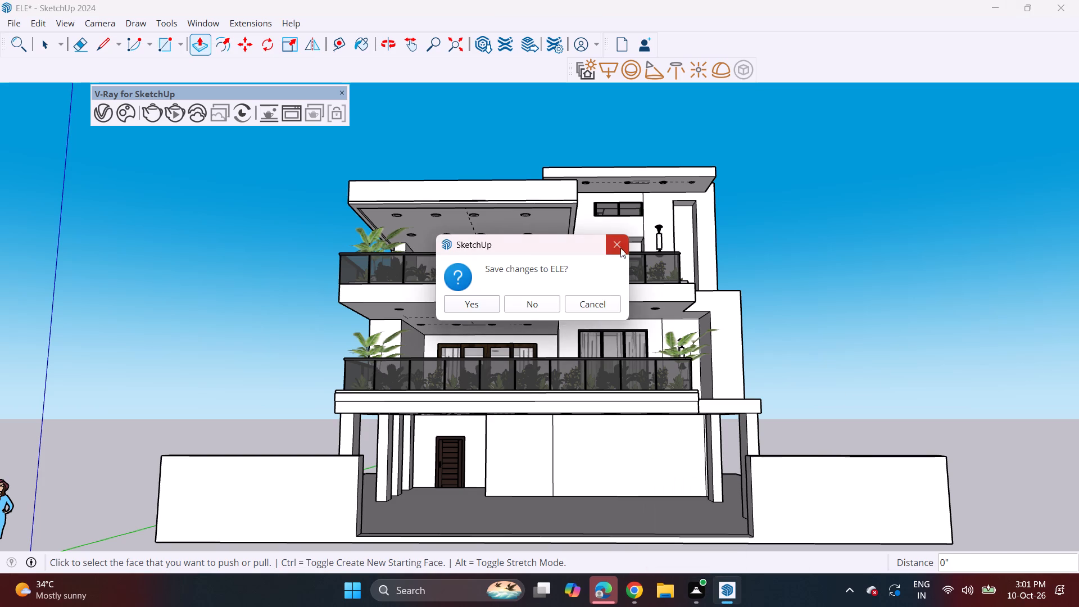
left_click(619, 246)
Move the potted plant in front of the lower balcony's wall light about 11' 7 3/8" toward the middle of the balcony.
key("space")
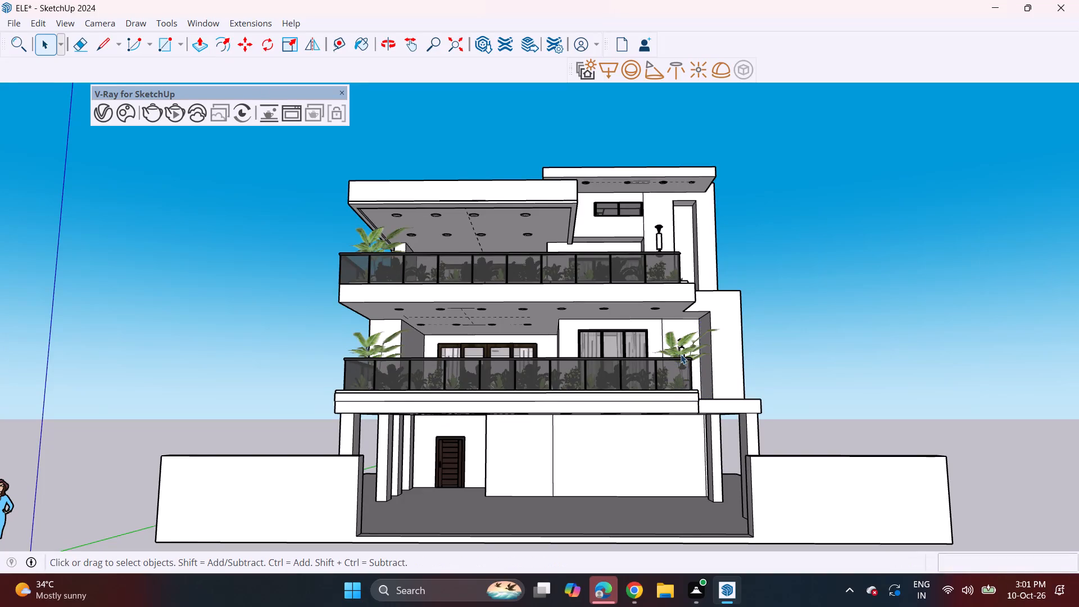
left_click(678, 351)
key("m")
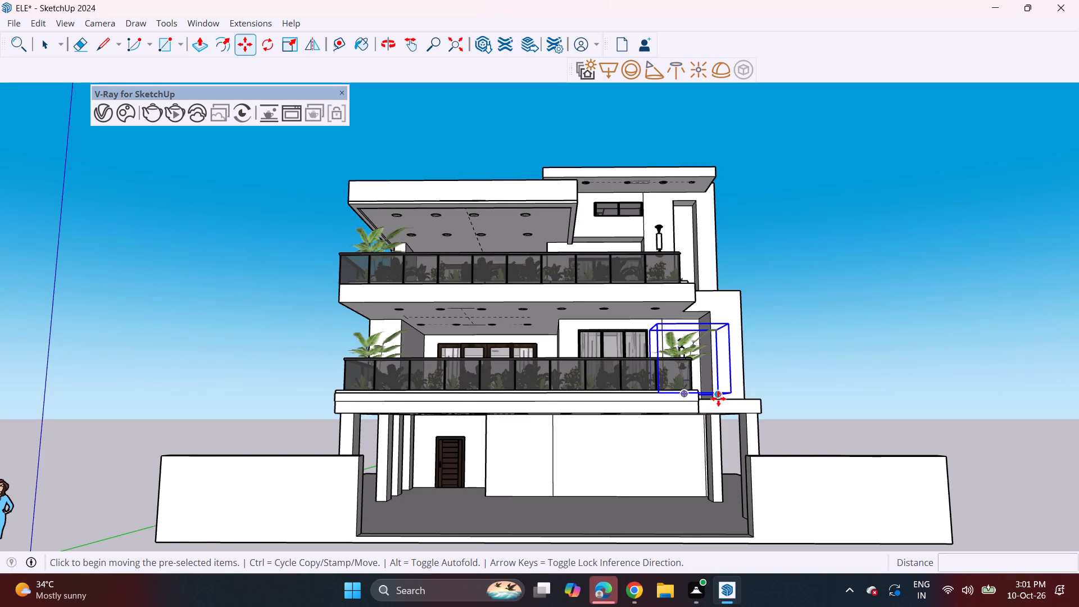
left_click(732, 395)
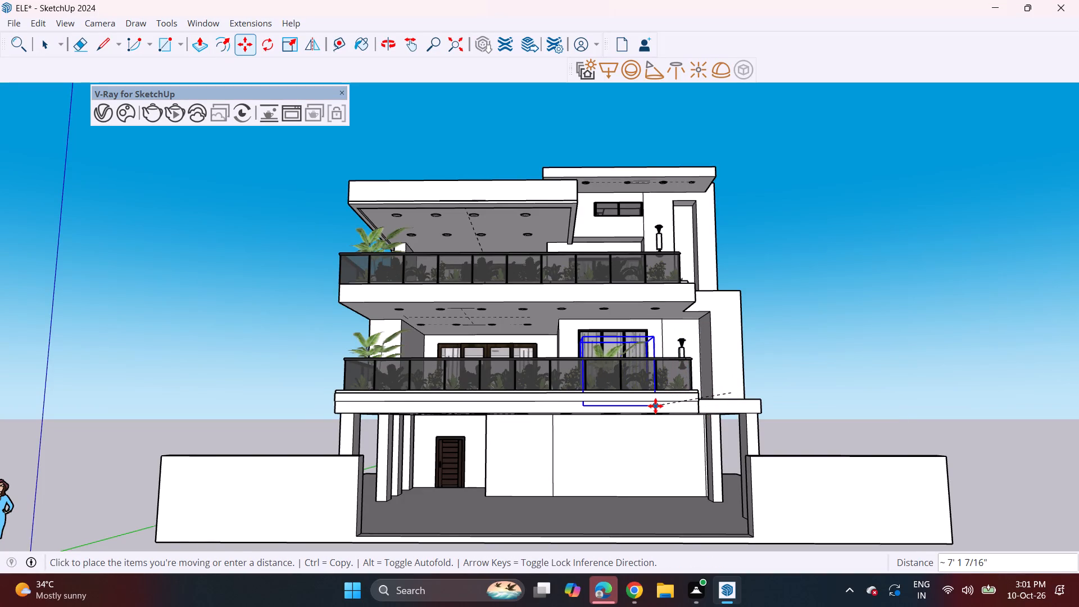
left_click(609, 405)
key("space")
left_click(814, 352)
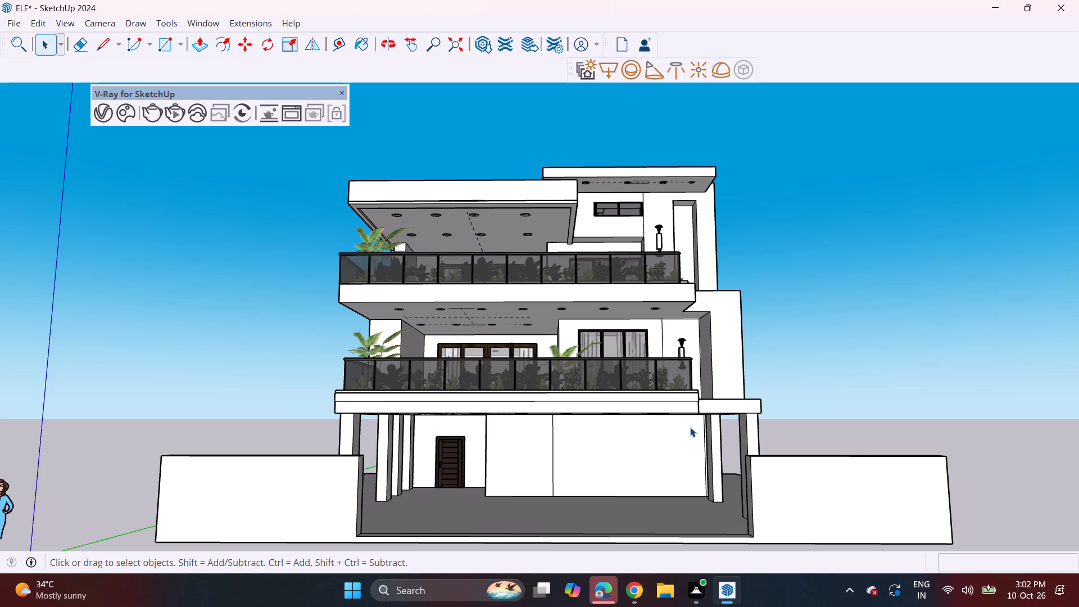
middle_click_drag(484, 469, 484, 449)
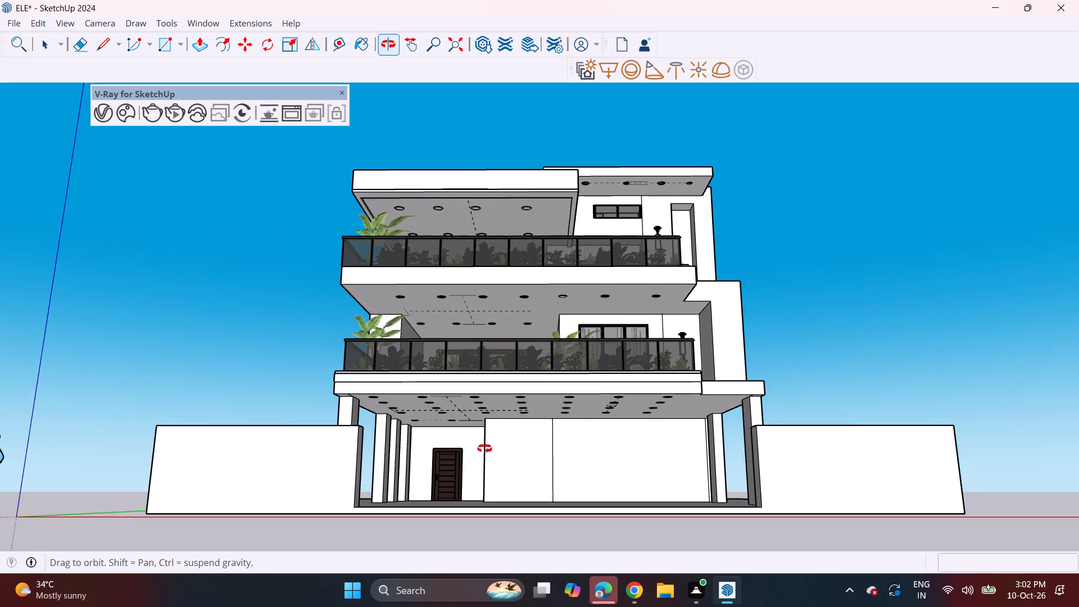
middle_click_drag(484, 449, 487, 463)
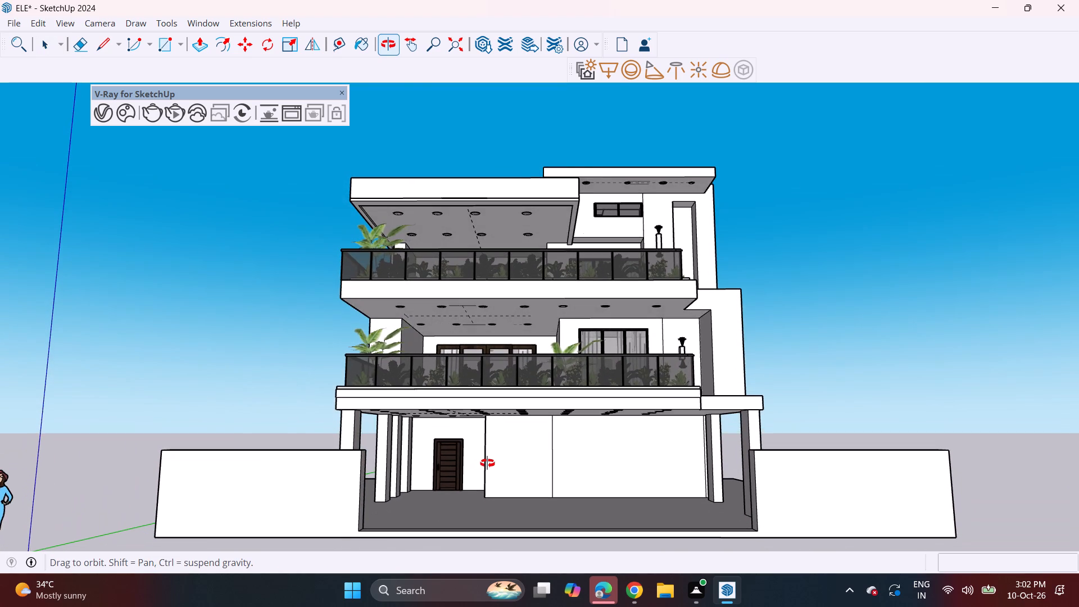
Examine the house's front elevation with its boundary walls, balconies and ceilings from low and raised viewpoints.
middle_click_drag(487, 463, 489, 489)
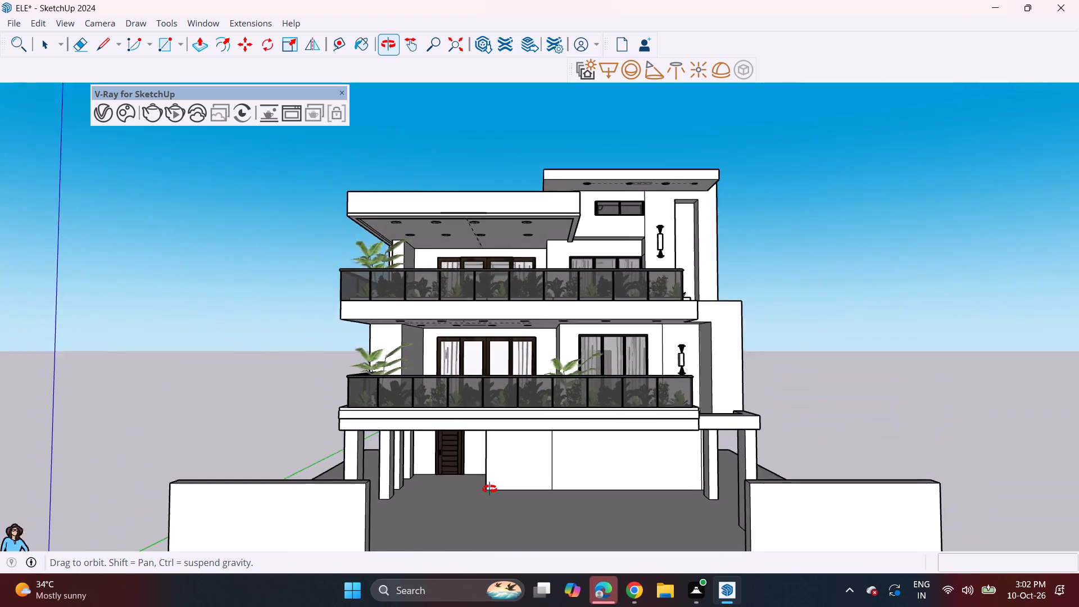
middle_click_drag(489, 489, 491, 479)
scroll(489, 474, "down", 5)
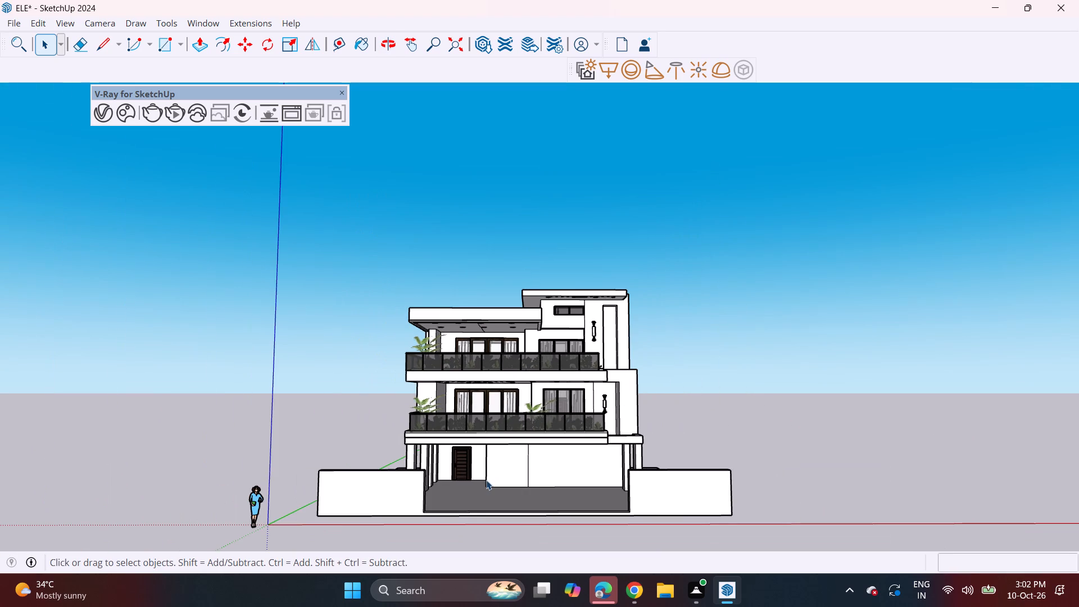
middle_click_drag(488, 482, 491, 472)
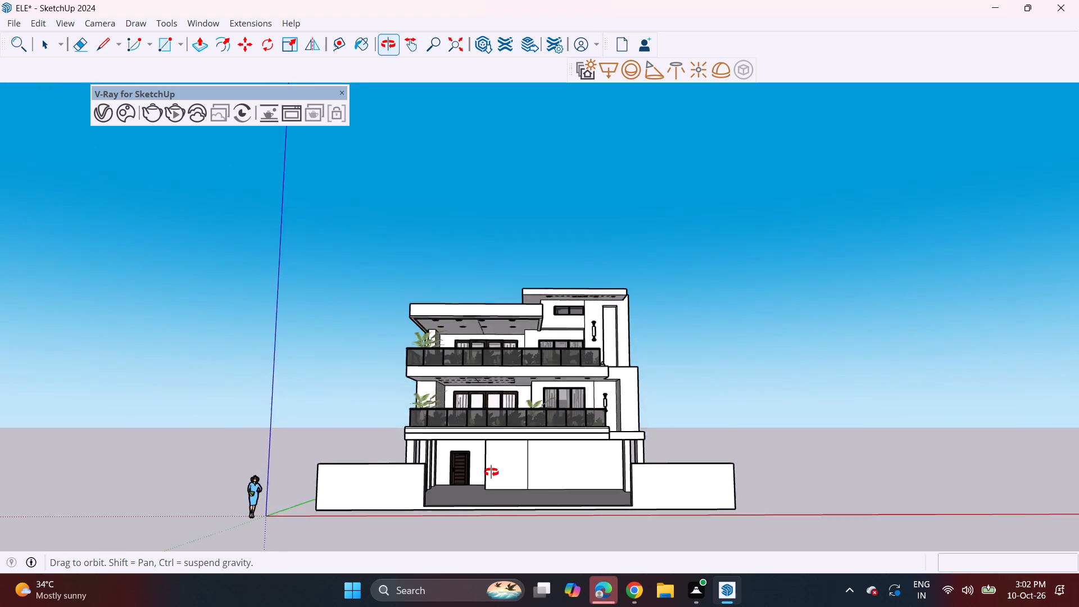
middle_click_drag(491, 472, 491, 488)
middle_click_drag(497, 505, 497, 468)
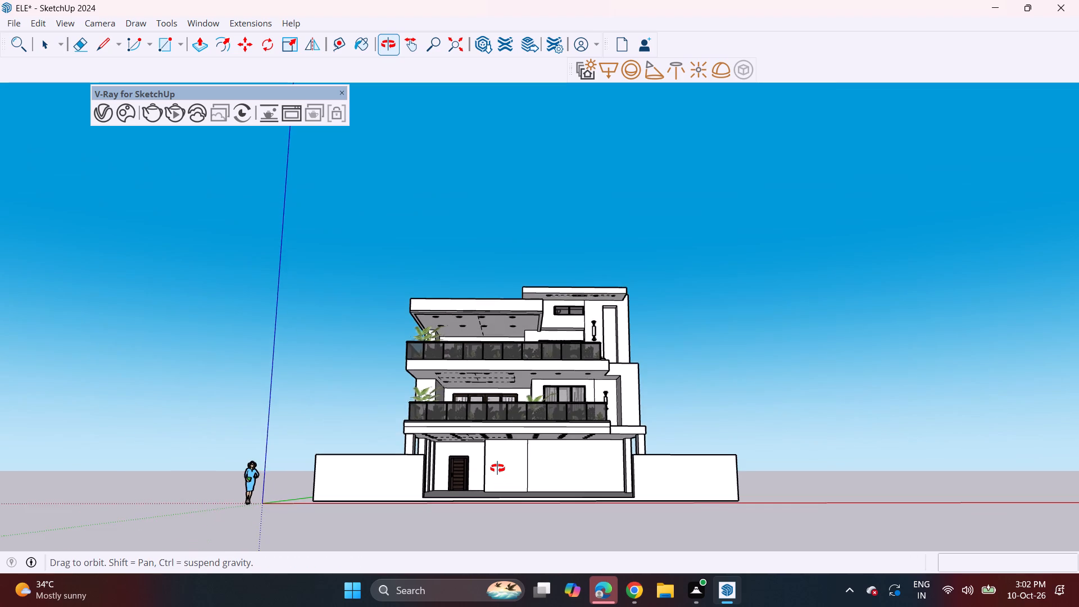
middle_click_drag(497, 468, 499, 479)
scroll(524, 465, "down", 2)
scroll(524, 465, "up", 4)
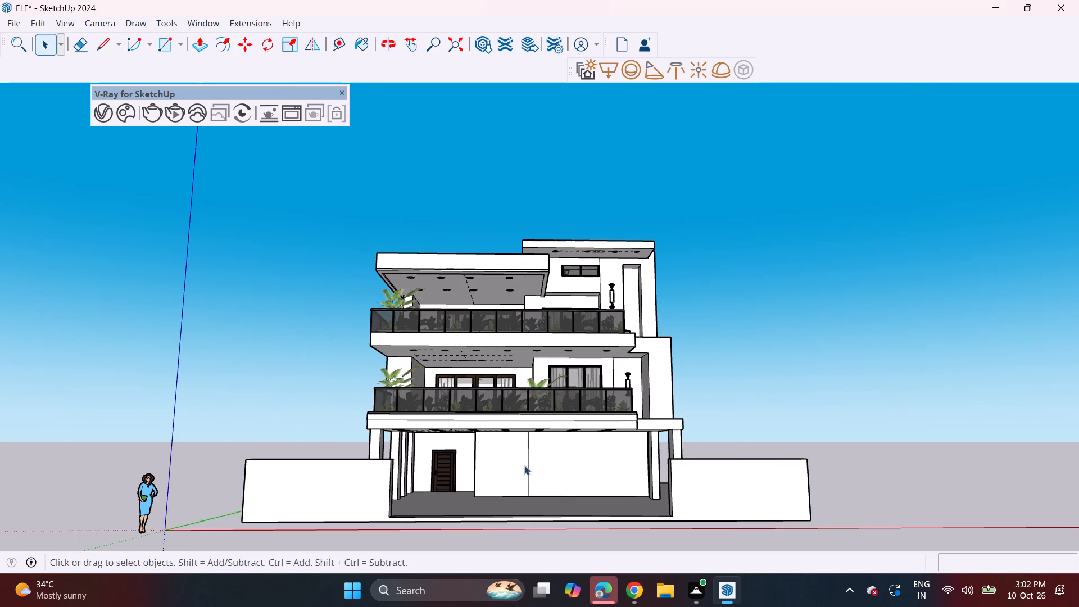
middle_click(528, 465)
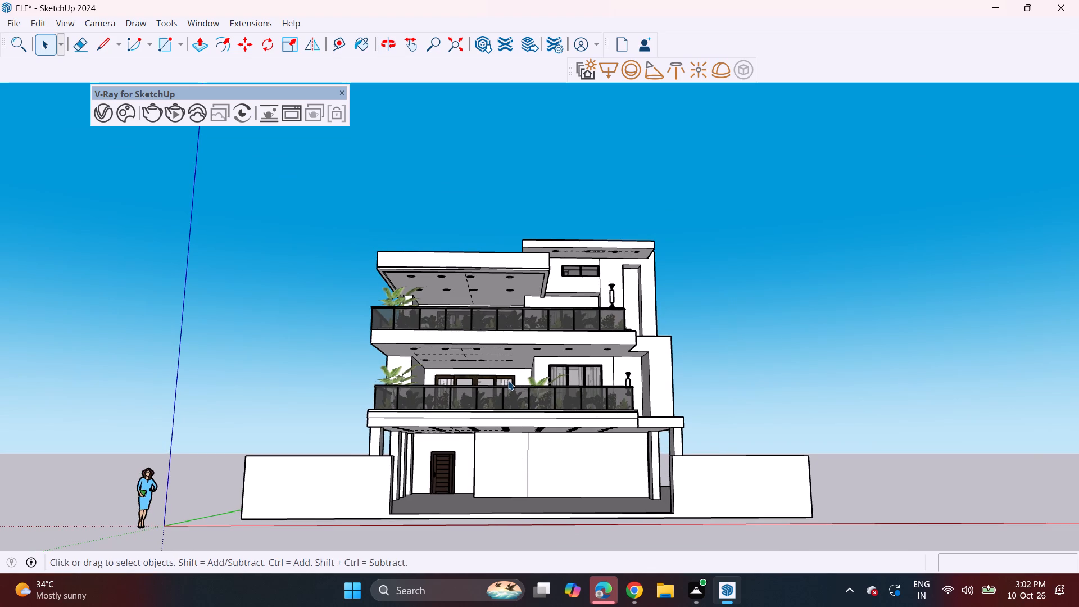
Scale the plant group at the far end of the upper balcony's planter down vertically to about 0.50.
middle_click_drag(498, 351, 258, 428)
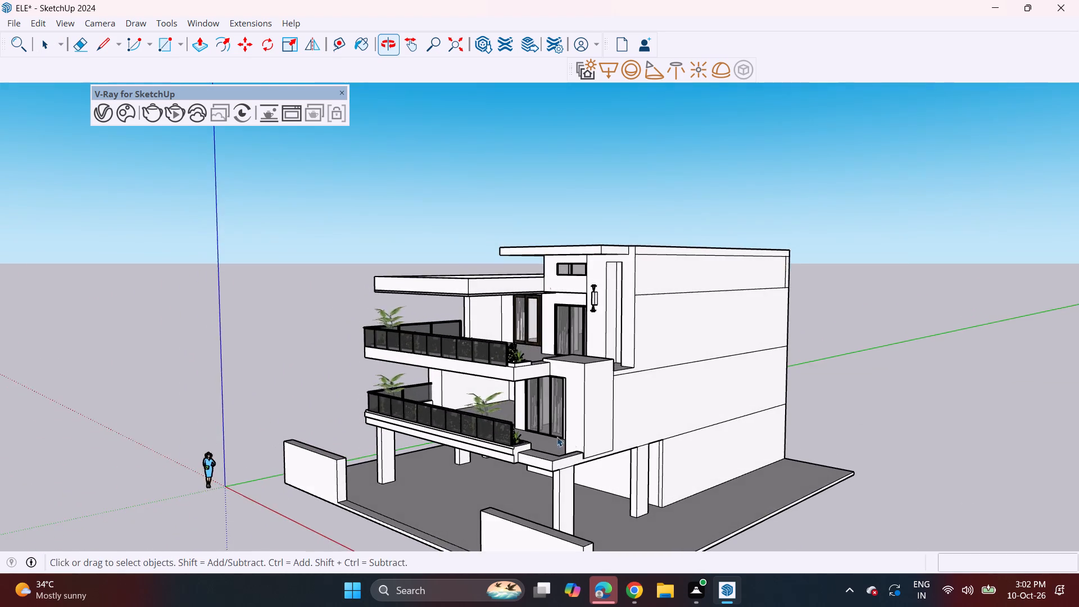
middle_click_drag(541, 440, 370, 445)
scroll(420, 351, "up", 13)
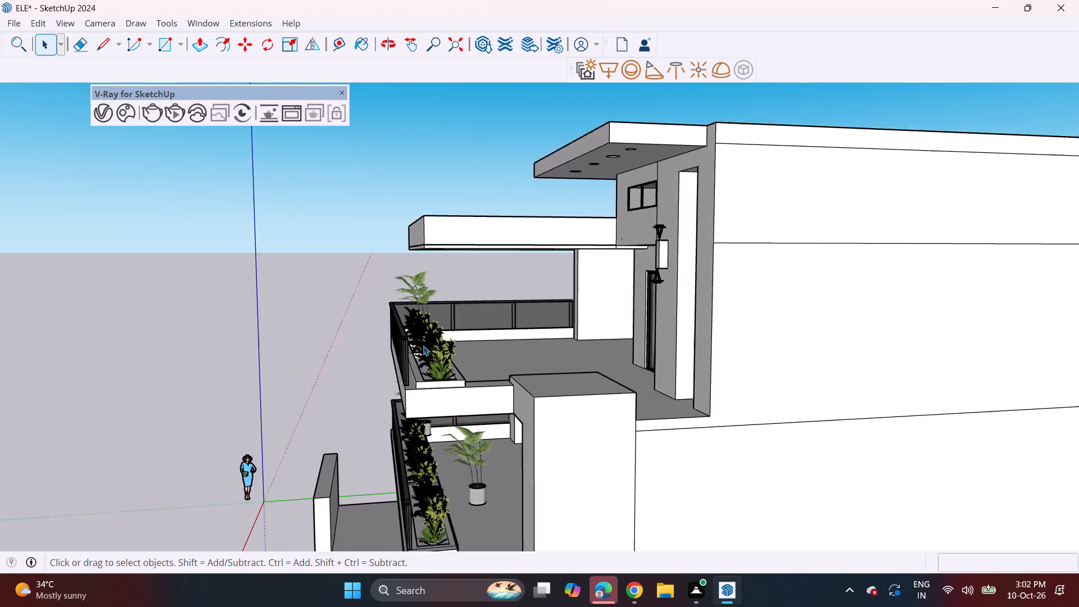
scroll(423, 346, "up", 4)
middle_click_drag(436, 323, 441, 401)
left_click(421, 346)
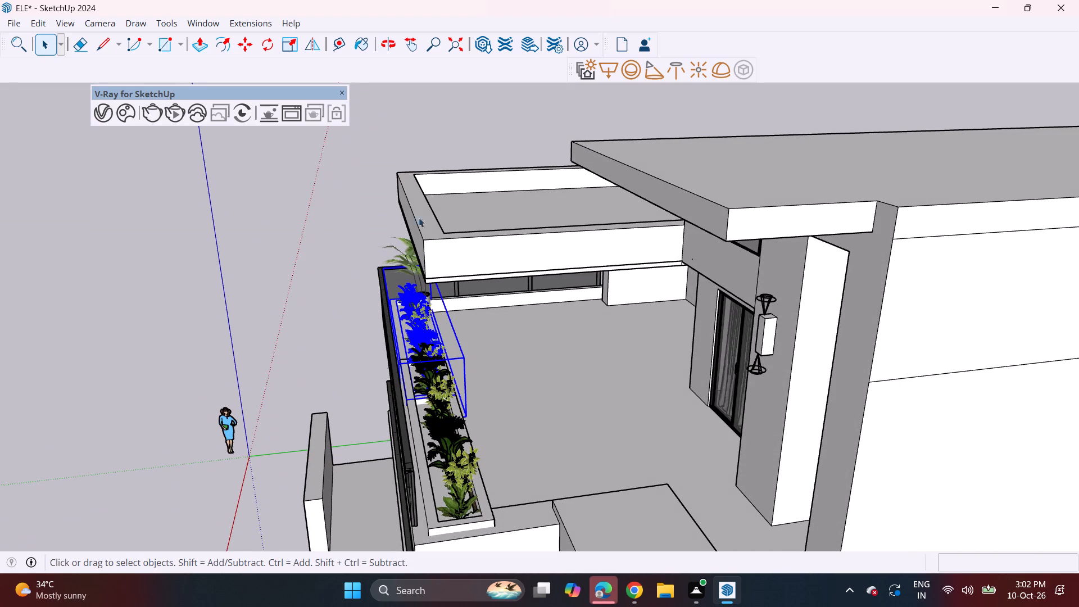
left_click(283, 48)
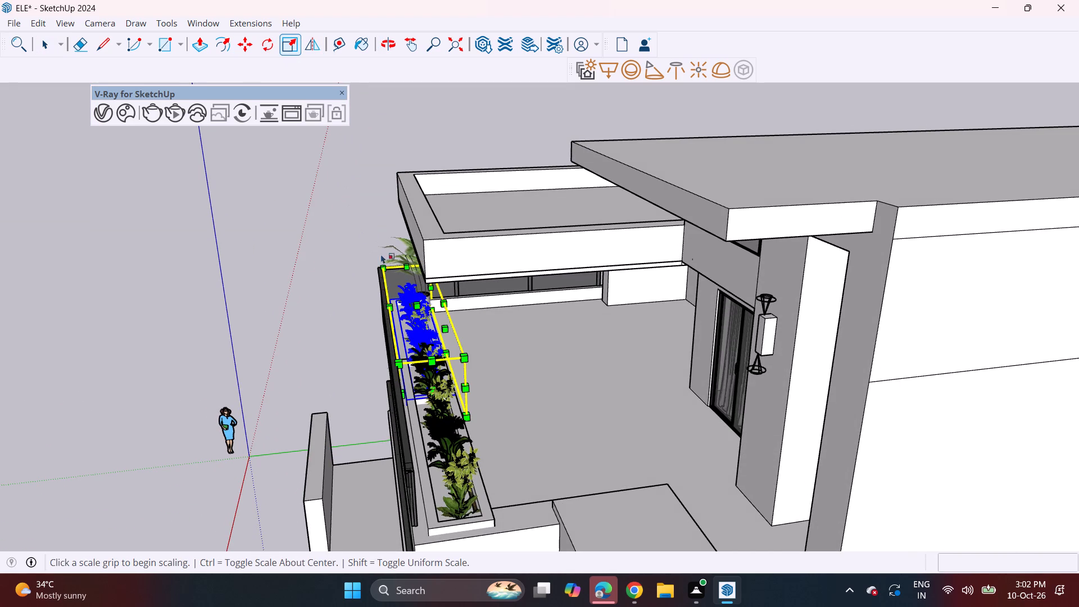
left_click(415, 305)
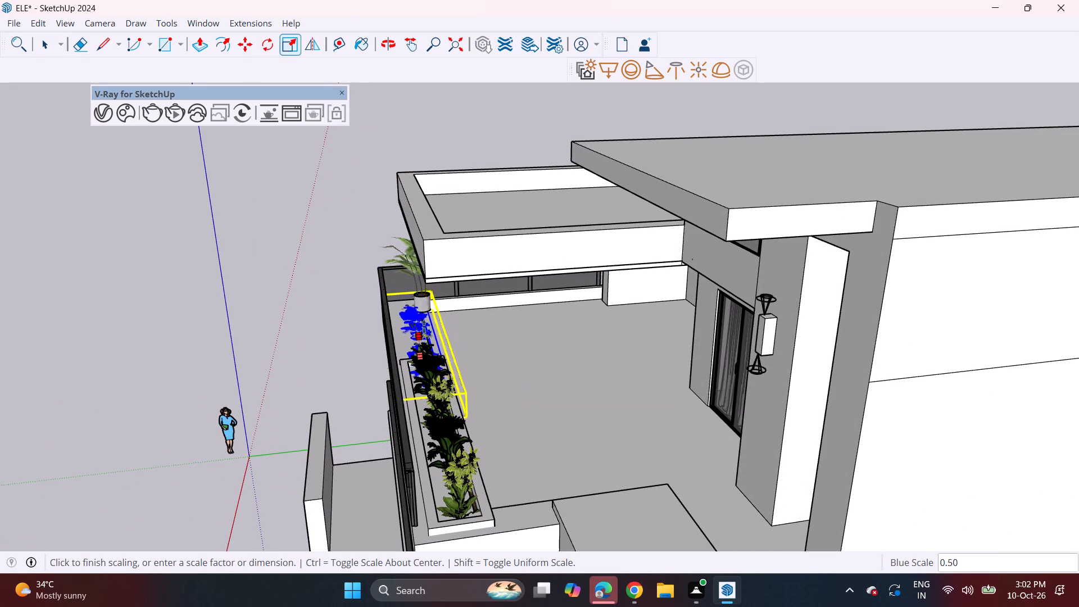
left_click(424, 326)
key("space")
Scale the remaining near-end plant group in the upper balcony's planter down vertically, close to the reduced height of its neighbour.
left_click(452, 494)
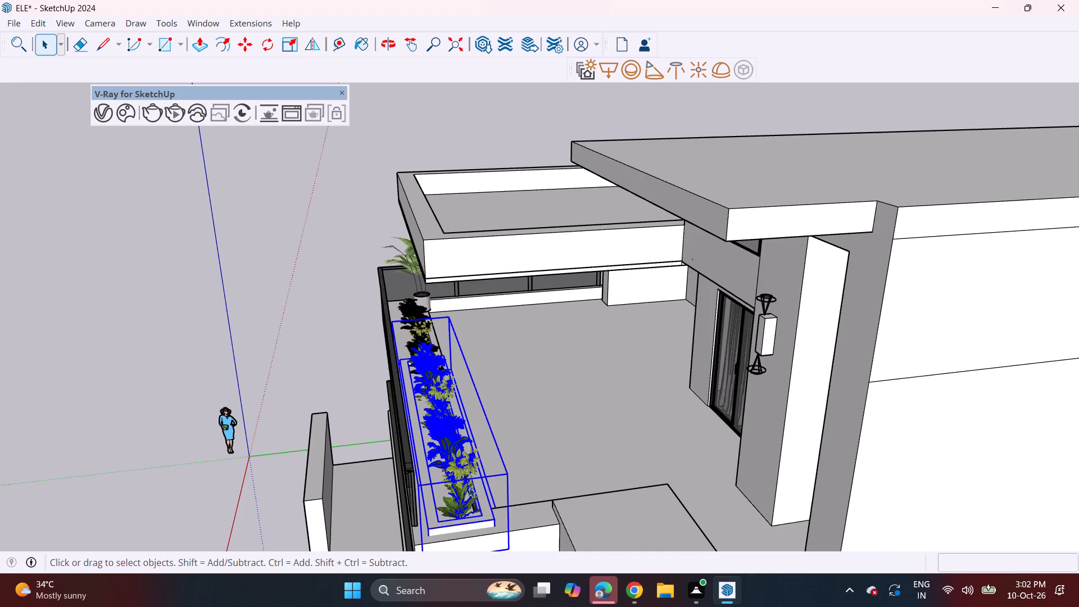
left_click(297, 44)
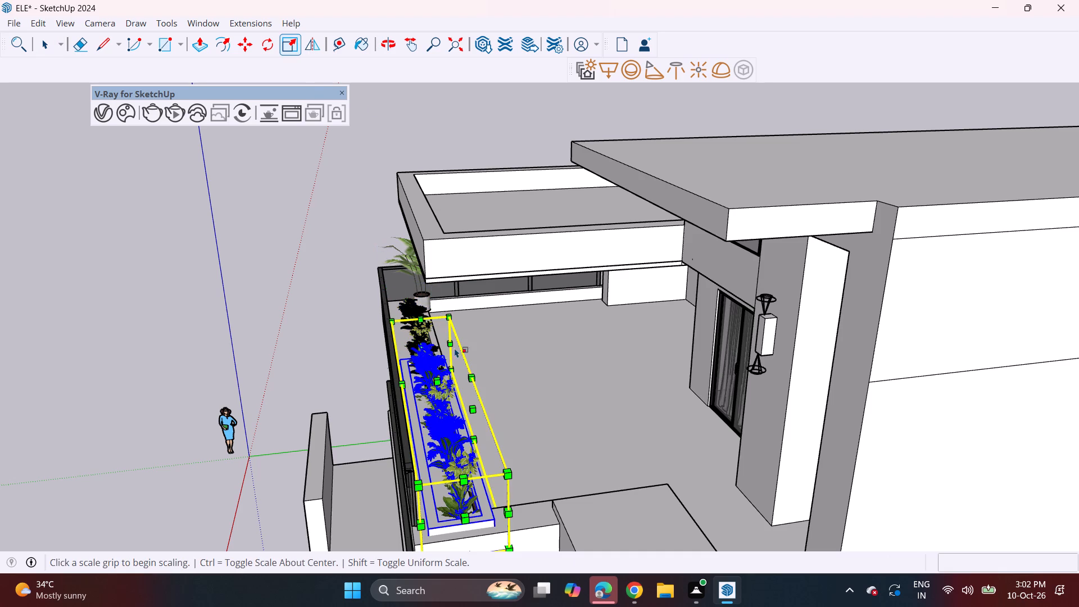
double_click(442, 382)
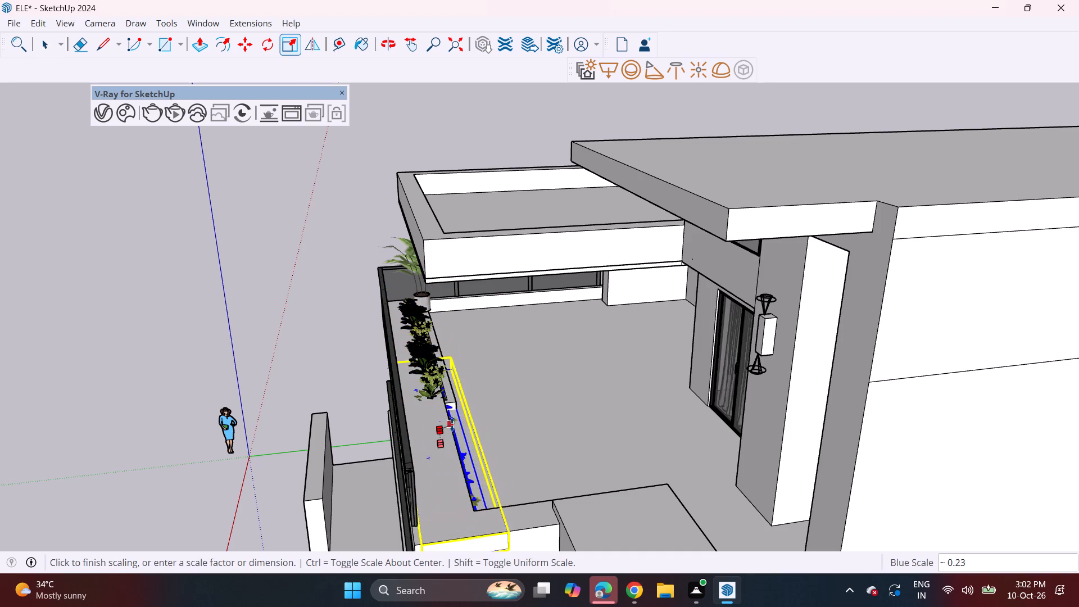
left_click(457, 412)
middle_click_drag(495, 455, 642, 344)
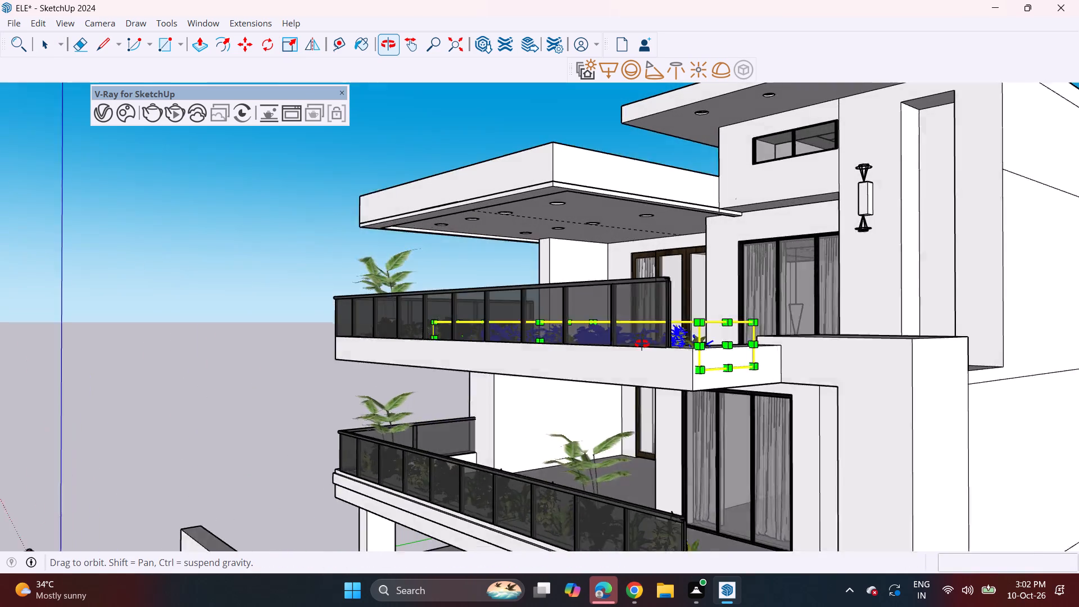
middle_click_drag(642, 344, 664, 331)
key("space")
Scale the plant group at the far end of the lower balcony's planter down vertically to about 0.61.
middle_click_drag(678, 454, 532, 451)
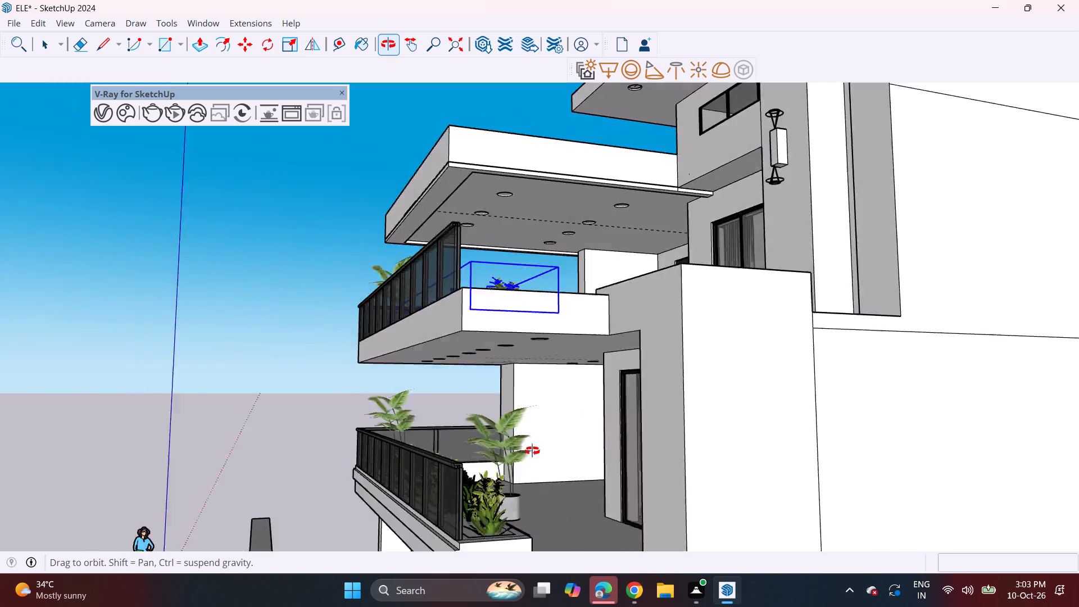
middle_click_drag(532, 451, 487, 473)
left_click(412, 473)
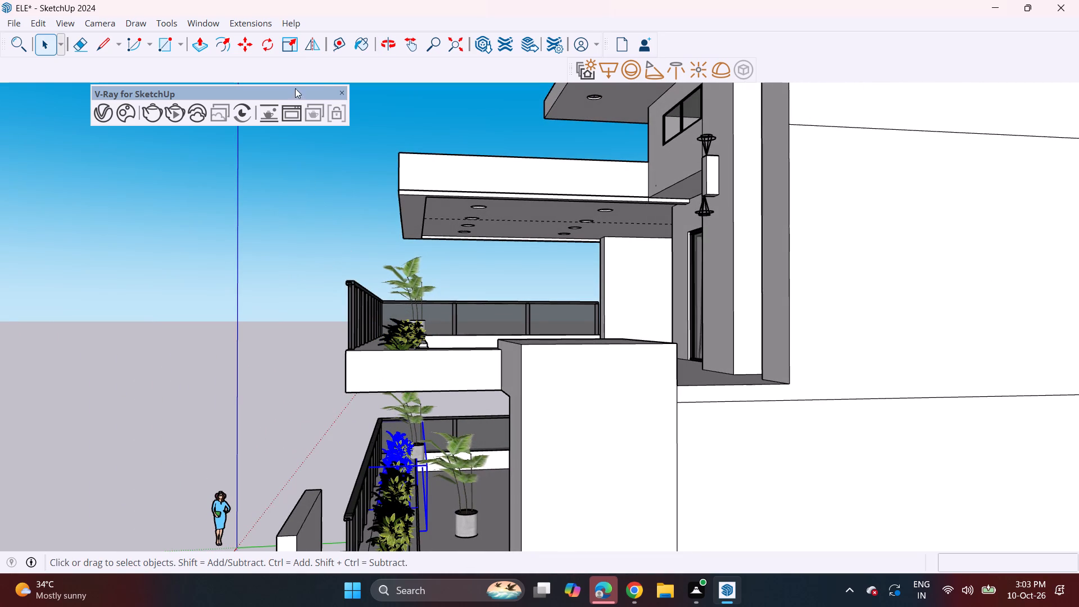
left_click(289, 51)
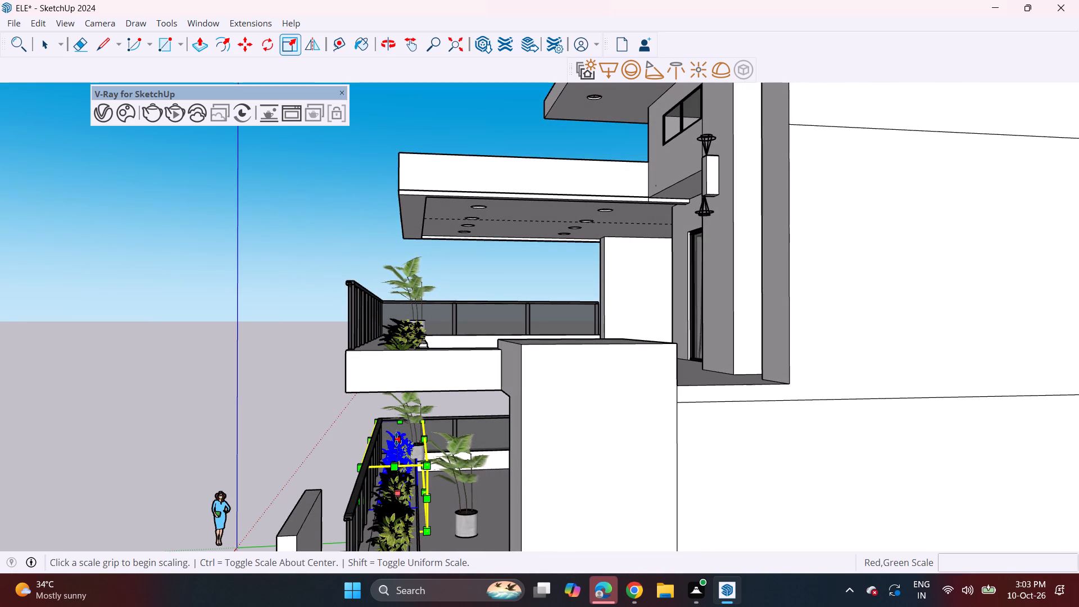
left_click(396, 440)
left_click(400, 461)
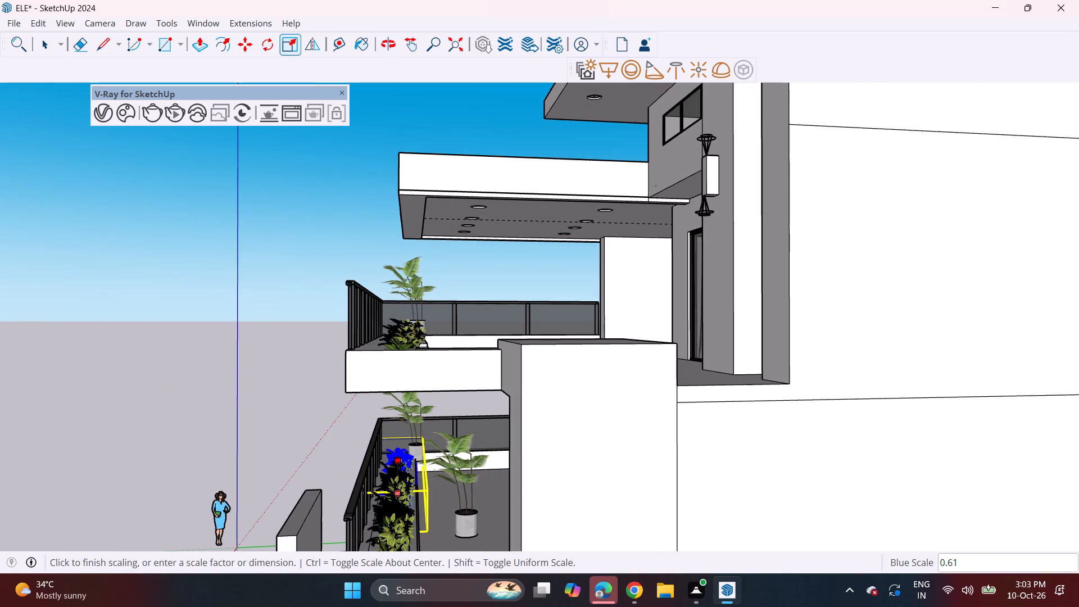
middle_click_drag(427, 520, 441, 351, "shift")
key("space")
Scale the near-end plant group in the lower balcony's planter down vertically to roughly a third of its height.
left_click(409, 316)
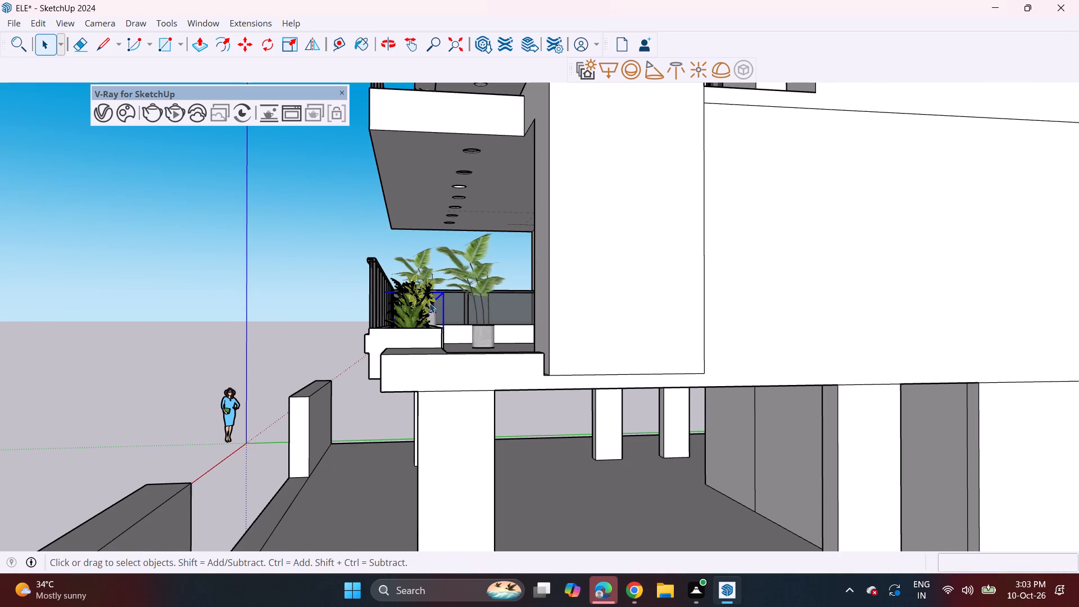
middle_click_drag(429, 372, 421, 423)
left_click(416, 332)
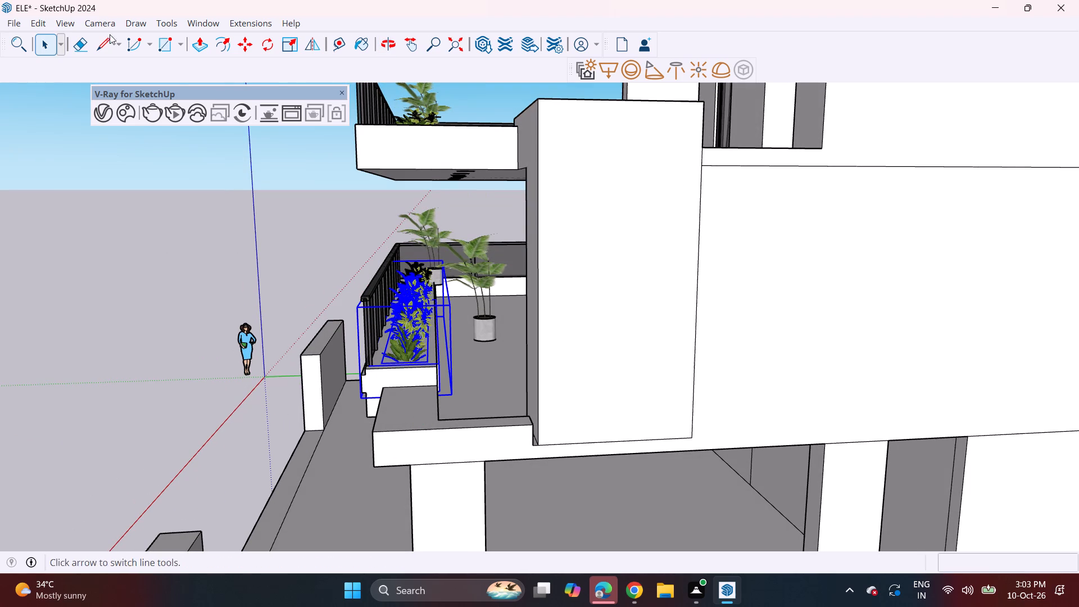
left_click(291, 50)
left_click(416, 279)
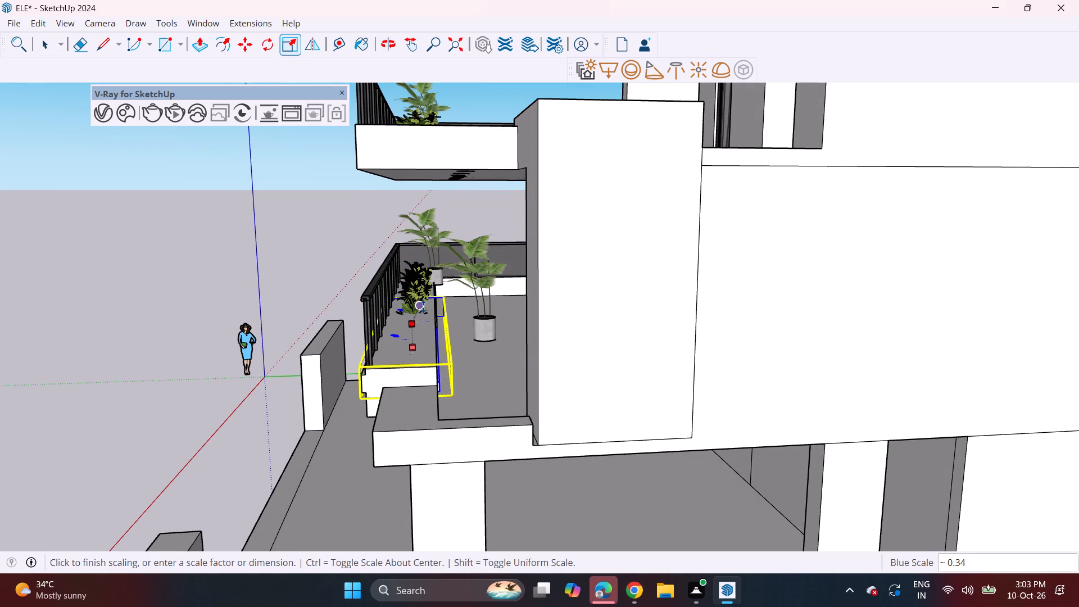
left_click(424, 301)
middle_click_drag(455, 349, 486, 363)
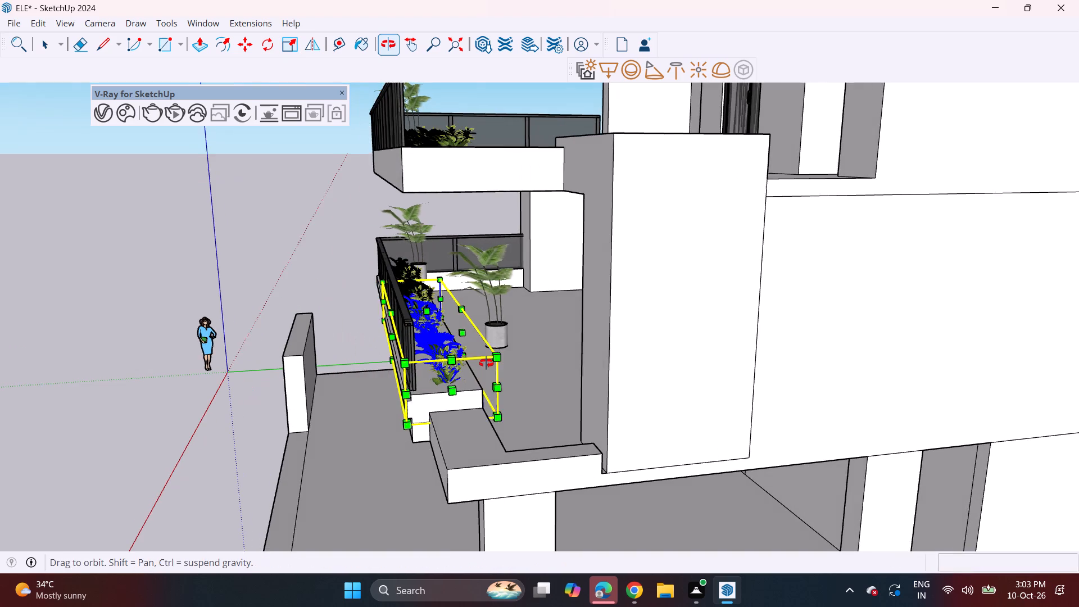
middle_click_drag(486, 363, 484, 361)
key("space")
Move the potted plant from the middle of the lower balcony up to the upper balcony, beside the wall-light column.
left_click(501, 330)
key("m")
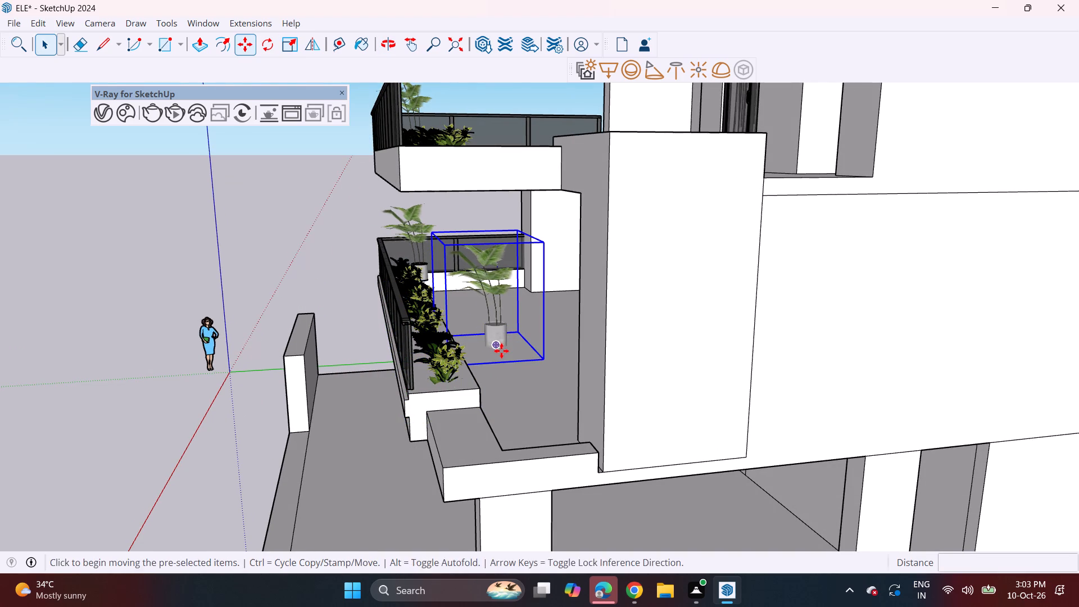
left_click(504, 352)
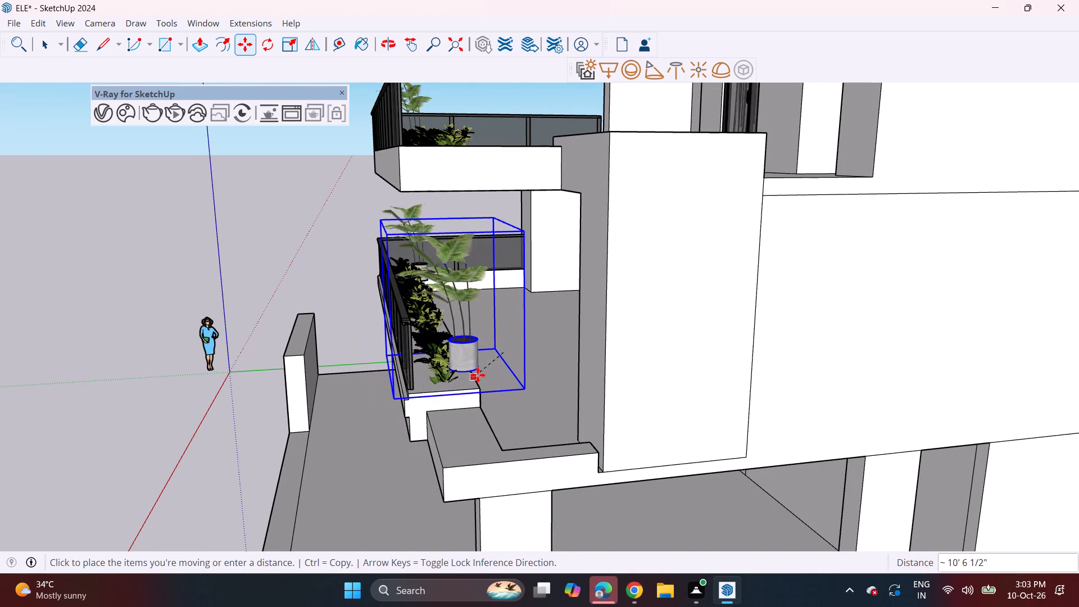
middle_click_drag(506, 360, 726, 386)
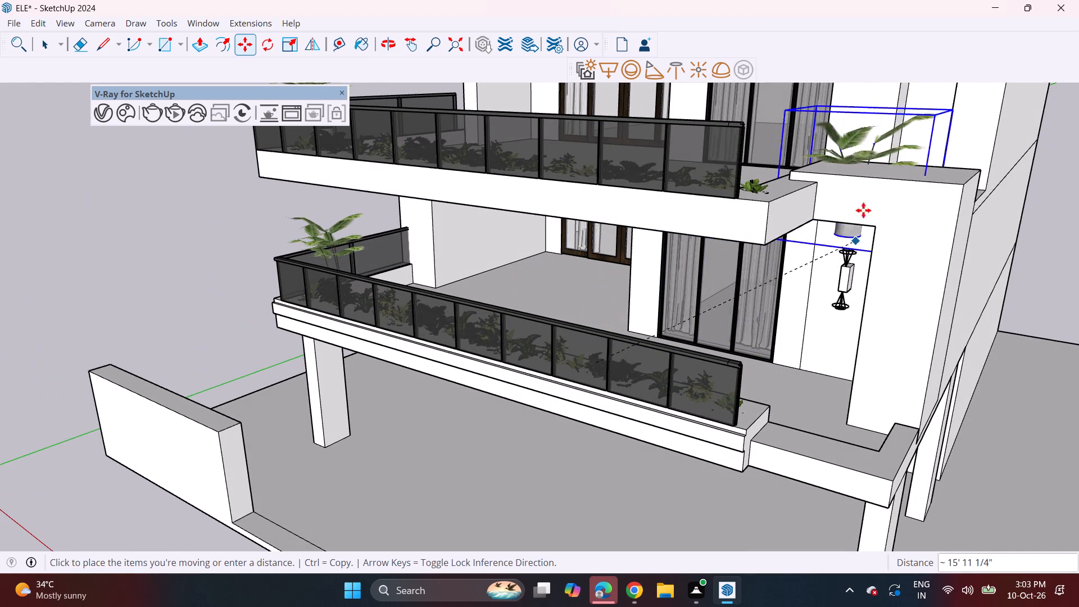
left_click(859, 175)
middle_click_drag(805, 242, 842, 216)
scroll(810, 243, "up", 1)
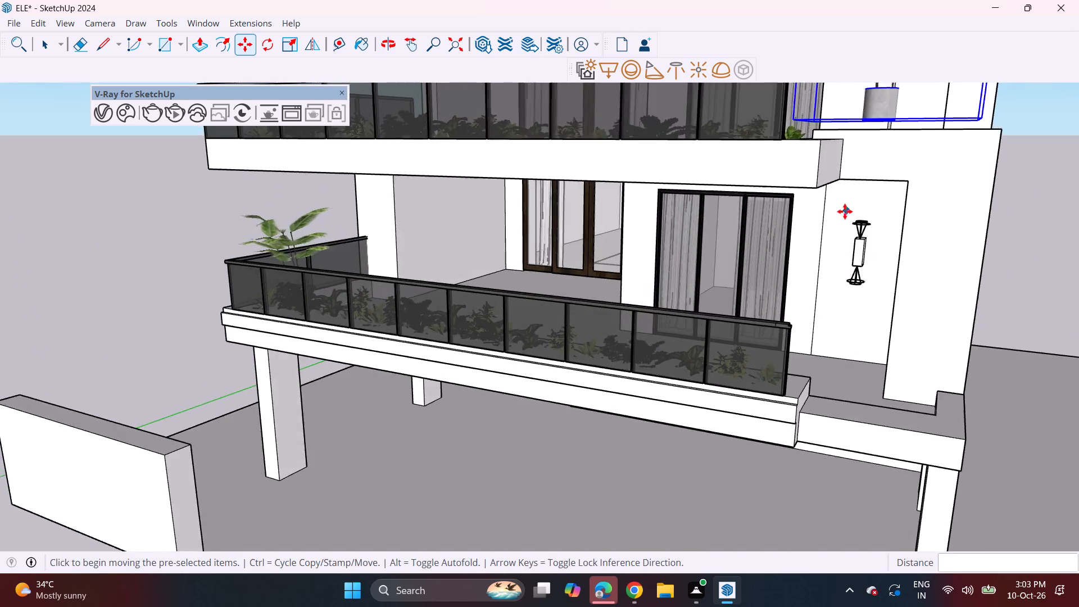
scroll(837, 219, "down", 7)
middle_click_drag(932, 161, 605, 227)
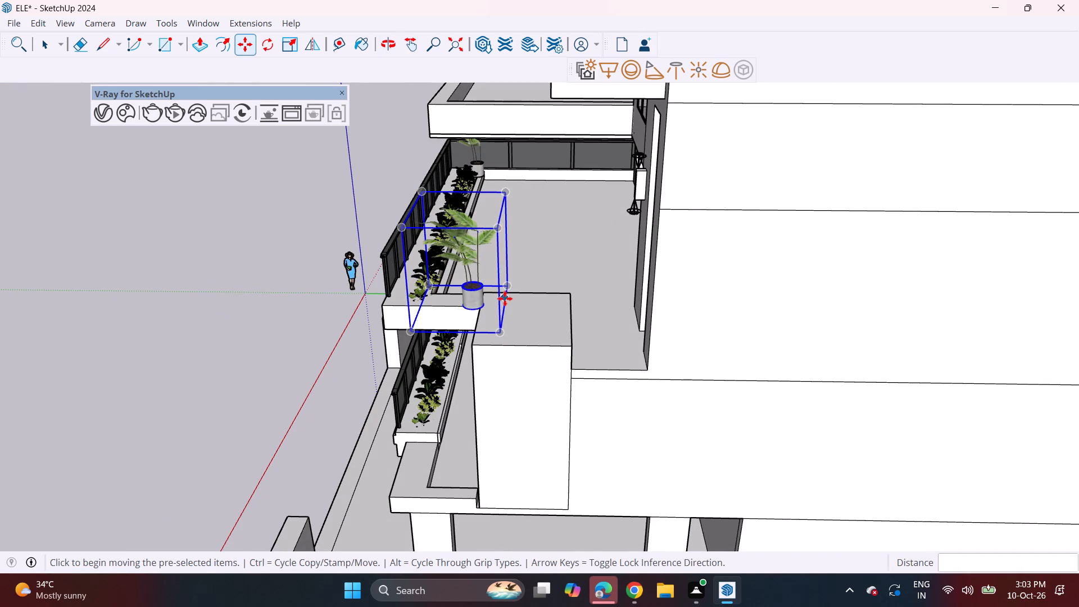
left_click(505, 298)
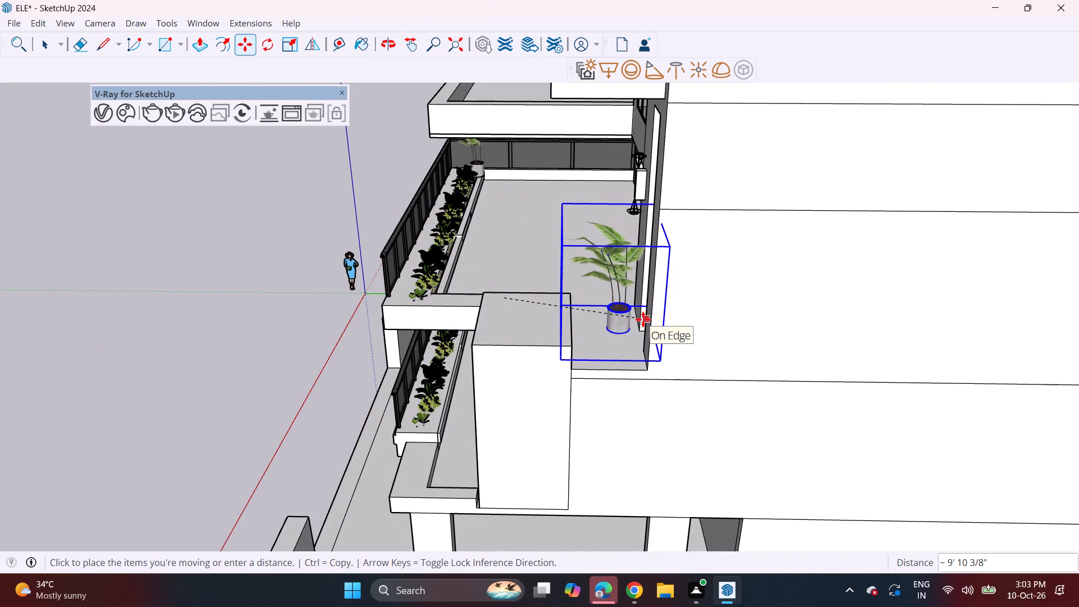
left_click(643, 319)
Reposition the potted plant in front of the column below the upper wall light, shifting it about 1' 5 3/4" last.
middle_click_drag(583, 336, 864, 274)
middle_click_drag(837, 209, 640, 261)
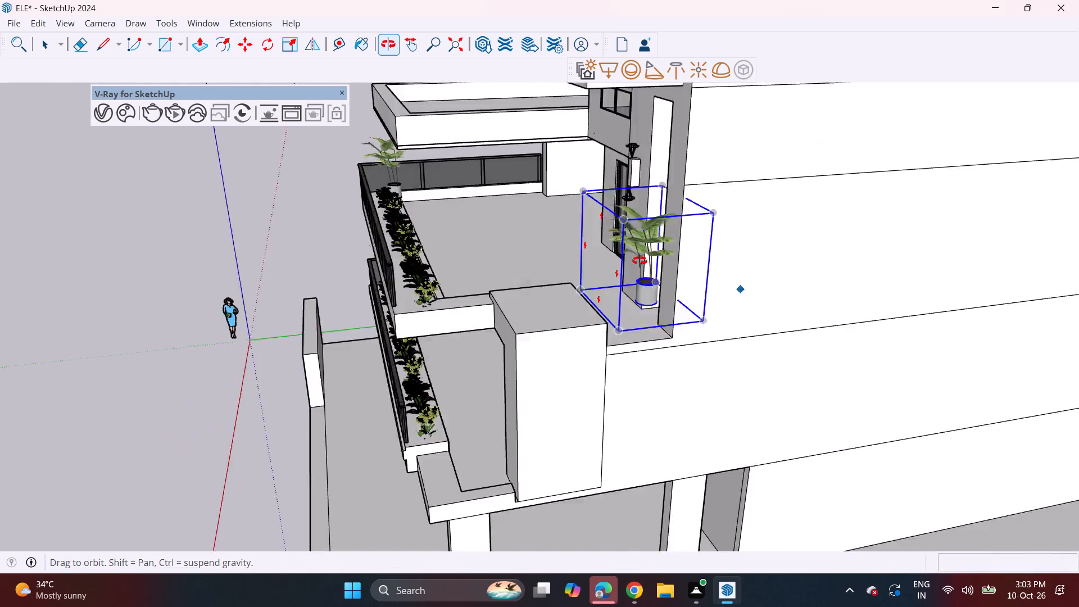
middle_click_drag(640, 261, 571, 286)
middle_click_drag(537, 330, 790, 343)
scroll(779, 337, "up", 1)
left_click(754, 287)
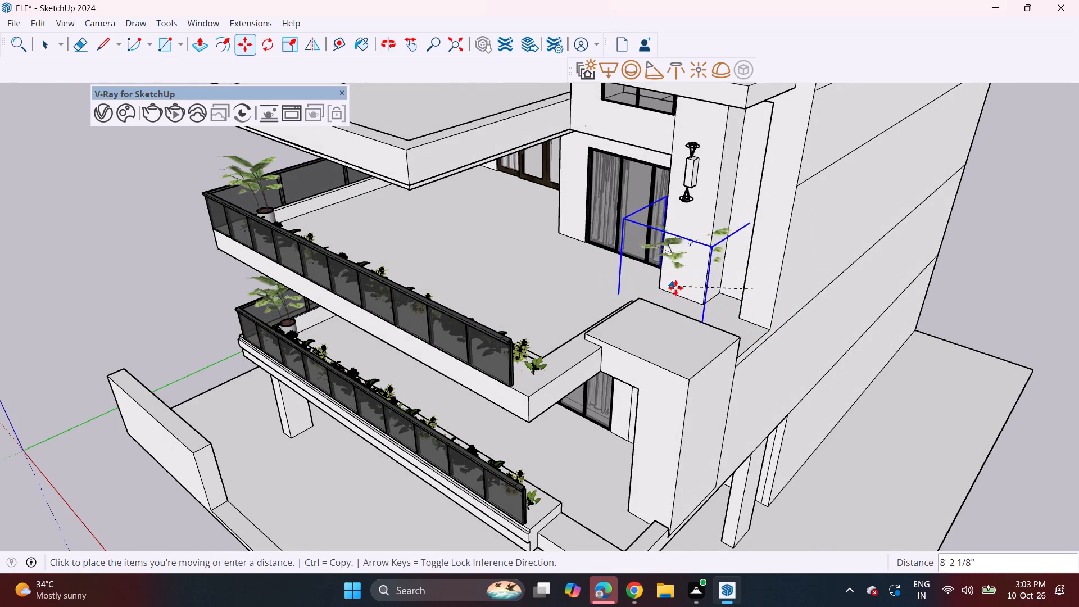
left_click(684, 275)
left_click_drag(705, 273, 700, 283)
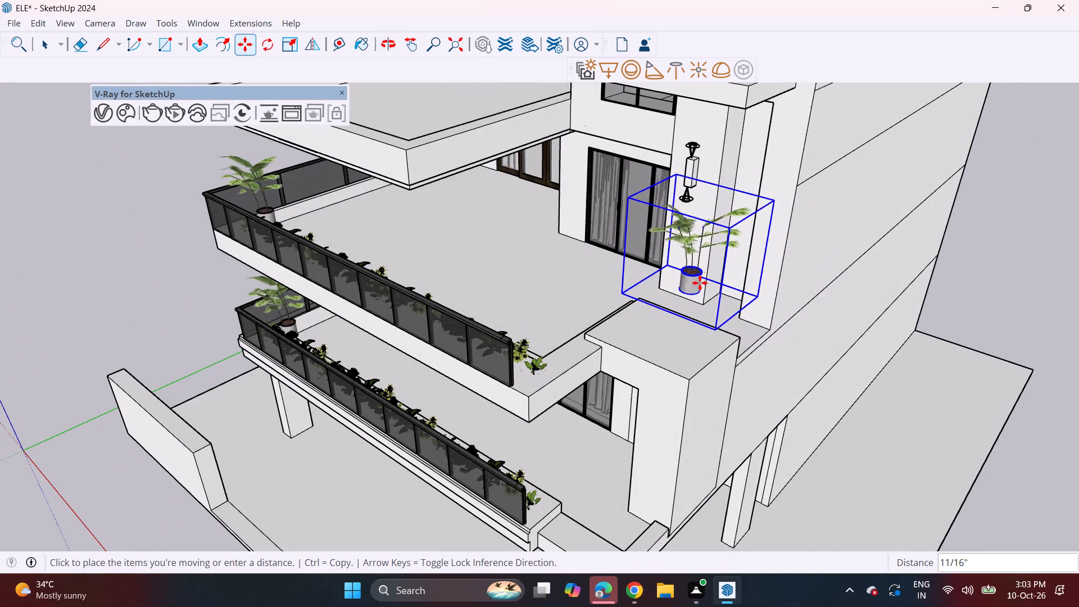
left_click(696, 293)
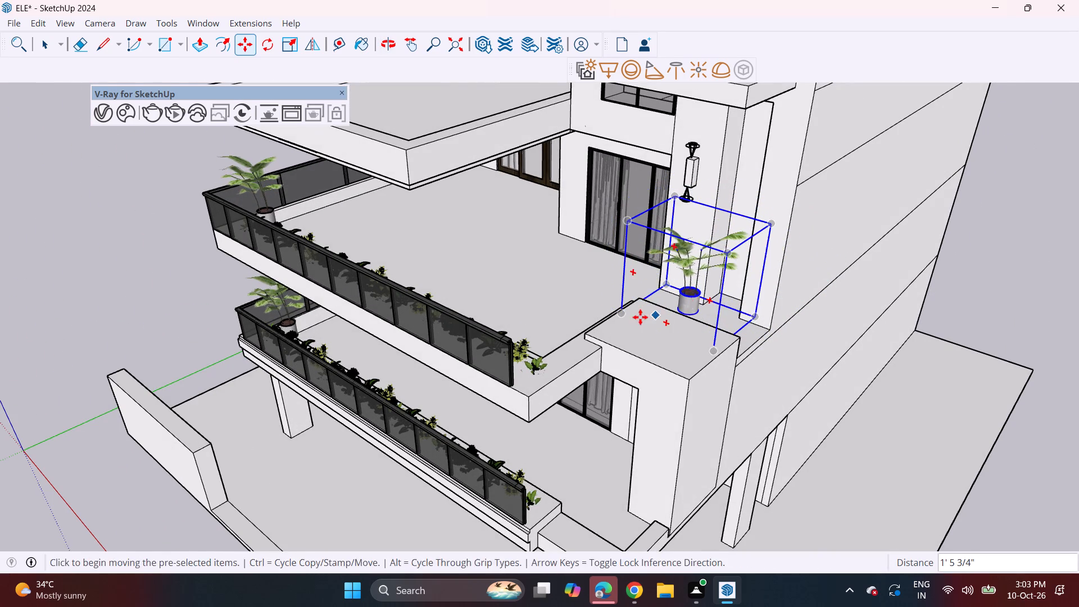
Examine the whole house front and both balconies with the lowered planting and the relocated potted plant.
middle_click_drag(645, 311, 742, 242)
scroll(777, 216, "down", 4)
middle_click_drag(706, 273, 746, 247)
scroll(769, 201, "down", 2)
middle_click_drag(685, 282, 717, 250)
scroll(711, 253, "down", 2)
middle_click_drag(644, 323, 679, 250)
middle_click_drag(664, 281, 611, 401, "shift")
middle_click_drag(595, 406, 590, 427)
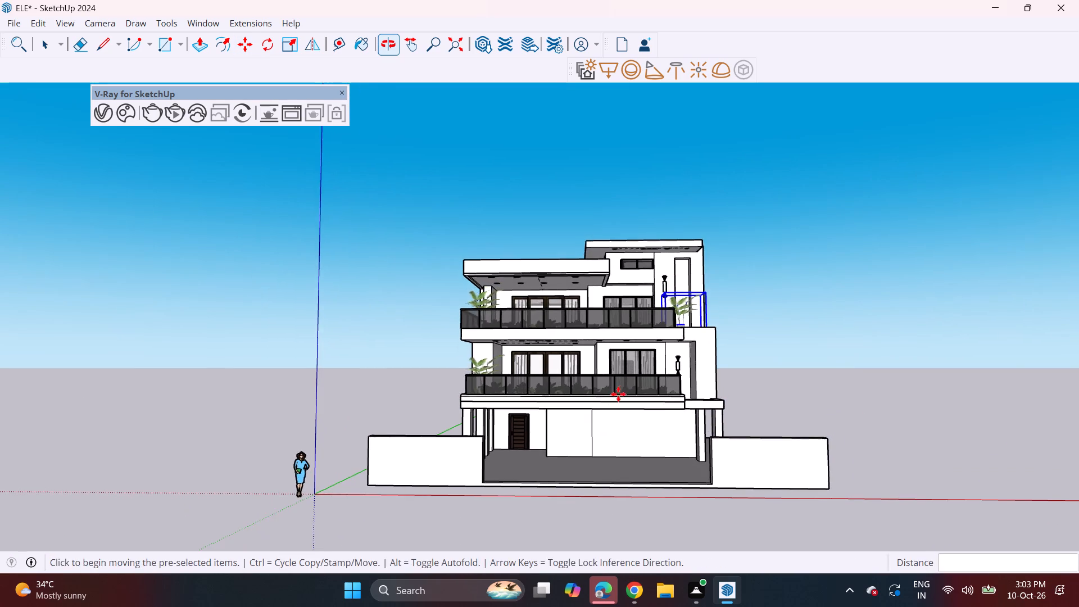
middle_click_drag(618, 399, 582, 423, "shift")
middle_click_drag(572, 357, 529, 431)
scroll(477, 348, "up", 7)
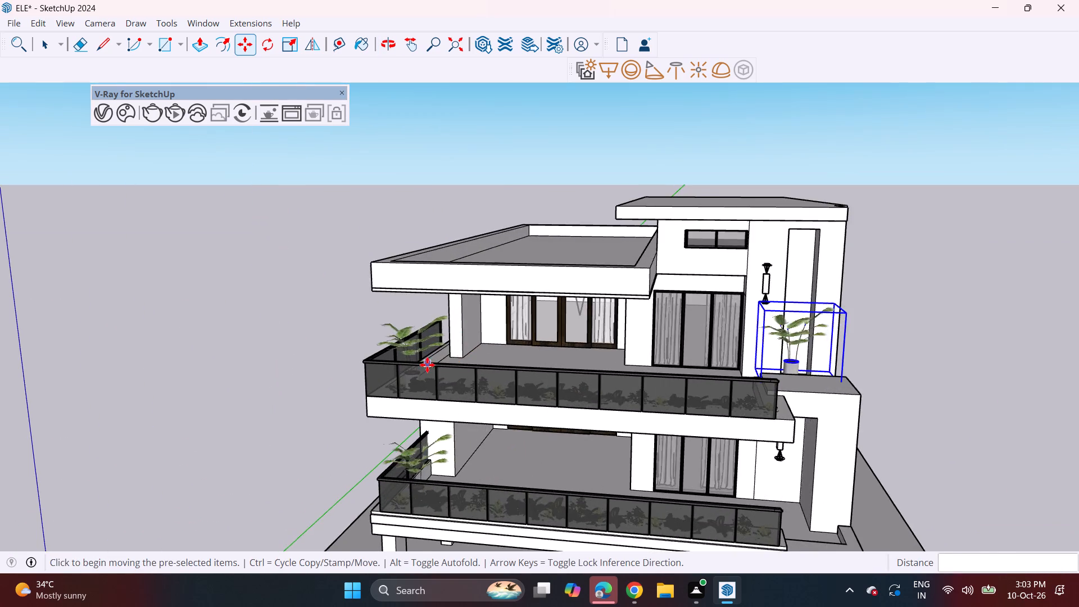
Scale the upper balcony's glass railing down vertically to about 0.70 of its height, keeping its base in place.
scroll(427, 365, "up", 1)
middle_click_drag(415, 384, 587, 384)
left_click(566, 387)
key("space")
left_click(566, 383)
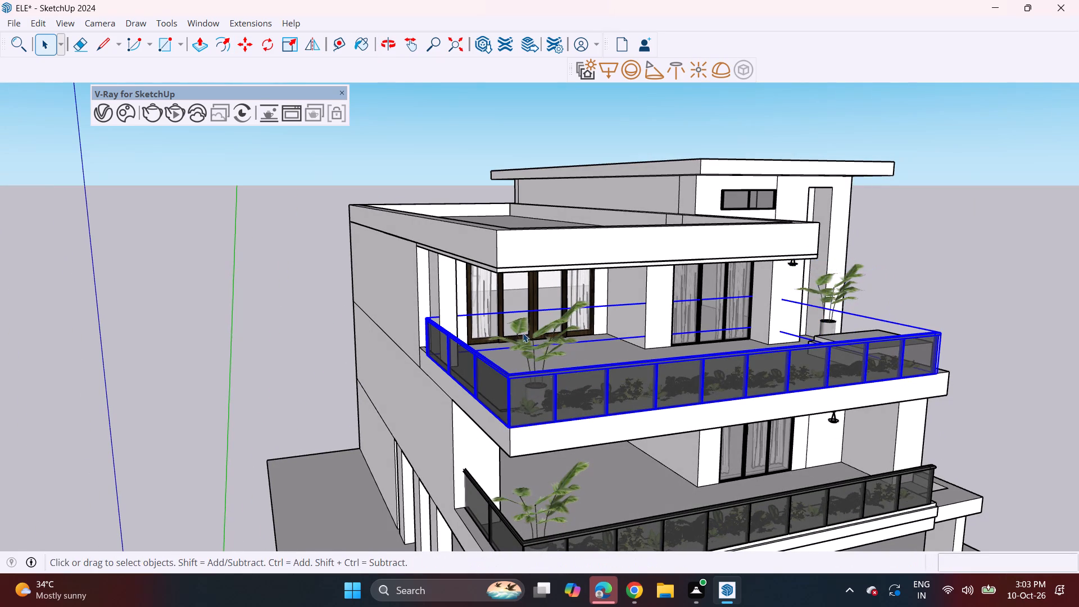
left_click(287, 49)
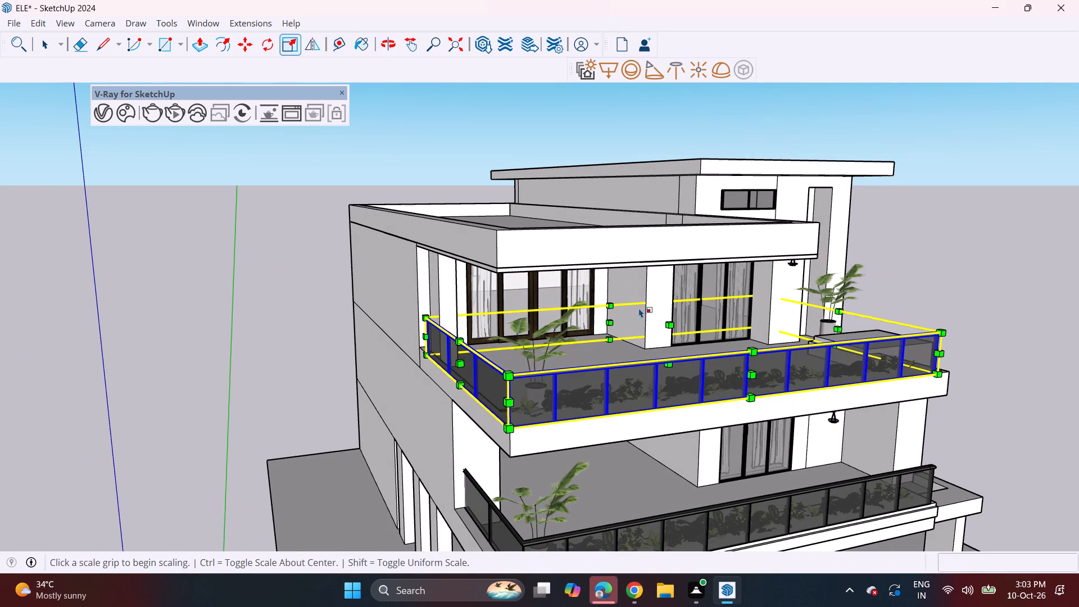
left_click(673, 323)
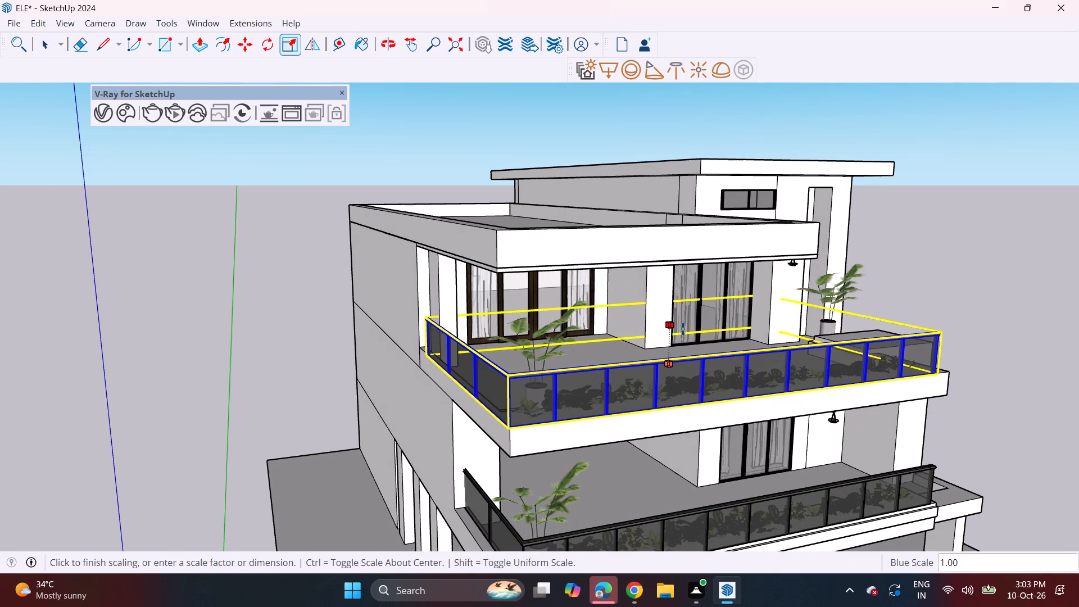
left_click(683, 329)
left_click(673, 324)
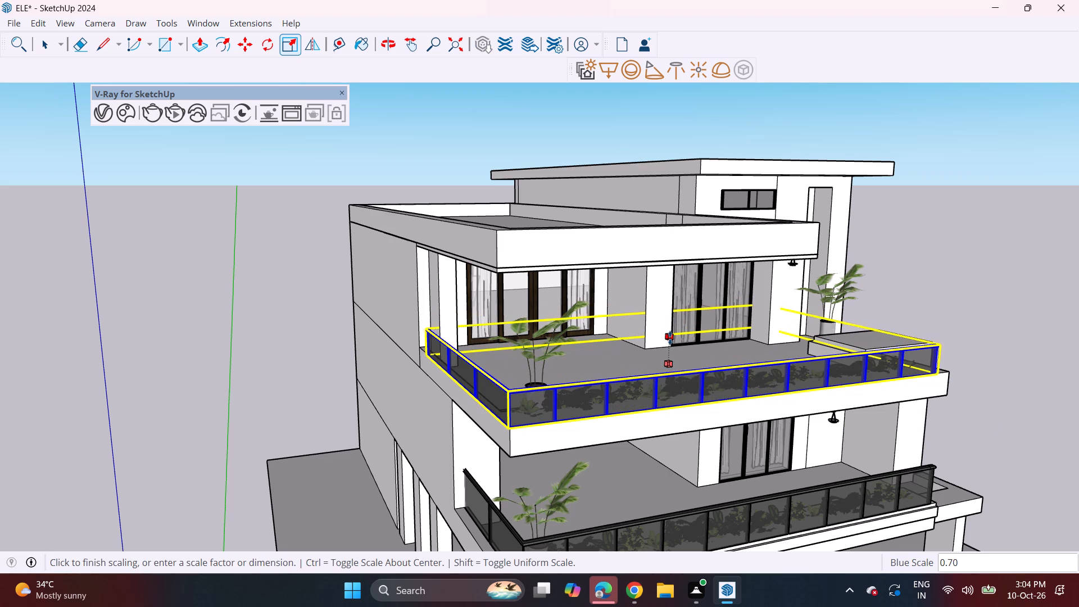
left_click(670, 339)
Scale the lower balcony's glass railing down vertically to about 0.73 of its height, keeping its base in place.
middle_click_drag(769, 371, 742, 342)
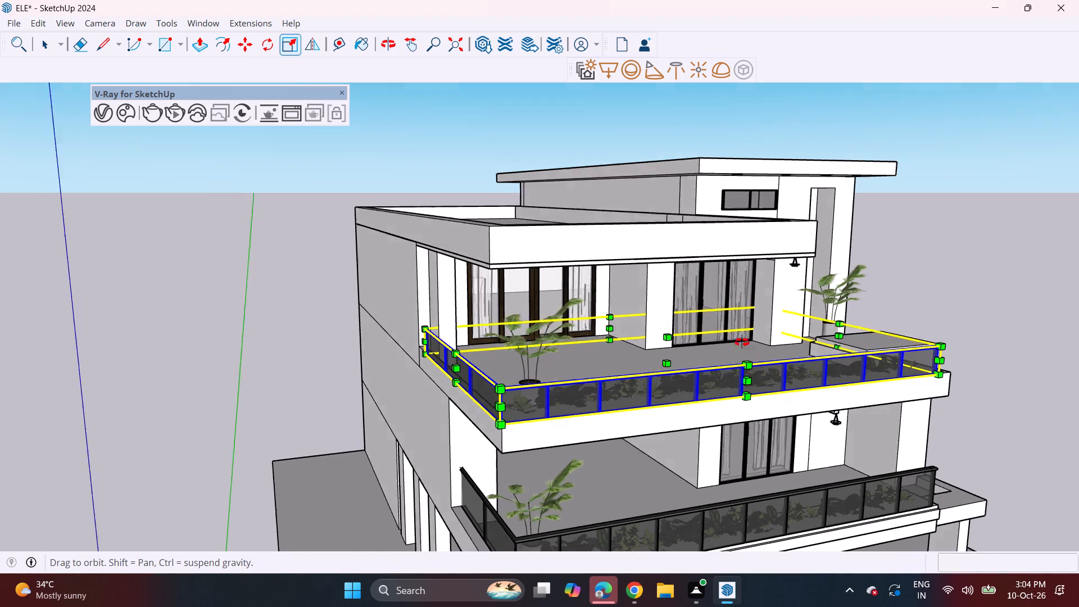
middle_click_drag(742, 342, 651, 314)
key("space")
left_click(596, 488)
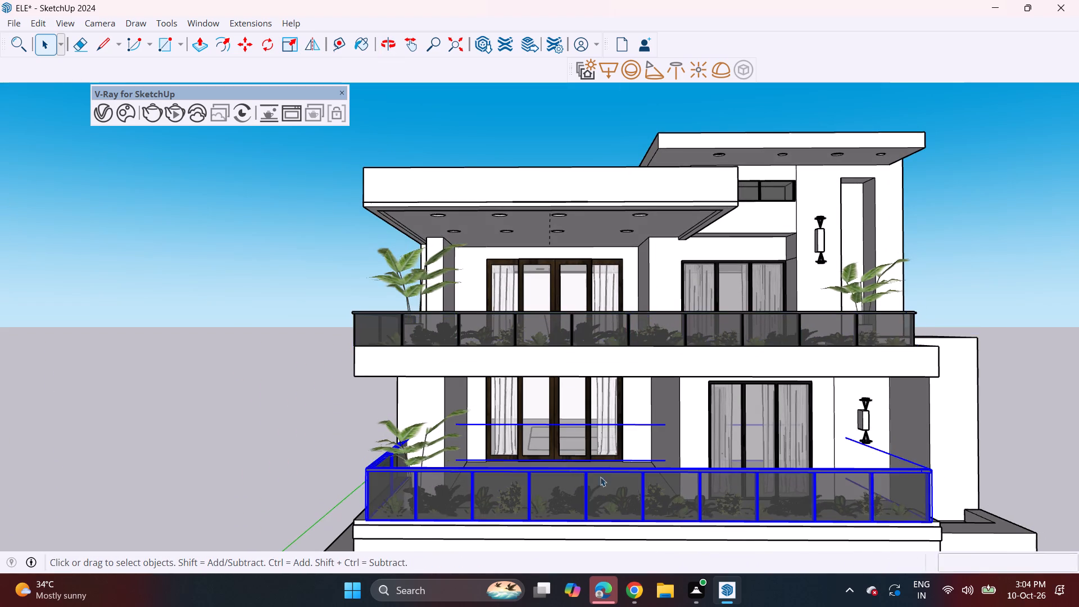
middle_click_drag(606, 445, 724, 438)
left_click(285, 43)
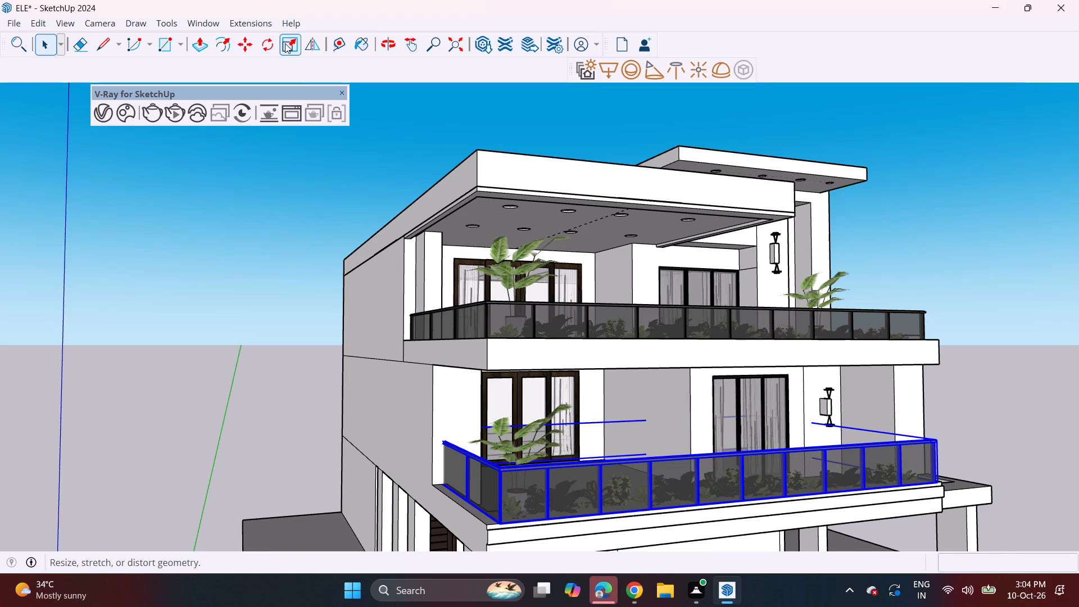
left_click(663, 438)
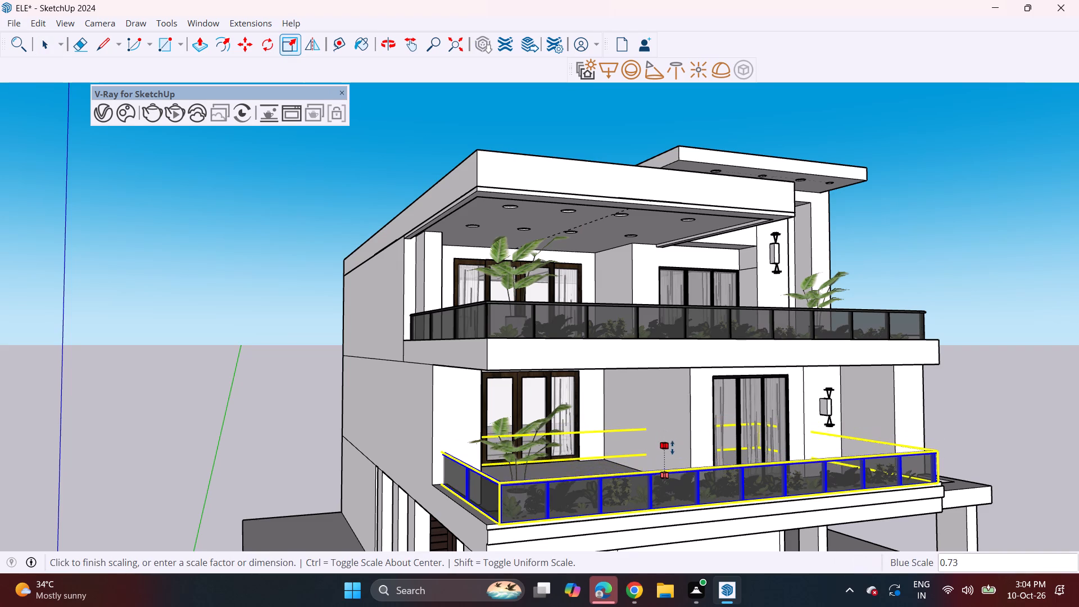
left_click(673, 452)
Examine the whole house front from a distance, checking both balconies' railings against the planting and boundary walls.
middle_click_drag(751, 453, 685, 420)
scroll(645, 435, "down", 2)
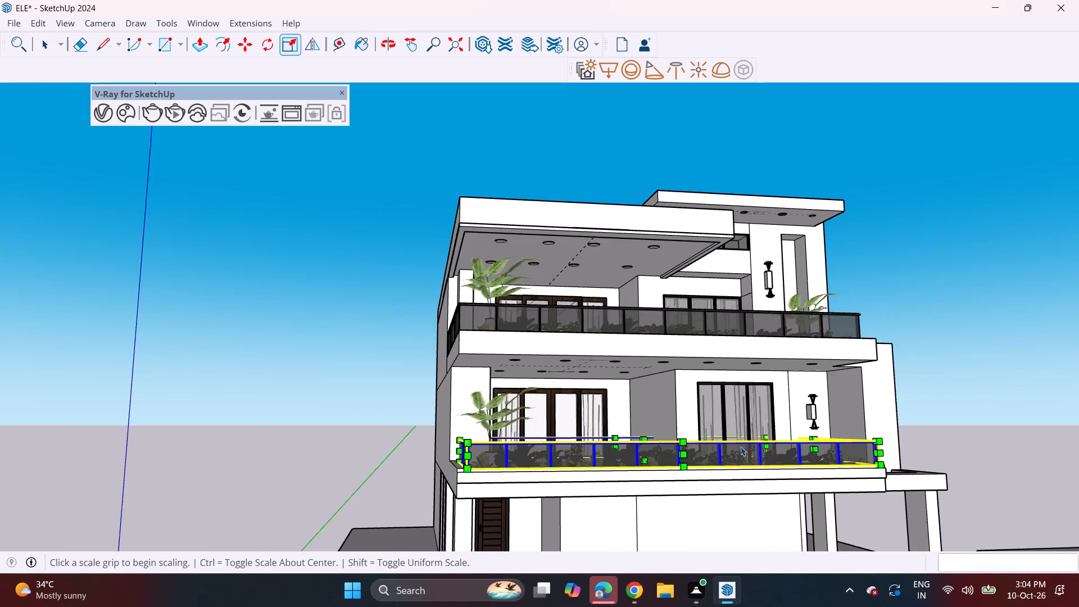
middle_click_drag(741, 447, 699, 447)
middle_click_drag(686, 443, 514, 405, "shift")
scroll(510, 402, "down", 2)
middle_click_drag(525, 425, 531, 436)
scroll(534, 404, "down", 3)
middle_click_drag(536, 418, 537, 410, "shift")
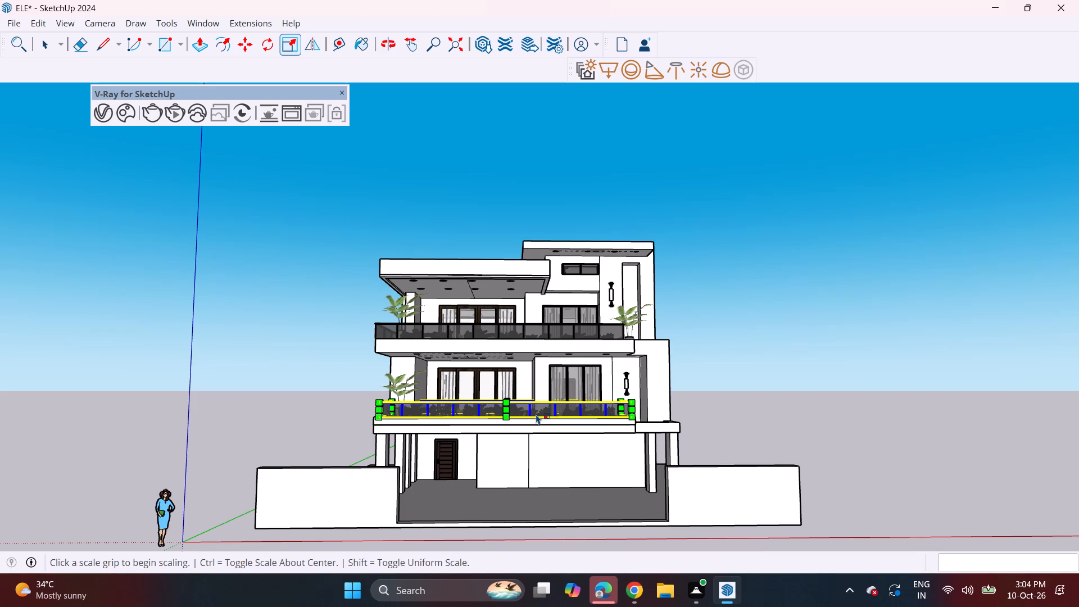
middle_click_drag(535, 451, 539, 443)
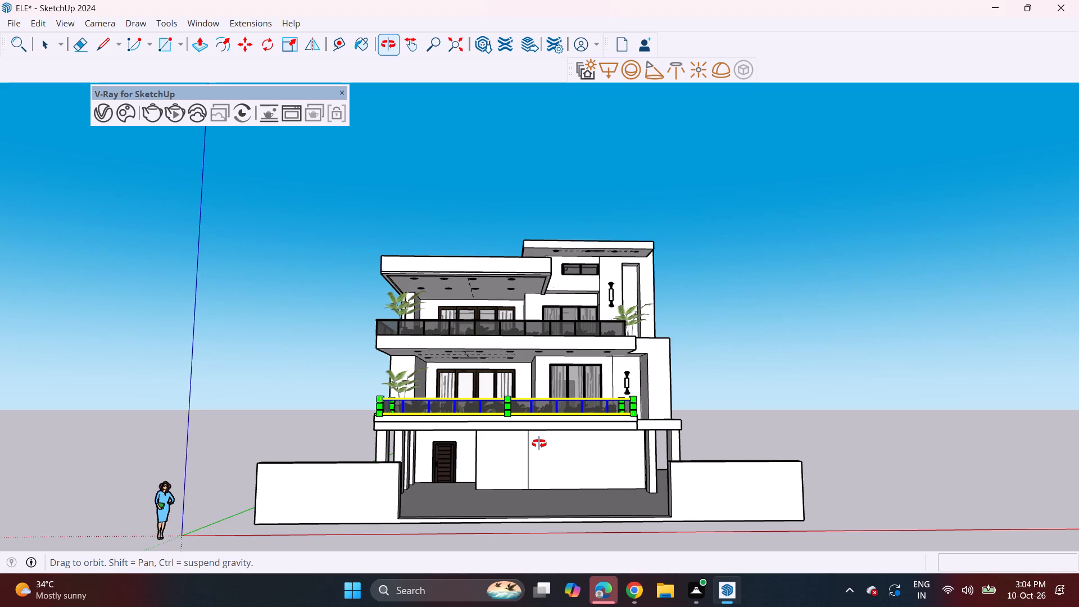
middle_click_drag(539, 443, 534, 429)
middle_click(535, 431)
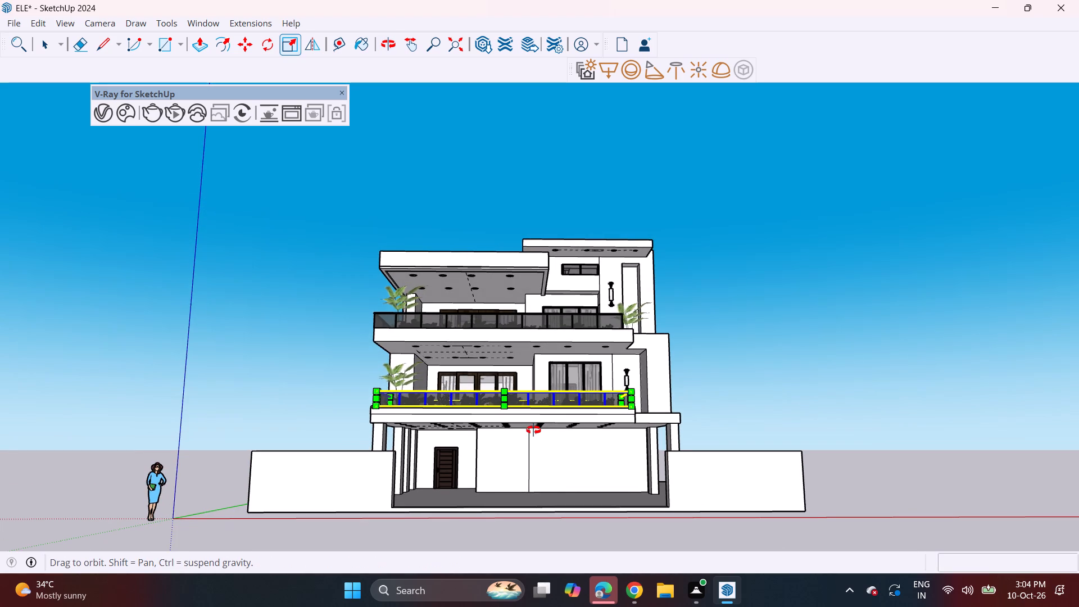
middle_click_drag(533, 430, 541, 441)
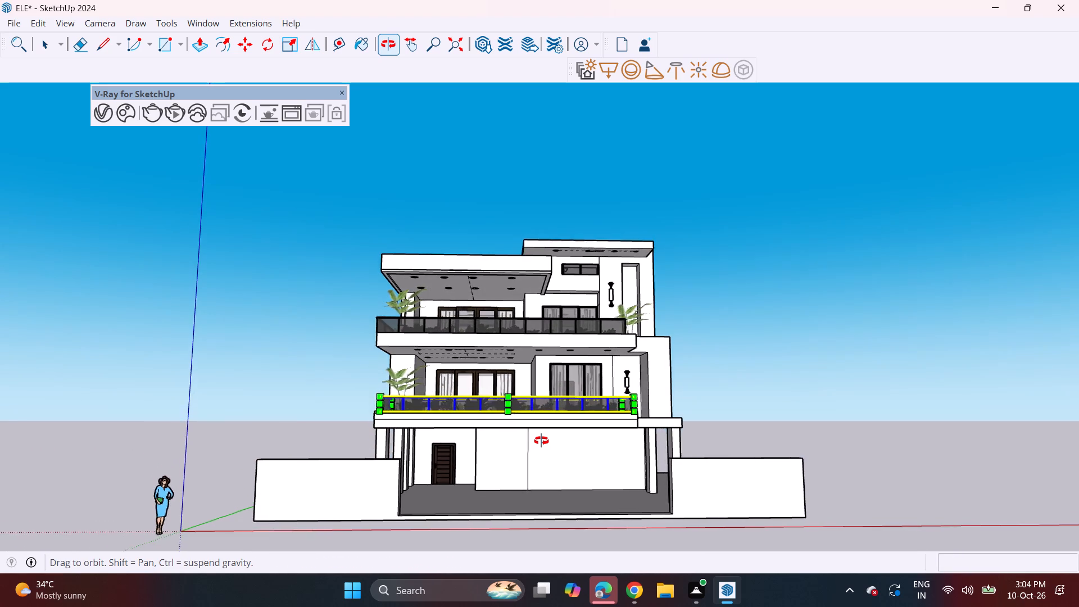
middle_click_drag(541, 441, 527, 428)
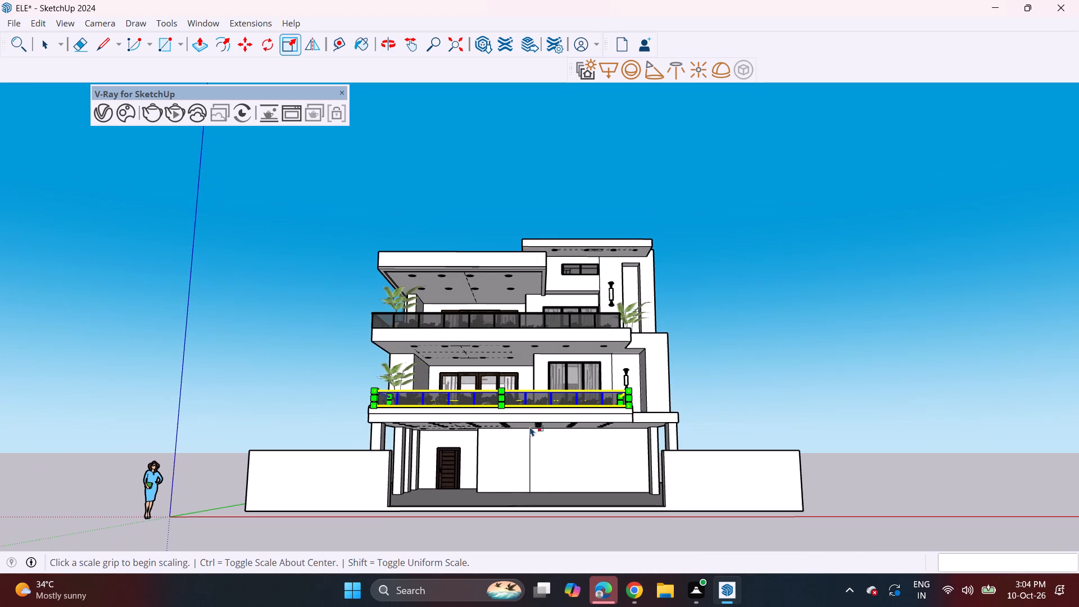
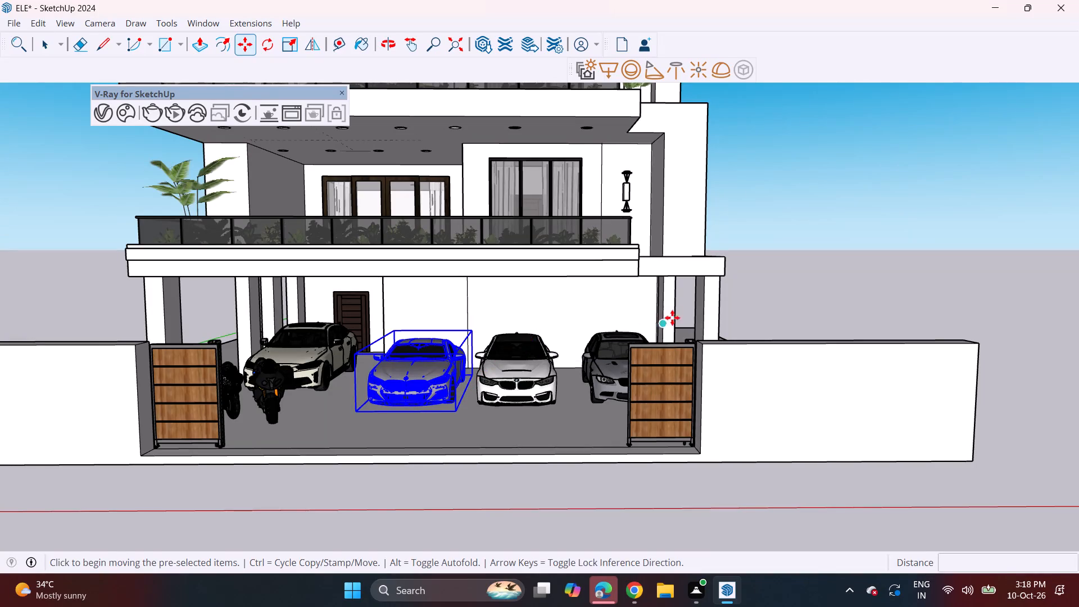
Import the lattice panel model 1 from Downloads and place it beside the top-floor wall with the potted plant.
key("space")
left_click(790, 296)
middle_click_drag(513, 327, 380, 448)
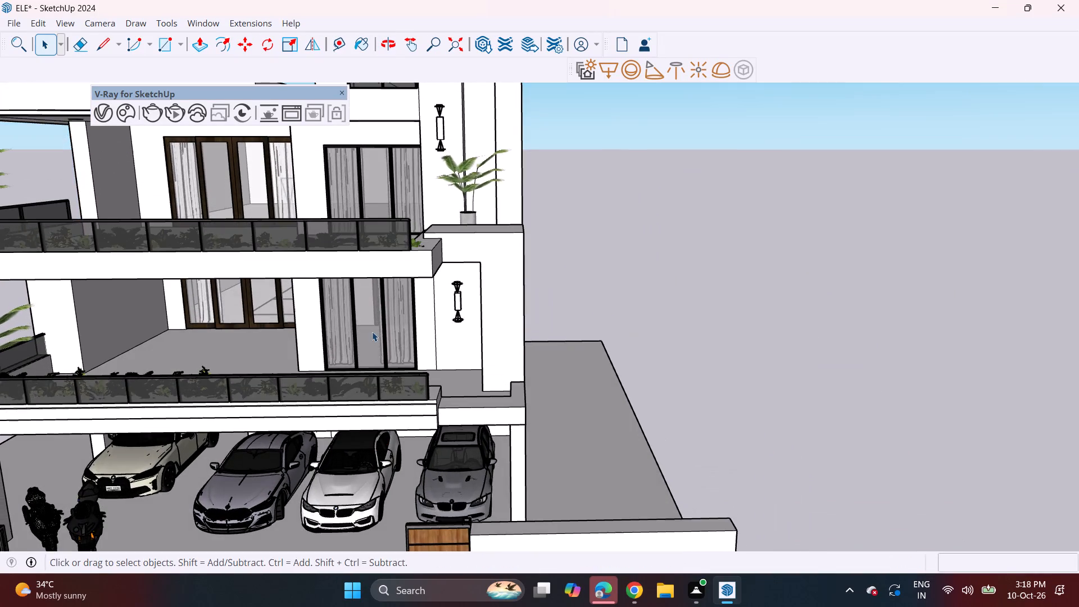
middle_click_drag(404, 130, 421, 285, "shift")
left_click(18, 17)
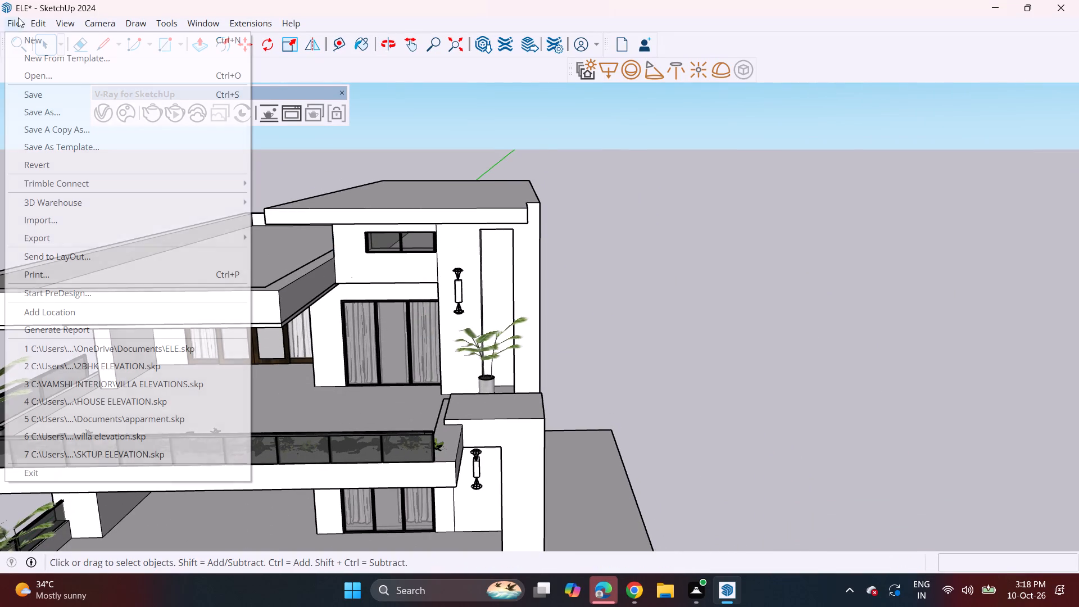
left_click(49, 215)
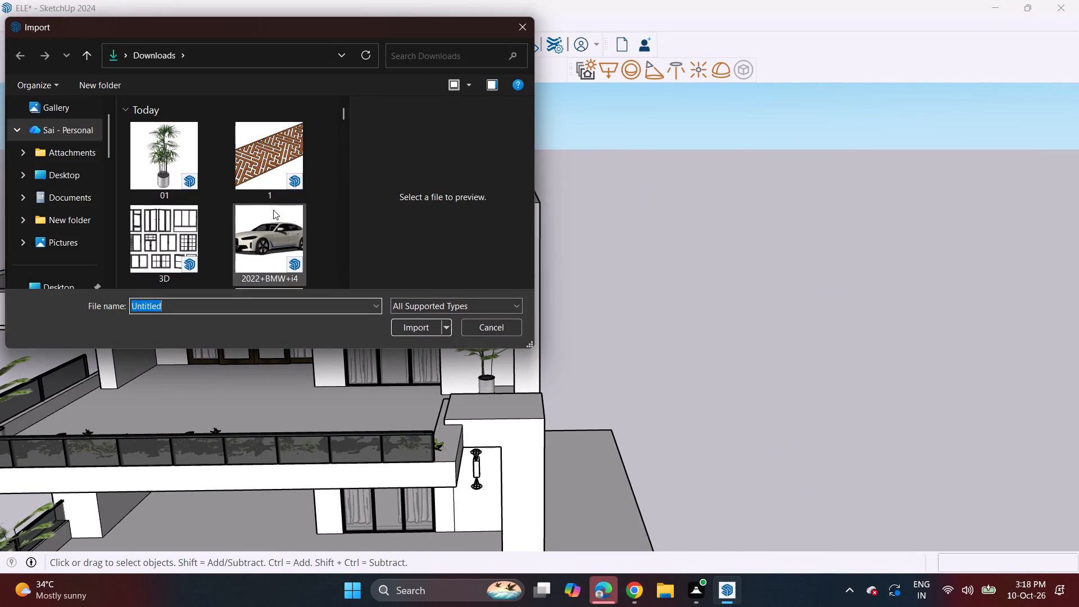
left_click(260, 170)
left_click(412, 328)
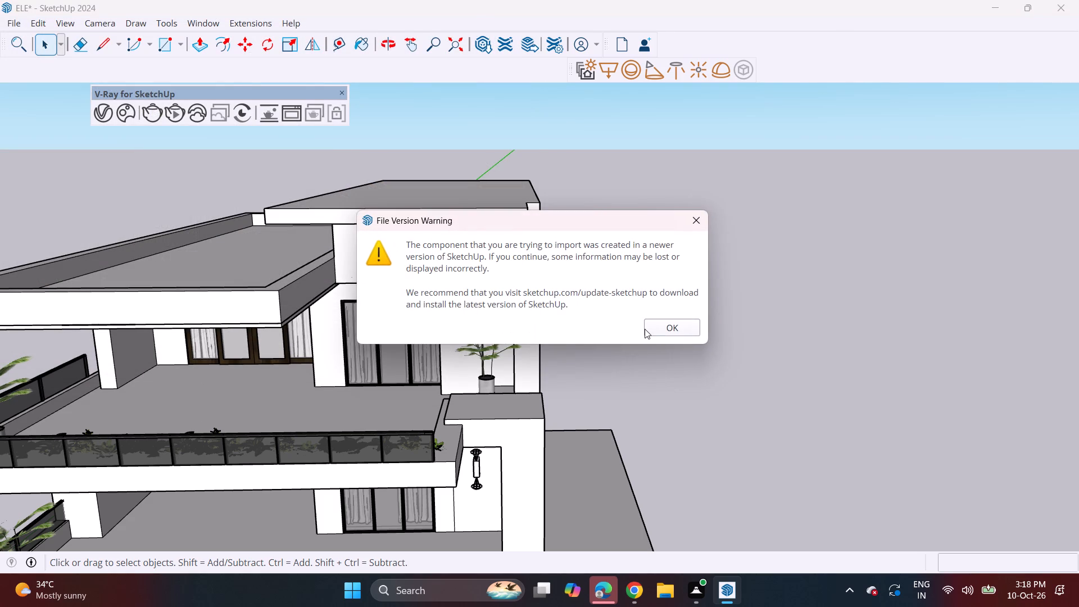
left_click(645, 329)
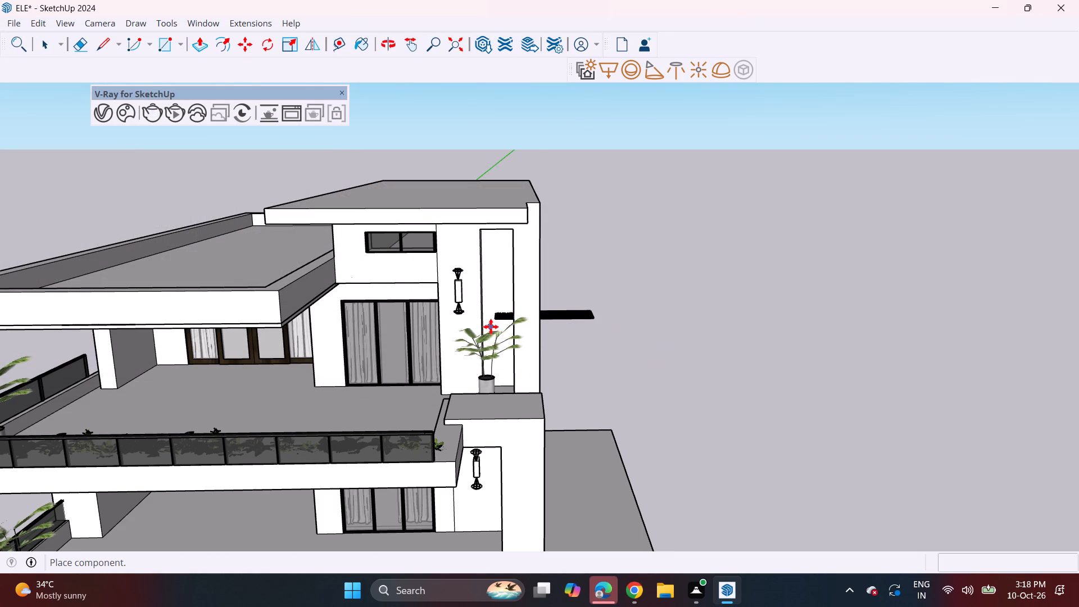
left_click(487, 346)
Rotate the lattice panel 90 degrees so that it stands upright along the blue axis.
left_click(262, 35)
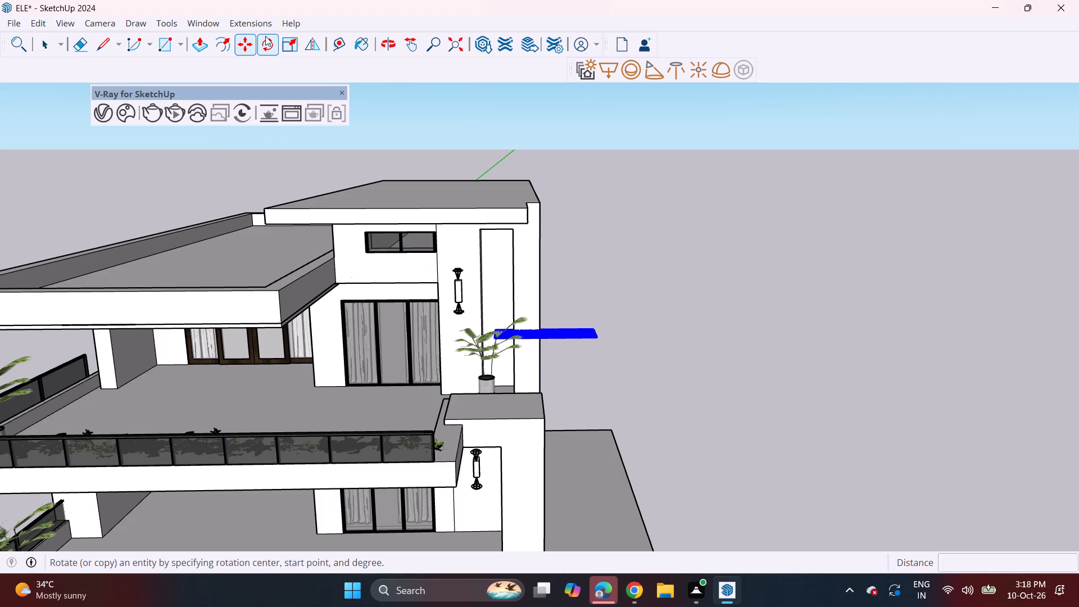
middle_click_drag(580, 389, 567, 319)
left_click(572, 314)
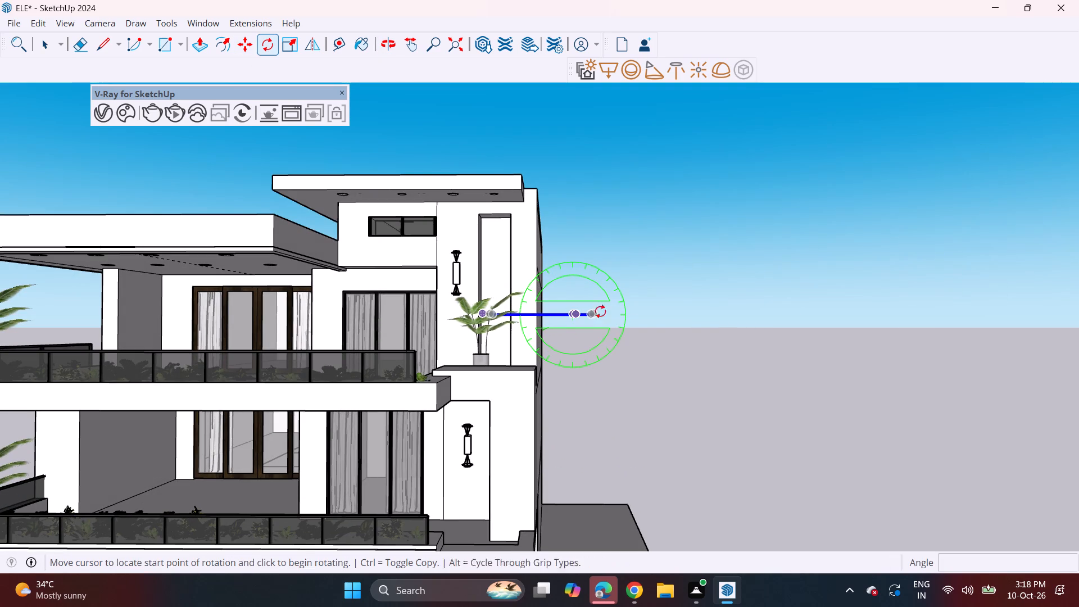
left_click(637, 312)
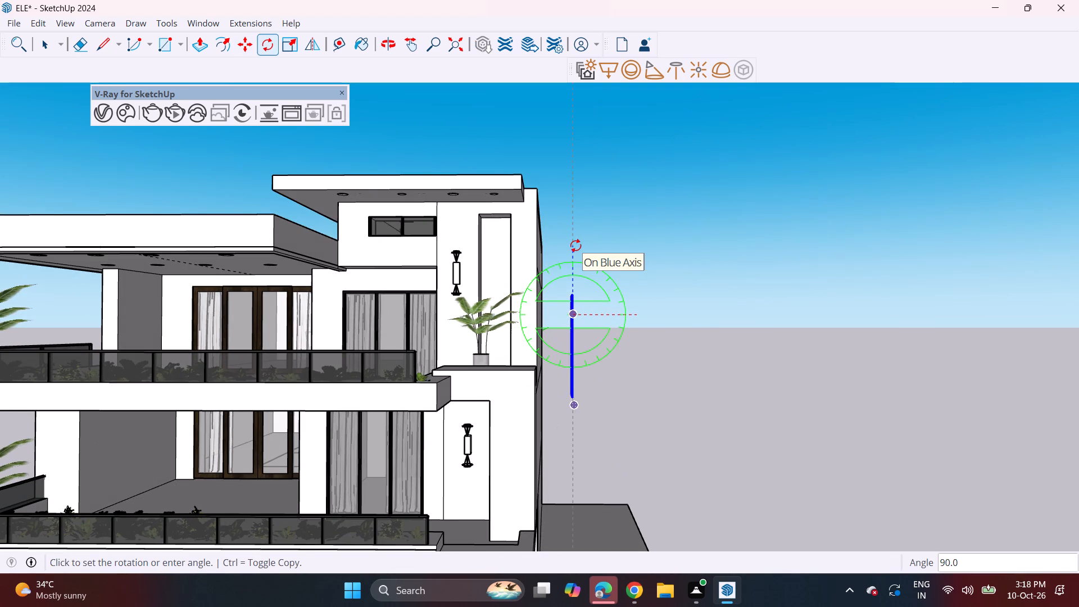
left_click(575, 246)
Rotate the upright lattice panel 90 degrees about the vertical axis so that its patterned face is parallel to the front facade.
middle_click_drag(592, 369, 593, 380)
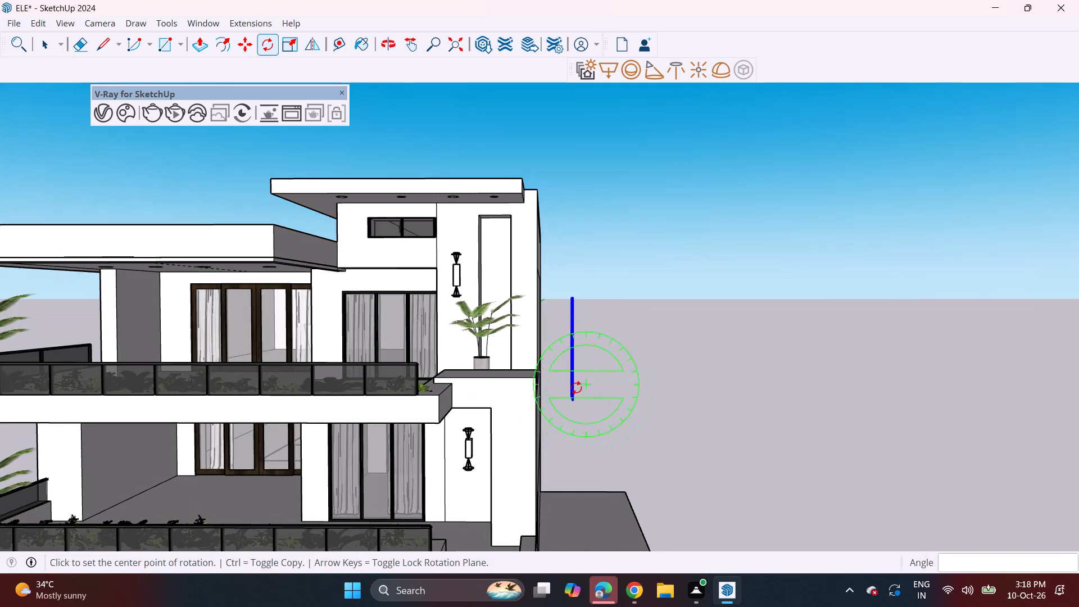
middle_click_drag(573, 355, 569, 336)
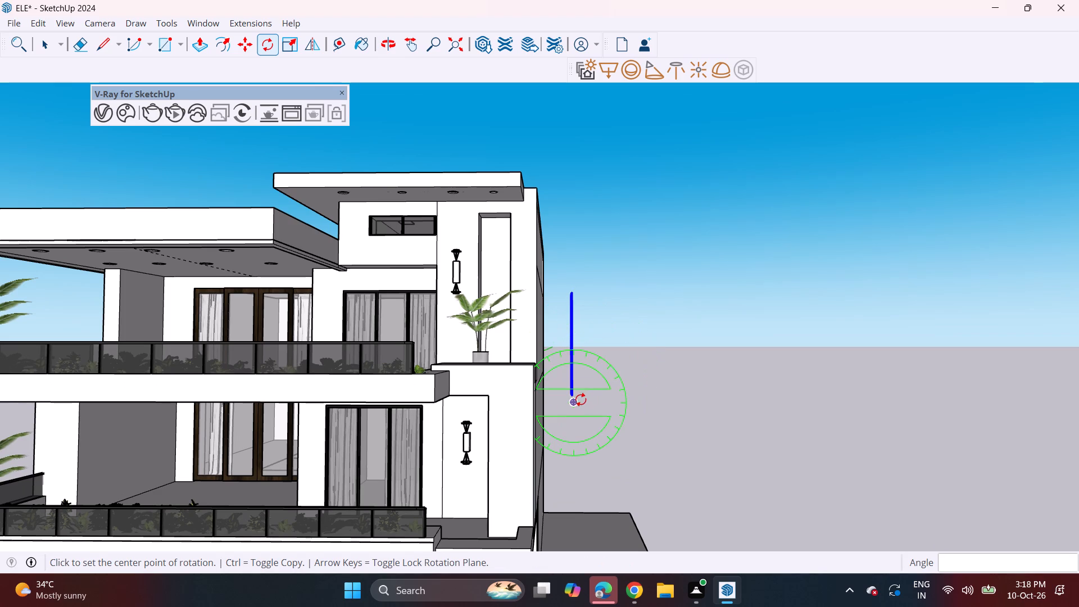
middle_click_drag(593, 374, 420, 355)
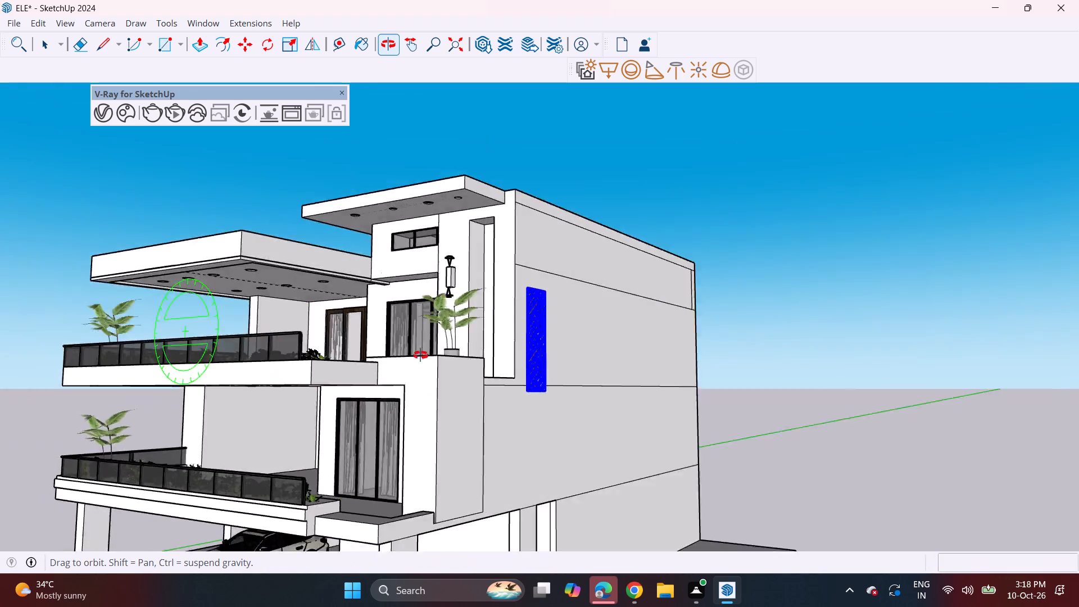
middle_click_drag(420, 355, 43, 379)
middle_click(414, 385)
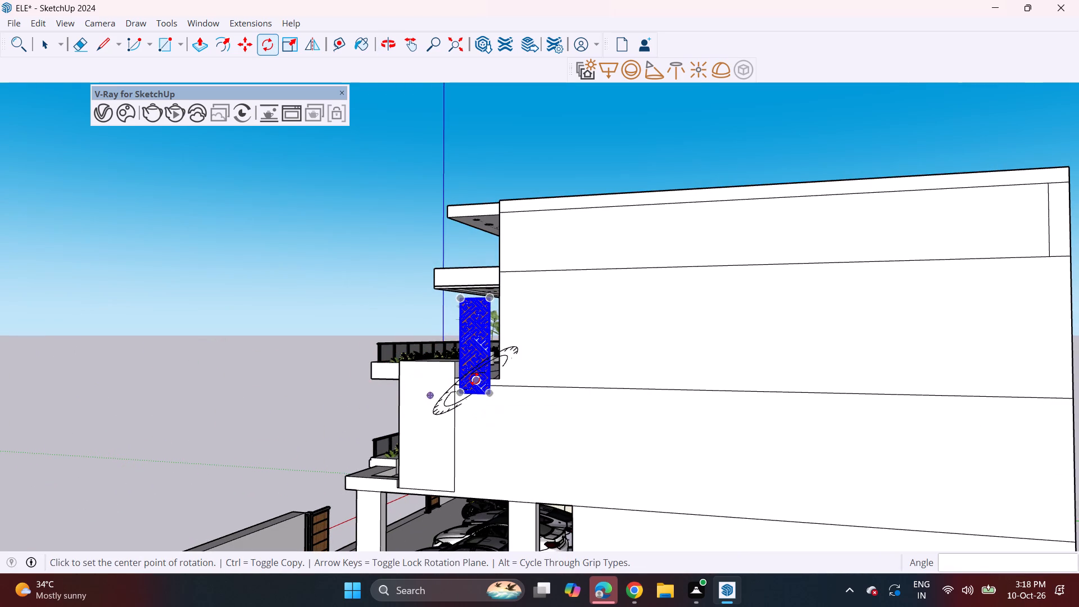
key("Escape")
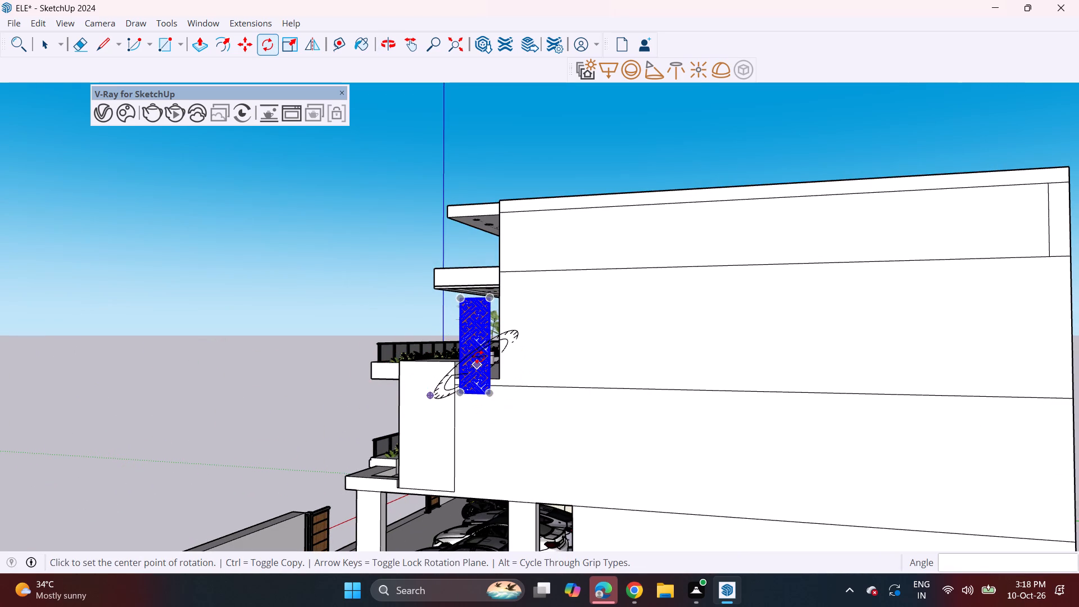
scroll(485, 379, "down", 5)
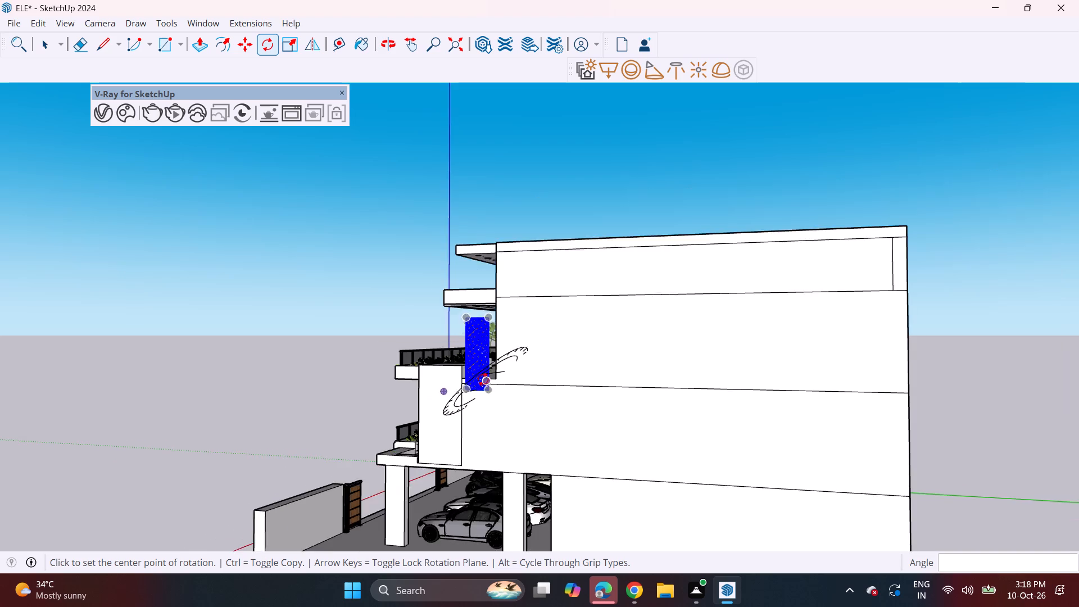
scroll(483, 379, "down", 5)
middle_click_drag(327, 490, 842, 551)
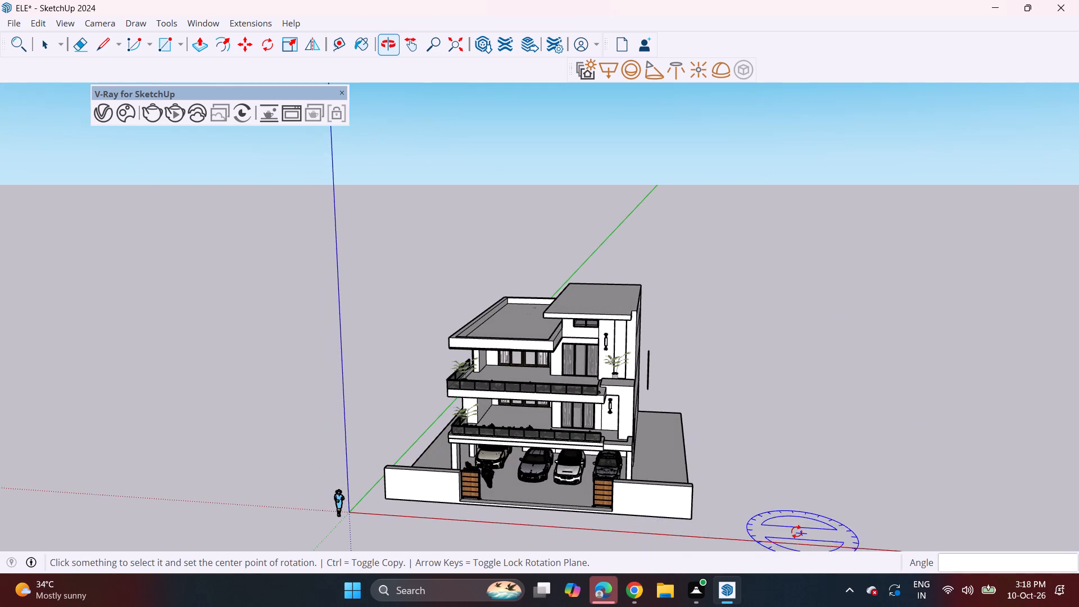
left_click(756, 519)
left_click(764, 511)
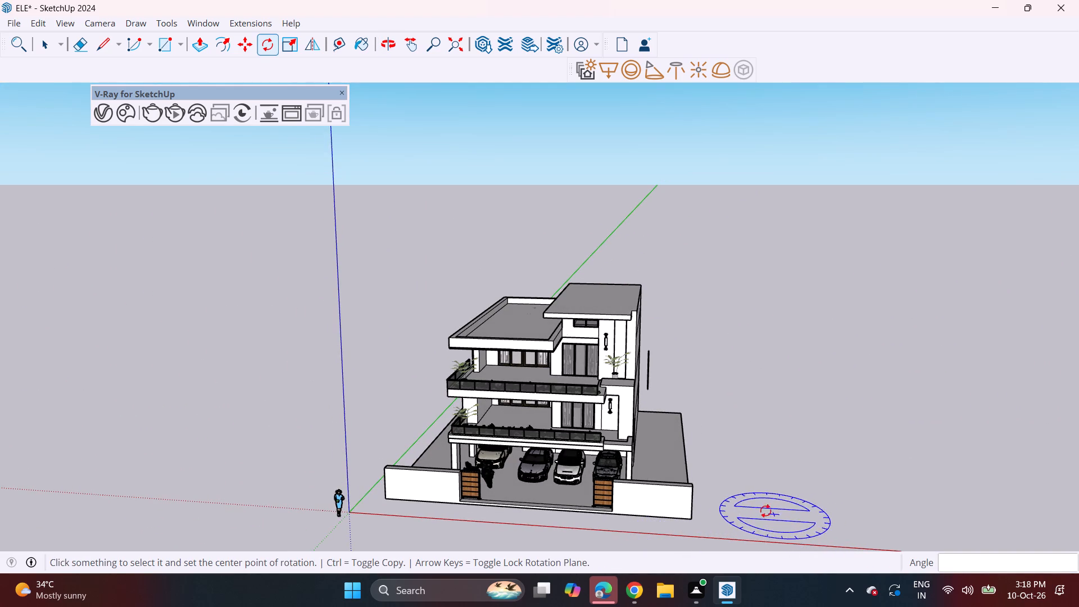
key("space")
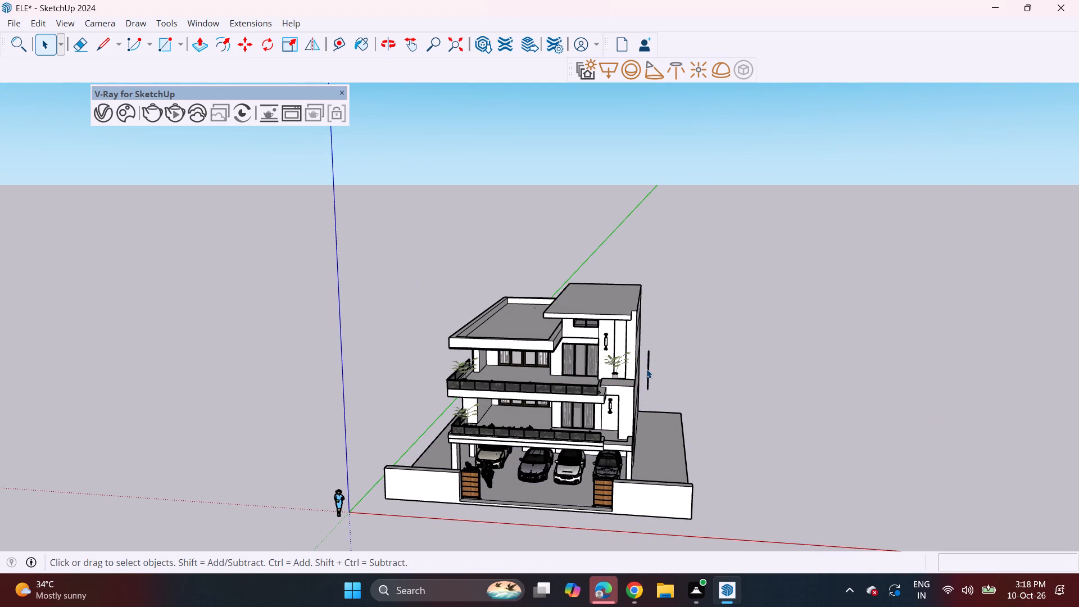
left_click(646, 369)
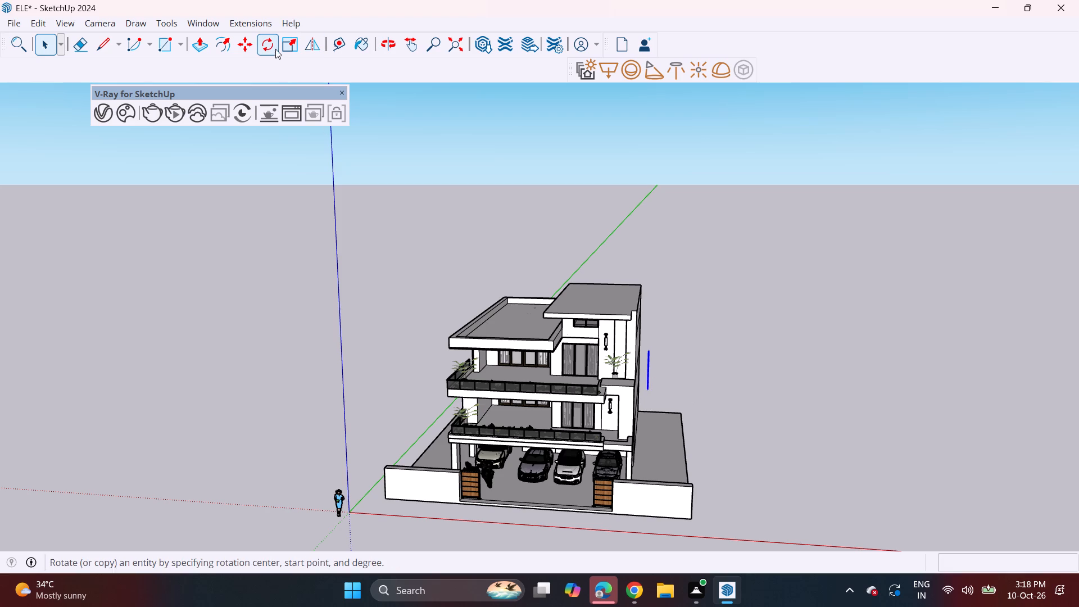
left_click_drag(265, 45, 266, 52)
left_click(732, 488)
left_click(754, 489)
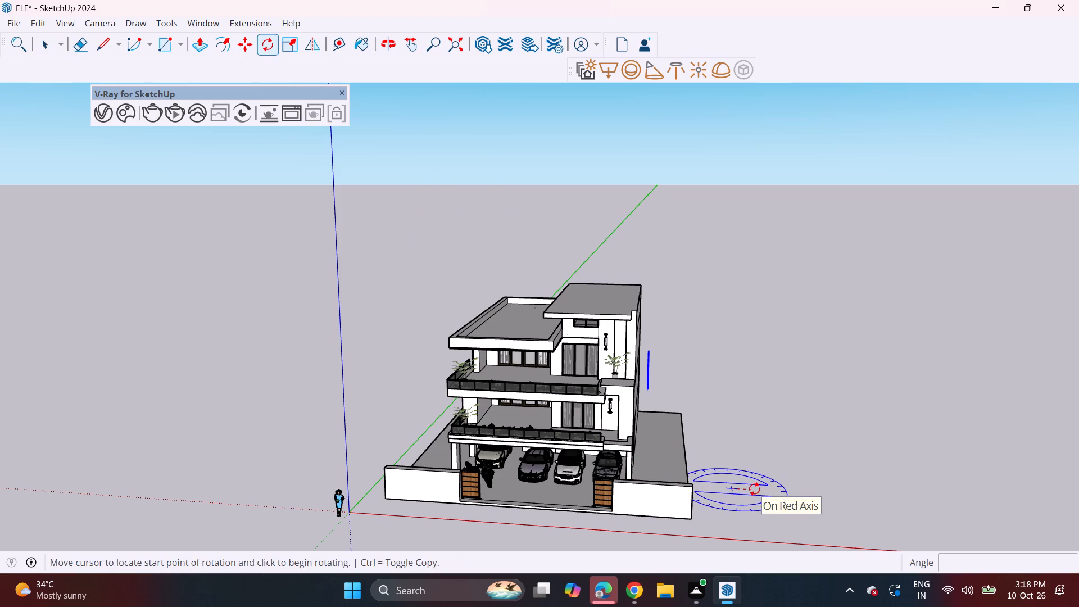
left_click(726, 450)
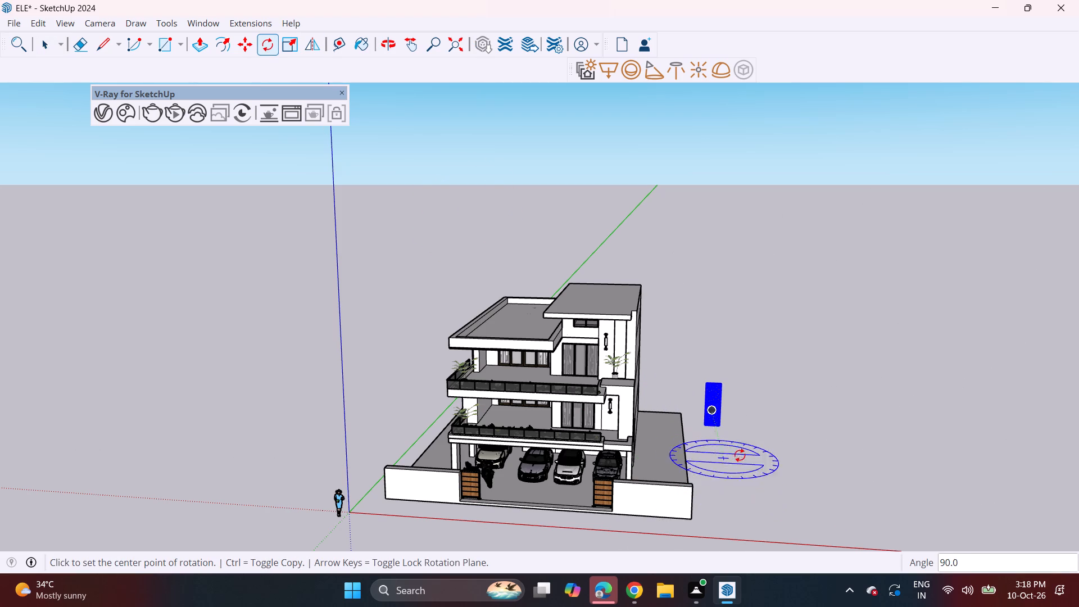
Move the lattice panel by its lower corner into the bottom corner of the tall recess behind the top-floor potted plant.
scroll(735, 445, "up", 13)
middle_click_drag(722, 404, 678, 402)
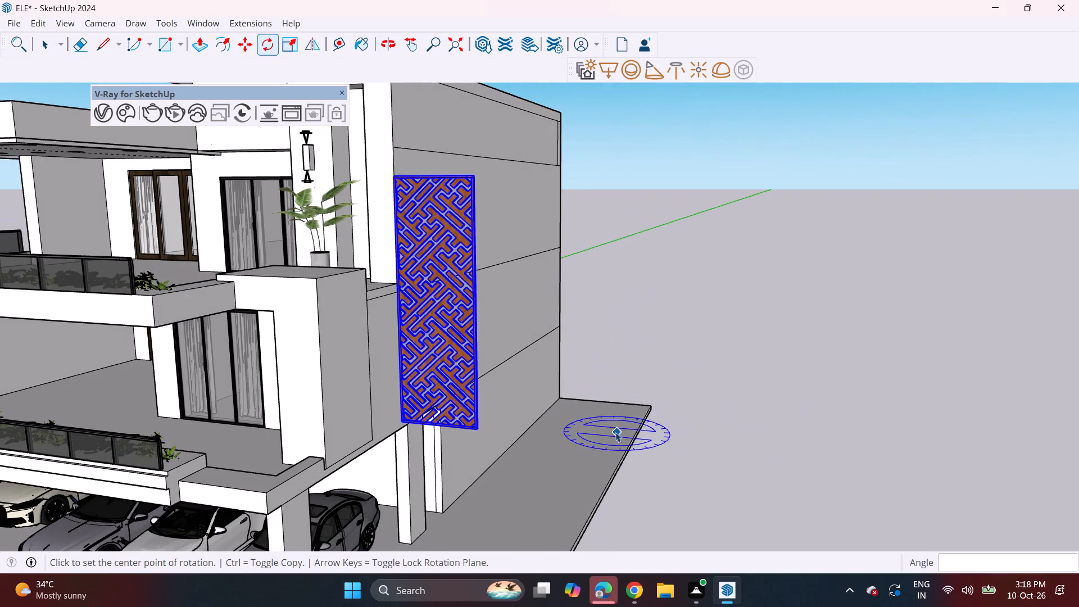
key("space")
key("m")
left_click(481, 430)
middle_click_drag(307, 235, 350, 338)
left_click(342, 248)
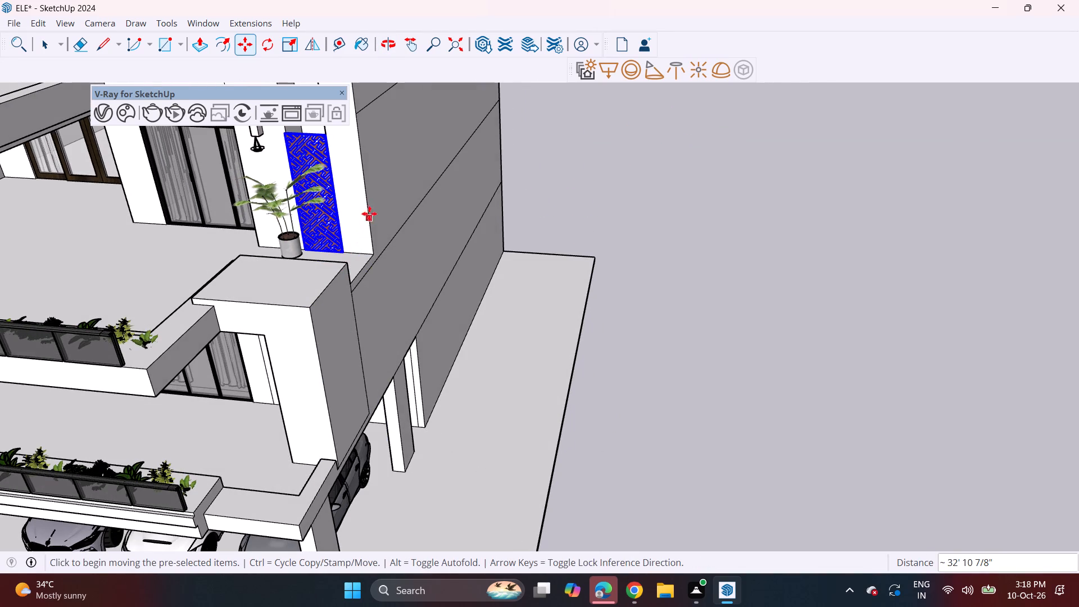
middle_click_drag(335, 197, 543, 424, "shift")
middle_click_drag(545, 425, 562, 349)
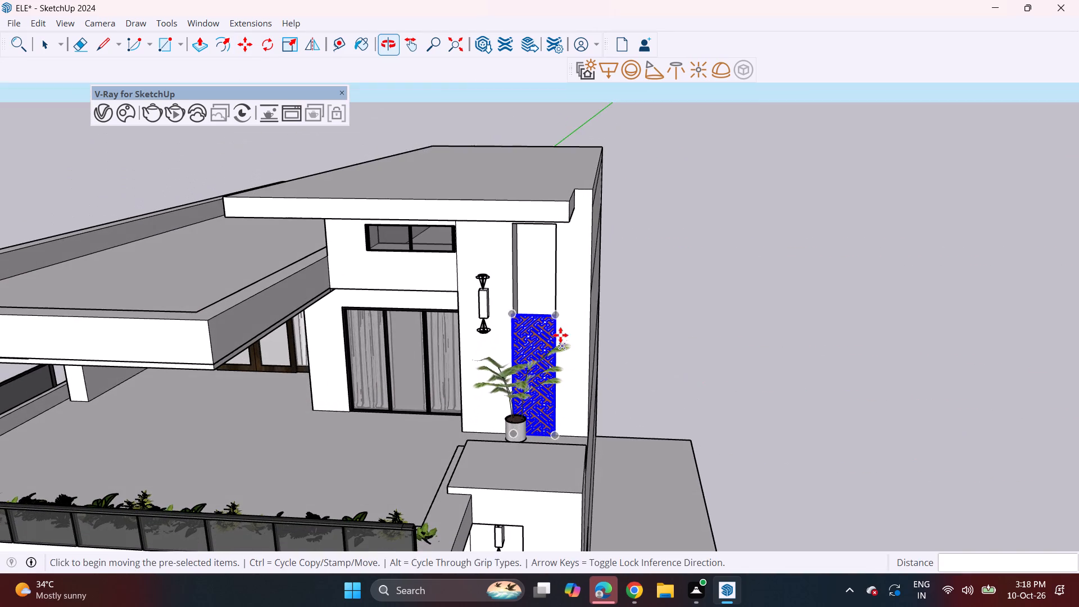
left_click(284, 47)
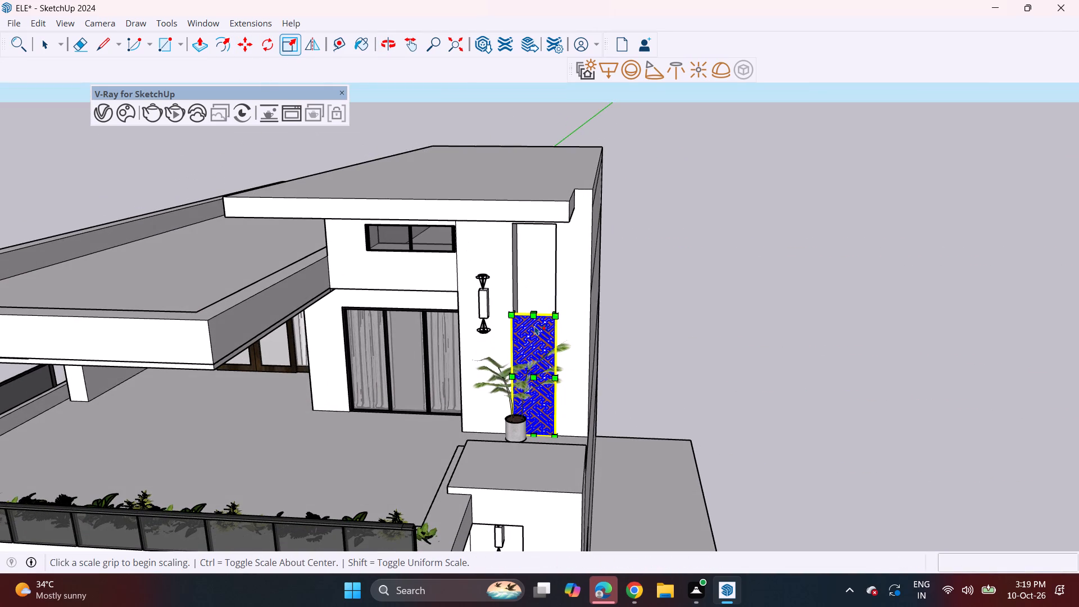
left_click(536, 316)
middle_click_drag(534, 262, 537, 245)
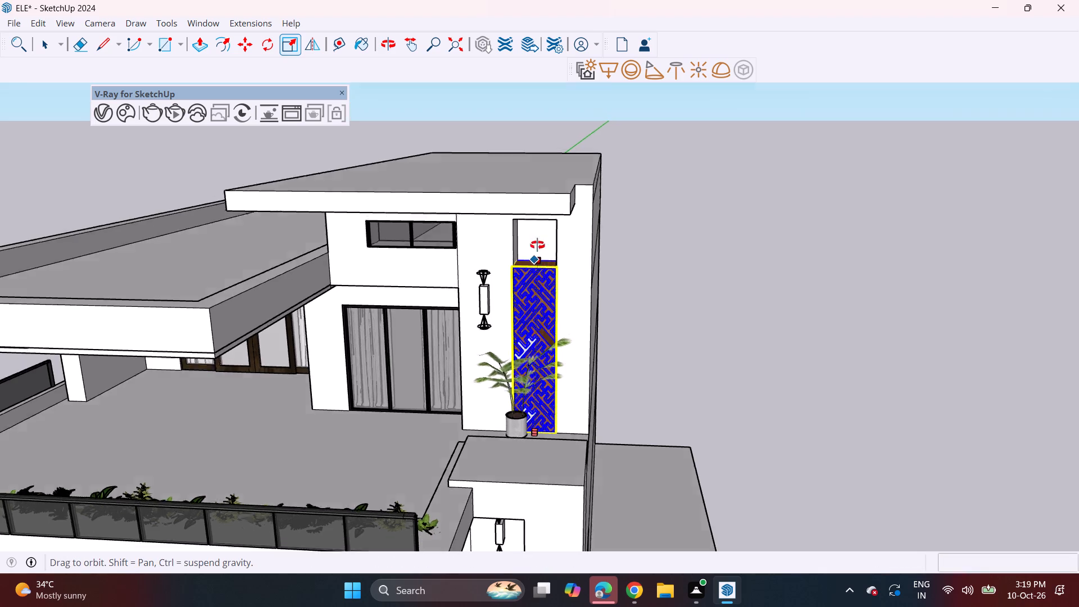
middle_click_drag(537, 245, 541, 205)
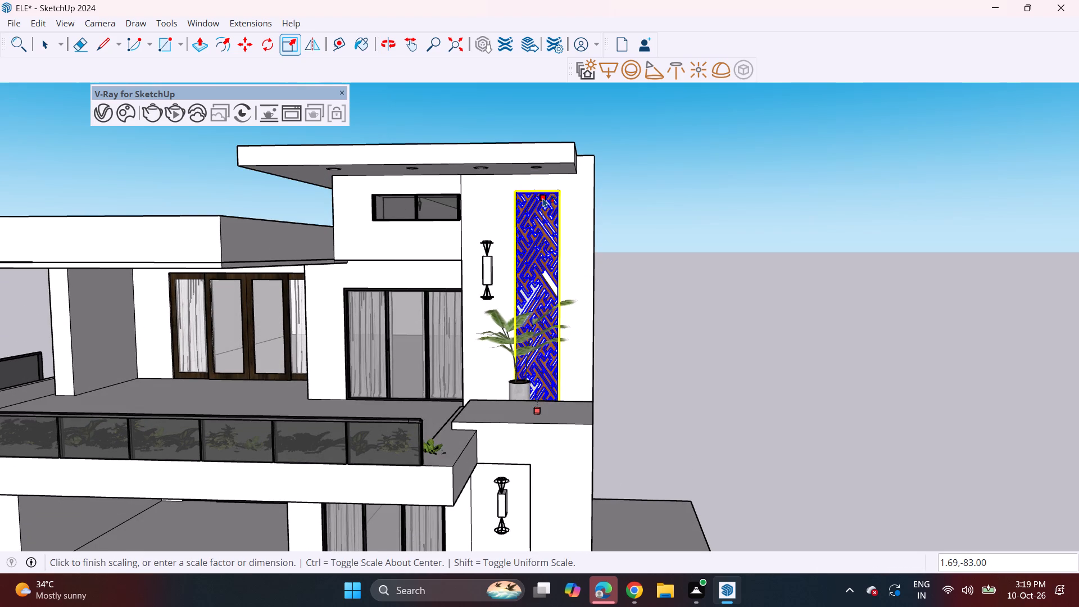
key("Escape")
Stretch the lattice panel's height by a factor of about 1.68 to fill the recess up to its top edge, and deselect it.
middle_click_drag(534, 300, 517, 466)
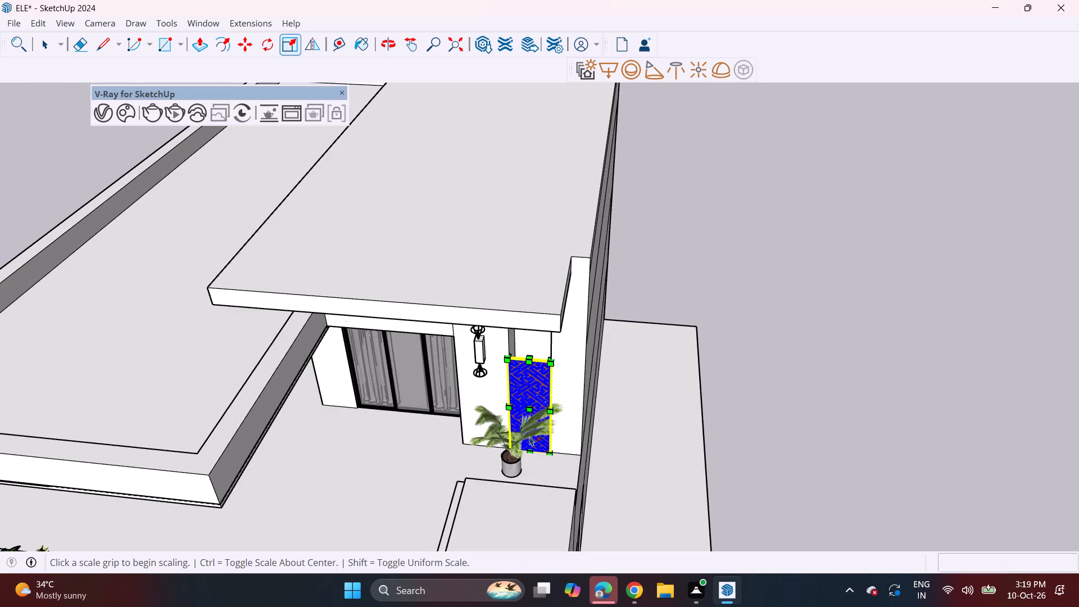
scroll(543, 399, "up", 5)
scroll(527, 337, "up", 12)
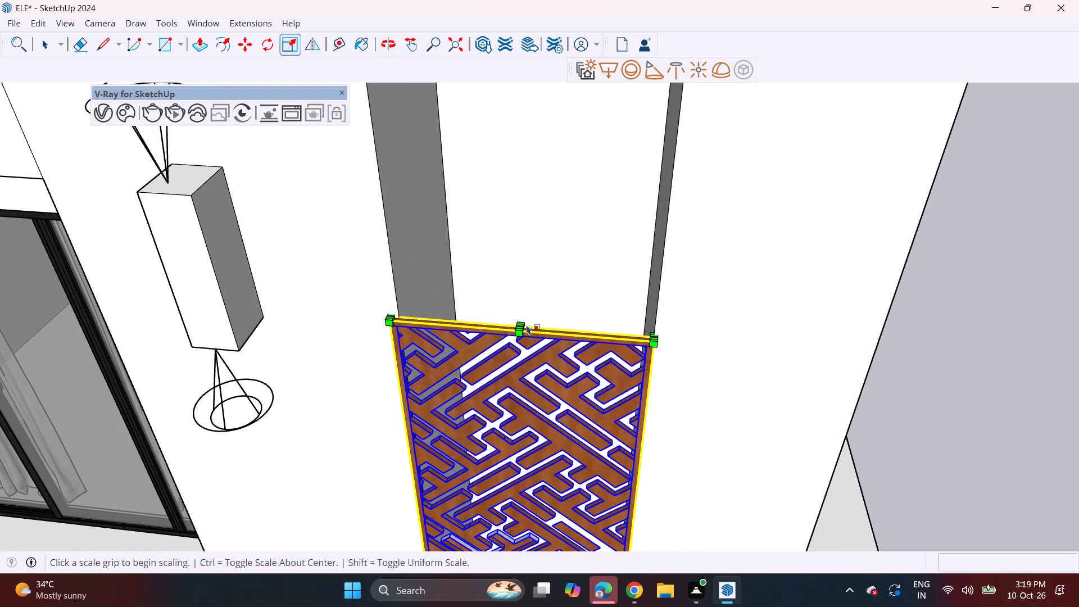
left_click(521, 324)
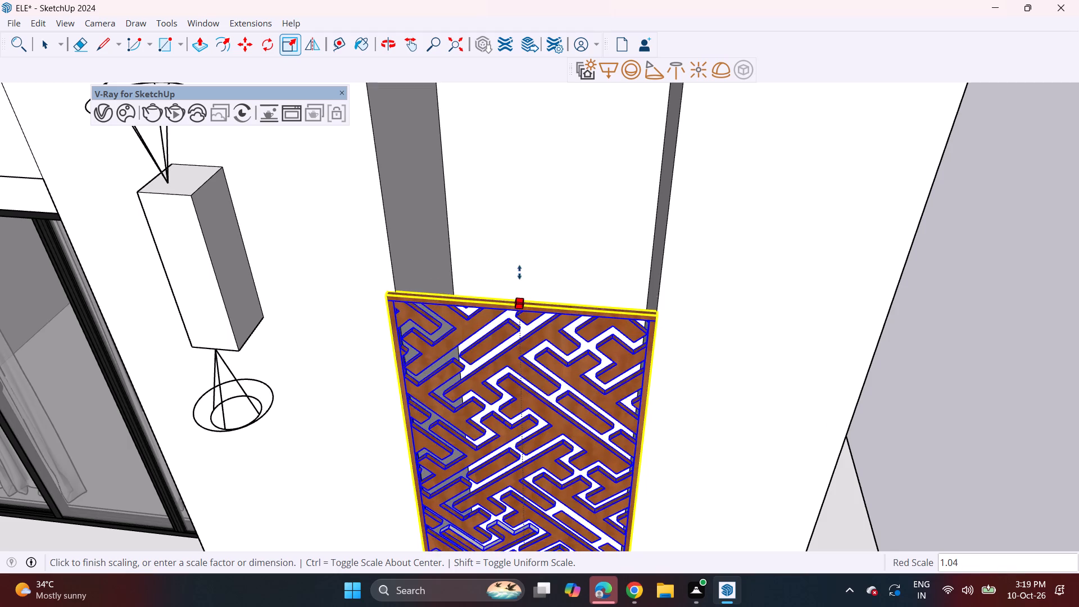
scroll(517, 202, "down", 18)
middle_click_drag(508, 188, 510, 302)
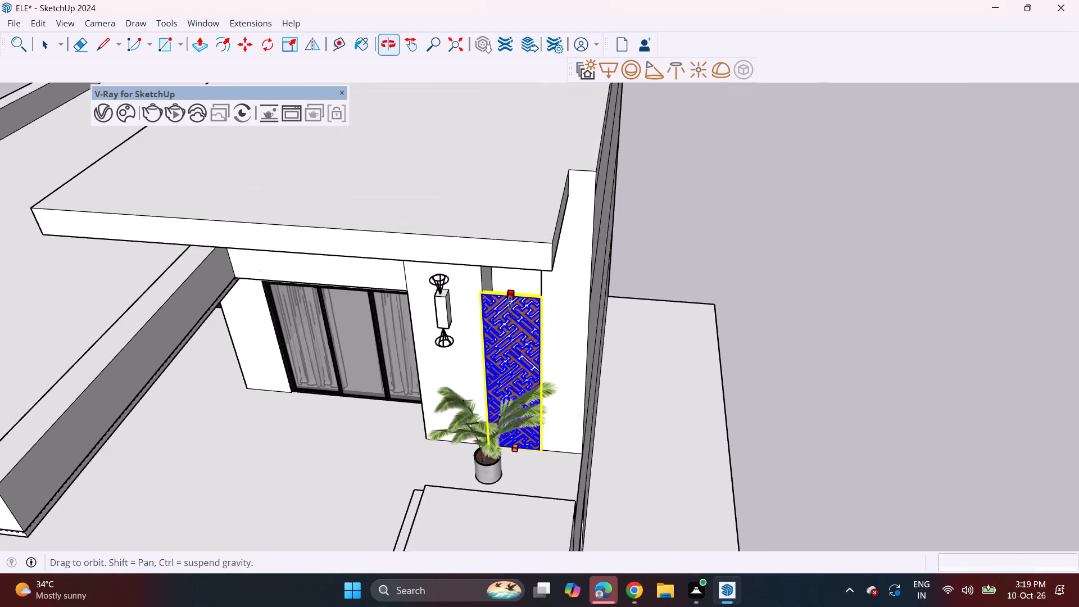
middle_click_drag(510, 302, 507, 298)
middle_click_drag(527, 257, 529, 113)
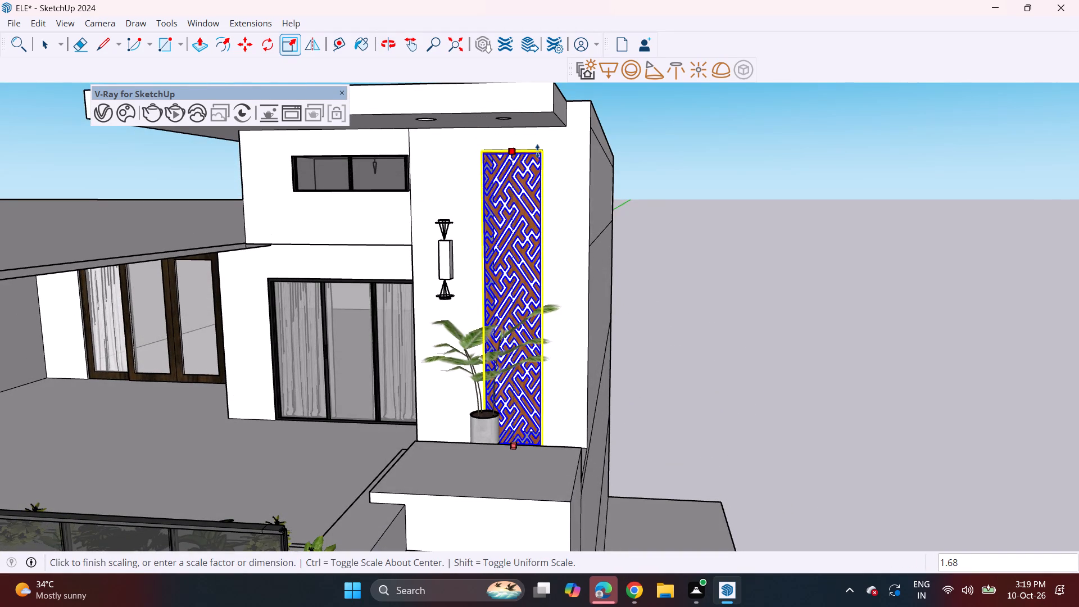
left_click(537, 150)
middle_click_drag(551, 315, 568, 320)
key("space")
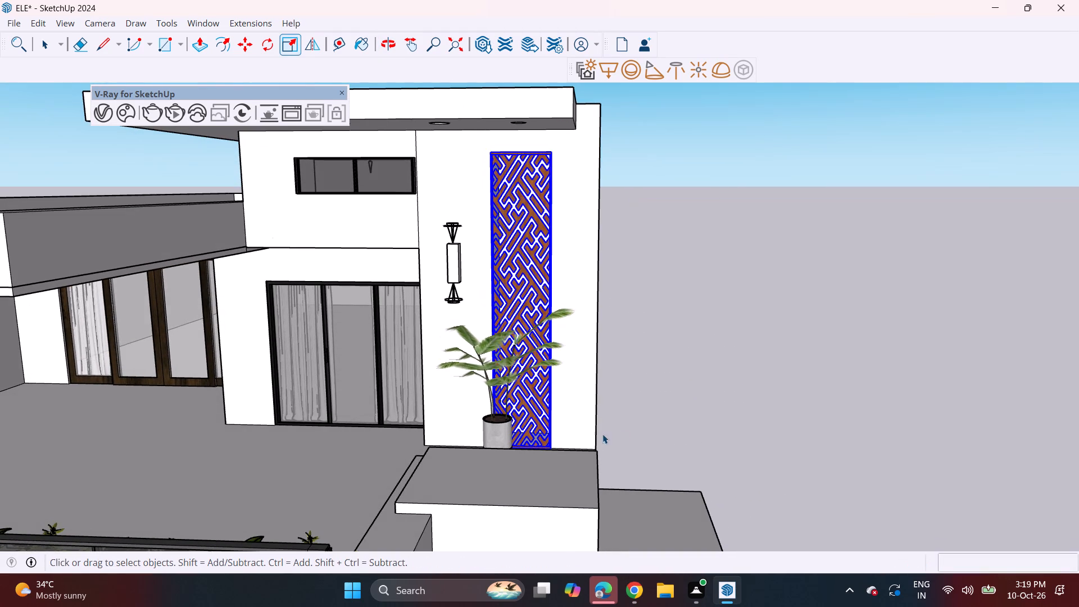
left_click(667, 427)
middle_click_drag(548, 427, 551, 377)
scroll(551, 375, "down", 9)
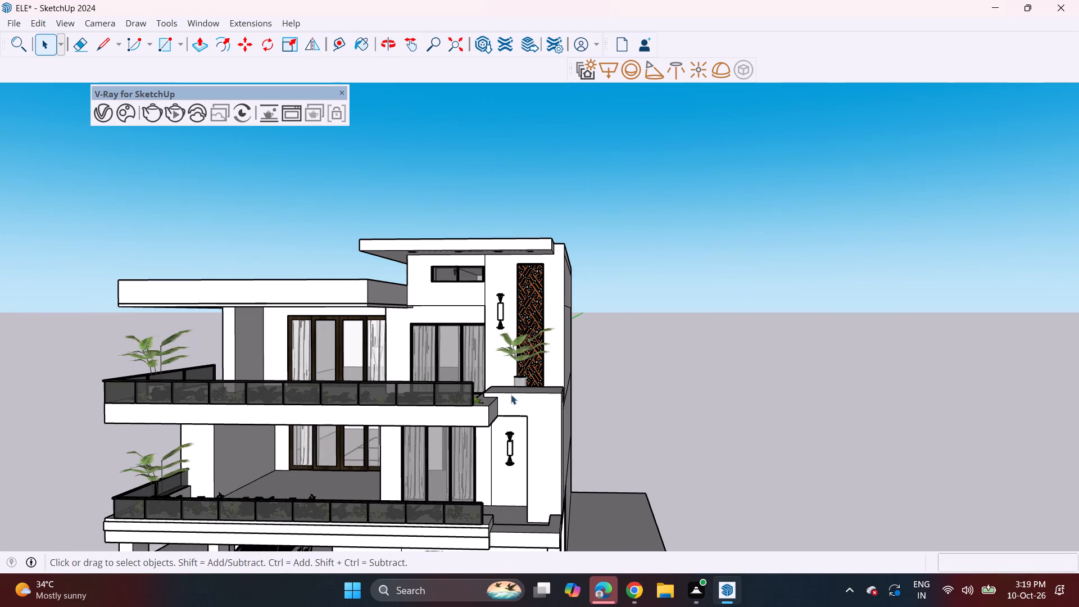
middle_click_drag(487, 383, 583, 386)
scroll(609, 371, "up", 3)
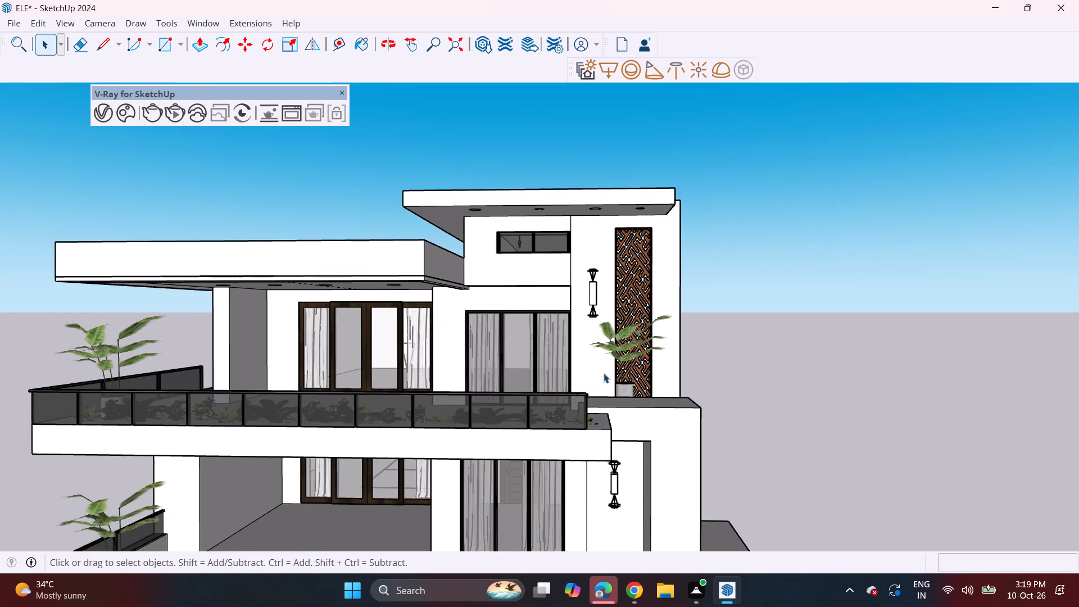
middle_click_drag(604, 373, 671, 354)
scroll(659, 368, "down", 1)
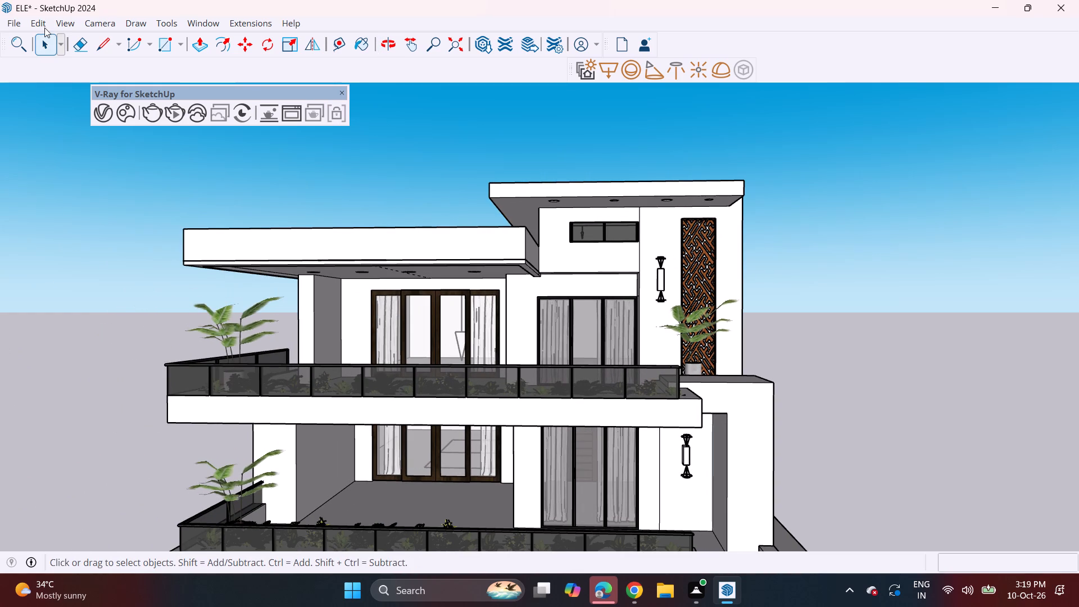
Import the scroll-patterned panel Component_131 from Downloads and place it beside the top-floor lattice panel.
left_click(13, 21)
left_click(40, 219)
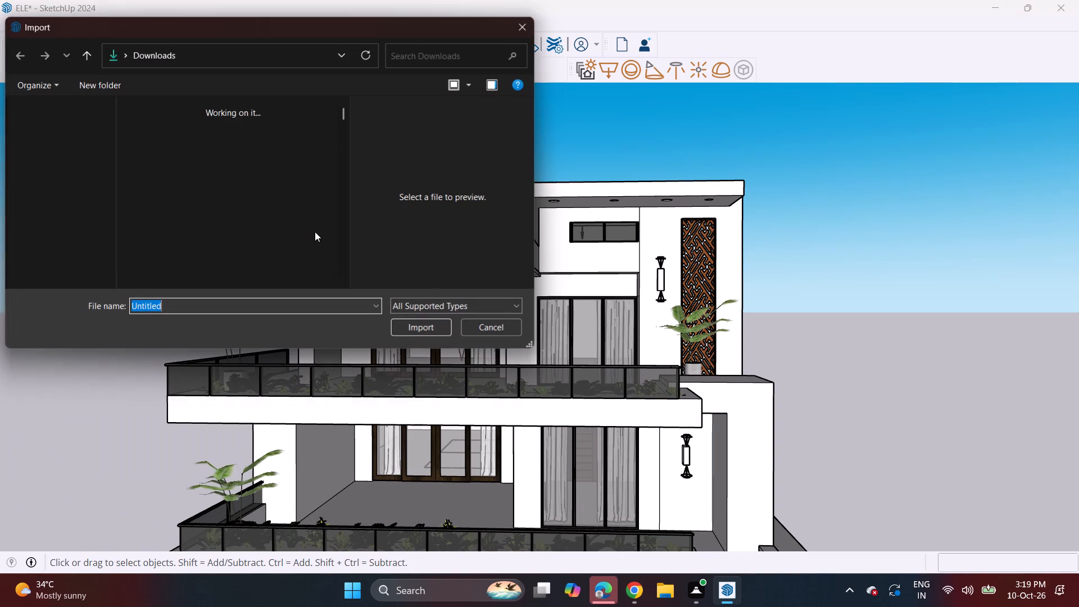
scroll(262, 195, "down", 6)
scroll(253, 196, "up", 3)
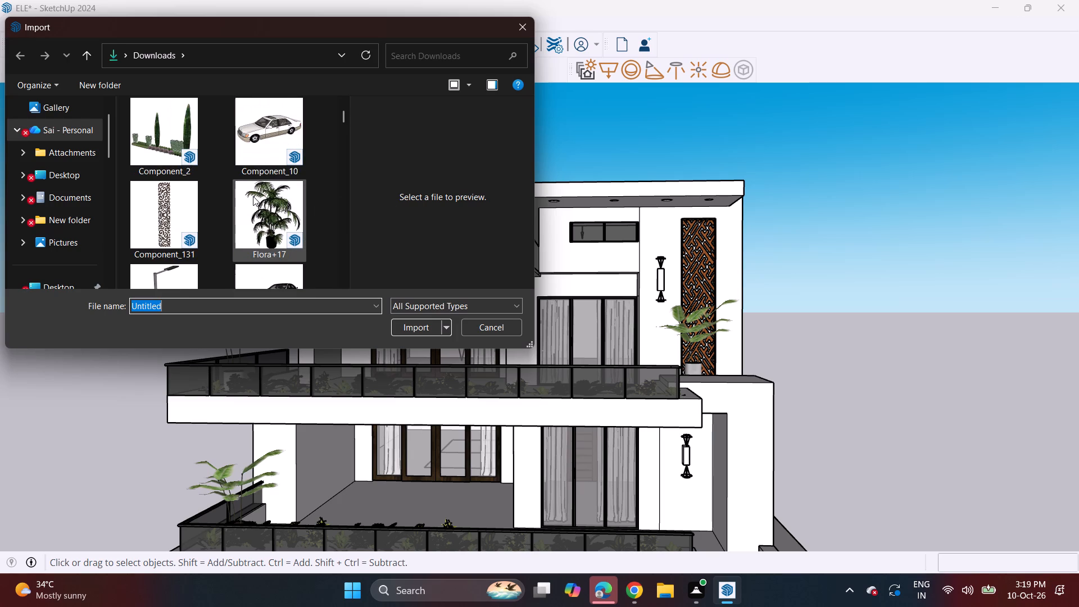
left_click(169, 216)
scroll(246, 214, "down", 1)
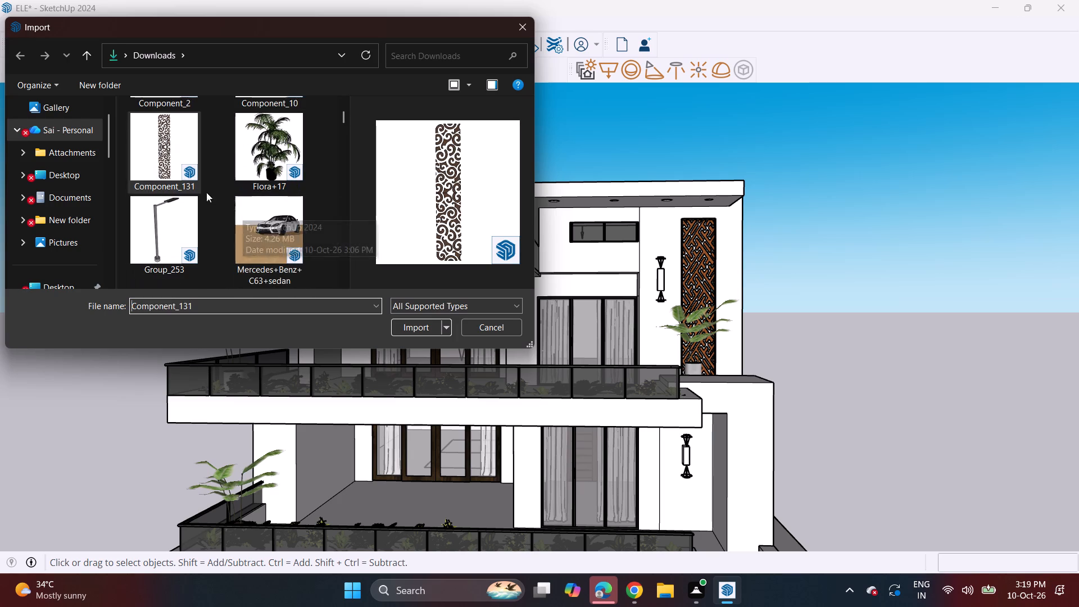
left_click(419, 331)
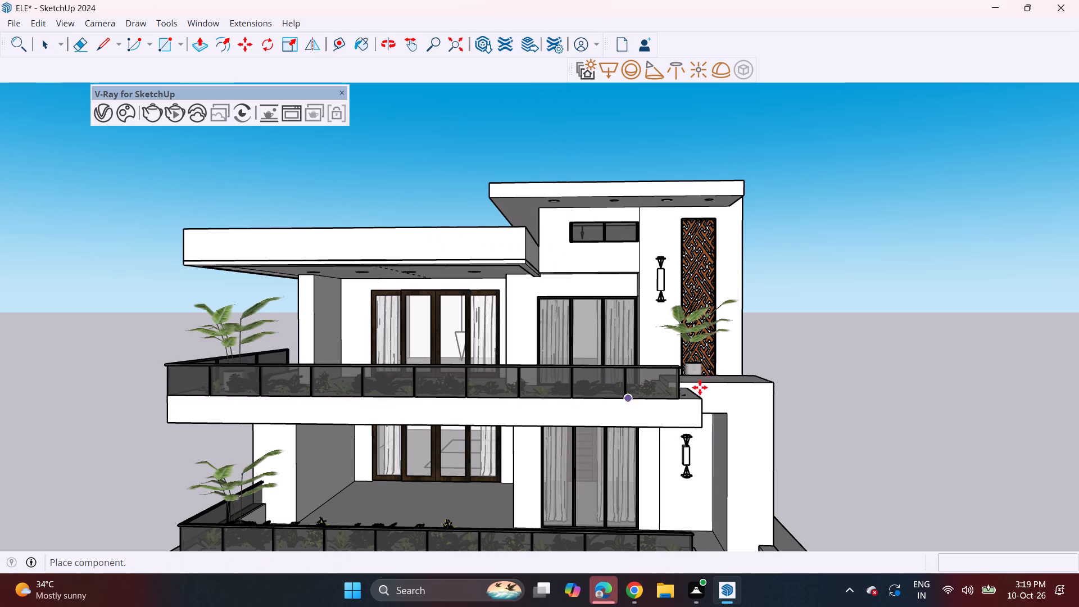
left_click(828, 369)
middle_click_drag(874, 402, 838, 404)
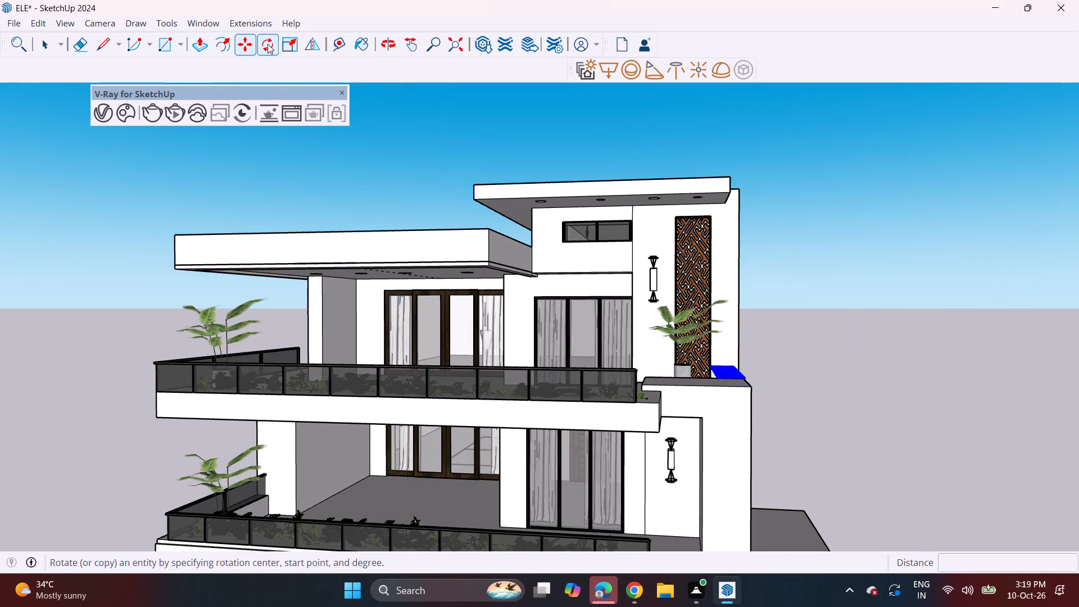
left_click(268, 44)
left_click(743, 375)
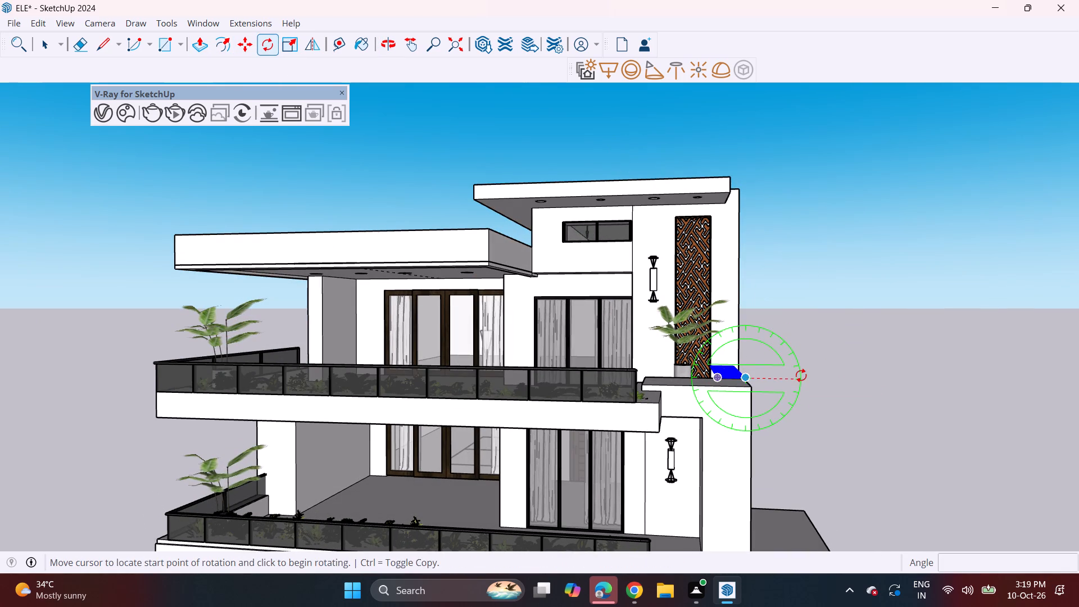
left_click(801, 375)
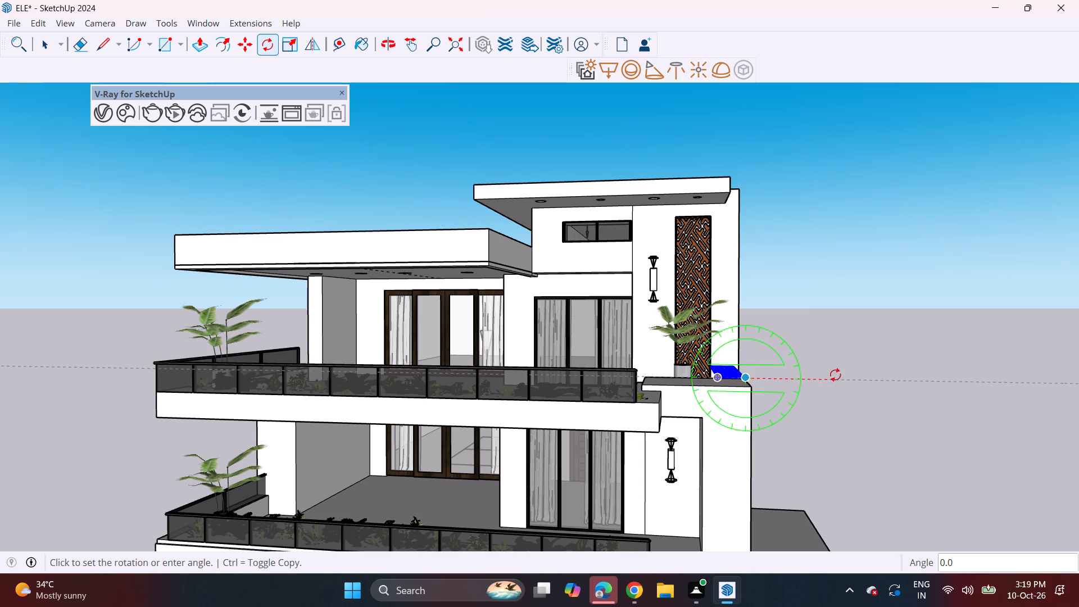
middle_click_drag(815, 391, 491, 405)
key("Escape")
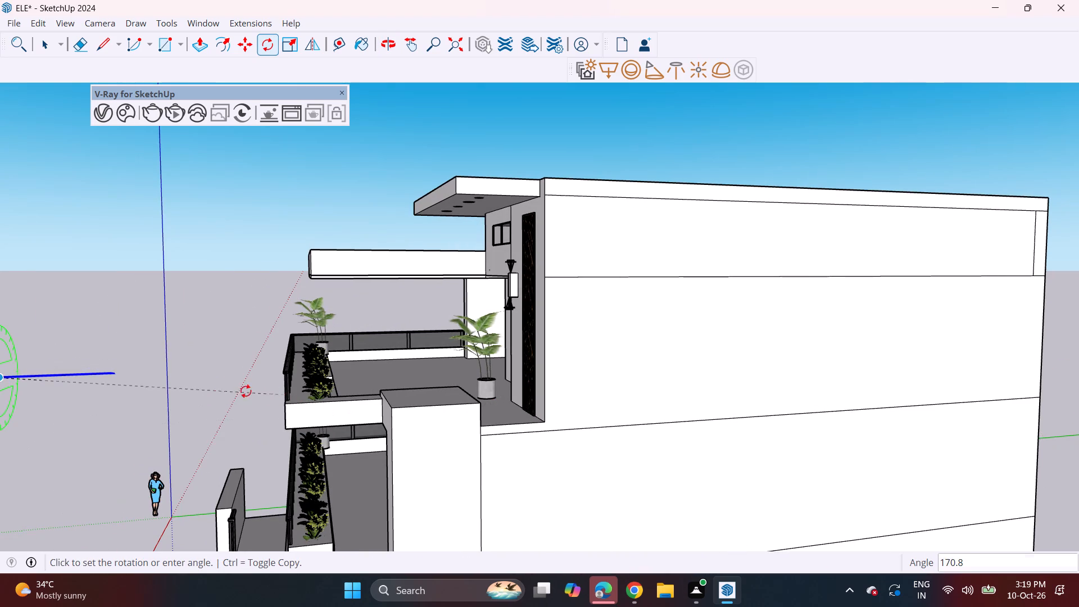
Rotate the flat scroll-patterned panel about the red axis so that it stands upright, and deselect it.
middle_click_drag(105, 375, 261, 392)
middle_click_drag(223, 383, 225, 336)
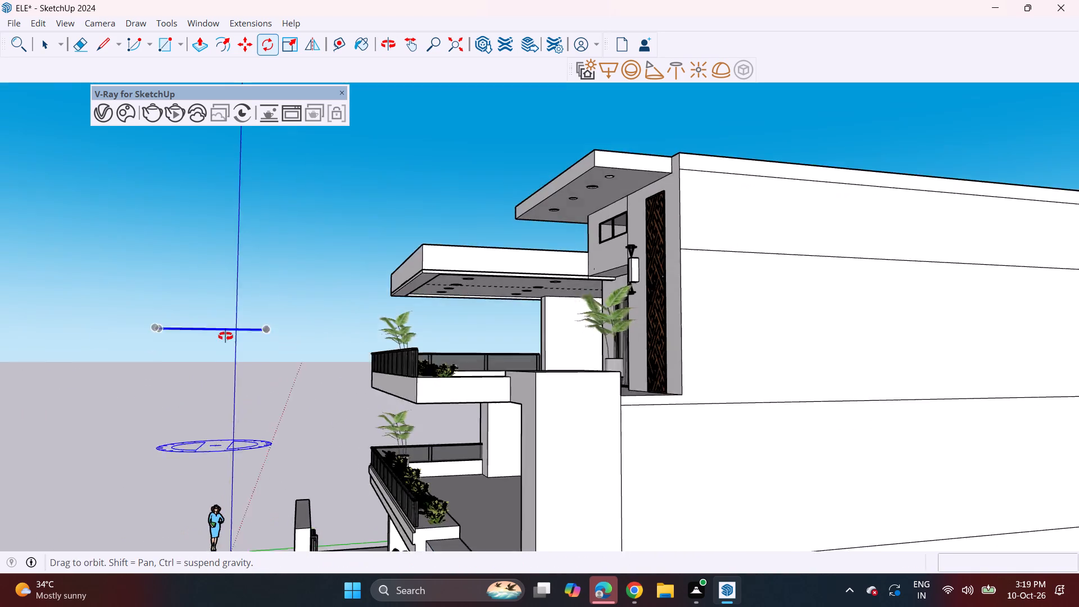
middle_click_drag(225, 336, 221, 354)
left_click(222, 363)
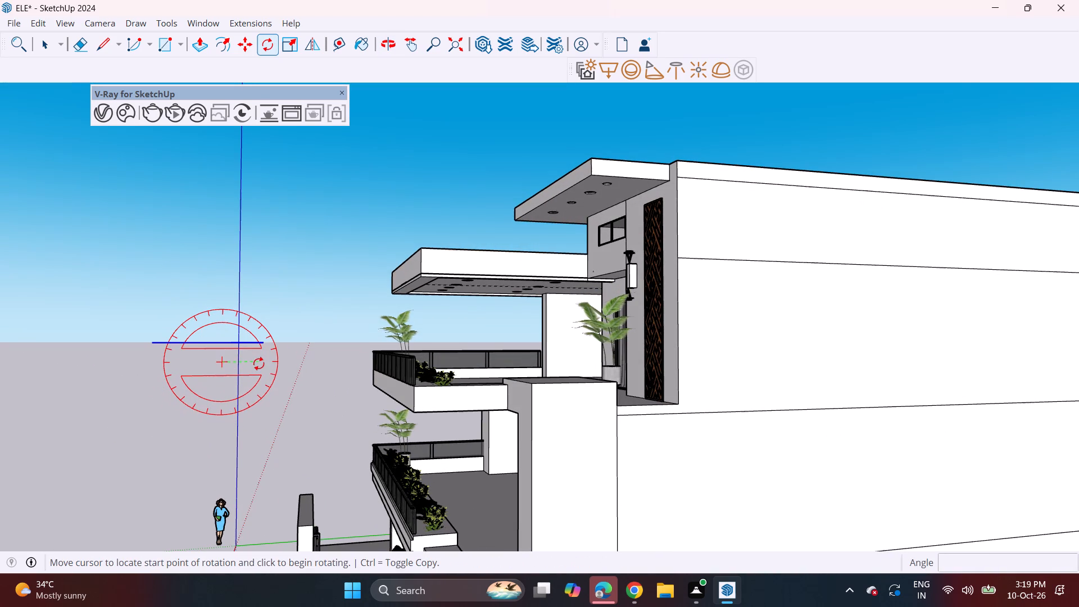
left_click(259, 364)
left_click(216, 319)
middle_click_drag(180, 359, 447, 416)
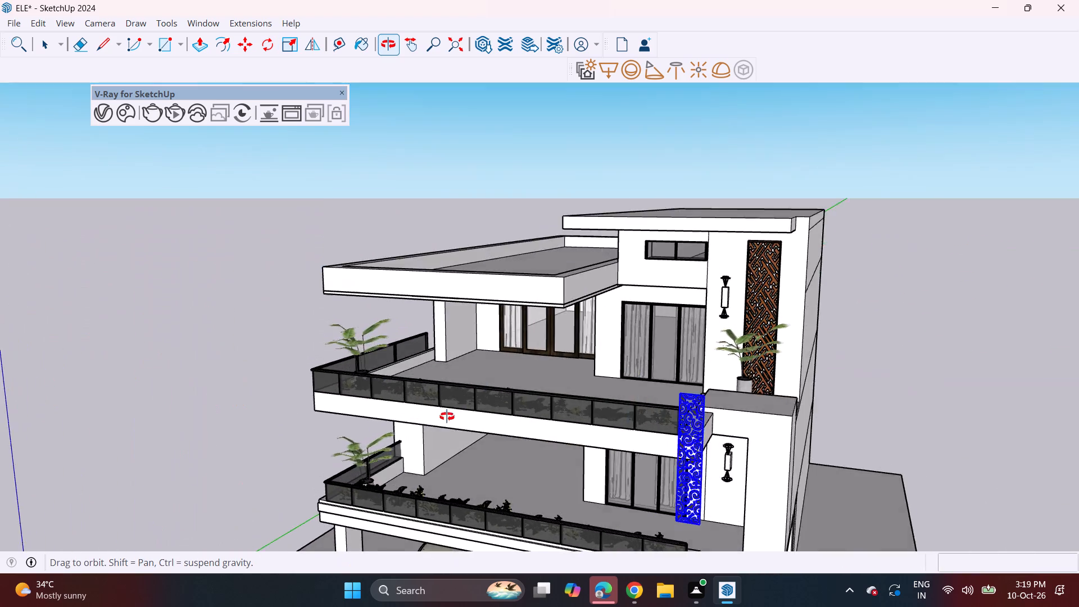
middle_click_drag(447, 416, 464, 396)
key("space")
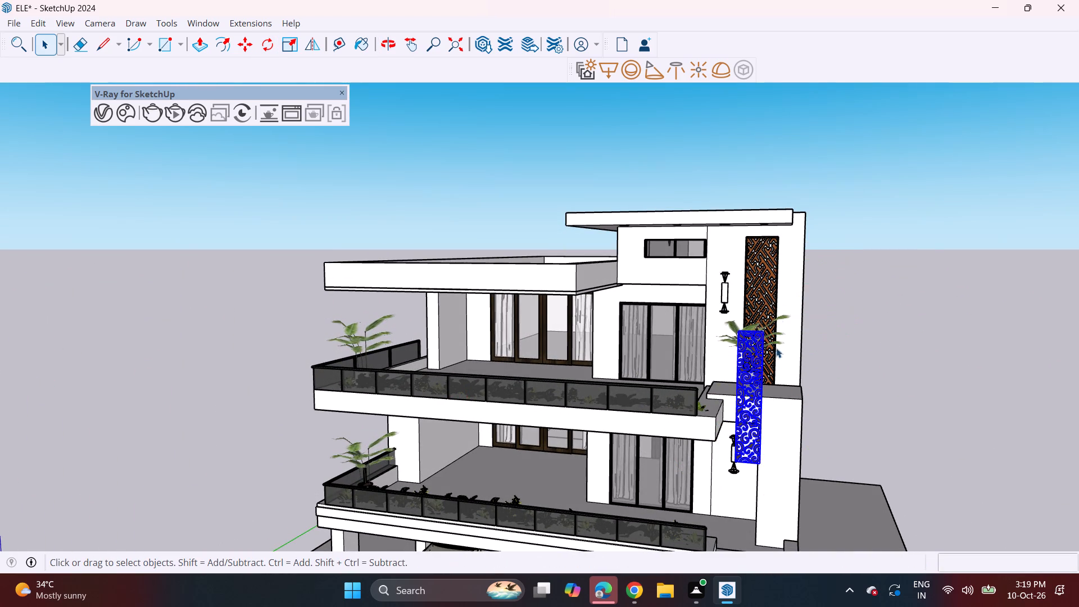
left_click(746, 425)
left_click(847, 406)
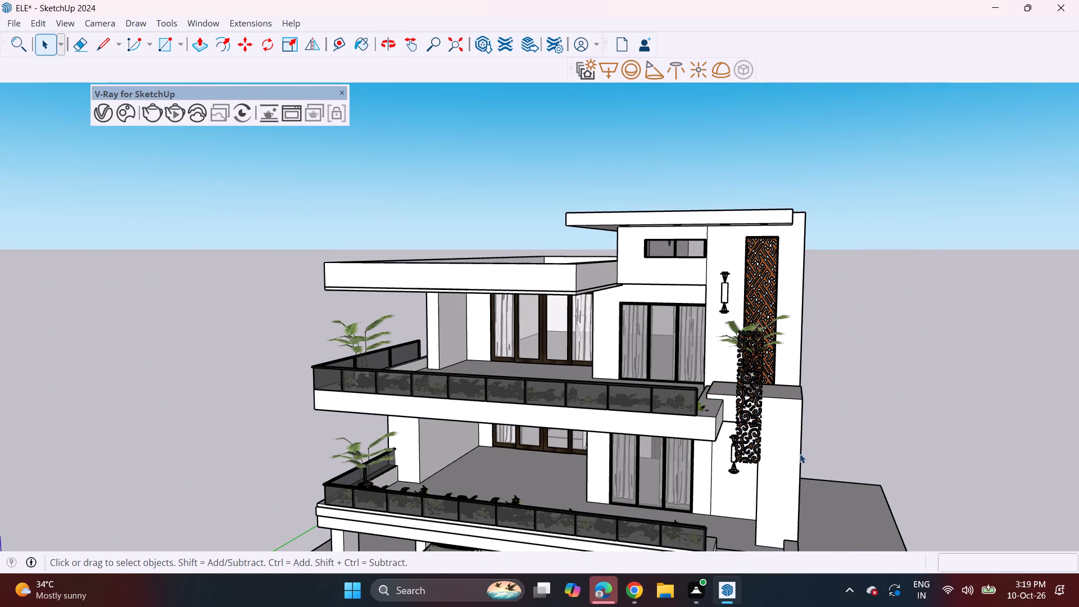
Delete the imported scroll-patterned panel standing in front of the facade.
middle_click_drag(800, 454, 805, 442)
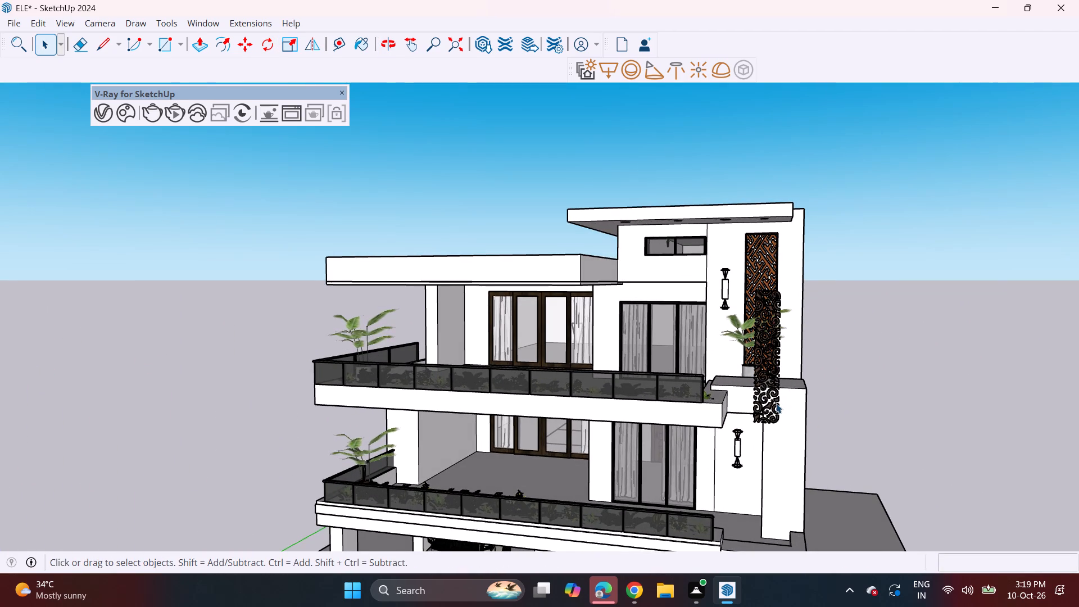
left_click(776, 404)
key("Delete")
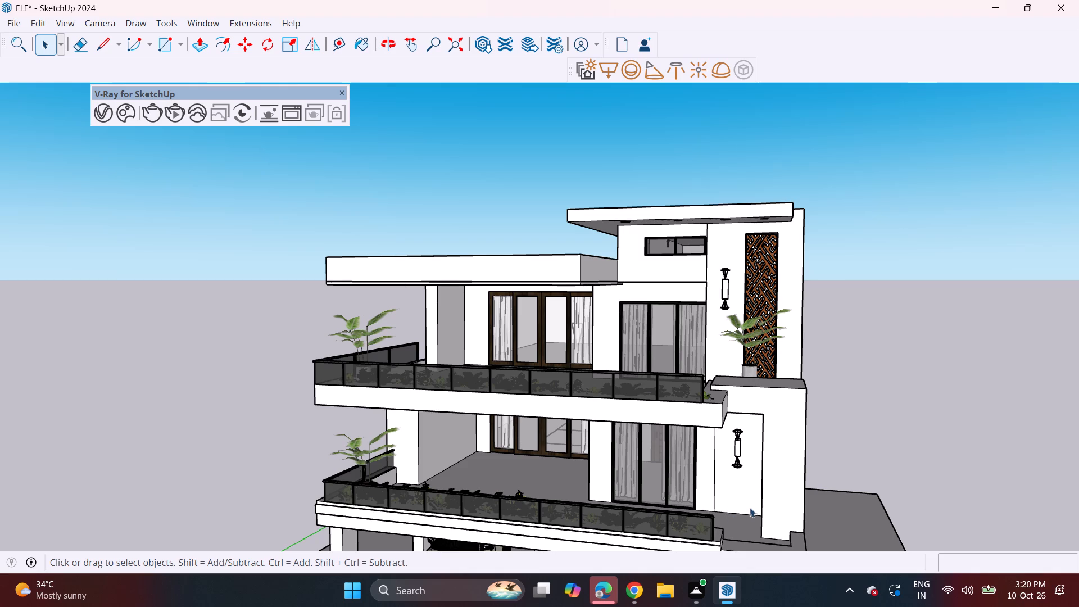
Examine the villa's whole front elevation, from the top-floor lattice panel down to the parking area and gate.
middle_click_drag(776, 447, 801, 438)
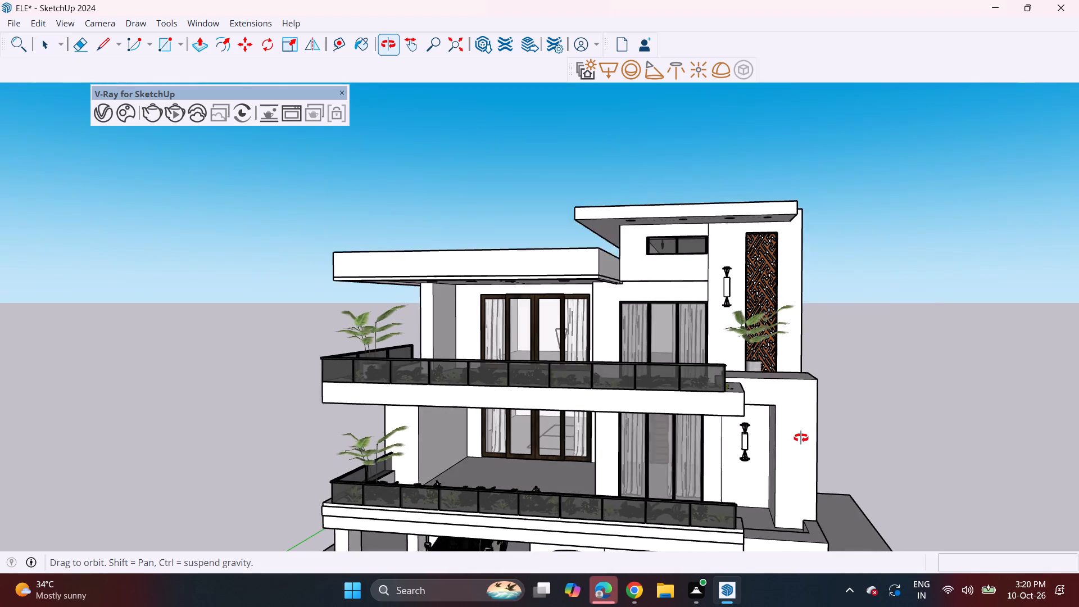
middle_click_drag(801, 438, 820, 407)
scroll(812, 416, "down", 3)
middle_click_drag(751, 456, 820, 472)
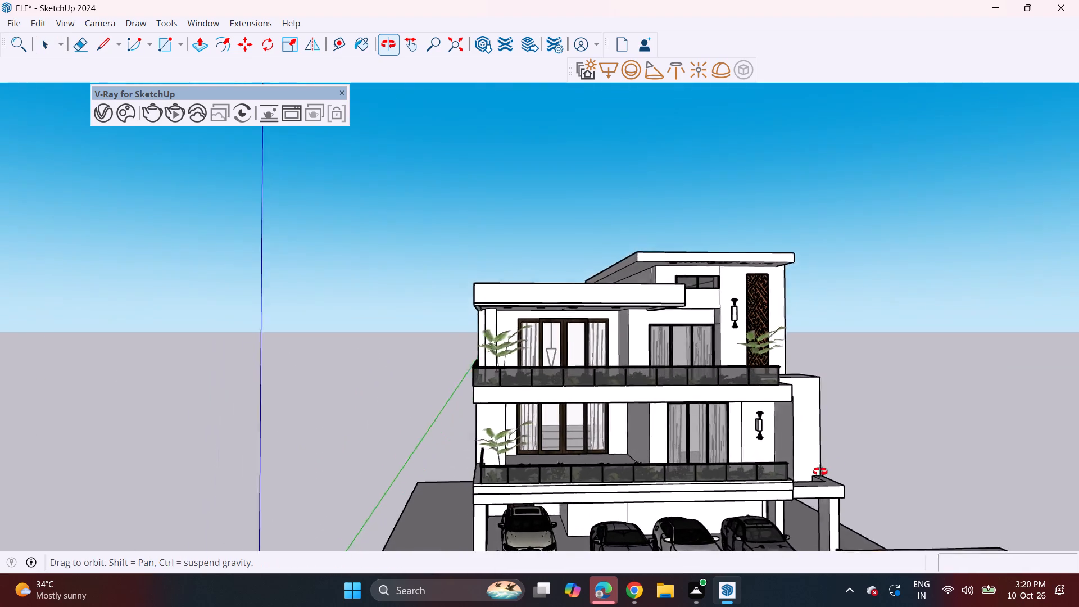
middle_click_drag(820, 472, 774, 428)
middle_click_drag(795, 435, 722, 405)
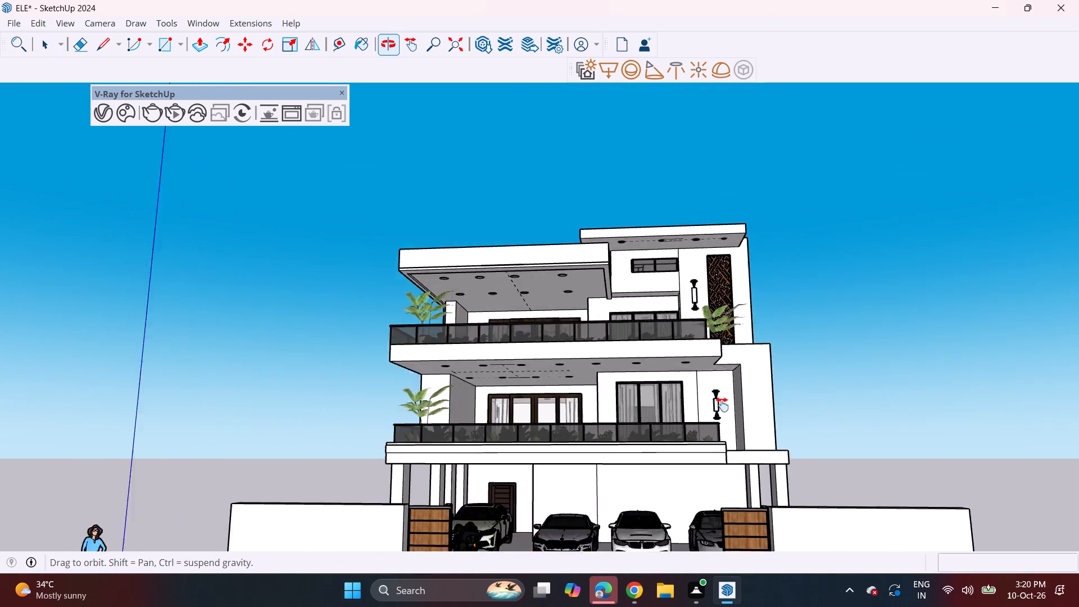
middle_click_drag(722, 405, 681, 328)
middle_click_drag(654, 363, 705, 414)
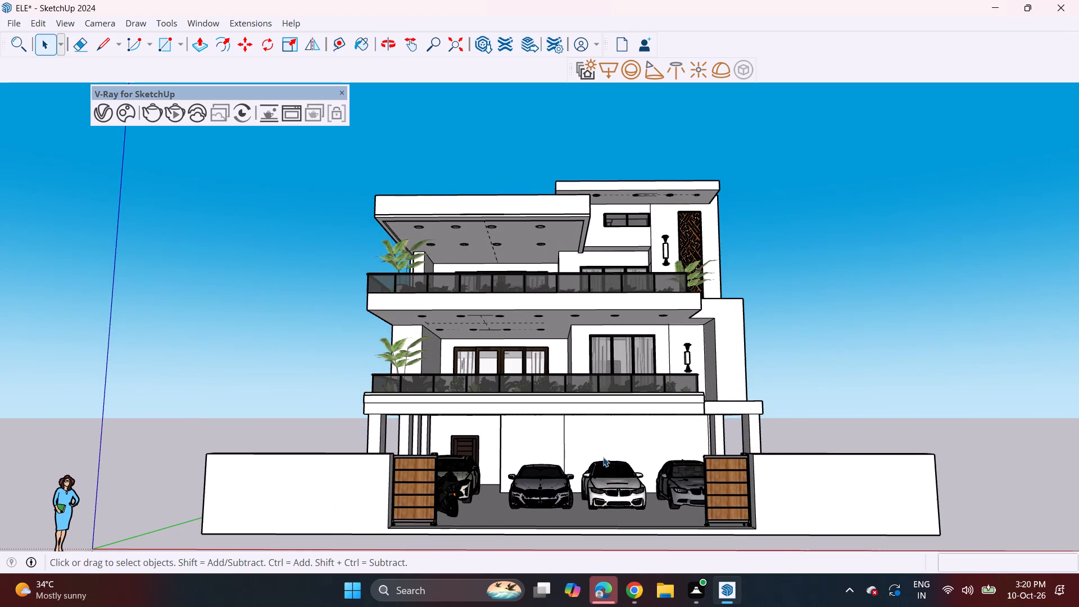
Delete the motorcycle parked nearest the cream car, leaving the one beside the open gate.
middle_click_drag(601, 459, 469, 497)
scroll(410, 508, "up", 7)
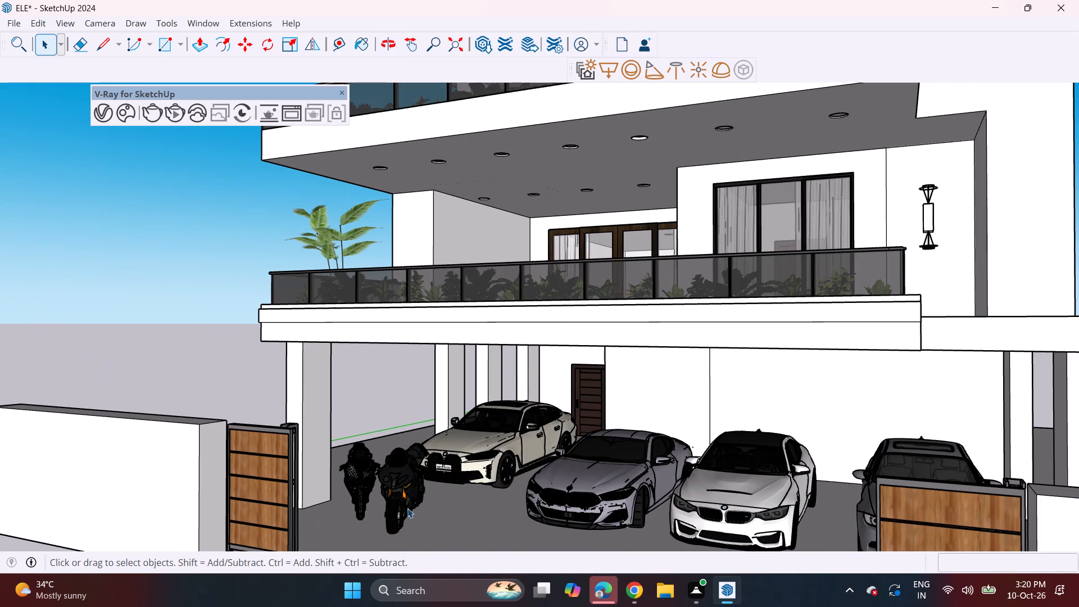
scroll(407, 508, "down", 3)
middle_click_drag(427, 496, 492, 475)
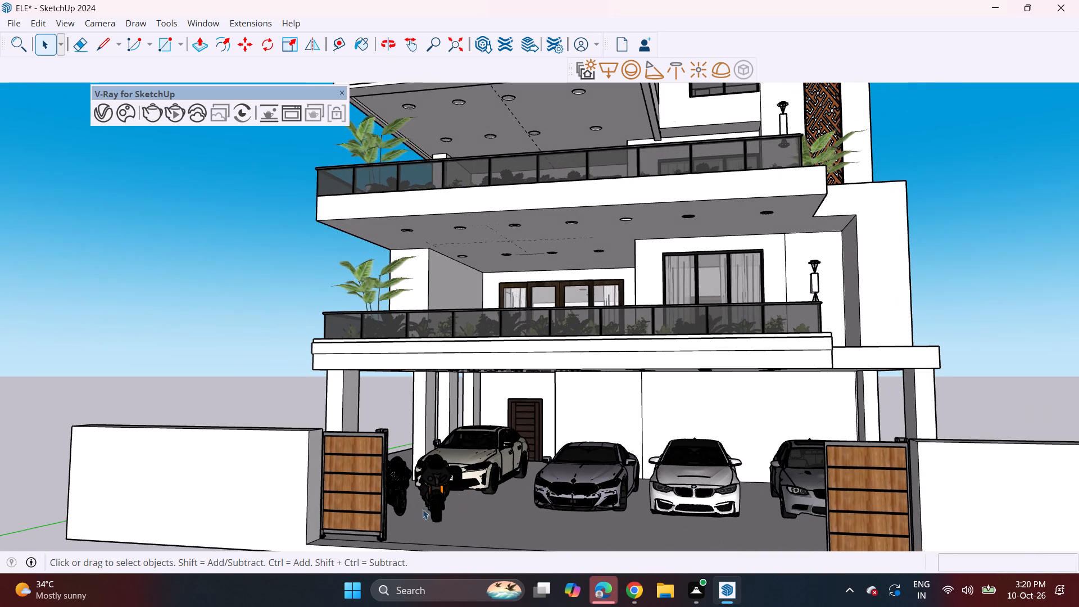
left_click(439, 497)
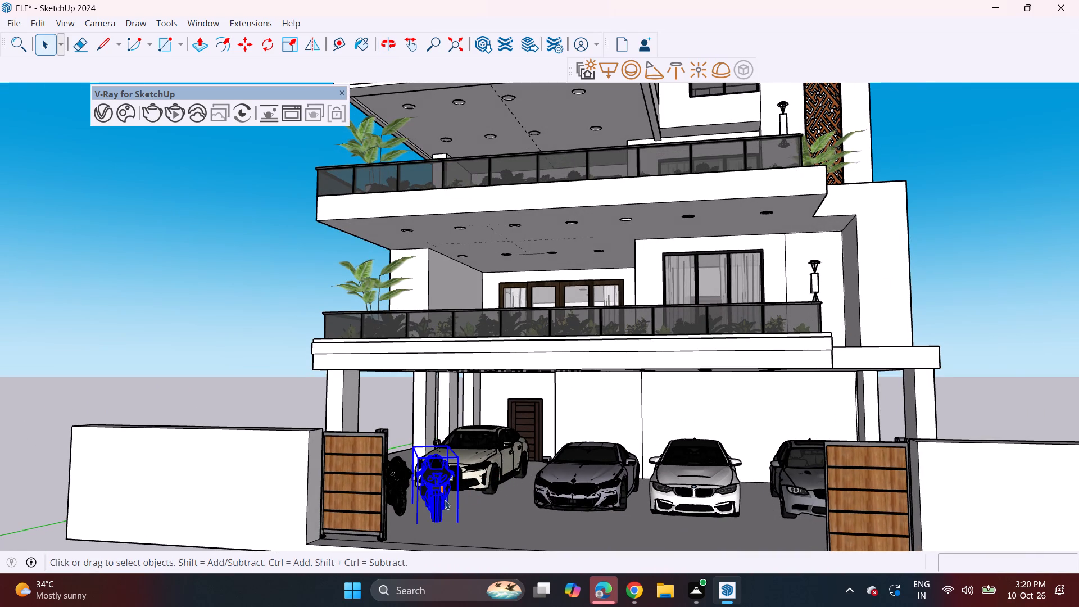
key("Delete")
Move the remaining motorcycle about 4' 8" away from the open gate to stand in front of the cream car, and deselect it.
left_click(409, 497)
left_click(402, 500)
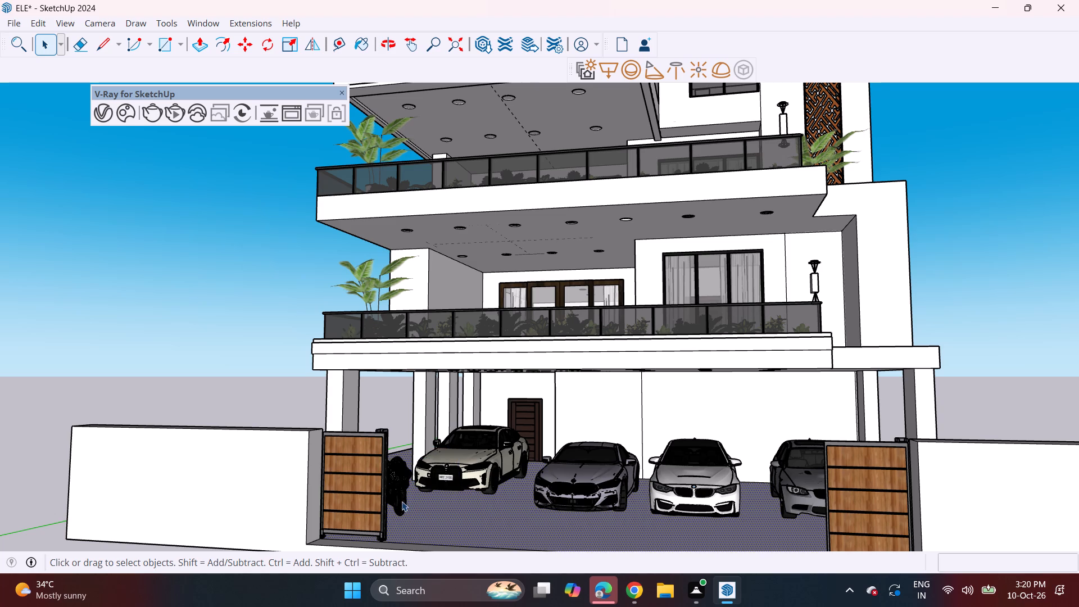
key("m")
left_click(407, 504)
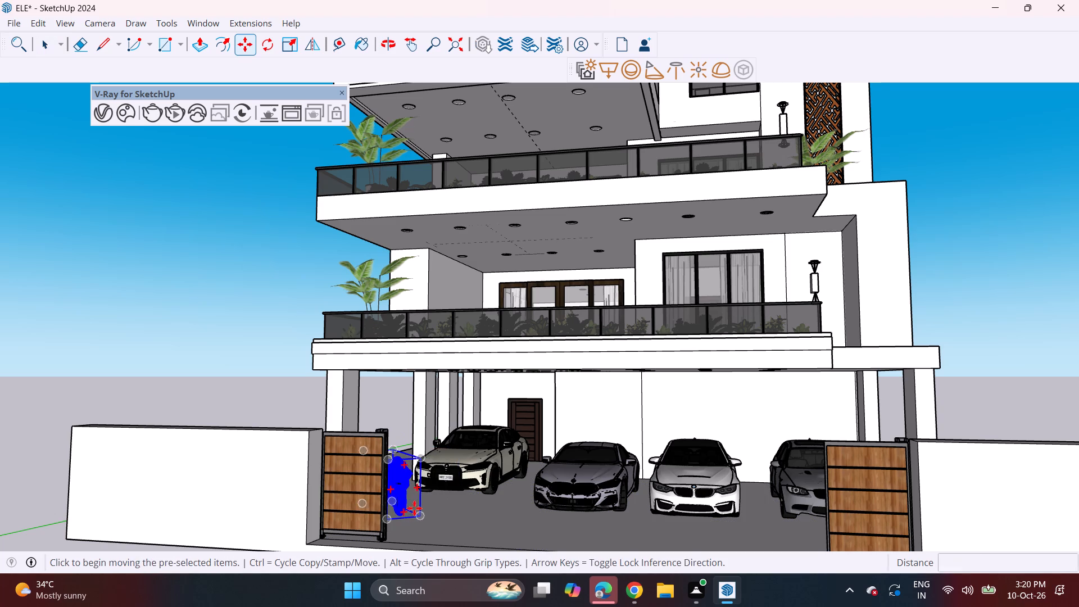
left_click(463, 511)
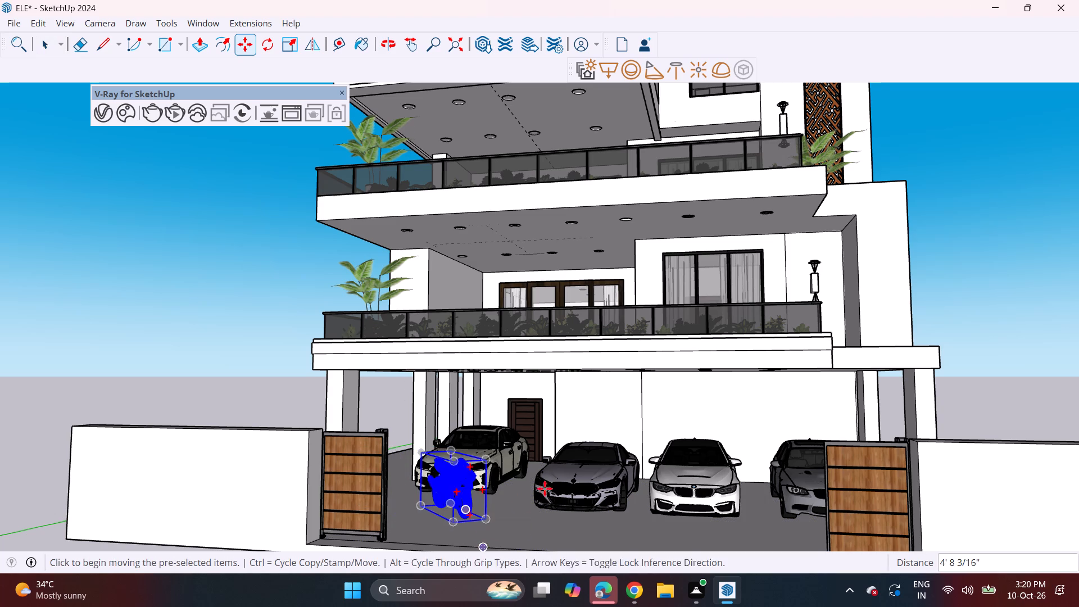
key("space")
double_click(954, 382)
Examine the front elevation and the arrangement of the motorcycle and cars behind the open gate.
middle_click_drag(478, 559, 515, 525)
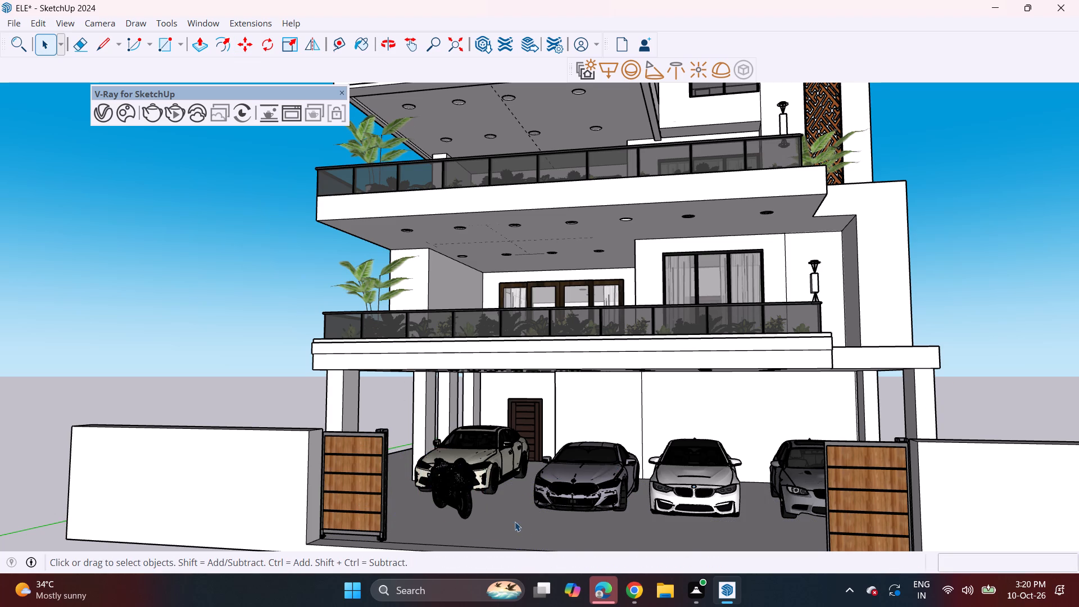
middle_click_drag(543, 494, 572, 469)
scroll(573, 471, "down", 2)
middle_click_drag(555, 483, 470, 486, "shift")
middle_click_drag(457, 500, 515, 506)
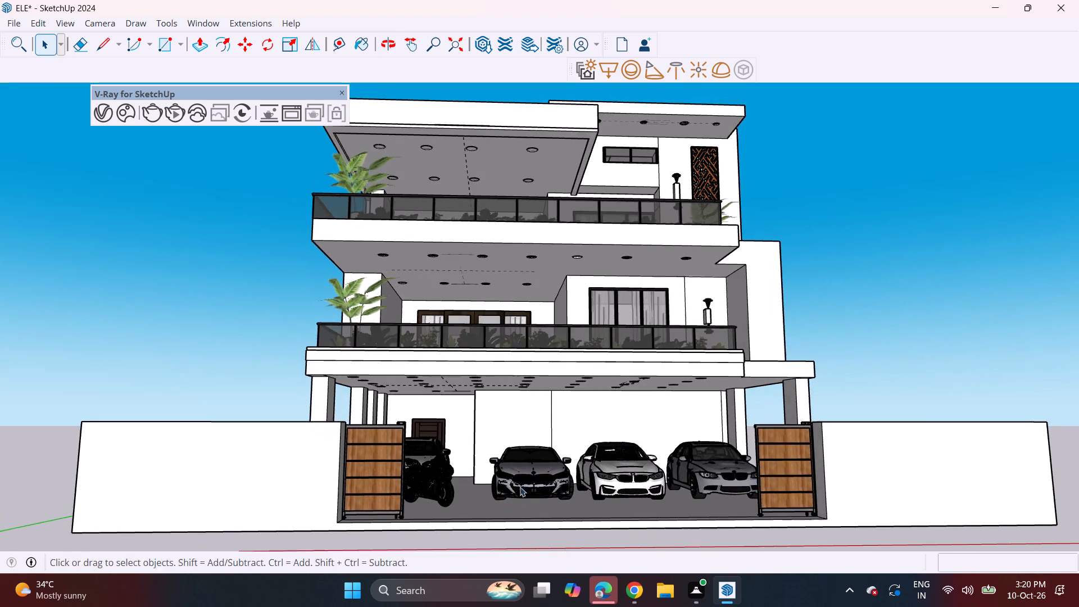
middle_click_drag(519, 482, 482, 538)
middle_click(487, 518)
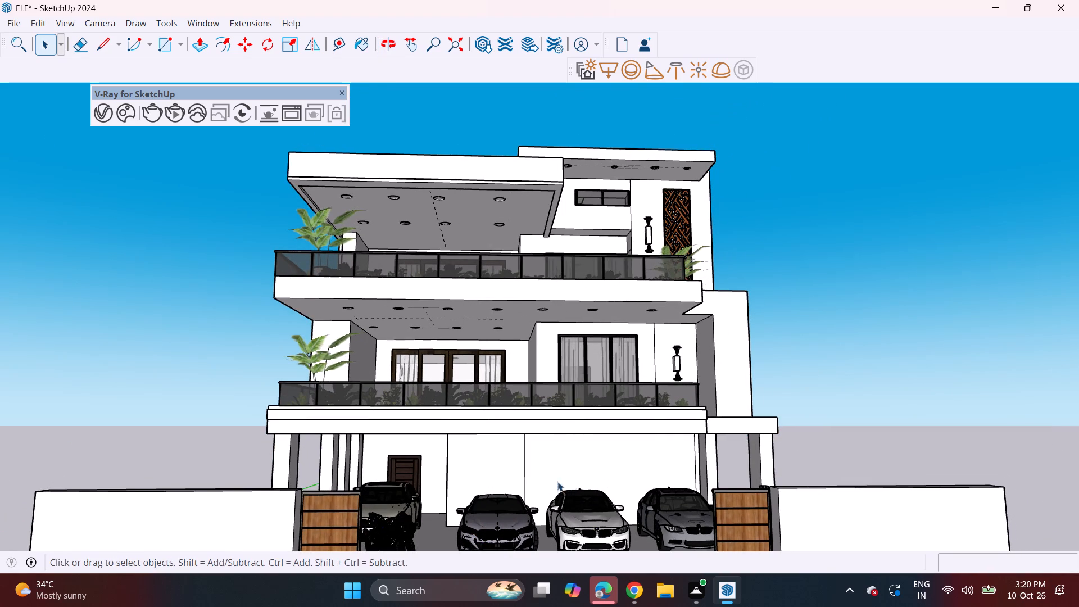
middle_click_drag(547, 495, 544, 472, "shift")
middle_click_drag(555, 472, 548, 480)
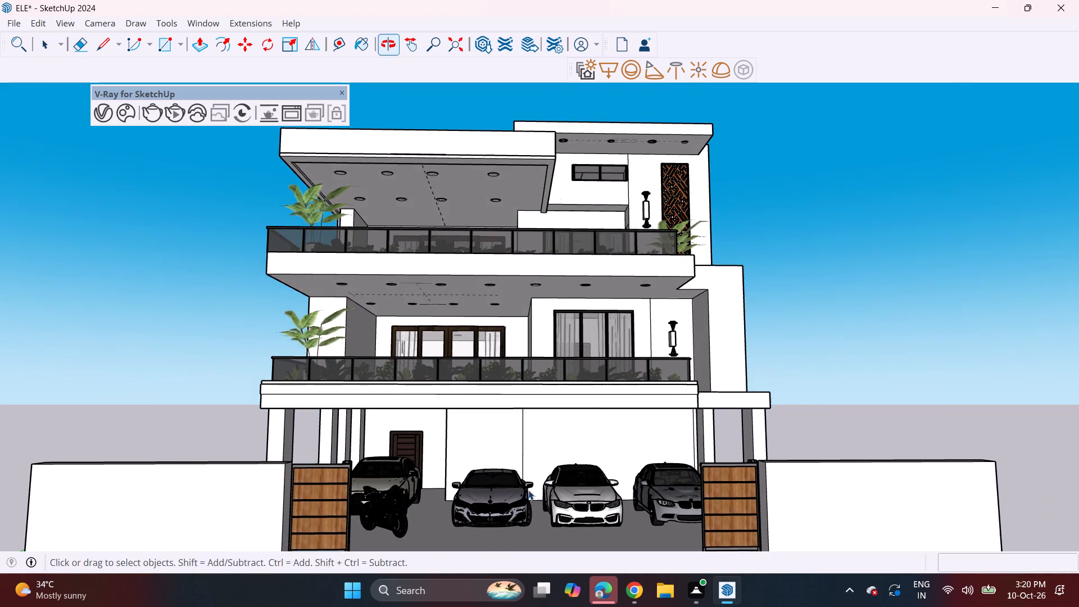
middle_click_drag(525, 492, 530, 465, "shift")
middle_click_drag(528, 475, 519, 500)
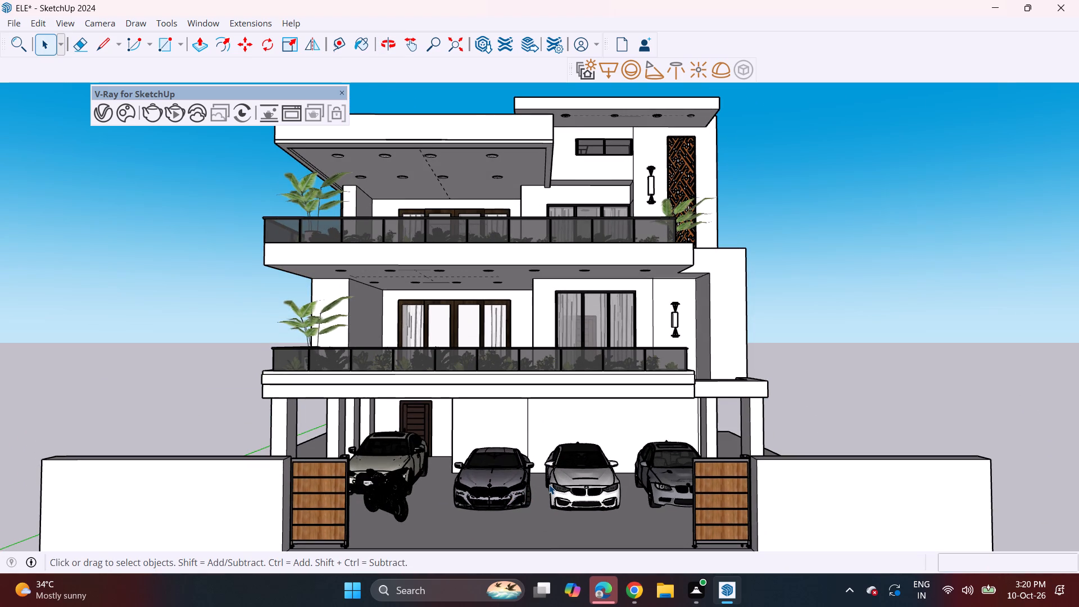
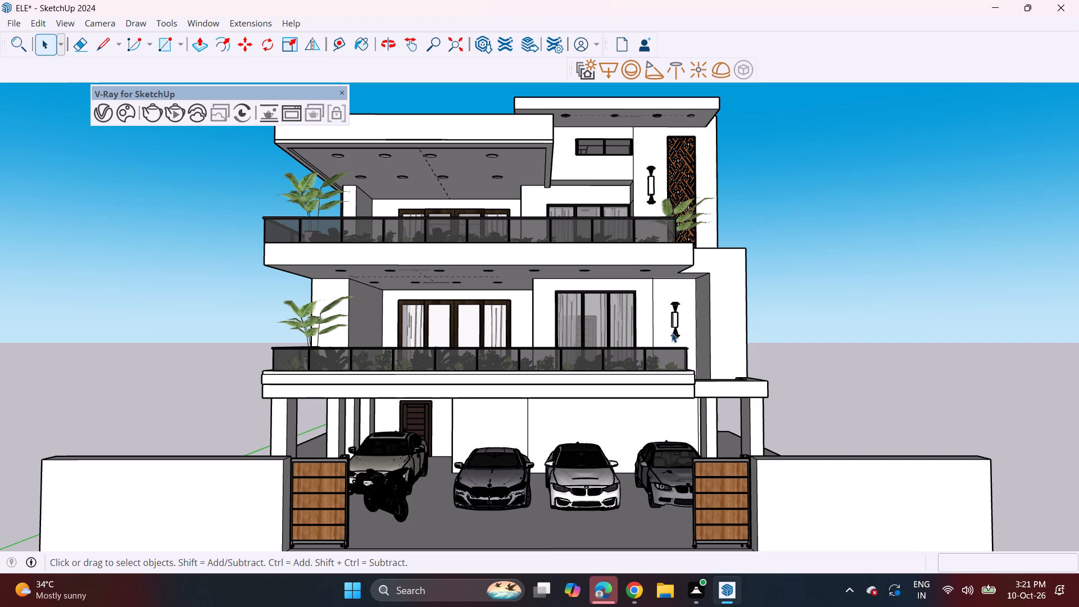
Convert the recessed ceiling downlights above the first-floor curtained window to V-Ray mesh lights.
middle_click_drag(612, 283, 614, 185)
scroll(627, 234, "up", 14)
left_click(687, 214)
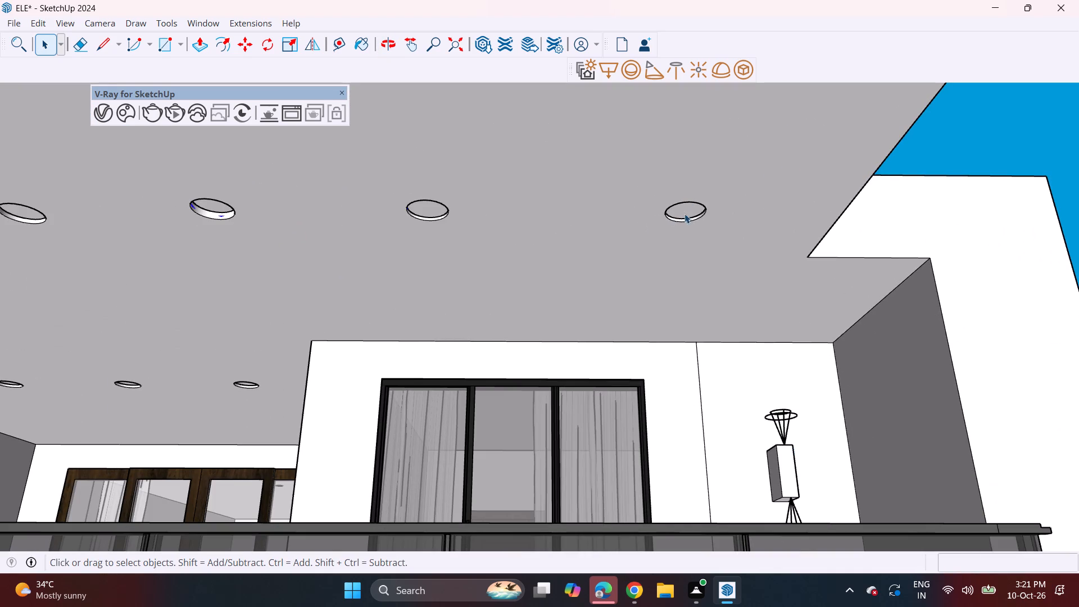
left_click(741, 67)
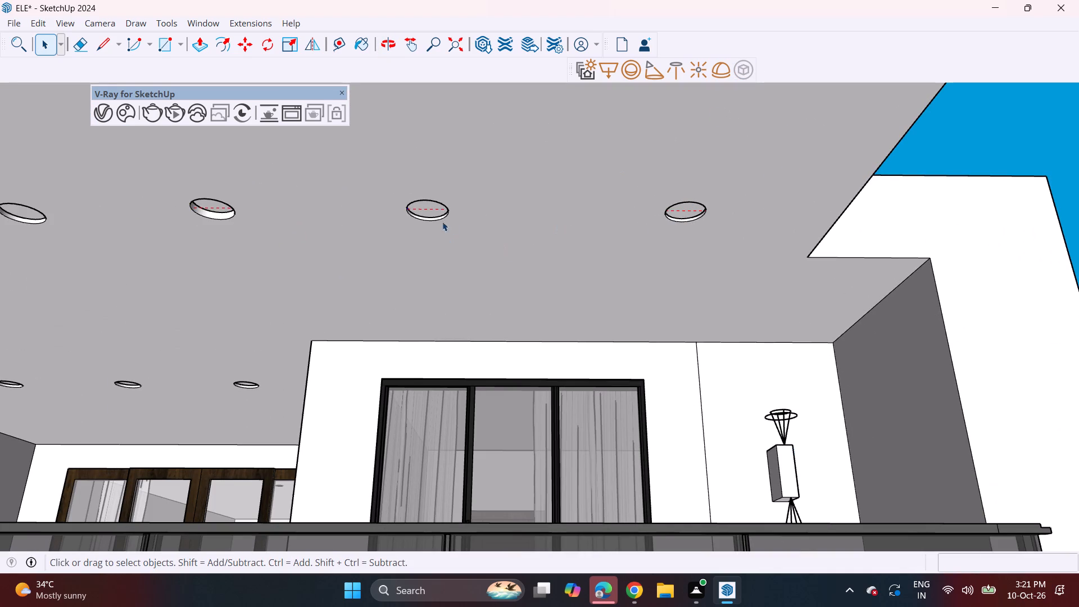
Check the remaining first-floor balcony ceiling downlights and the parking-area ceiling, and view the full front elevation with nothing selected.
scroll(491, 199, "down", 4)
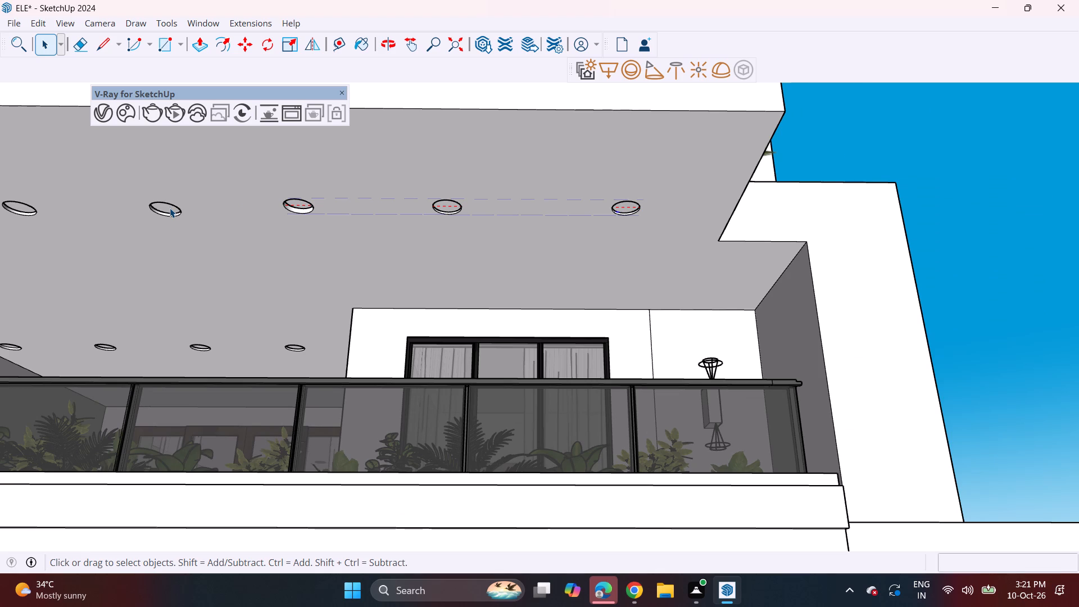
left_click(170, 208)
scroll(510, 160, "down", 3)
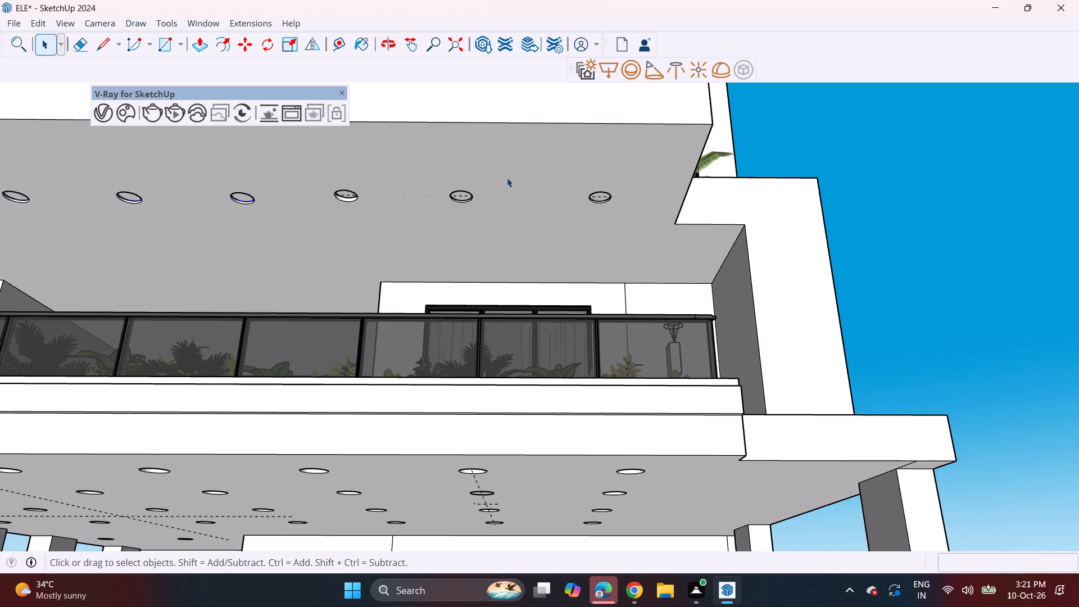
middle_click_drag(536, 216, 595, 209, "shift")
scroll(580, 204, "down", 4)
middle_click_drag(552, 237, 560, 312)
middle_click_drag(505, 319, 563, 227, "shift")
scroll(556, 229, "down", 3)
key("space")
left_click(858, 205)
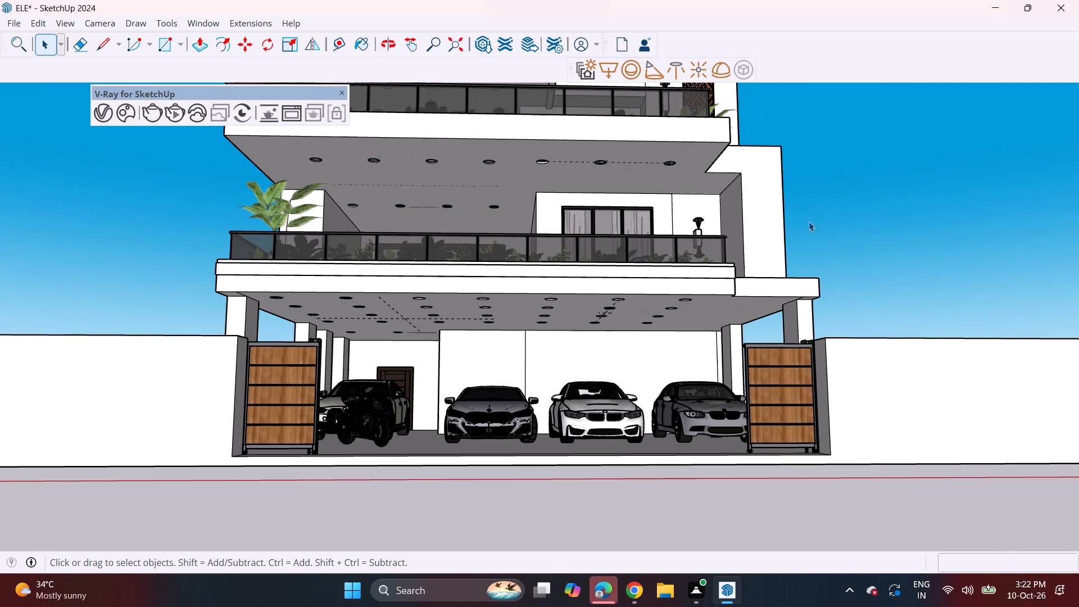
middle_click_drag(766, 233, 731, 317)
scroll(701, 327, "down", 4)
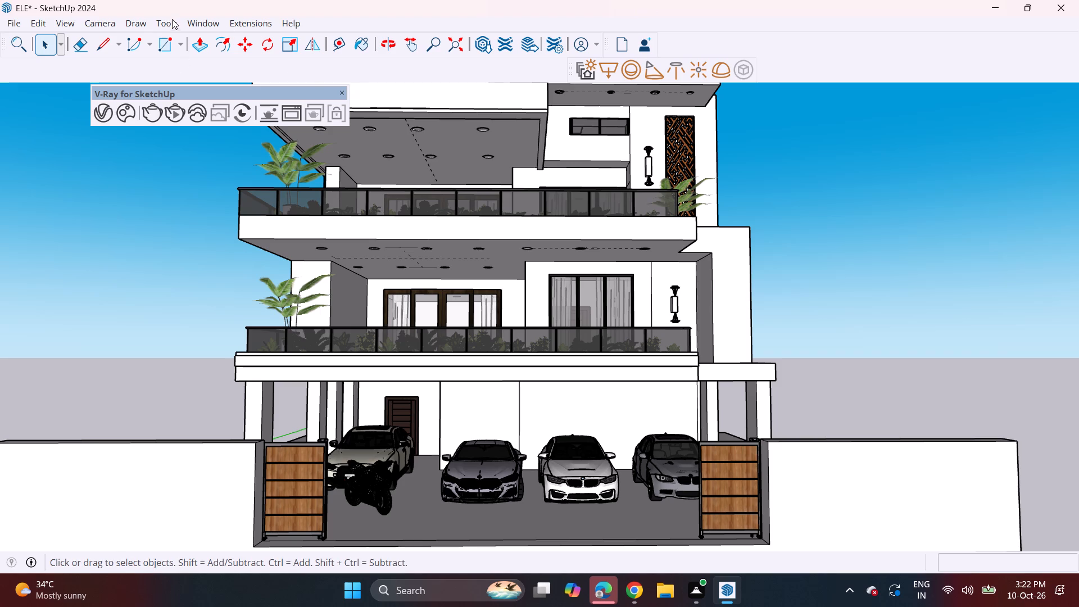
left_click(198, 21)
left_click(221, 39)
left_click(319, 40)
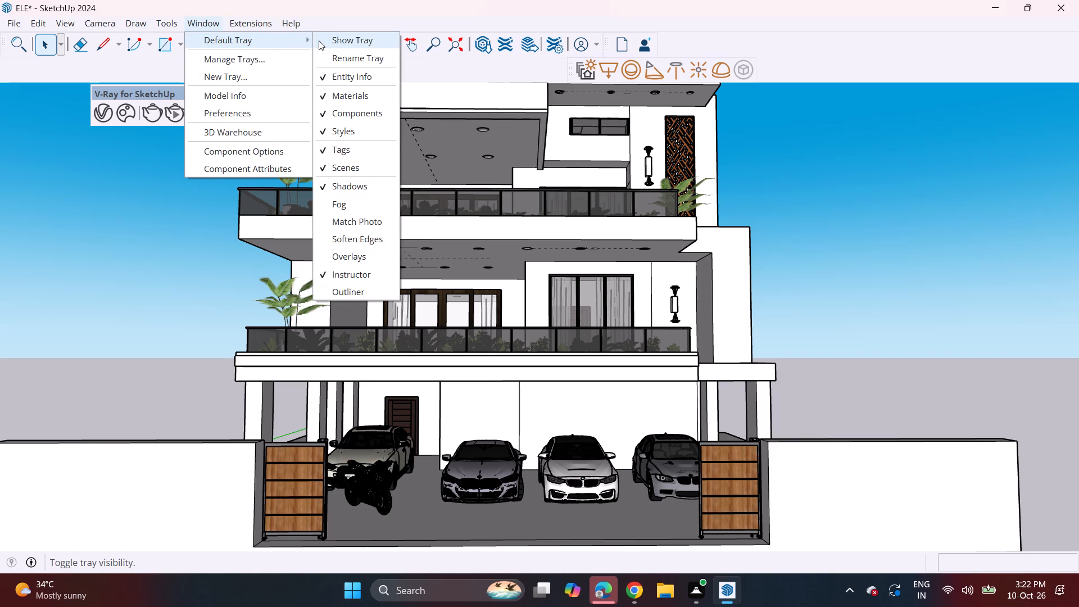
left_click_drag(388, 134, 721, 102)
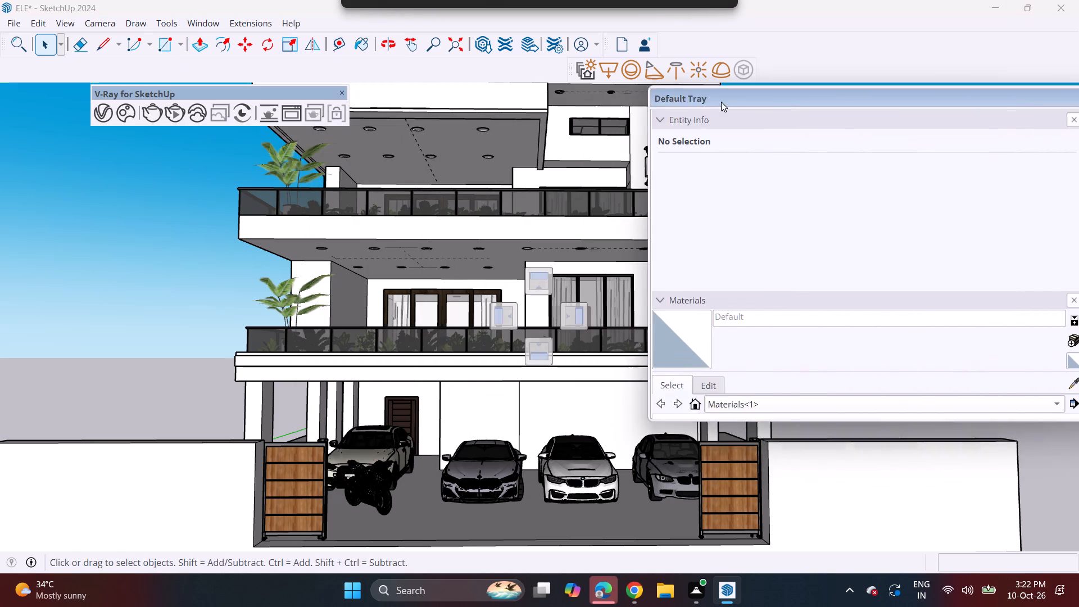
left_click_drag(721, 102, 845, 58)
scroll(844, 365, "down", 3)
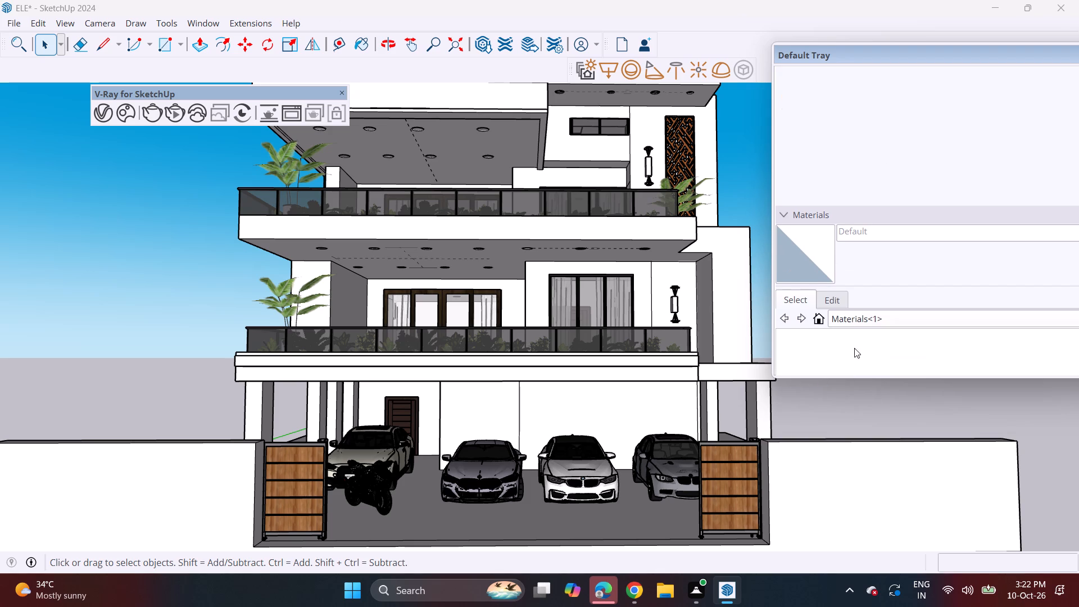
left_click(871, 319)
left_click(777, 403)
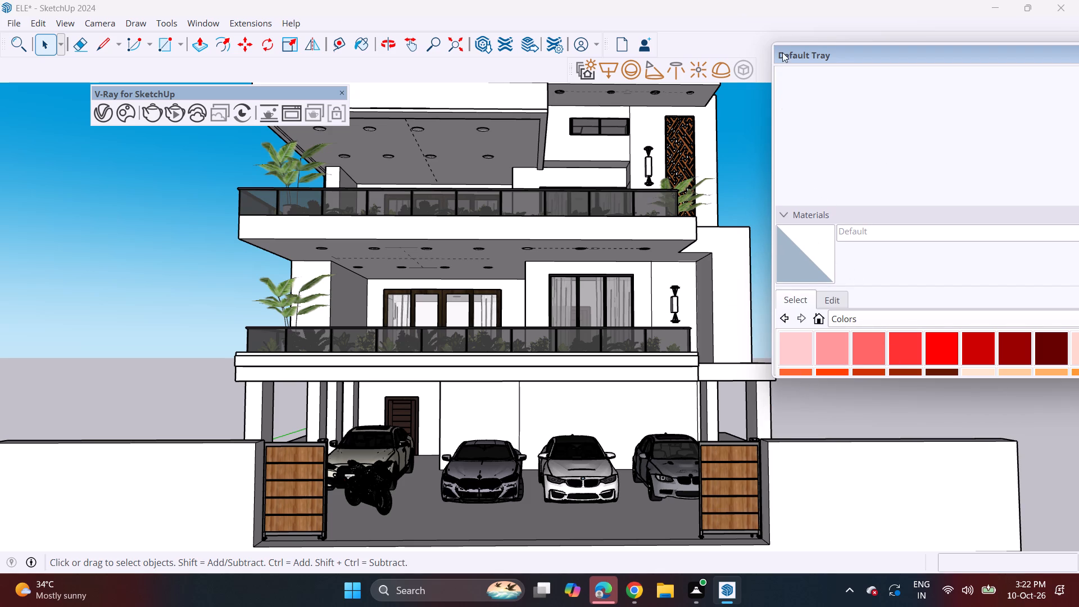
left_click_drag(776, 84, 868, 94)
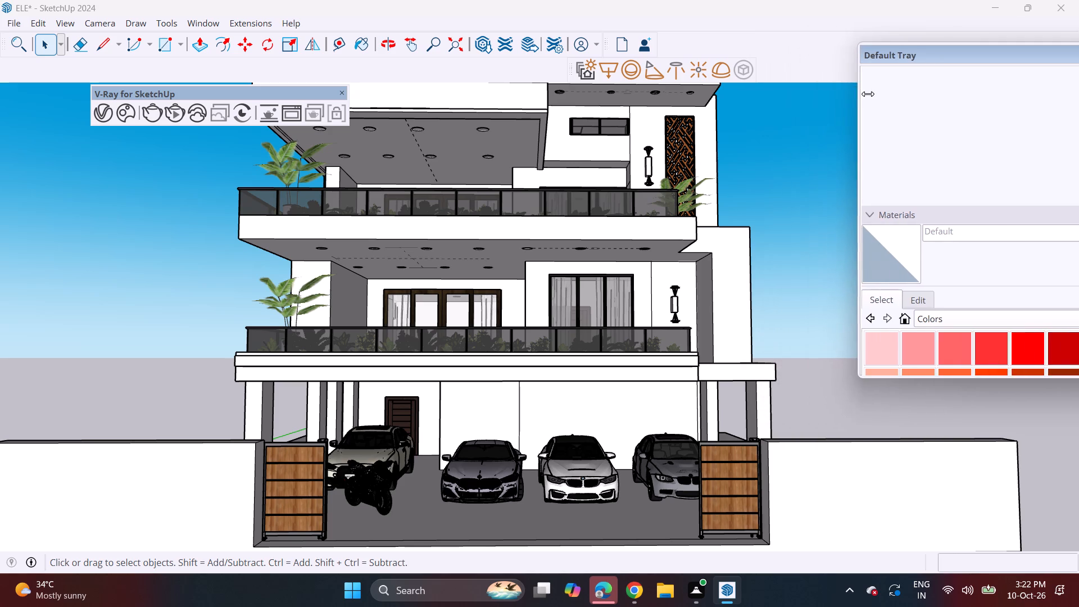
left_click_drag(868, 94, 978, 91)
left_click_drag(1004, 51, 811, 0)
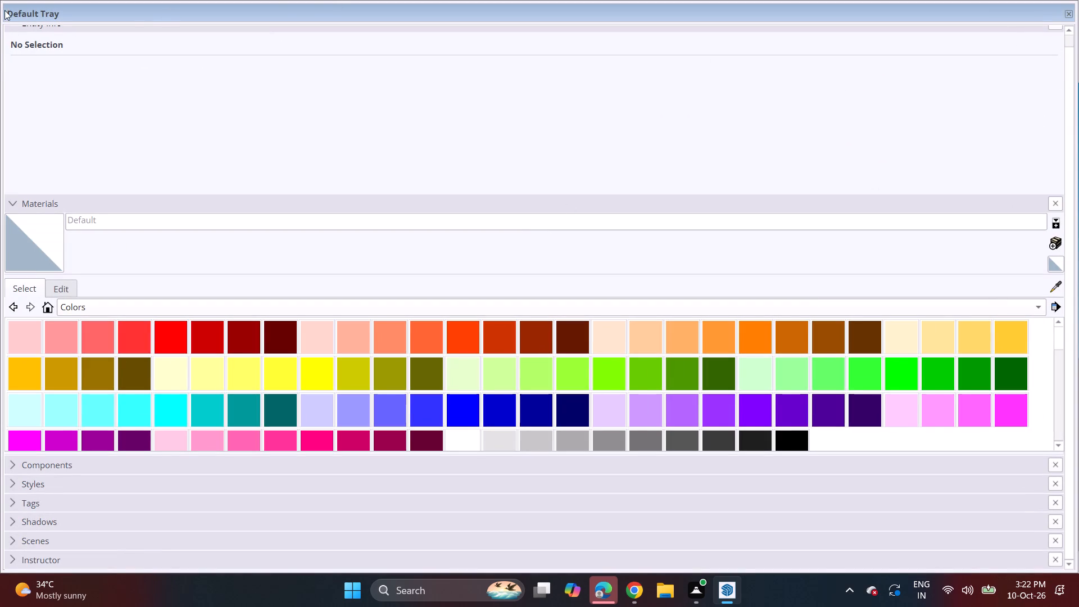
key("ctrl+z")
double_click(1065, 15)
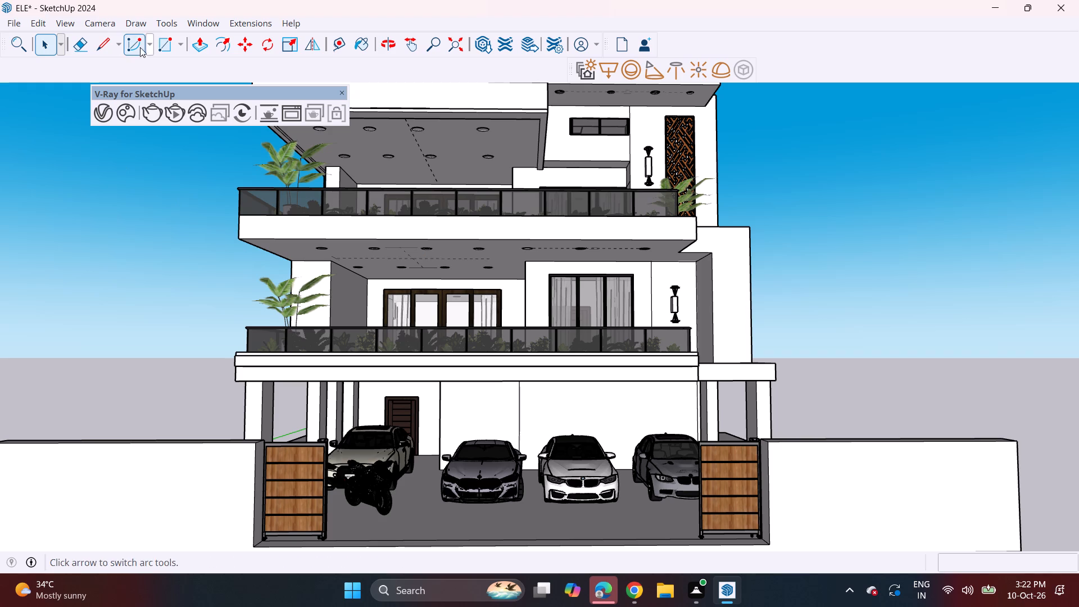
Show the Default Tray again, shrink it to a small floating window and place it beside the villa, clear of the elevation.
left_click(199, 24)
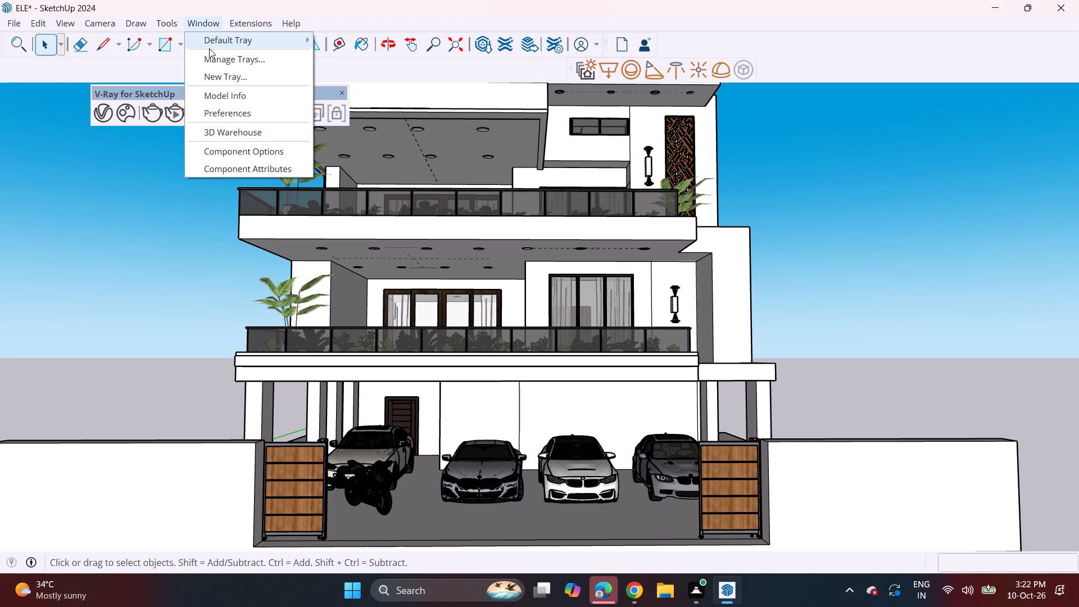
left_click(214, 43)
left_click(335, 46)
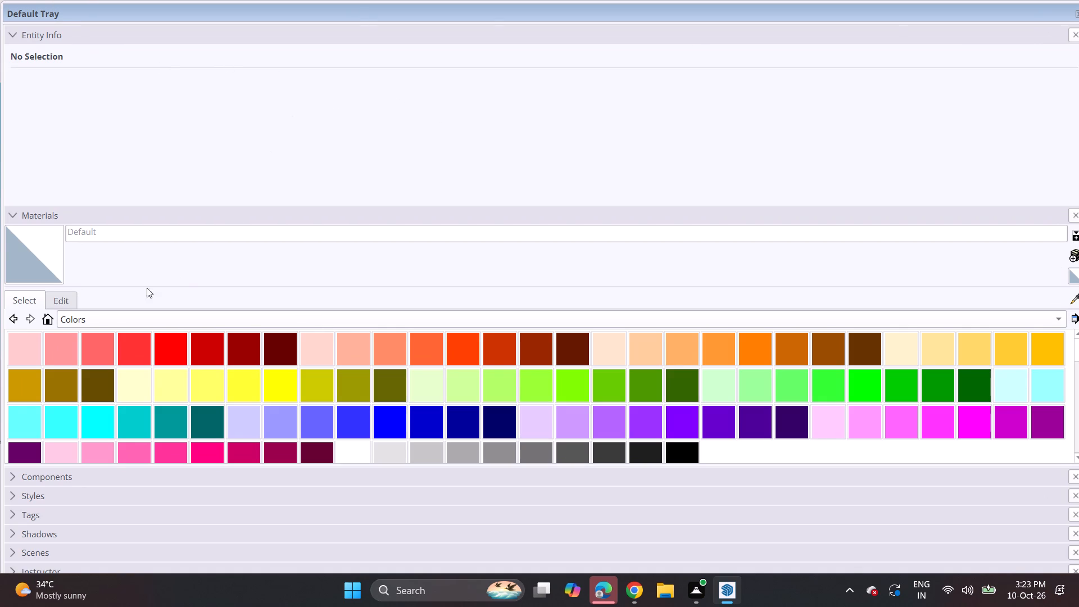
scroll(40, 488, "down", 3)
left_click_drag(11, 2, 71, 302)
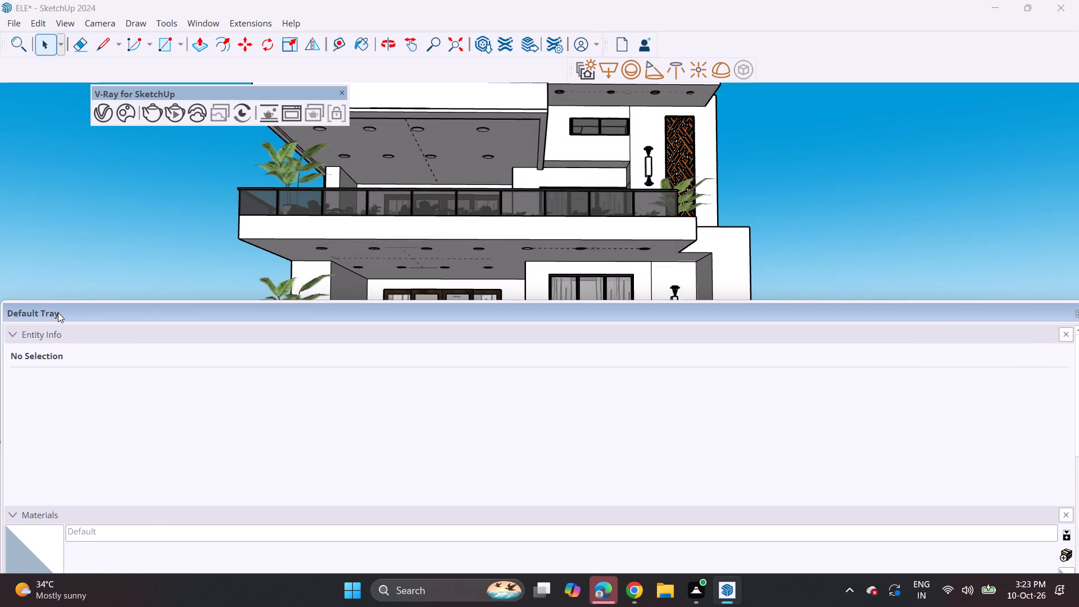
left_click_drag(58, 312, 261, 205)
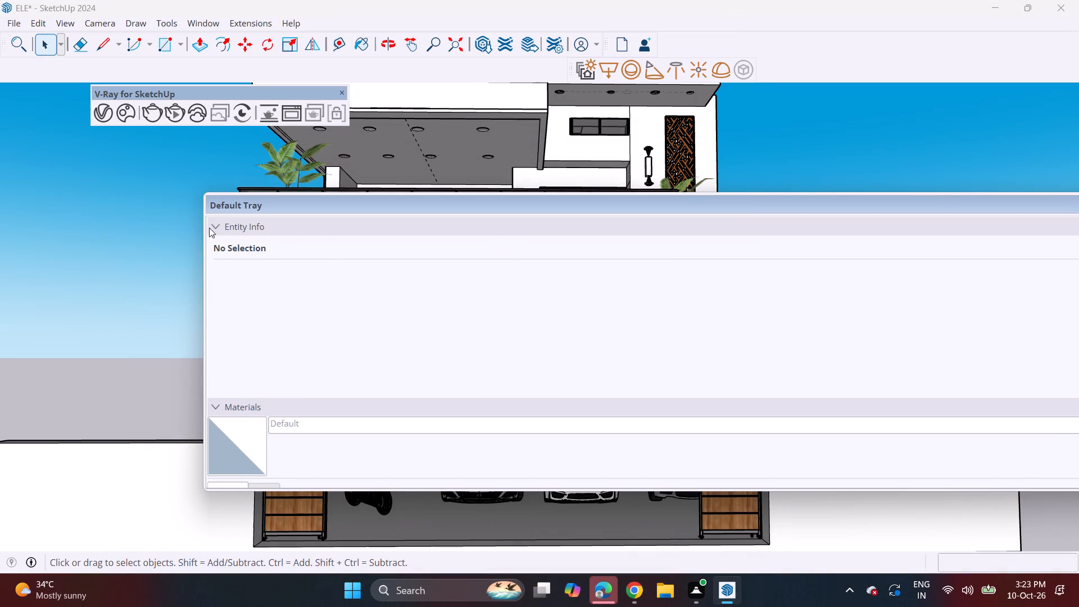
left_click_drag(205, 244, 242, 238)
left_click_drag(243, 238, 913, 254)
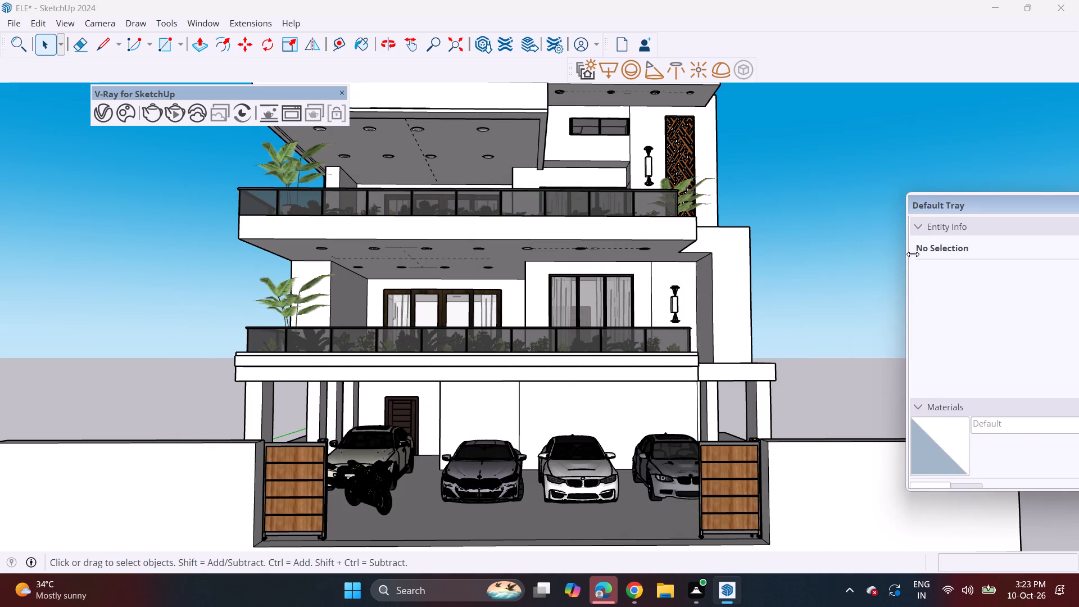
left_click_drag(913, 254, 999, 254)
left_click(999, 254)
left_click_drag(1024, 209, 850, 37)
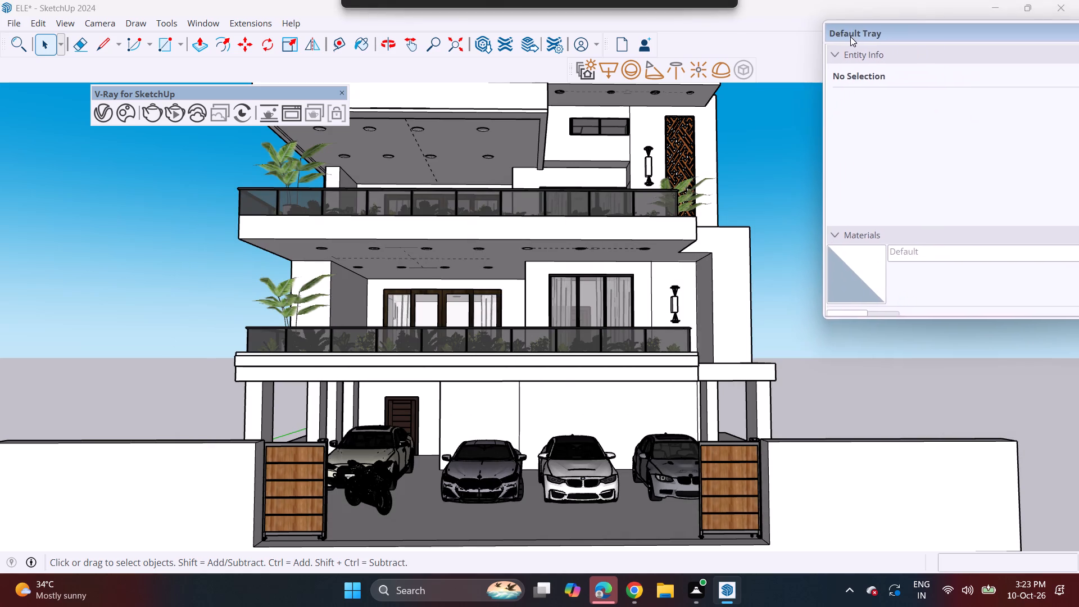
left_click_drag(850, 37, 647, 81)
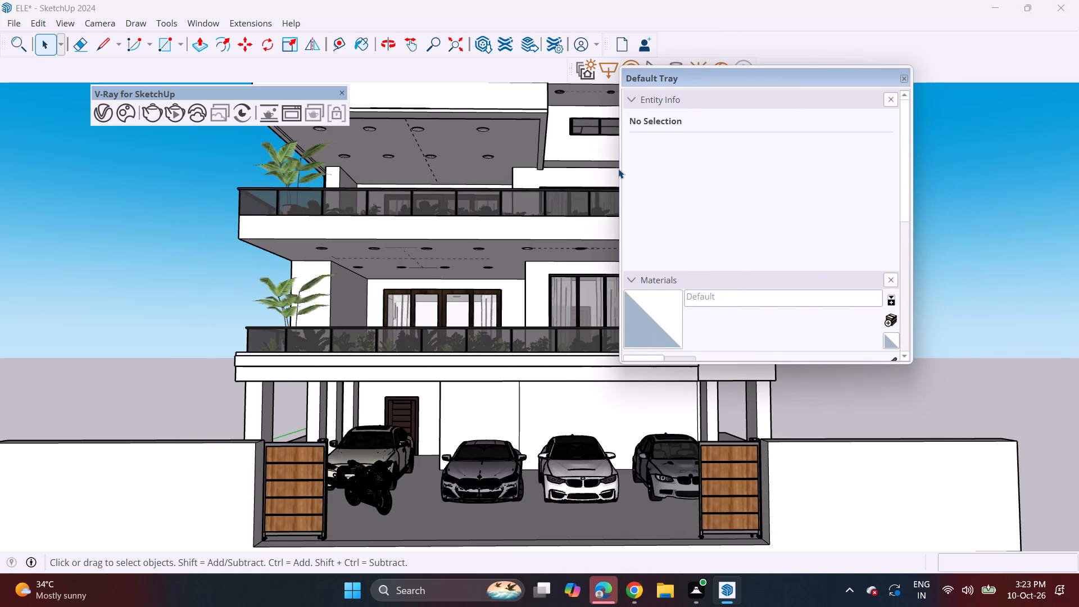
left_click_drag(619, 176, 681, 172)
left_click_drag(682, 172, 691, 172)
left_click(693, 172)
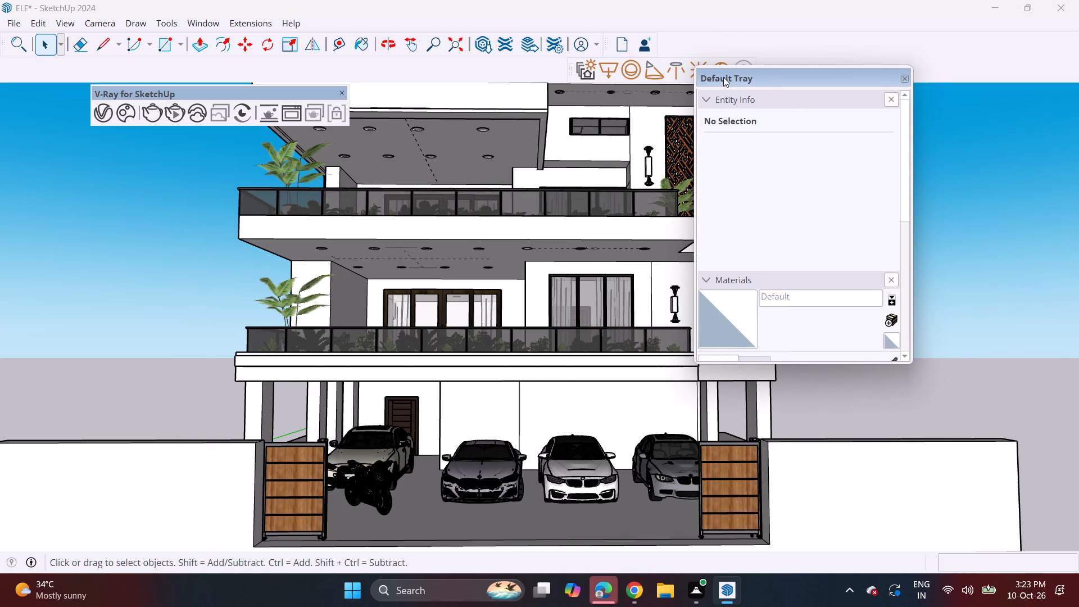
left_click_drag(724, 75, 878, 30)
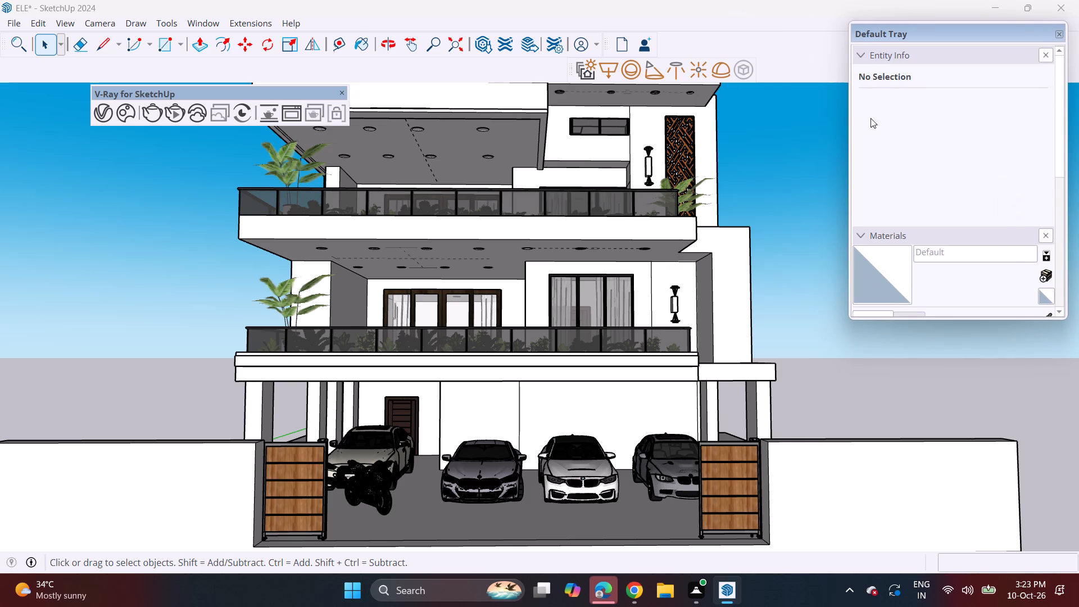
Paint the top-floor balcony ceiling, the underside of the highest roof slab and the first-floor balcony ceiling with Wood Veneer 01.
scroll(867, 237, "down", 4)
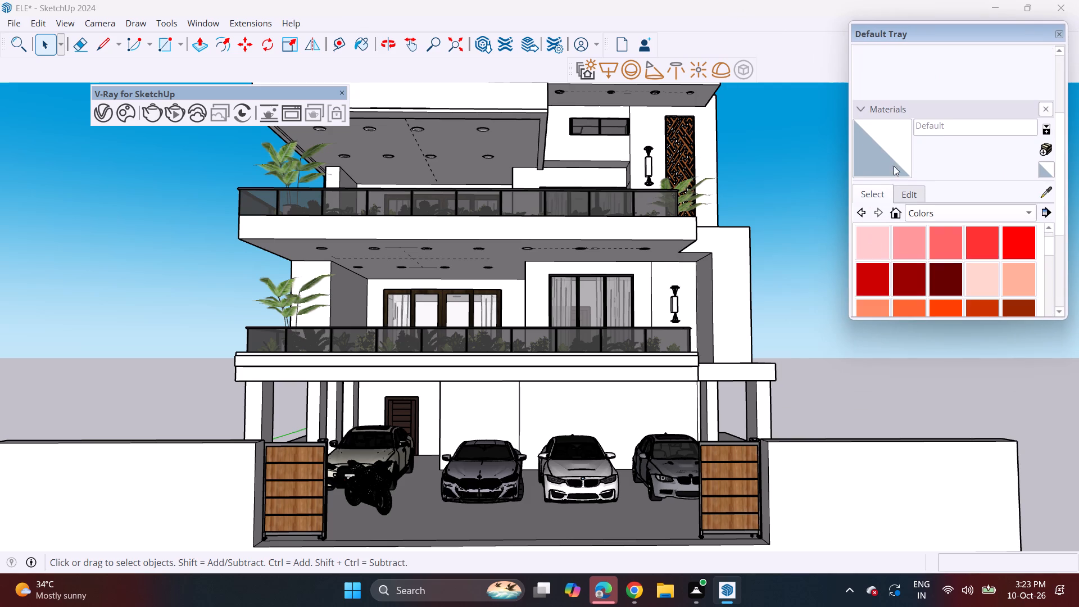
scroll(917, 214, "down", 3)
left_click(941, 174)
scroll(898, 265, "down", 3)
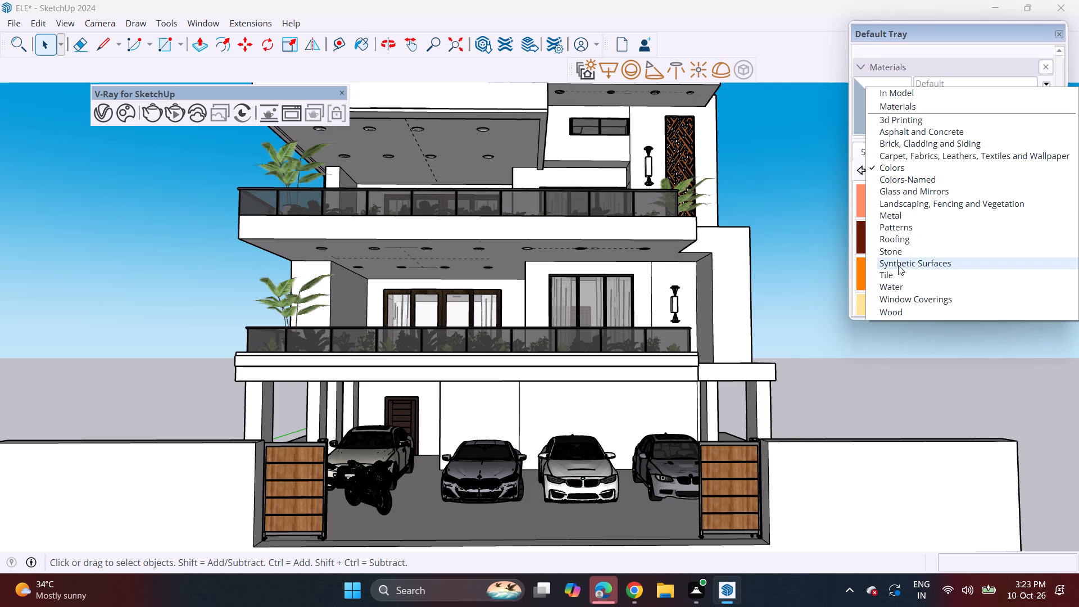
left_click(888, 311)
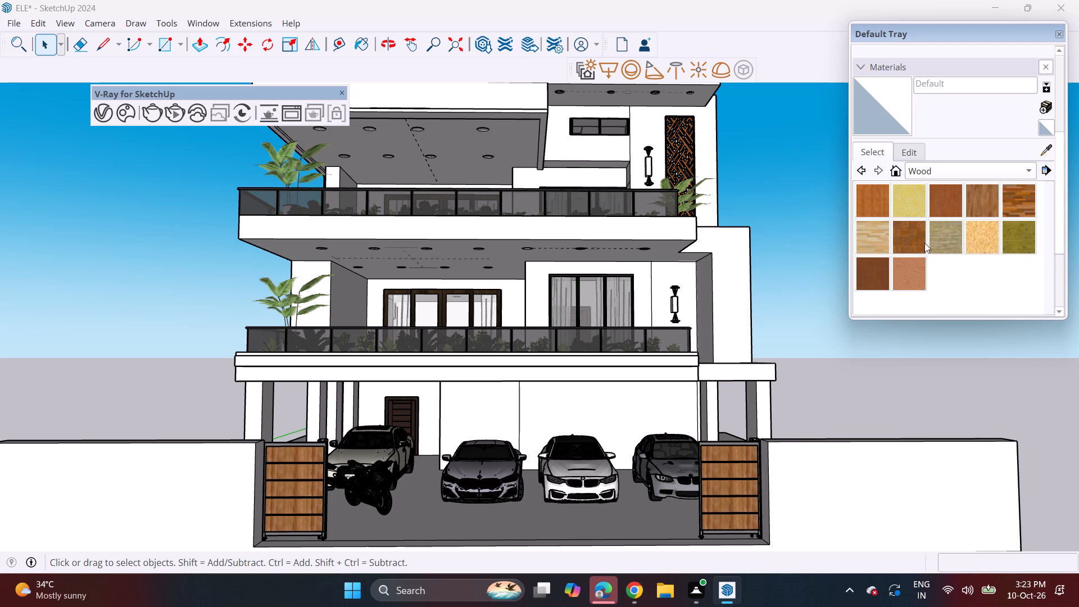
left_click(870, 264)
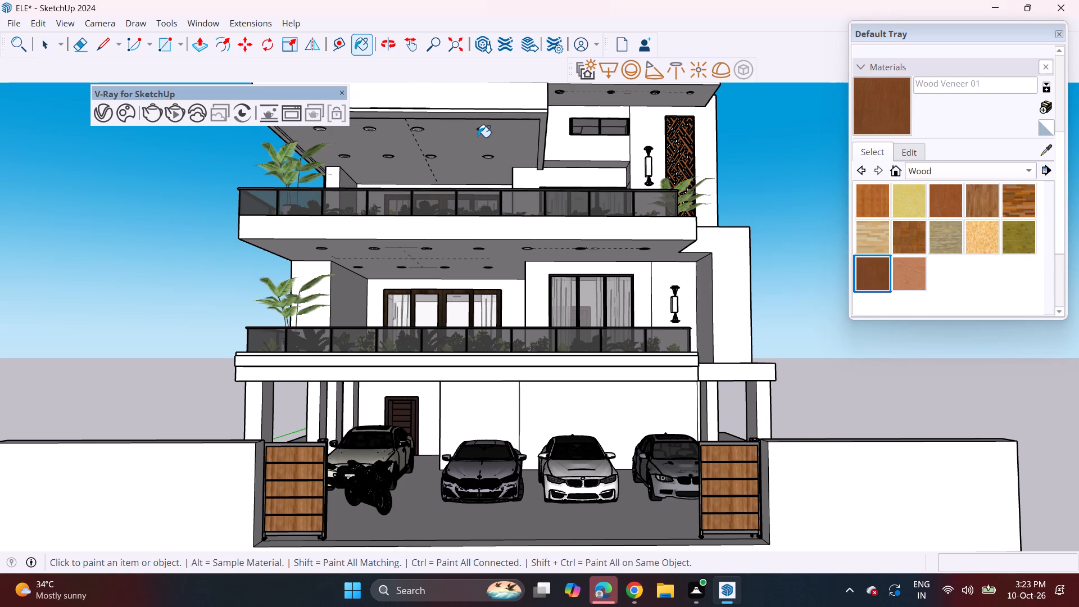
left_click(470, 142)
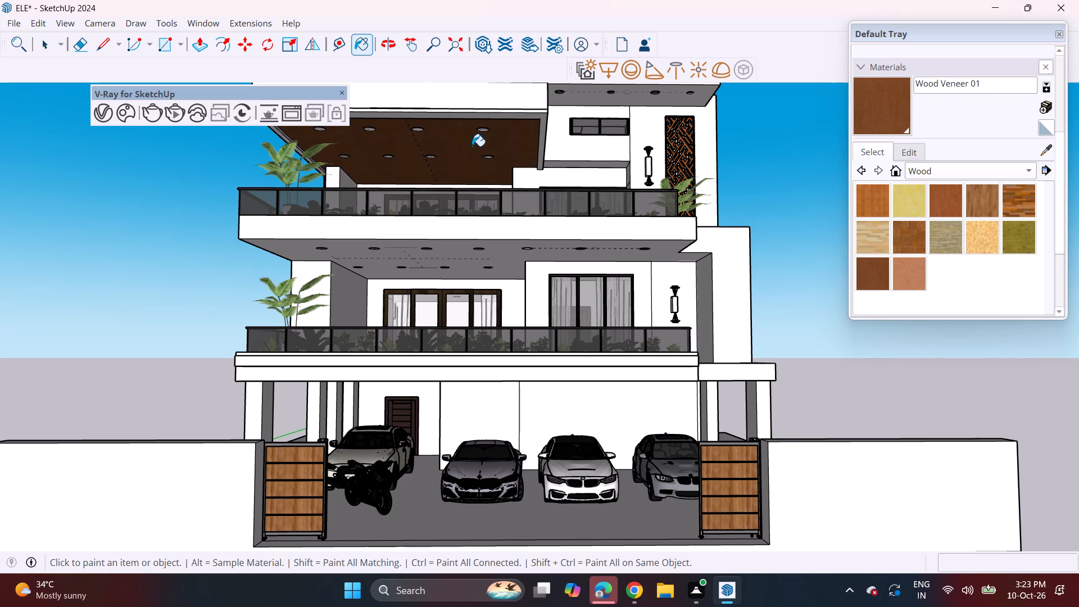
left_click(647, 97)
left_click(503, 252)
Paint the first-floor wall face behind the potted plant and the parking area's central back-wall section with Wood Veneer 01.
left_click(314, 268)
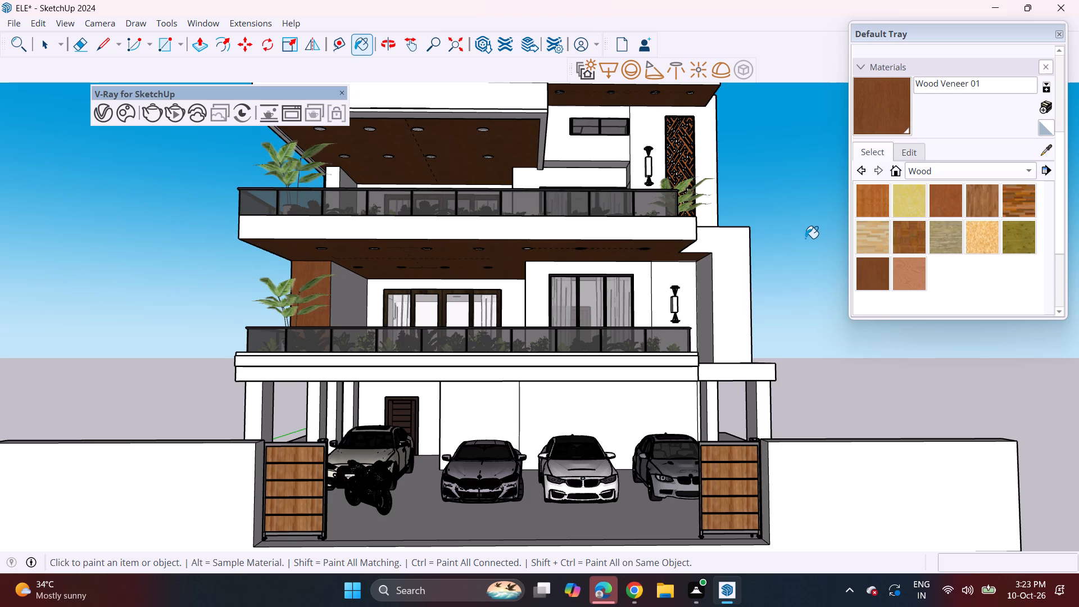
left_click(468, 417)
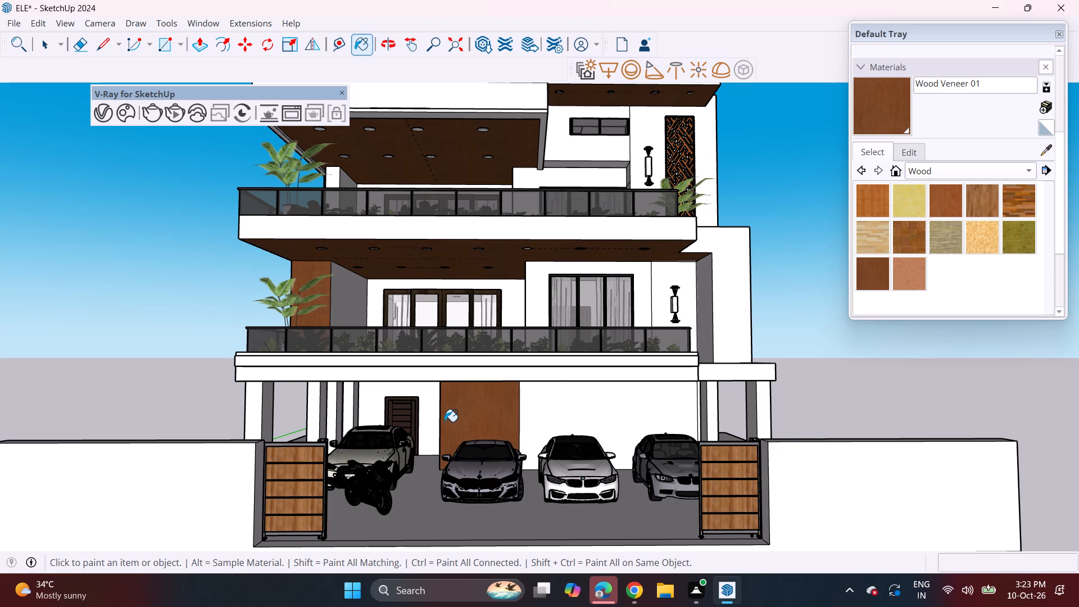
Draw a vertical line about 2' 6" long on the parking area's back wall, from the door's upper corner to the ceiling.
middle_click_drag(425, 420, 455, 407)
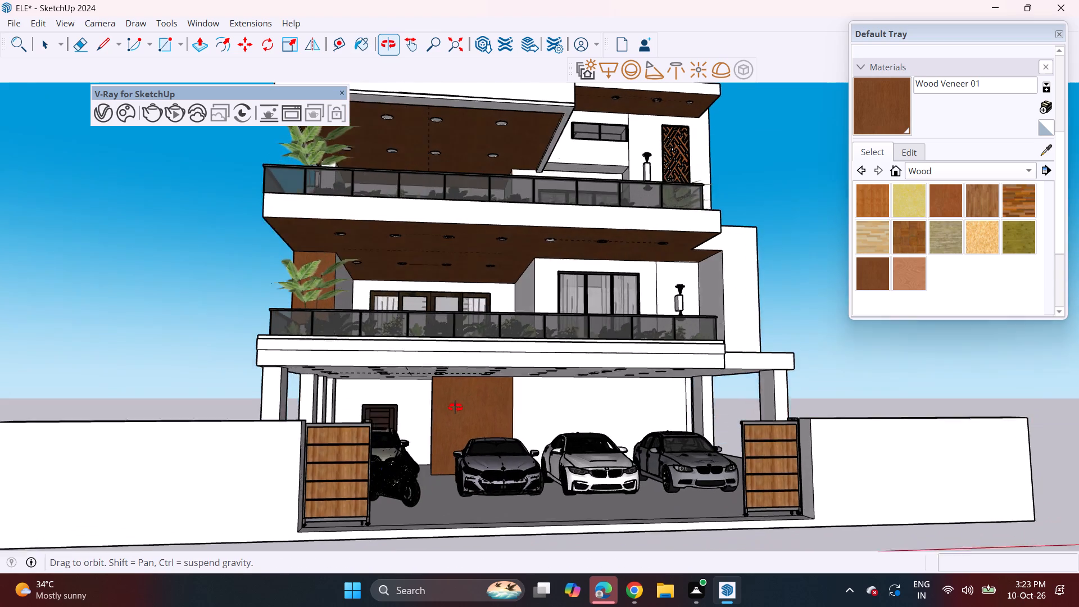
middle_click_drag(455, 407, 455, 407)
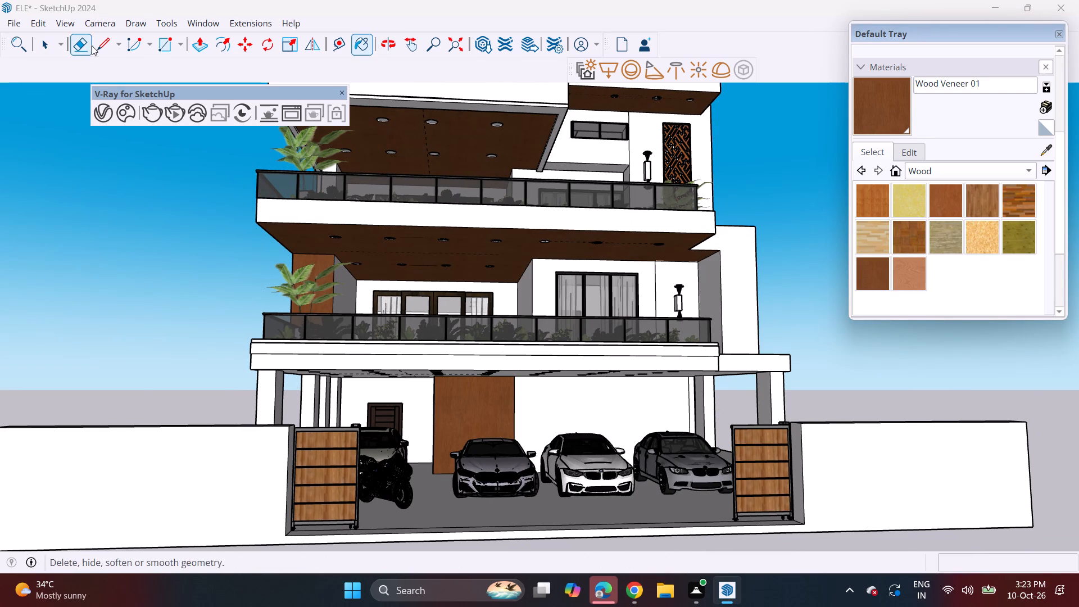
left_click(98, 48)
left_click(407, 404)
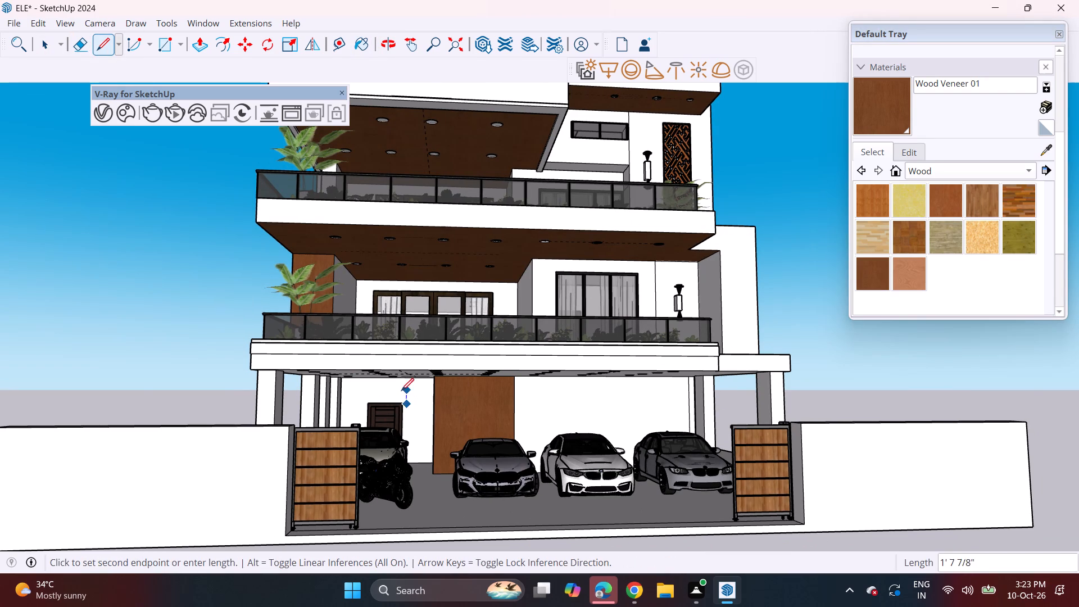
key("ctrl+z")
left_click(401, 402)
middle_click_drag(410, 377, 401, 343)
scroll(401, 392, "up", 3)
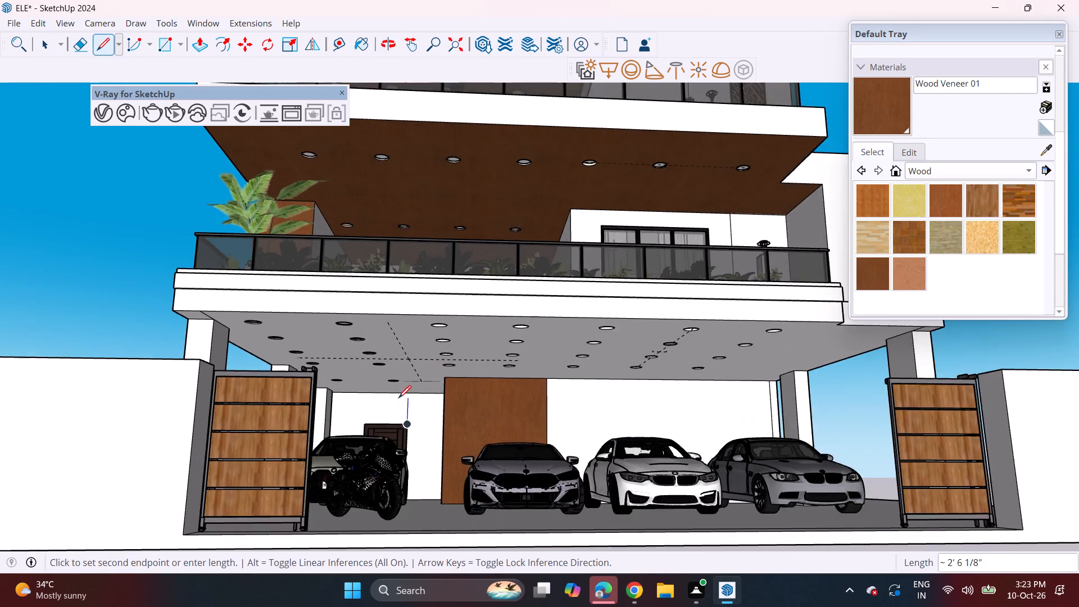
left_click(407, 393)
scroll(439, 409, "down", 2)
middle_click_drag(428, 427, 432, 447)
key("space")
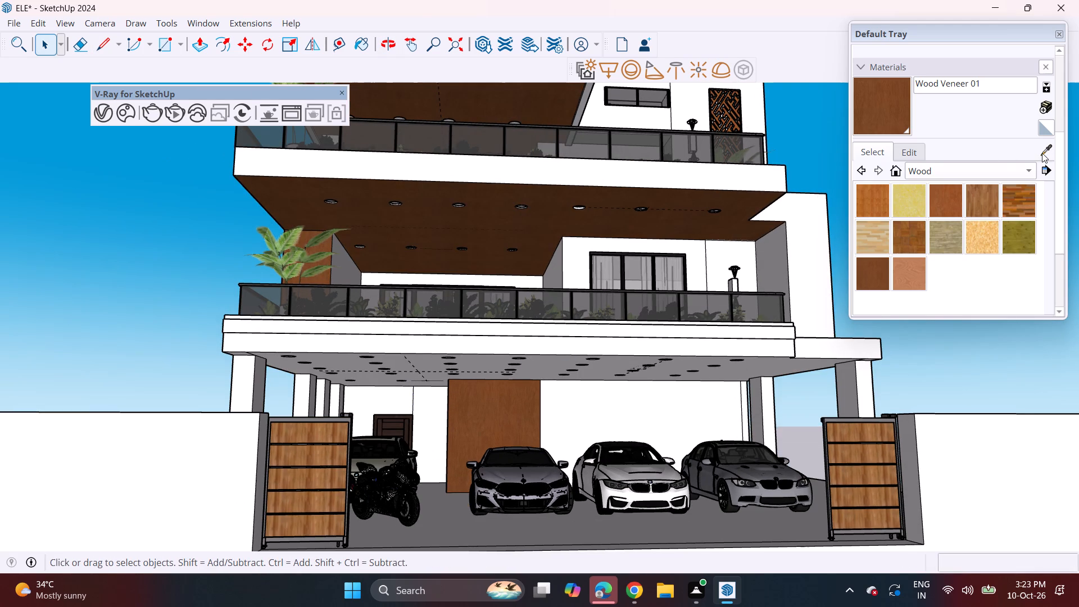
Sample Wood Veneer 01 from the first-floor balcony ceiling and paint the narrow wall strip between the parking door and the veneered central section.
left_click(1042, 153)
left_click(532, 235)
left_click(431, 405)
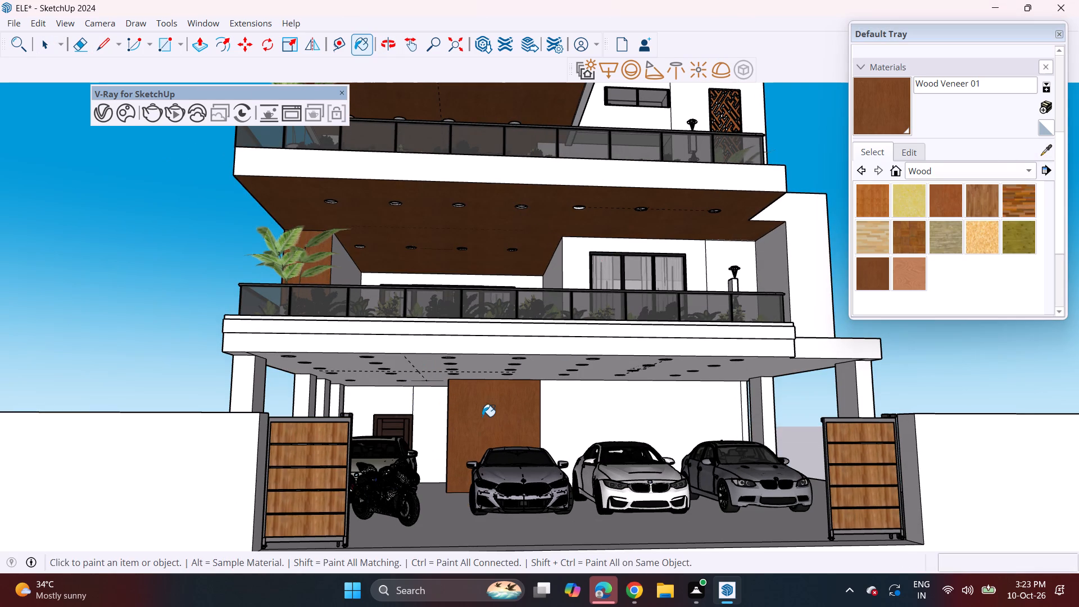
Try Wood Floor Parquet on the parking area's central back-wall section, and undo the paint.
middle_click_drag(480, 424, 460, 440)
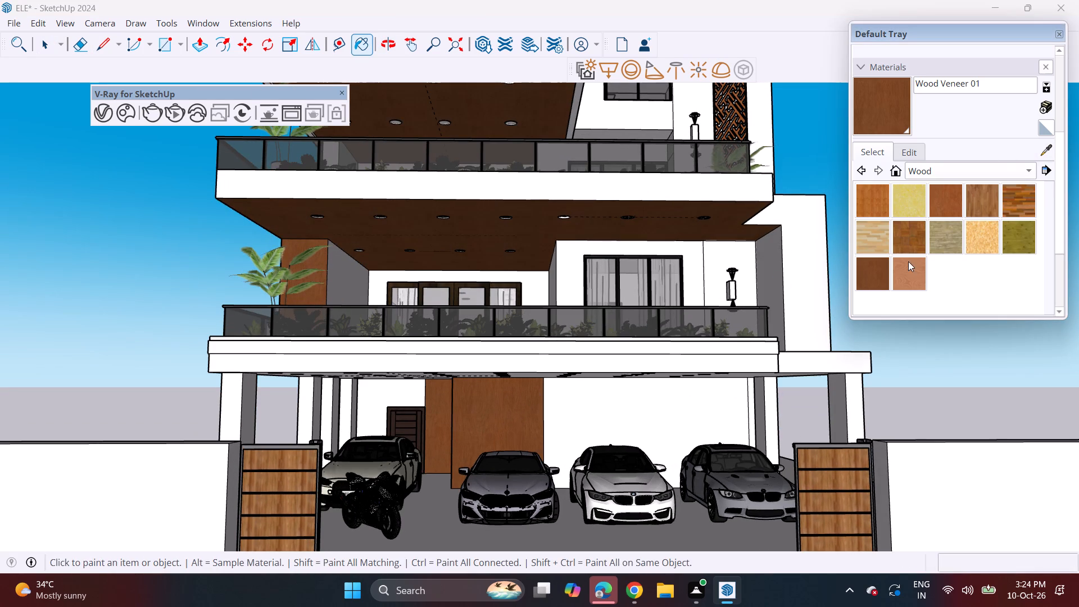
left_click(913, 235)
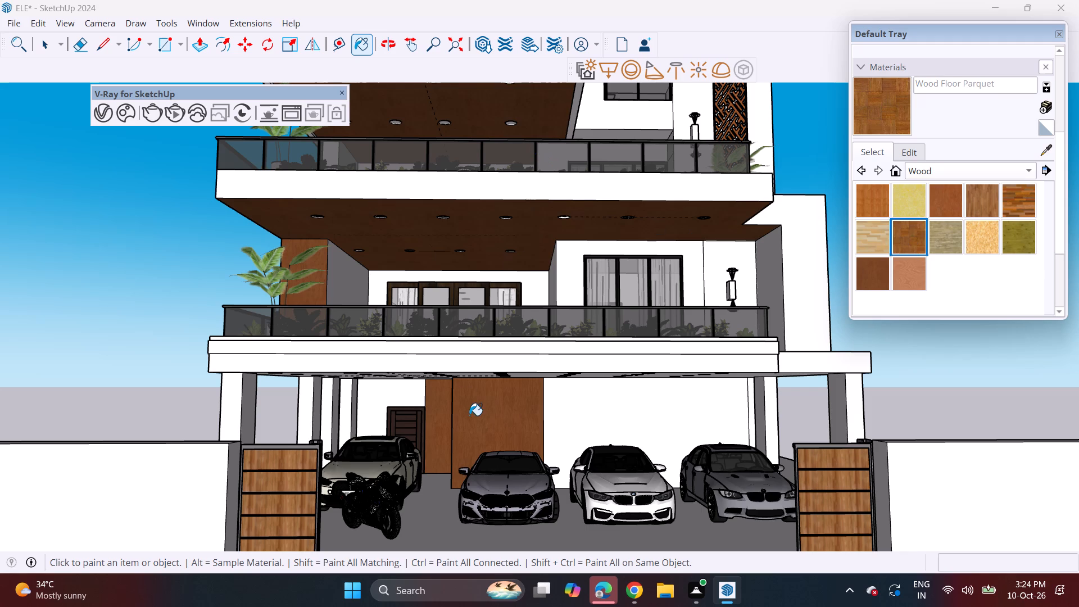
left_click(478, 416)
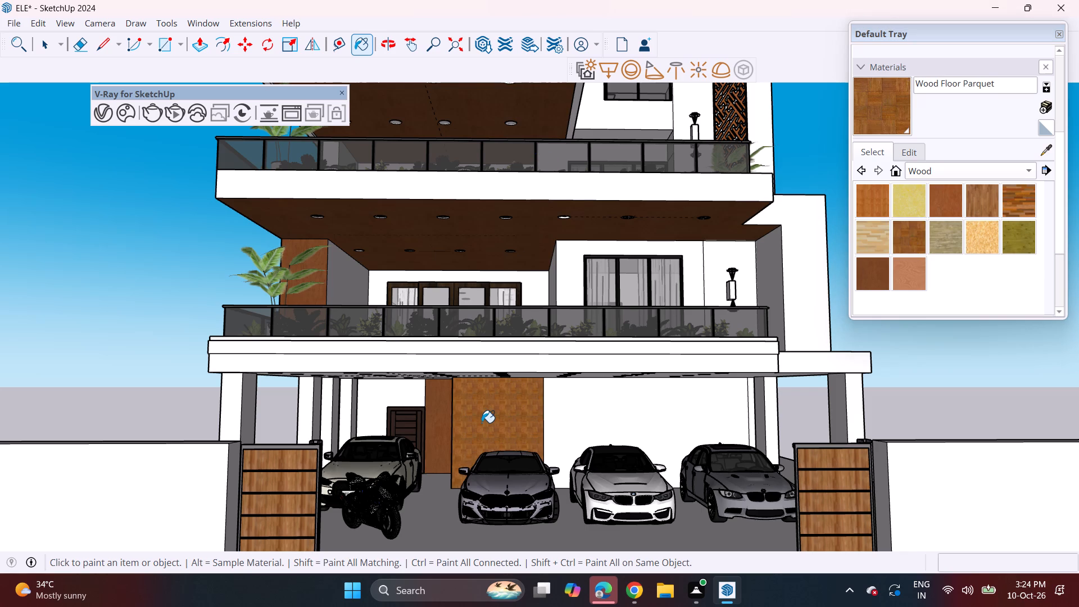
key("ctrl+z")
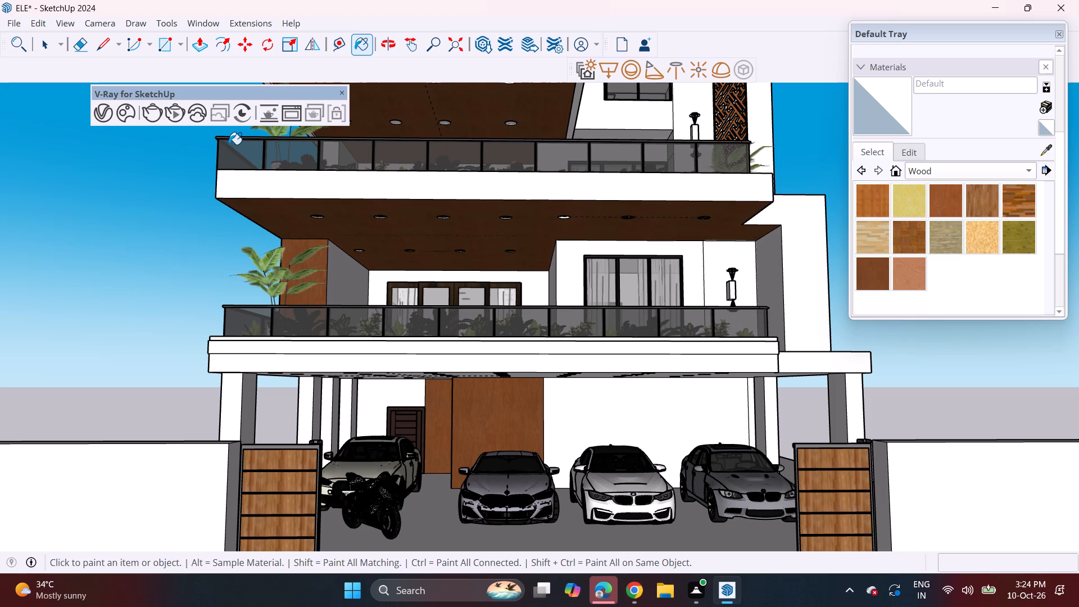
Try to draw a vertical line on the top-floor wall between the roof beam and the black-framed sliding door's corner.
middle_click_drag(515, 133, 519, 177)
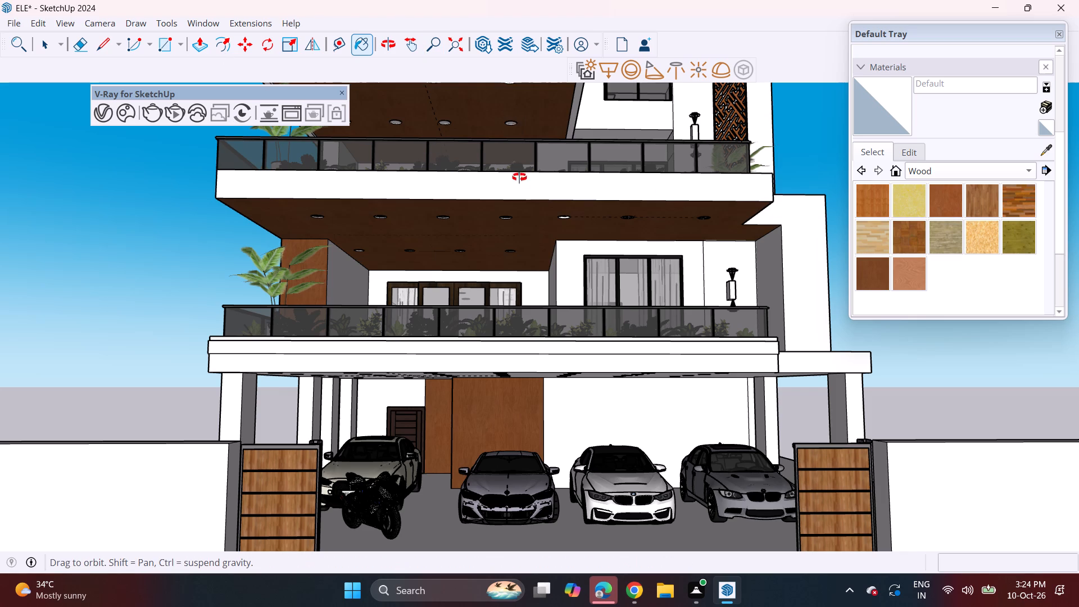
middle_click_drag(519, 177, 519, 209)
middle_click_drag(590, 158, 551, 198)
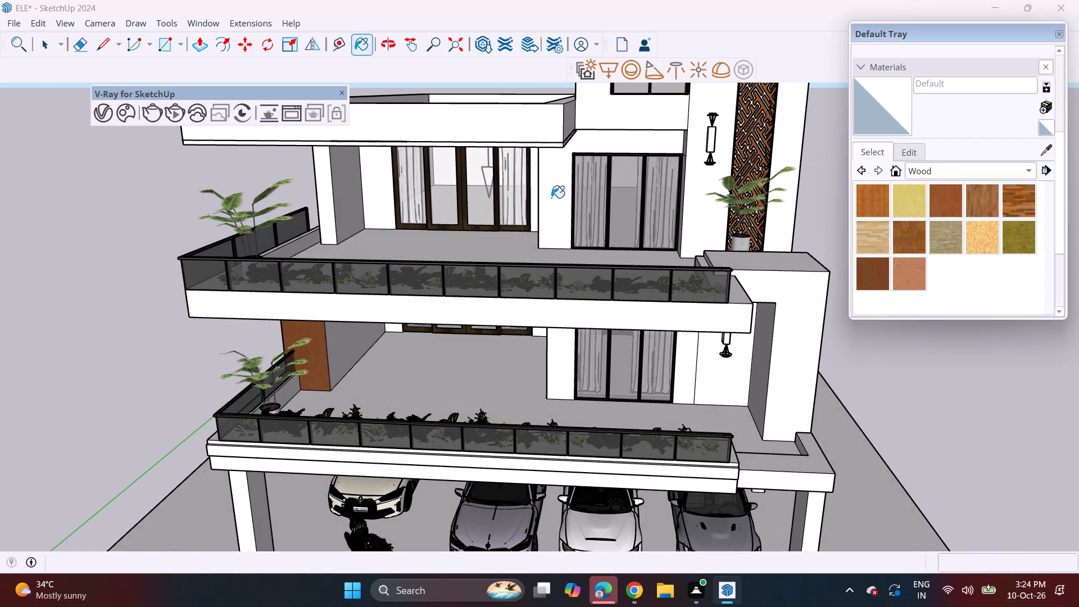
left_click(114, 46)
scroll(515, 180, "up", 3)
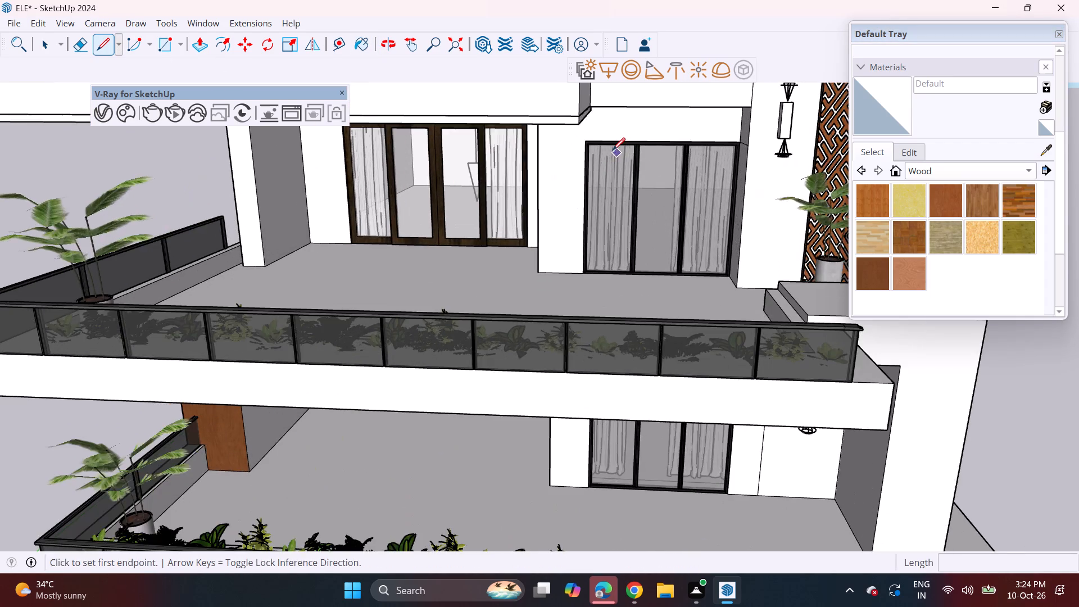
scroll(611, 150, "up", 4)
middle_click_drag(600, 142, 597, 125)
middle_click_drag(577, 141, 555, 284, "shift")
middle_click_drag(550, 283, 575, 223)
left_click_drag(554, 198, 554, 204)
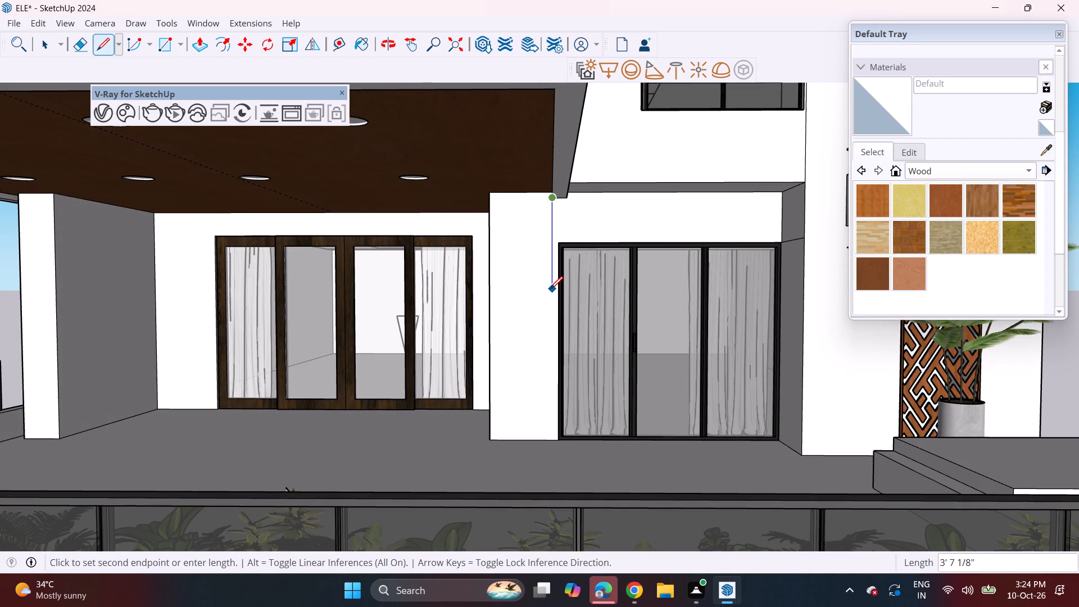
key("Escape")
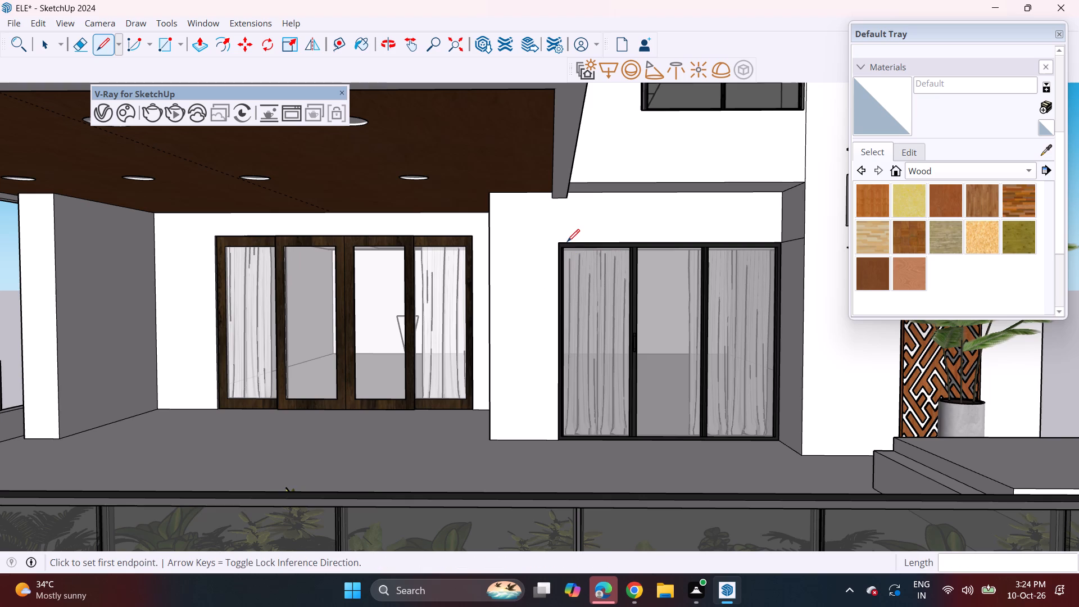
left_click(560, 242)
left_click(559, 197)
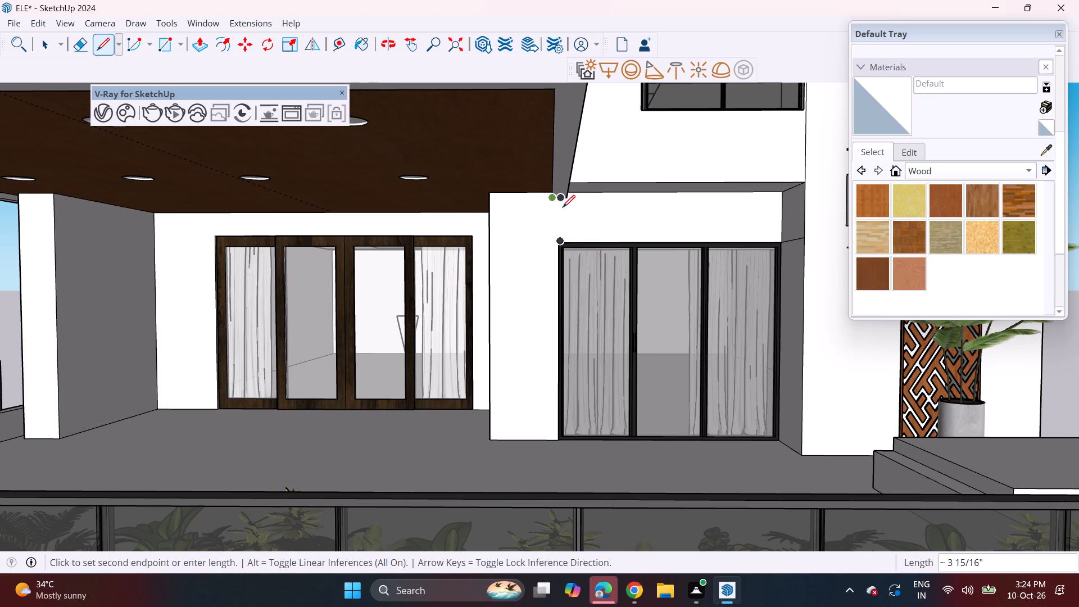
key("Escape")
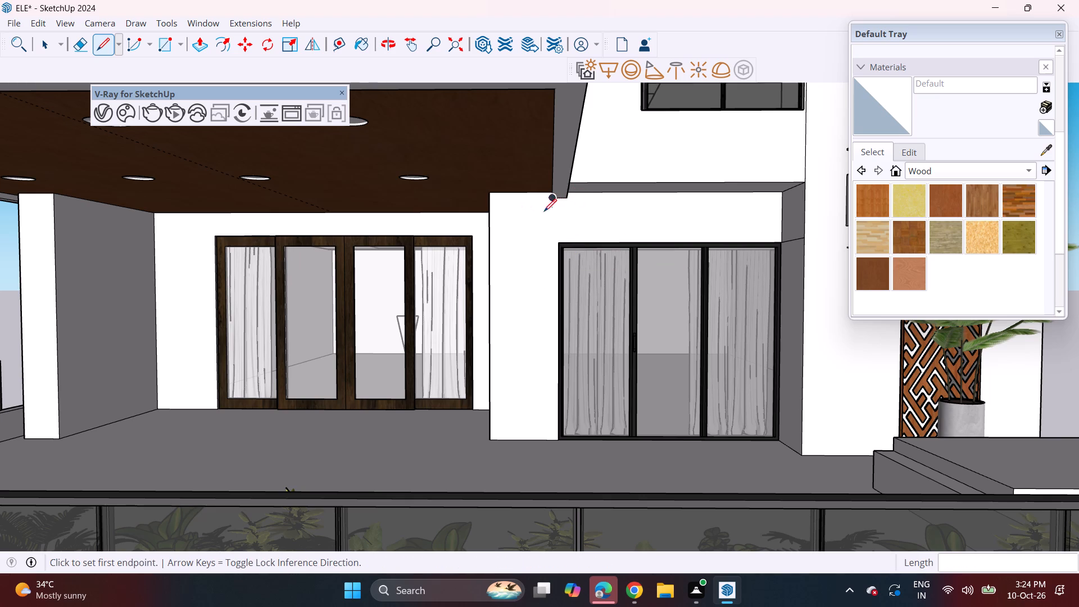
Draw a vertical line about 1' 9" long on the top-floor wall from the roof beam's underside down to the black sliding-door frame.
left_click(105, 40)
scroll(561, 185, "up", 2)
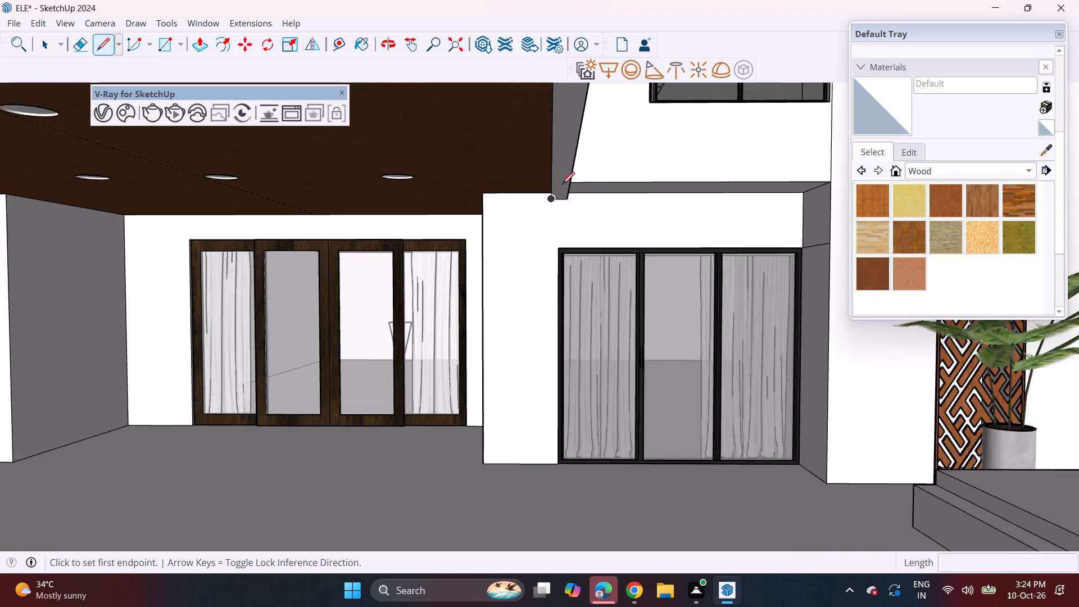
scroll(569, 201, "up", 4)
double_click(554, 201)
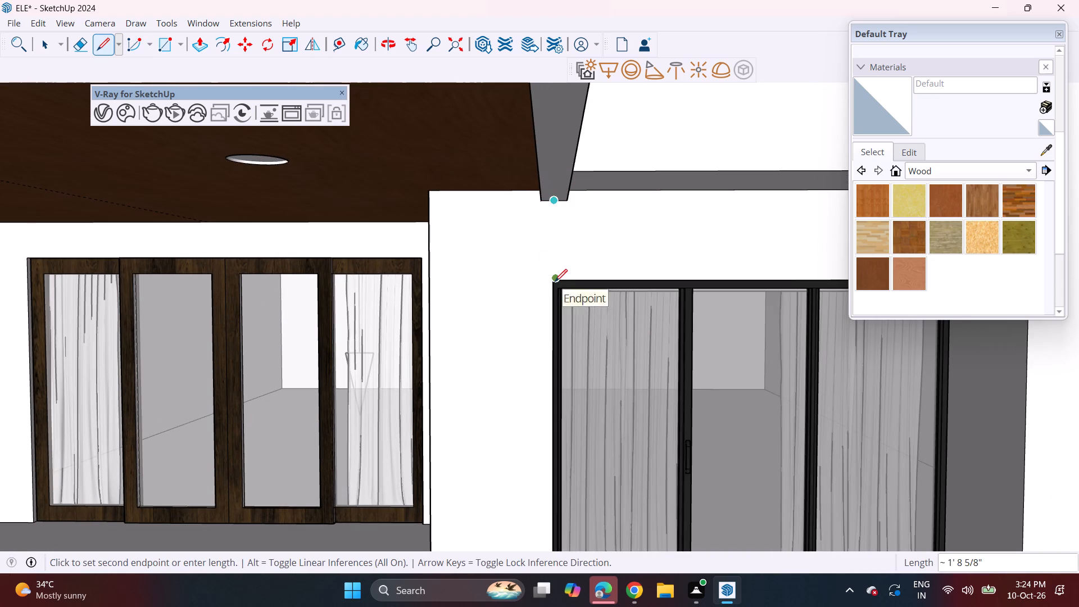
left_click(558, 274)
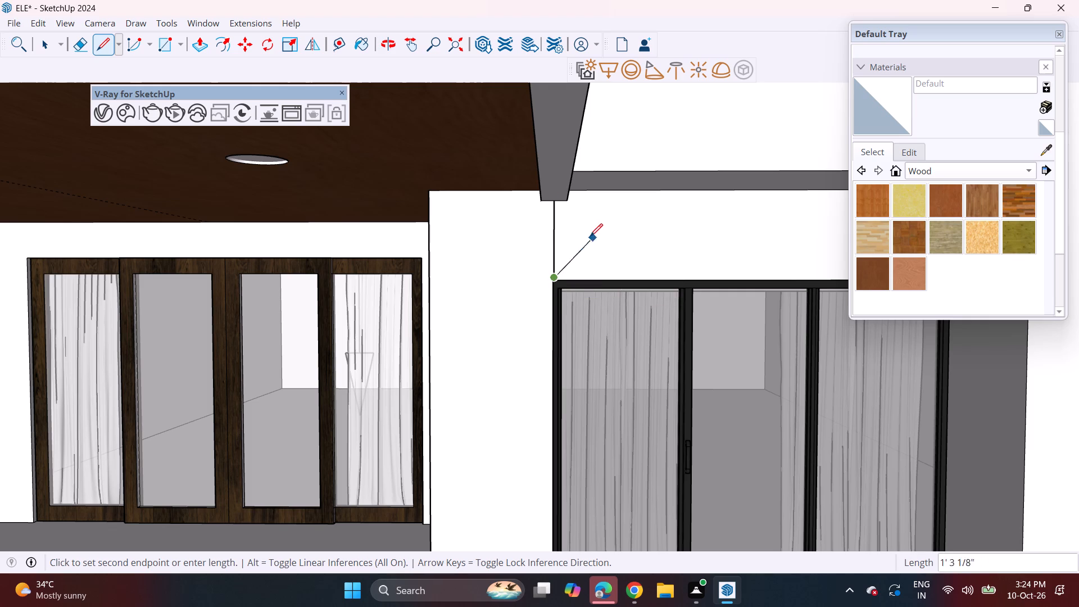
key("space")
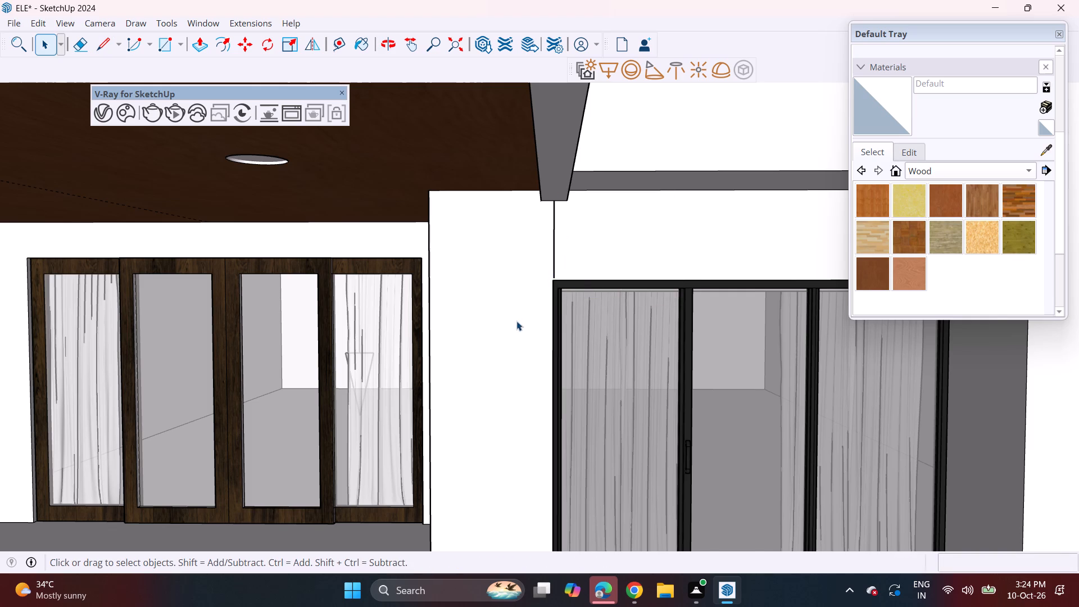
scroll(517, 315, "up", 5)
scroll(568, 252, "up", 20)
scroll(568, 252, "up", 5)
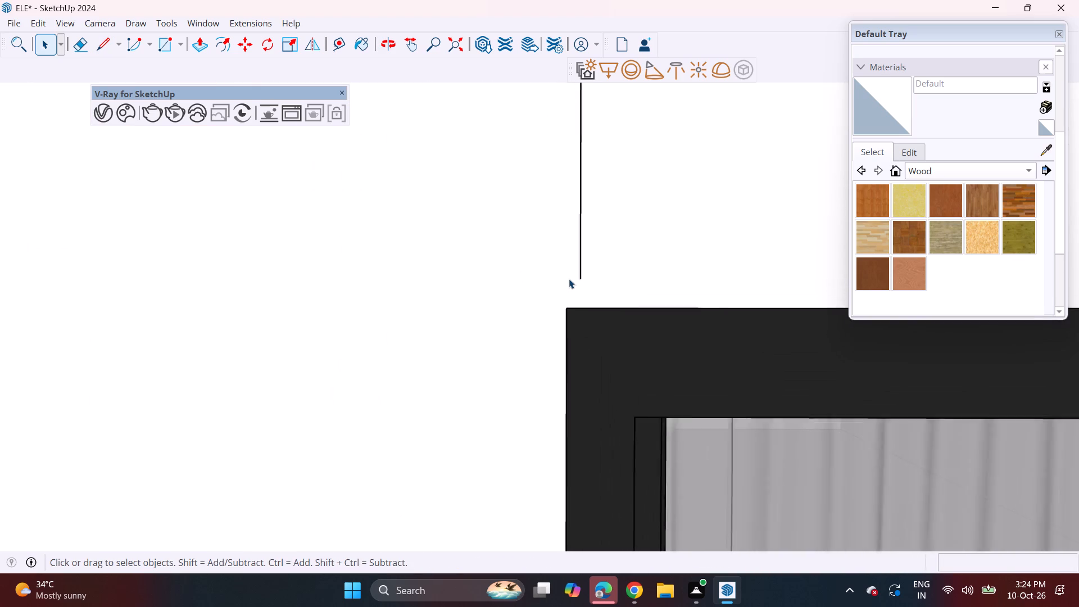
scroll(569, 279, "up", 4)
left_click(103, 46)
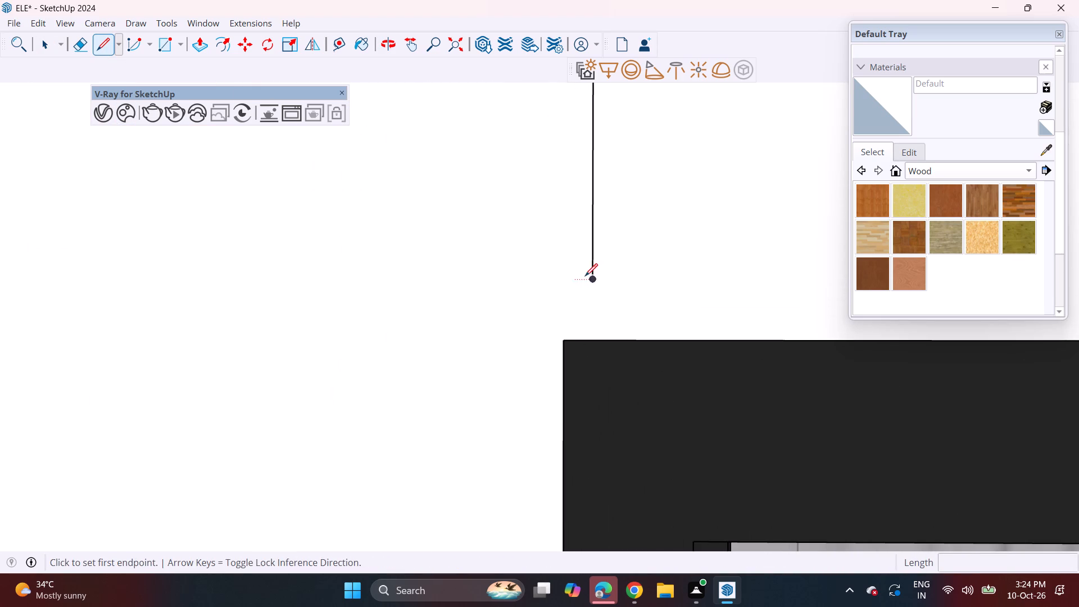
left_click(590, 276)
left_click(599, 341)
scroll(634, 289, "down", 2)
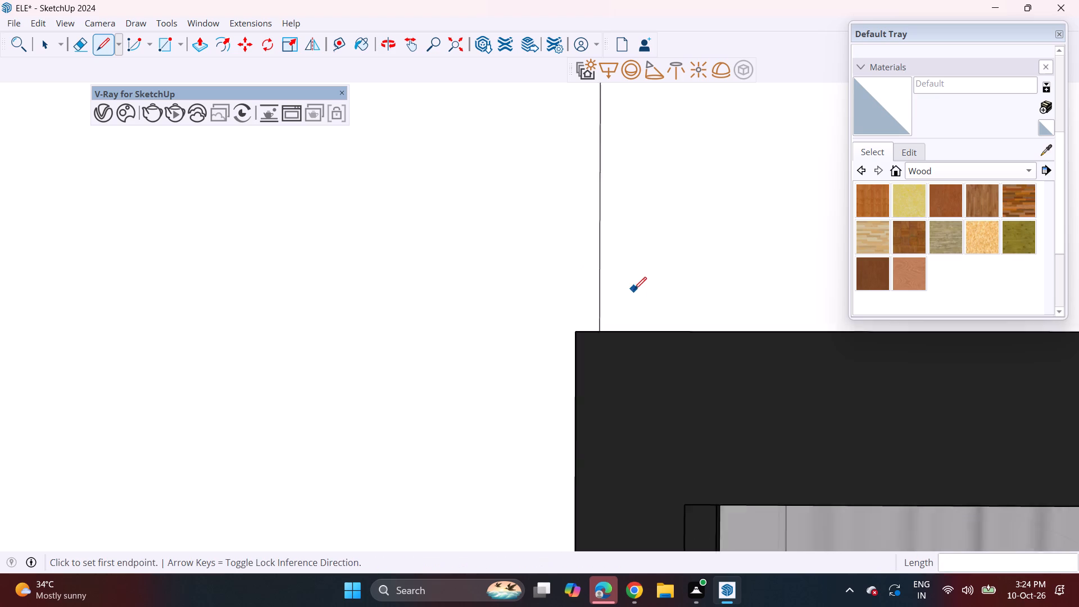
scroll(634, 289, "down", 20)
scroll(634, 289, "down", 9)
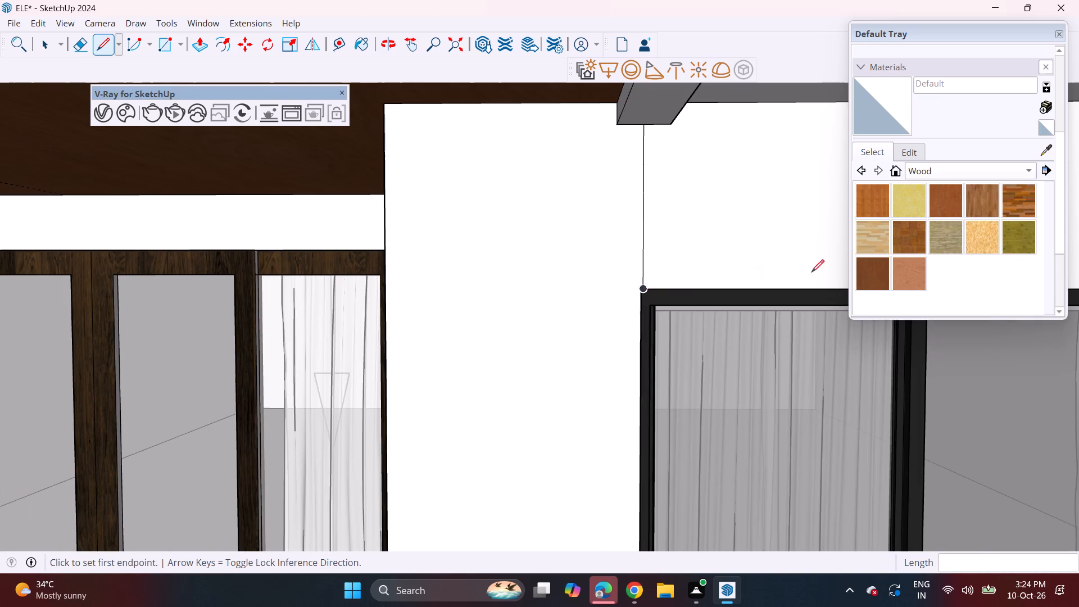
Paint the front and side faces of the top-floor wall section between the two sliding doors with Wood Veneer 01.
left_click(874, 273)
left_click(614, 298)
scroll(599, 305, "down", 4)
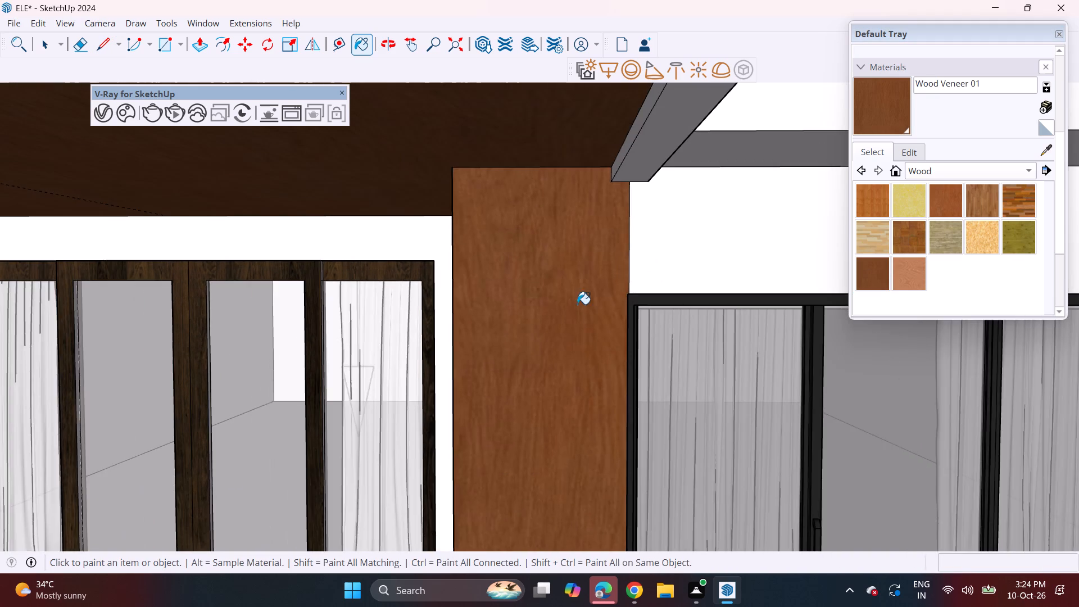
middle_click_drag(507, 315, 596, 283)
left_click(422, 346)
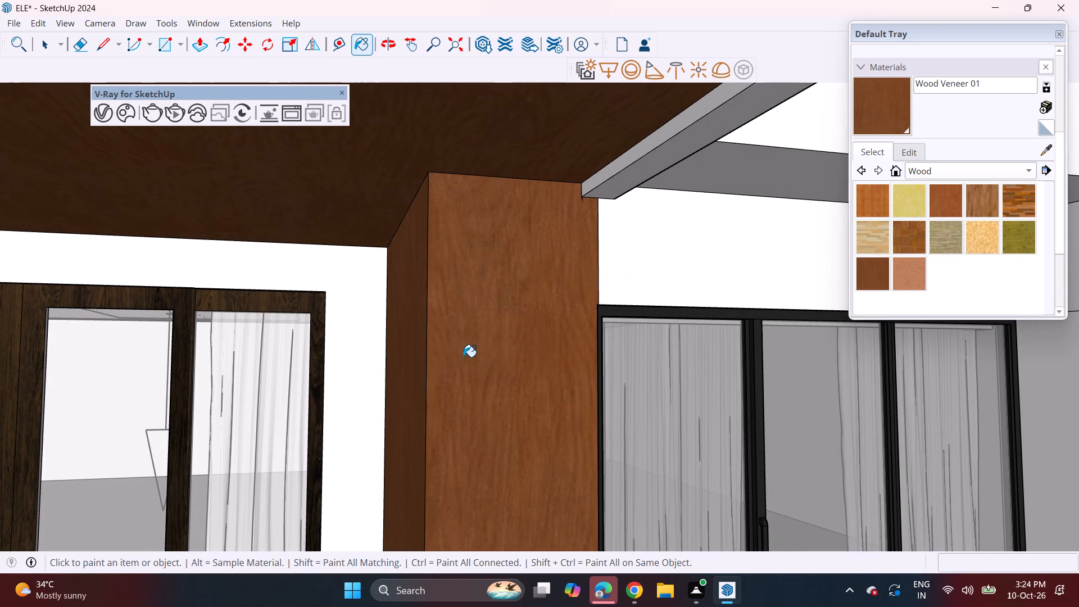
Paint the roof fascia, both balcony slab fronts, the villa's right-hand side wall and its projecting ground-level beam with Color D01.
middle_click_drag(465, 356, 386, 365)
scroll(382, 352, "down", 12)
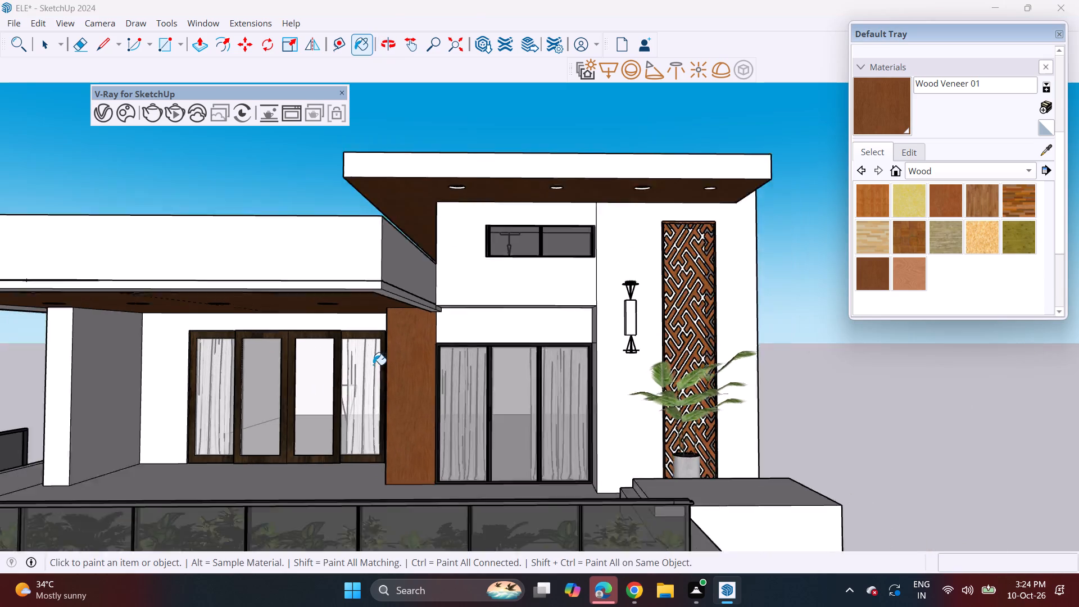
middle_click_drag(371, 420, 439, 354)
scroll(439, 354, "down", 5)
middle_click_drag(440, 346, 486, 321, "shift")
scroll(483, 315, "down", 4)
middle_click_drag(465, 349, 473, 328)
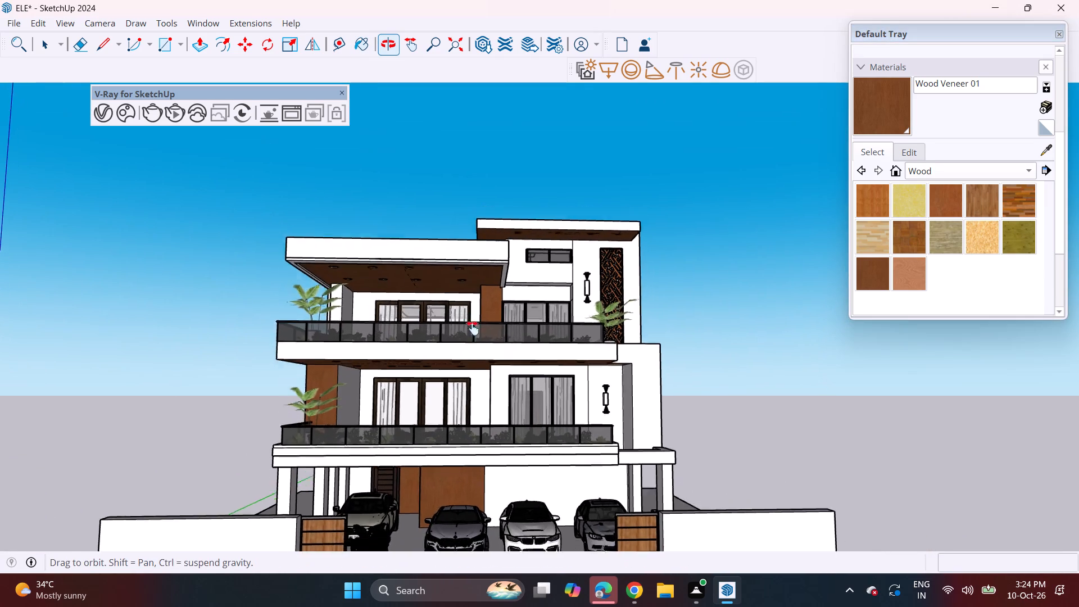
middle_click_drag(473, 328, 479, 291)
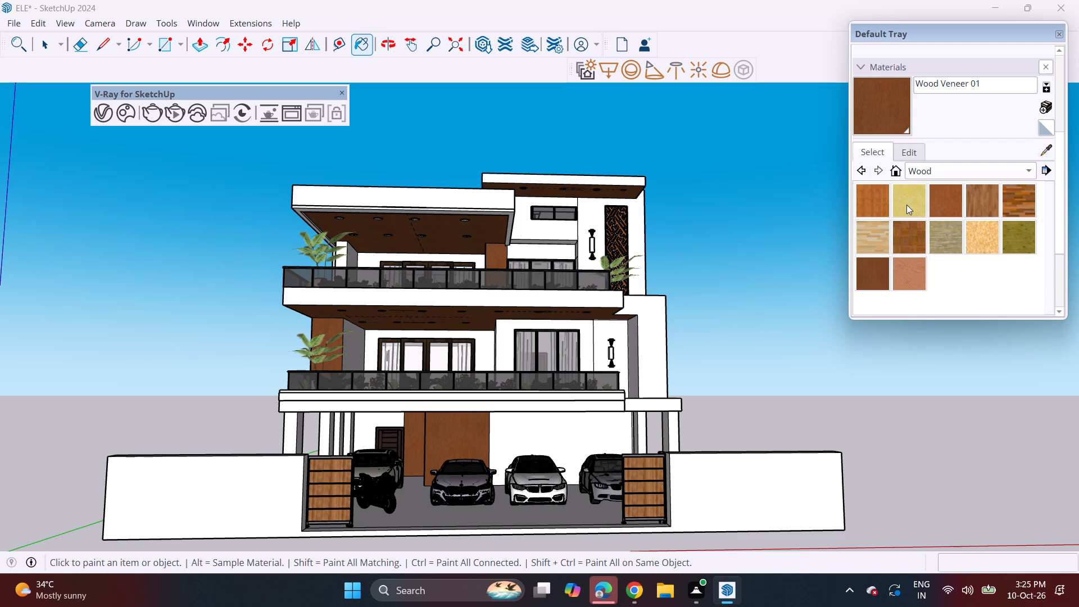
left_click(922, 167)
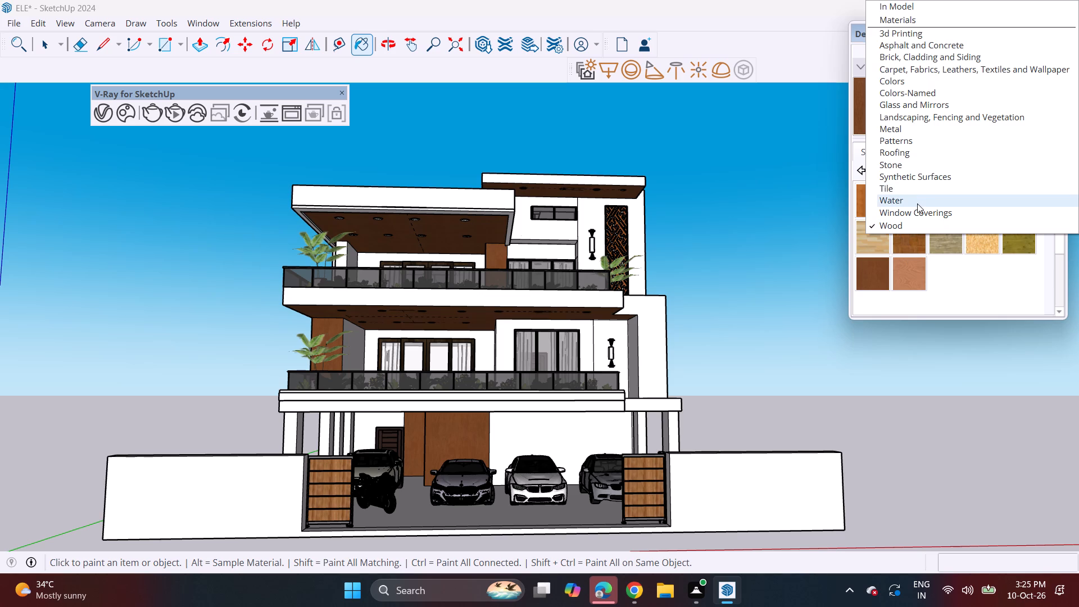
left_click(912, 81)
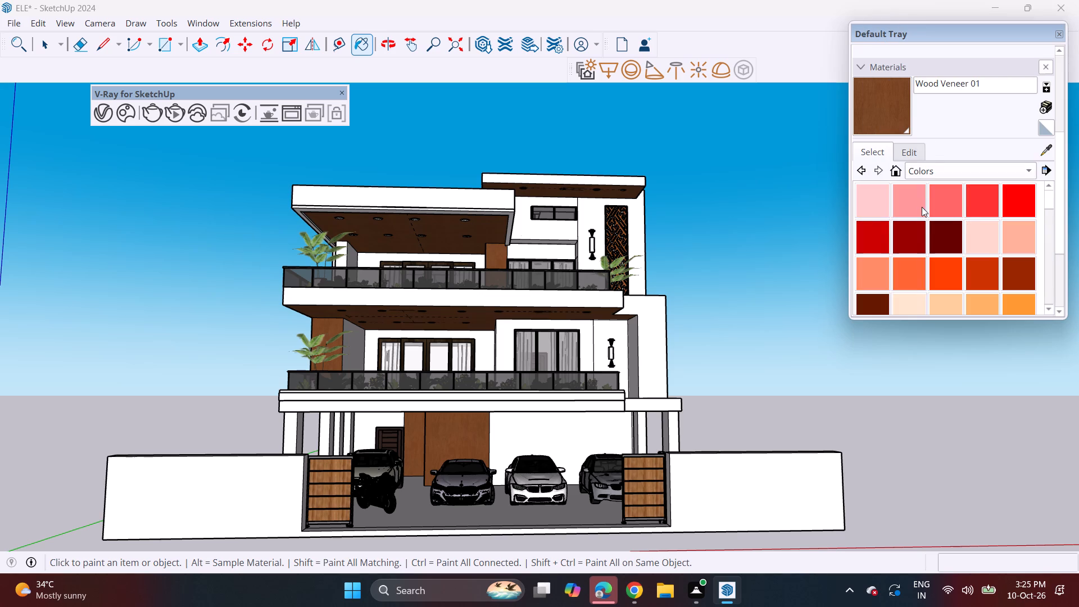
scroll(941, 246, "down", 2)
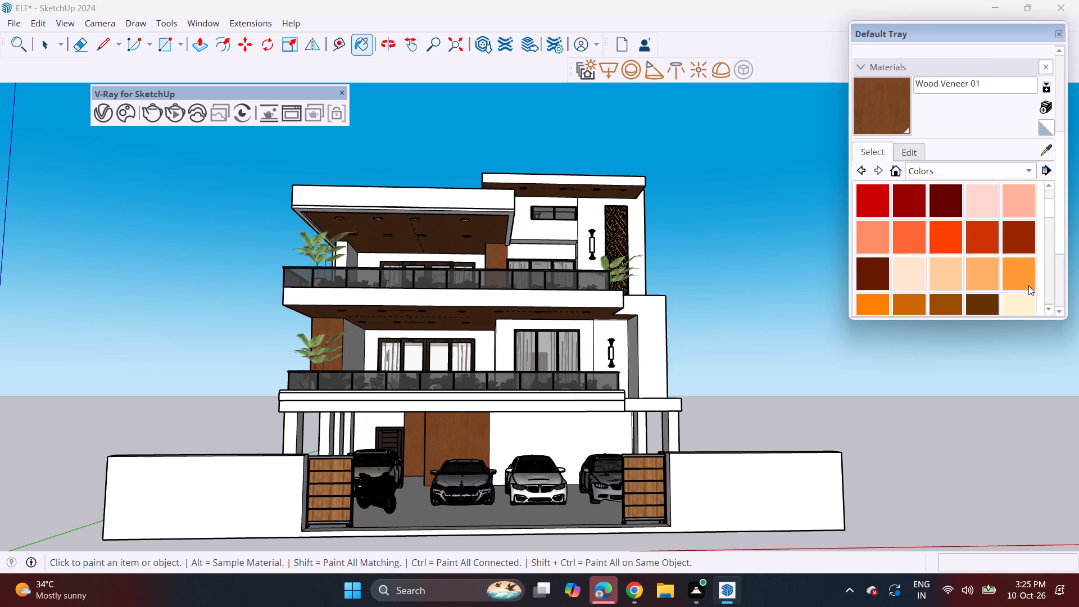
scroll(1029, 287, "down", 1)
left_click(1027, 268)
left_click(496, 204)
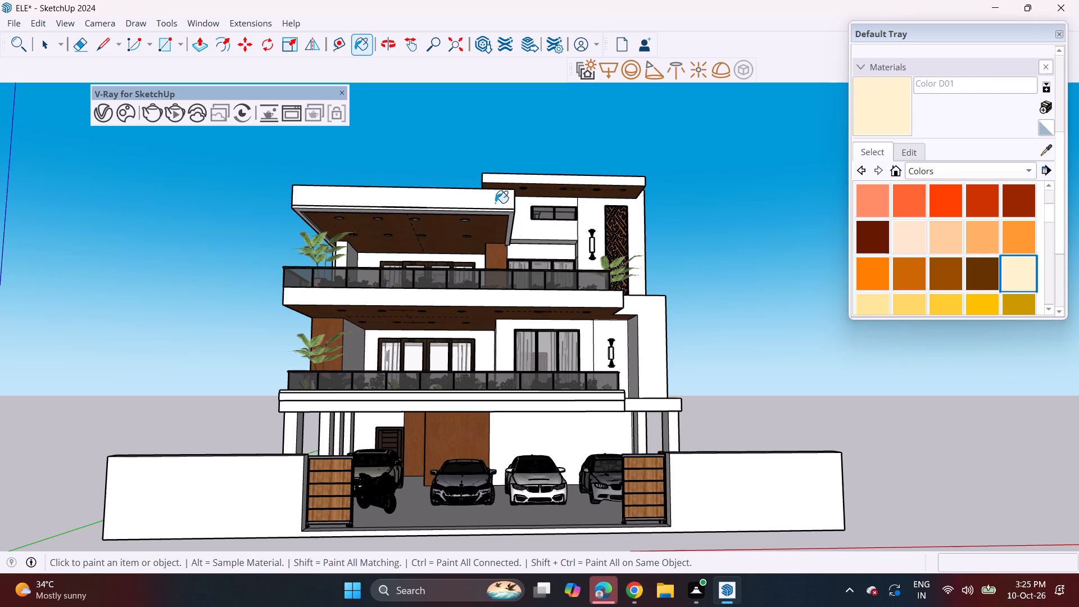
left_click(495, 299)
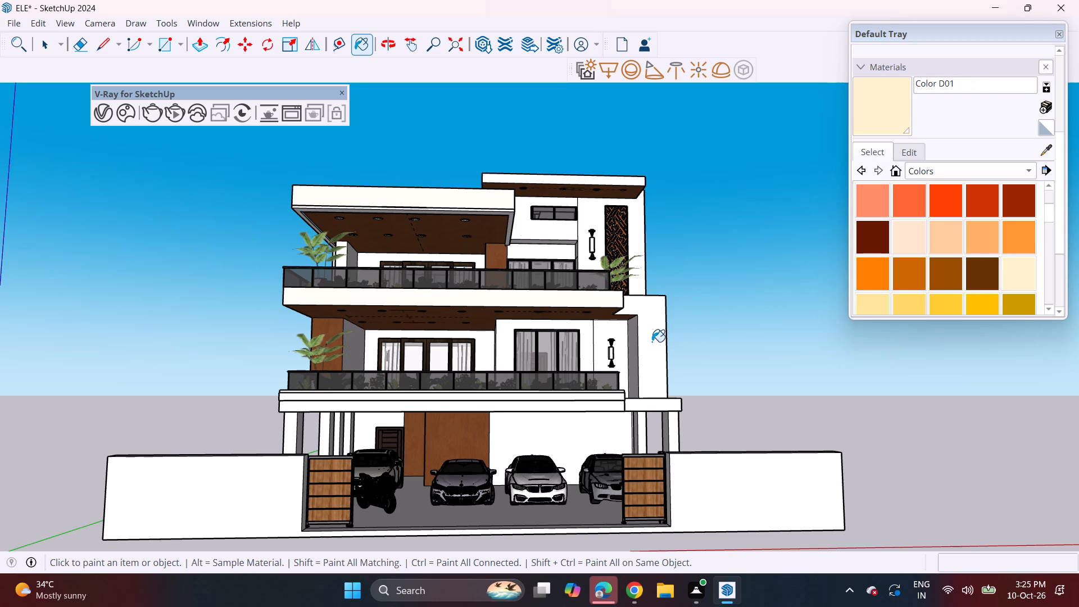
left_click(487, 411)
left_click(498, 395)
left_click(653, 360)
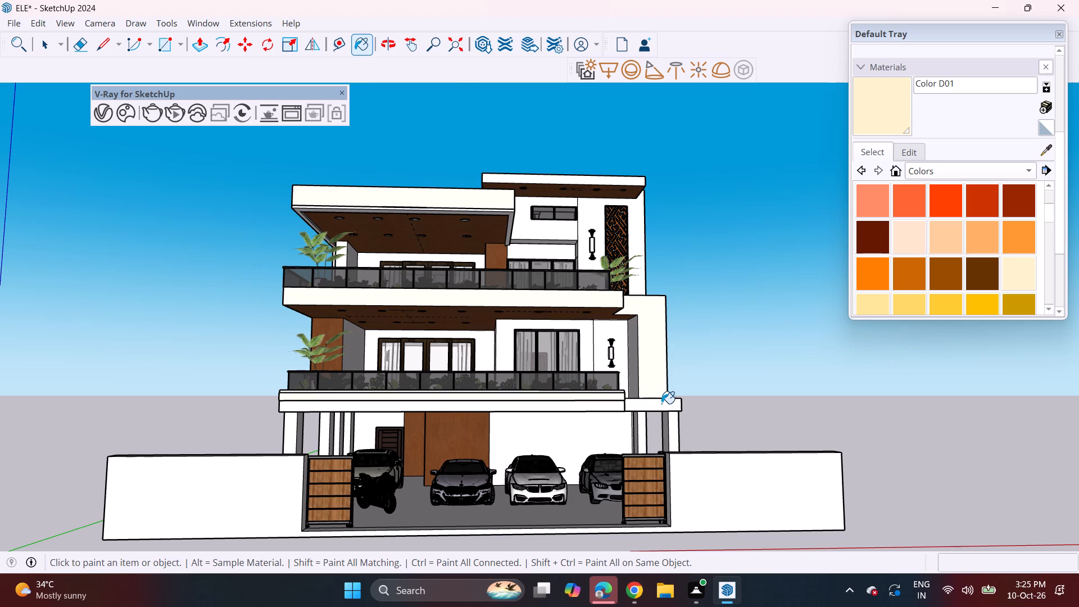
left_click(661, 404)
Paint the parking area's front columns and white back-wall sections with Color D01.
left_click(673, 429)
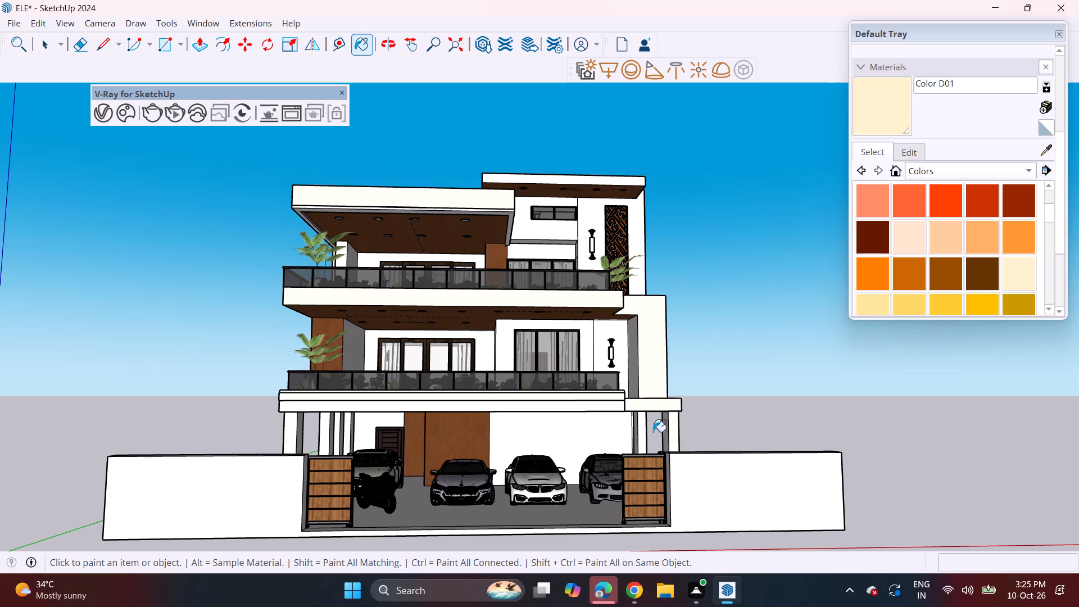
double_click(644, 434)
left_click(588, 443)
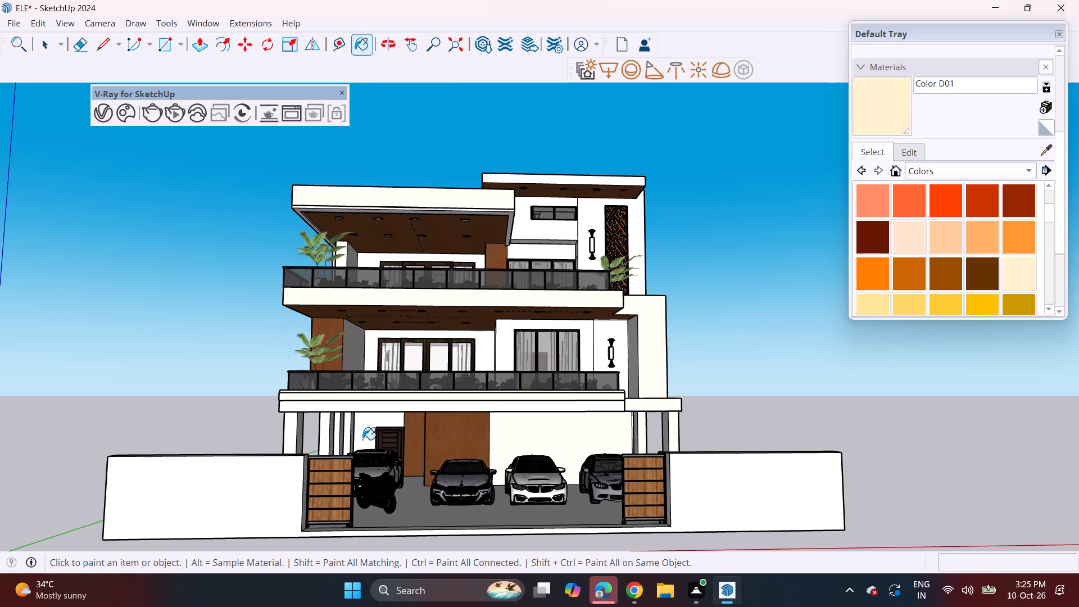
left_click(362, 440)
left_click(349, 432)
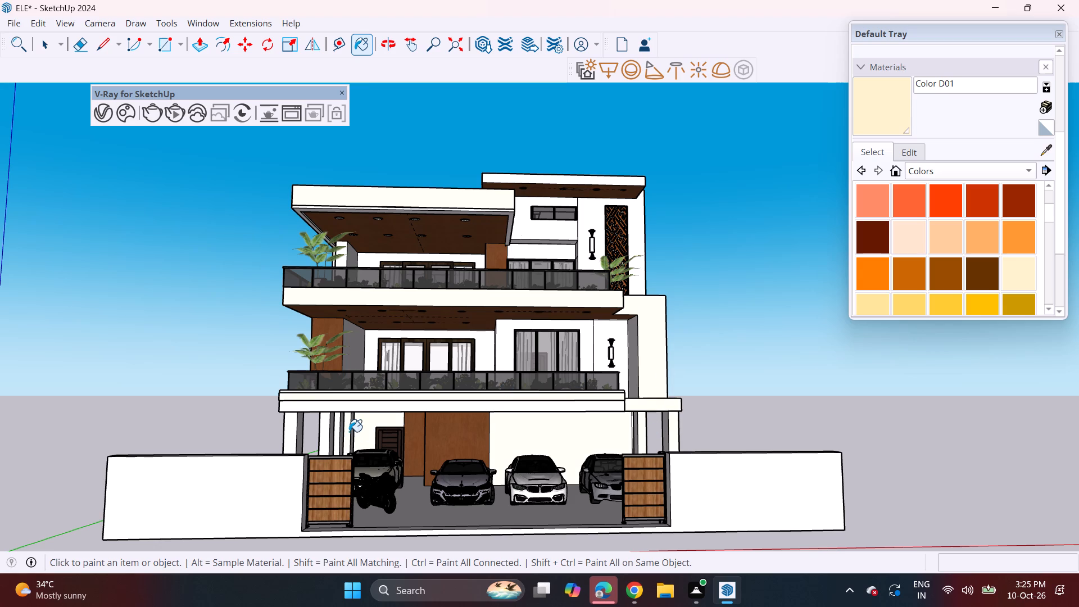
left_click(337, 433)
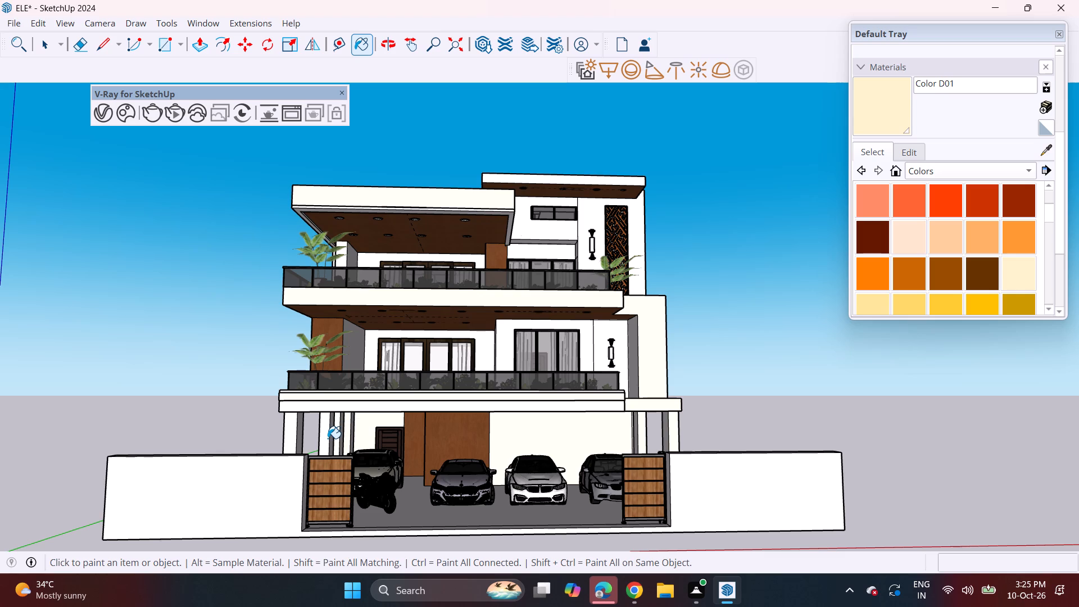
left_click(328, 438)
left_click(296, 440)
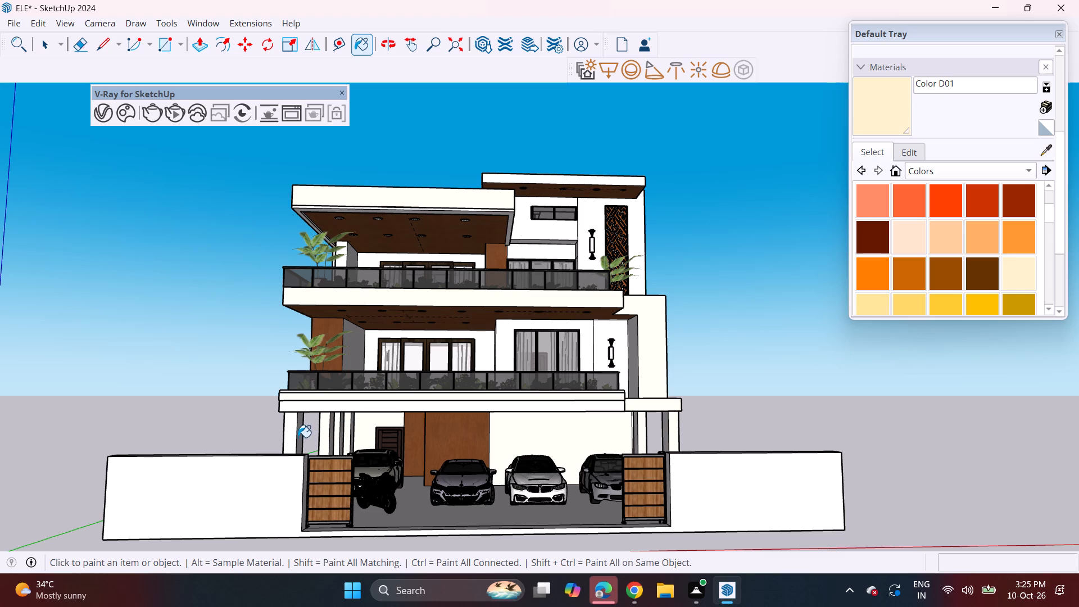
double_click(298, 437)
Paint the shaded side faces of the parking area's left-hand row of columns with Color D01.
middle_click_drag(310, 432, 306, 416)
scroll(336, 435, "up", 8)
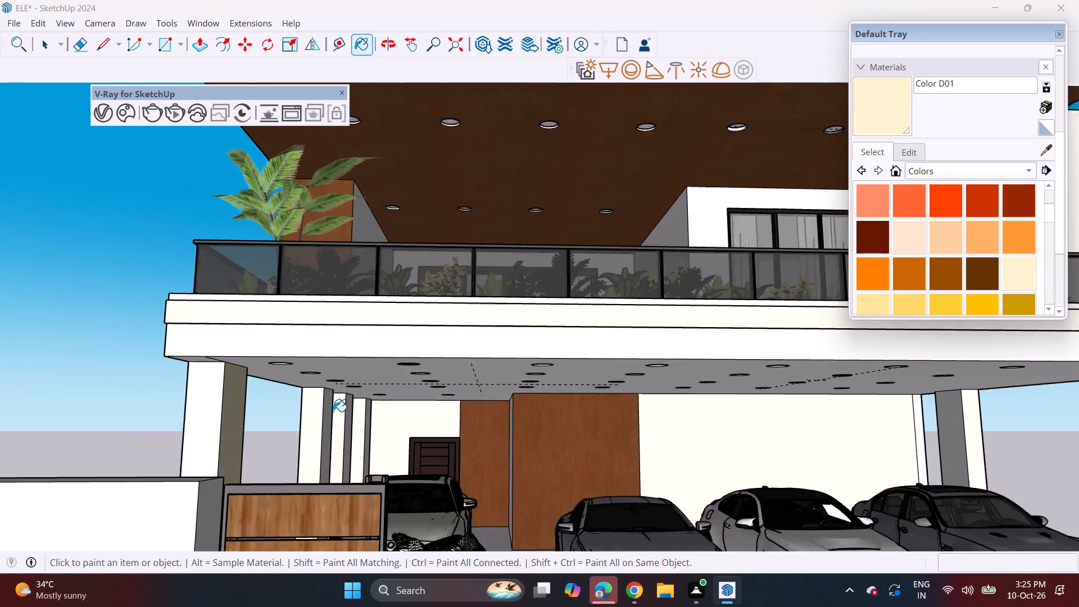
left_click(327, 437)
left_click(352, 434)
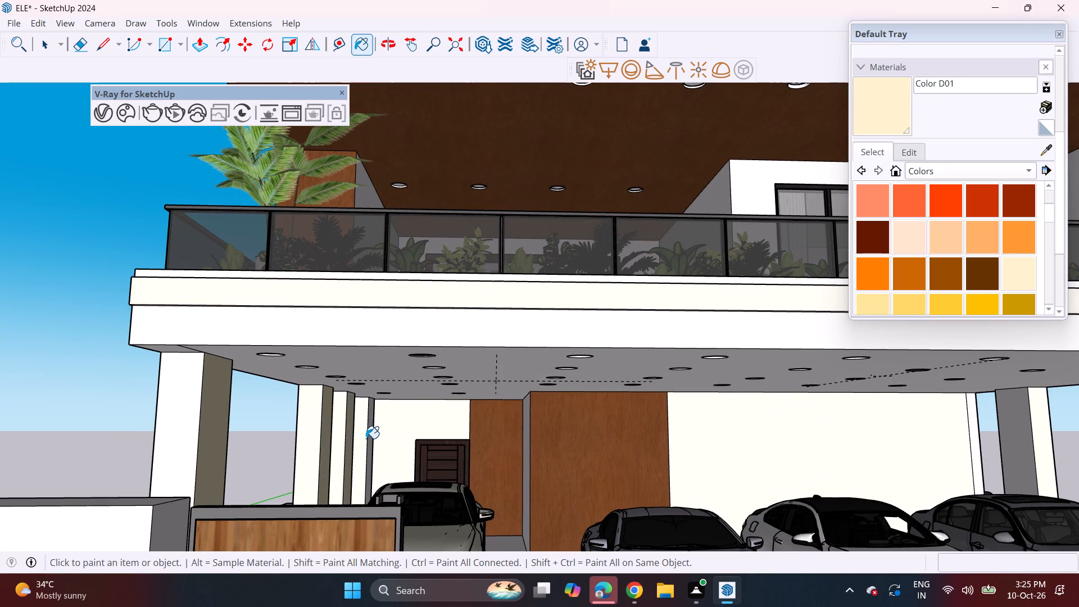
left_click(371, 445)
Paint the parking area's ceiling underside with Color D01.
scroll(294, 379, "down", 3)
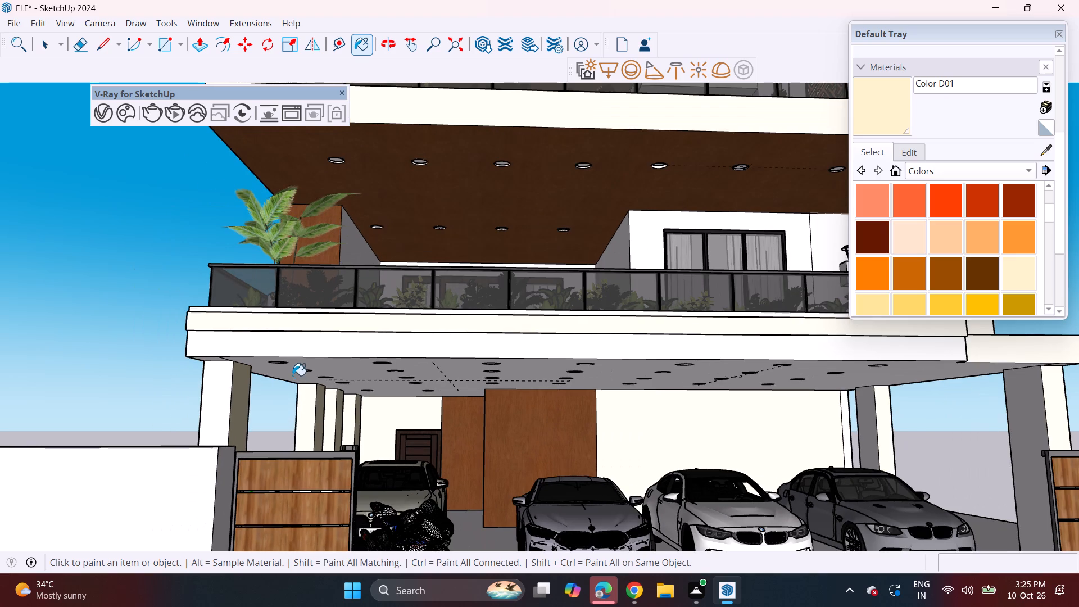
left_click(293, 375)
left_click(294, 357)
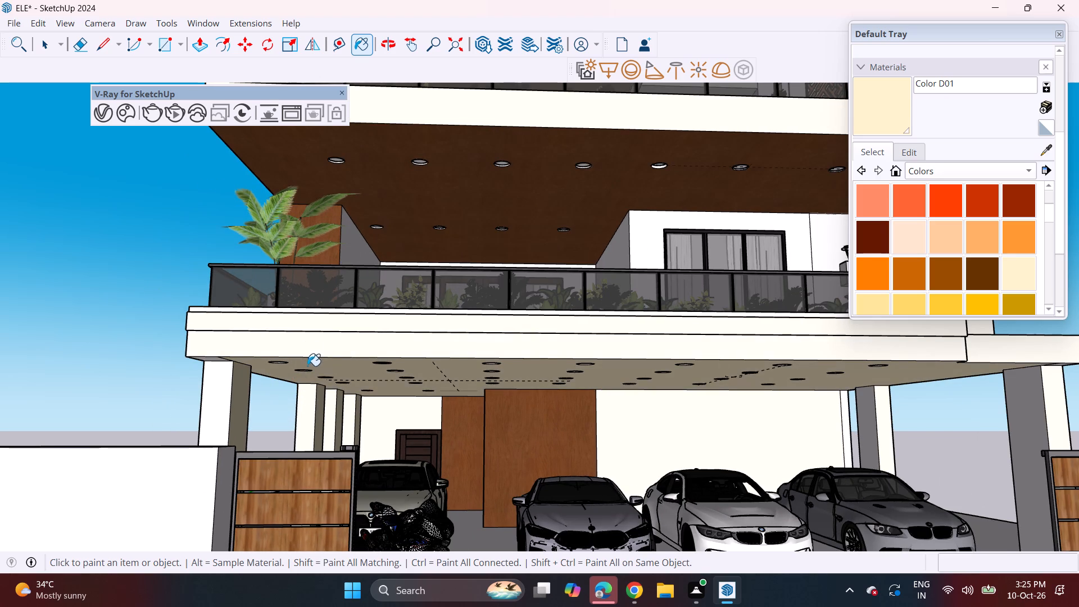
Paint the first-floor balcony slab's upper front band and the thin strip above it with Color M05.
scroll(964, 232, "down", 5)
left_click(951, 173)
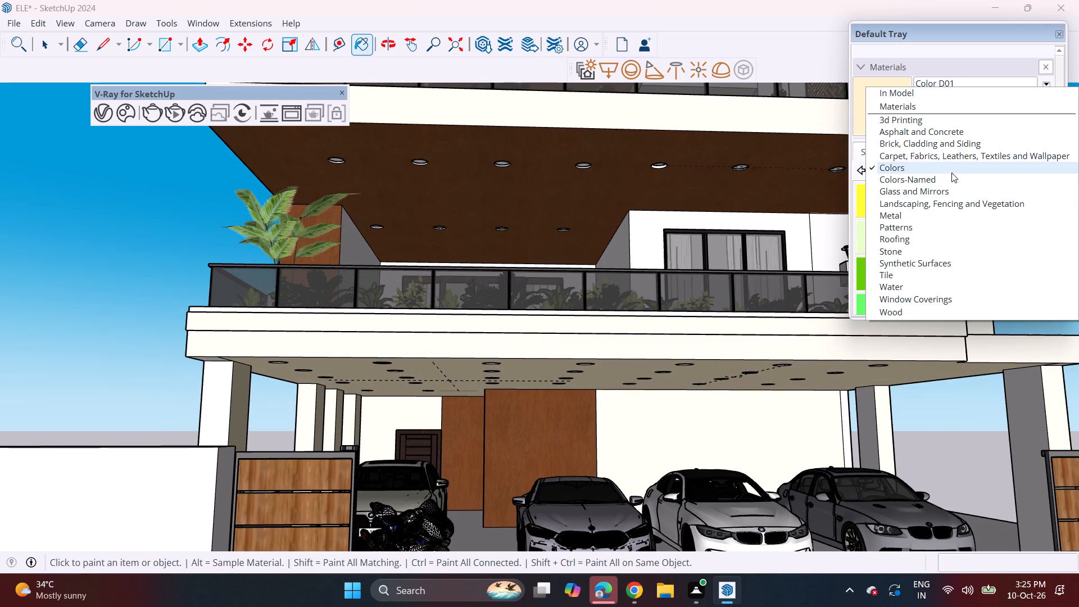
scroll(920, 219, "down", 4)
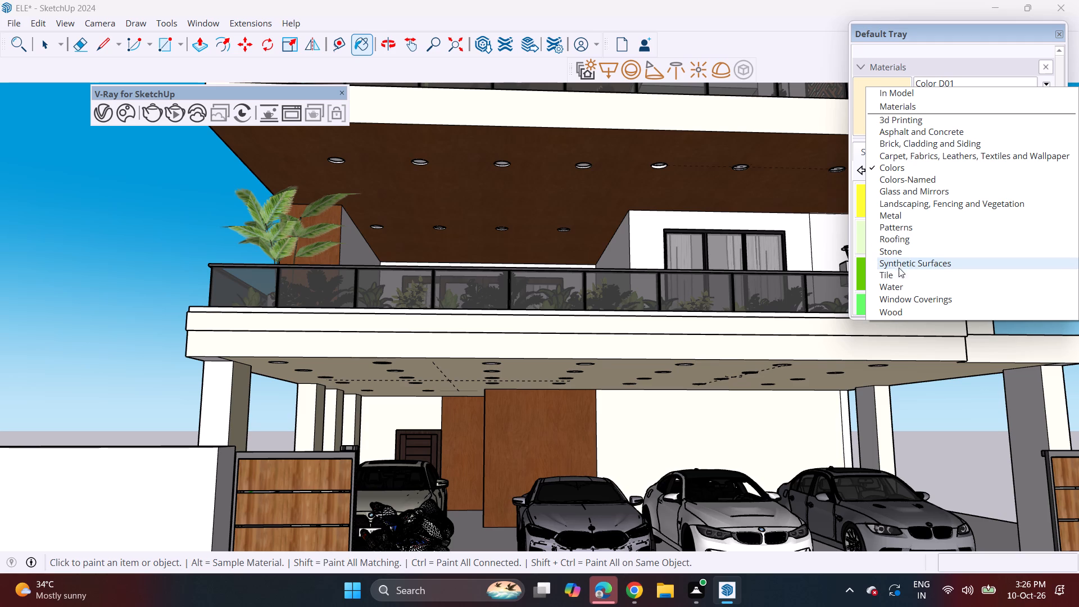
scroll(972, 249, "down", 1)
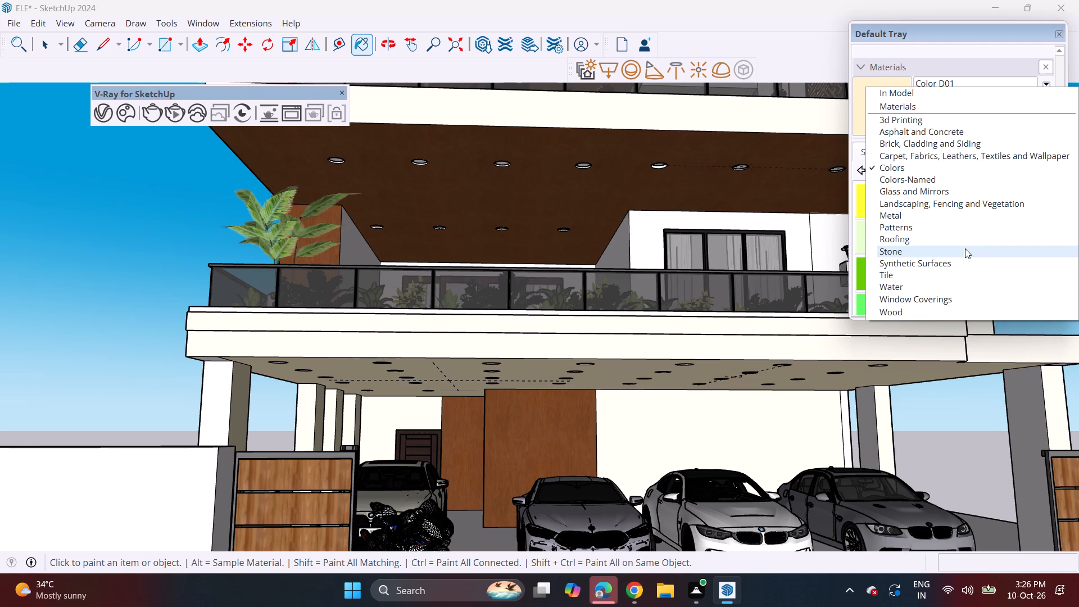
left_click(917, 161)
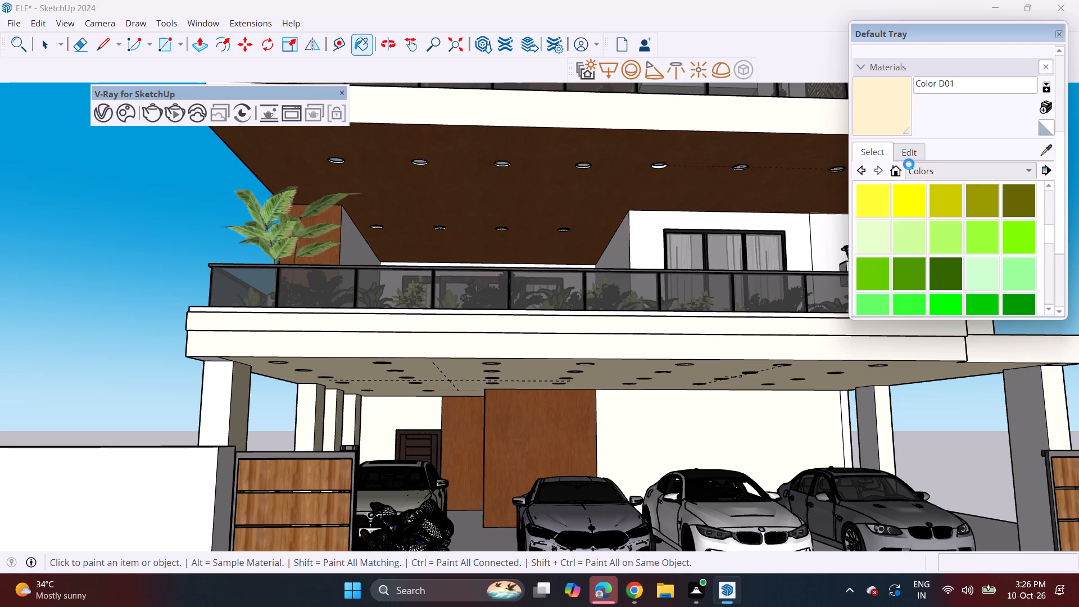
double_click(926, 173)
left_click(923, 169)
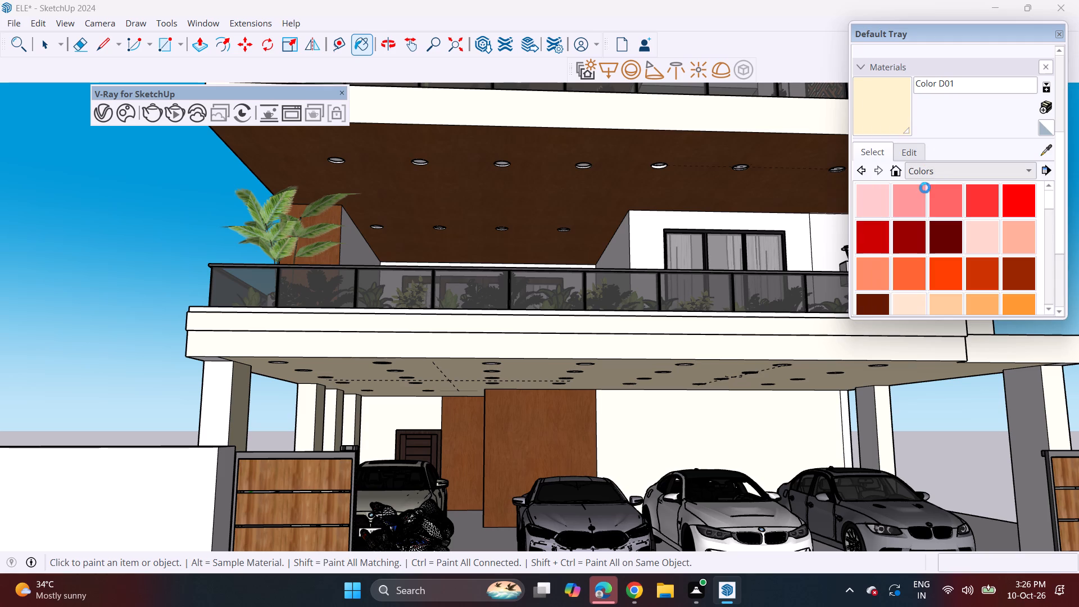
scroll(919, 222, "down", 13)
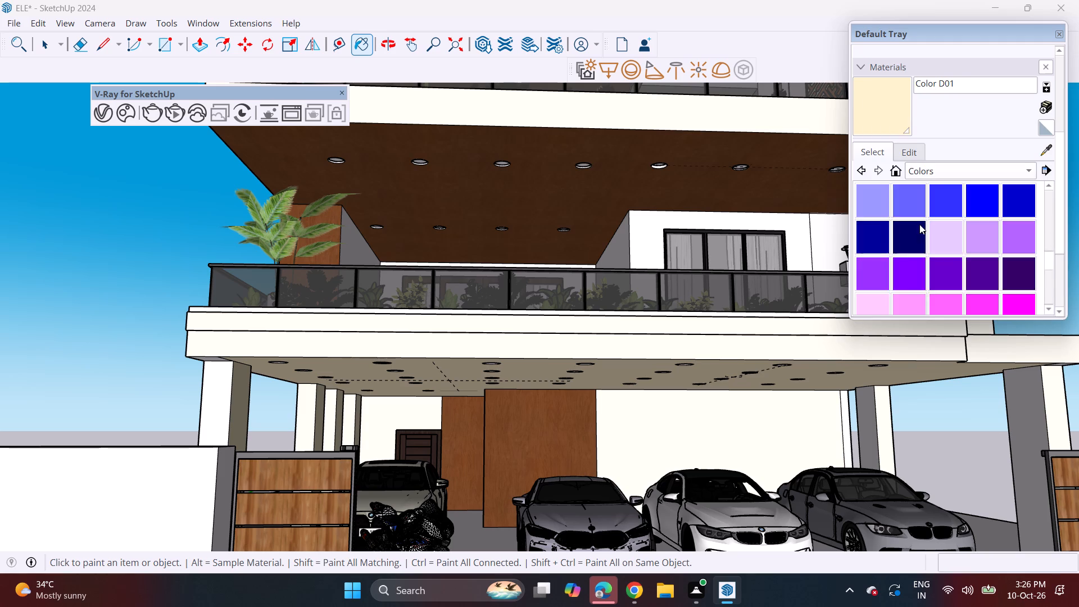
scroll(919, 224, "down", 11)
scroll(926, 216, "up", 2)
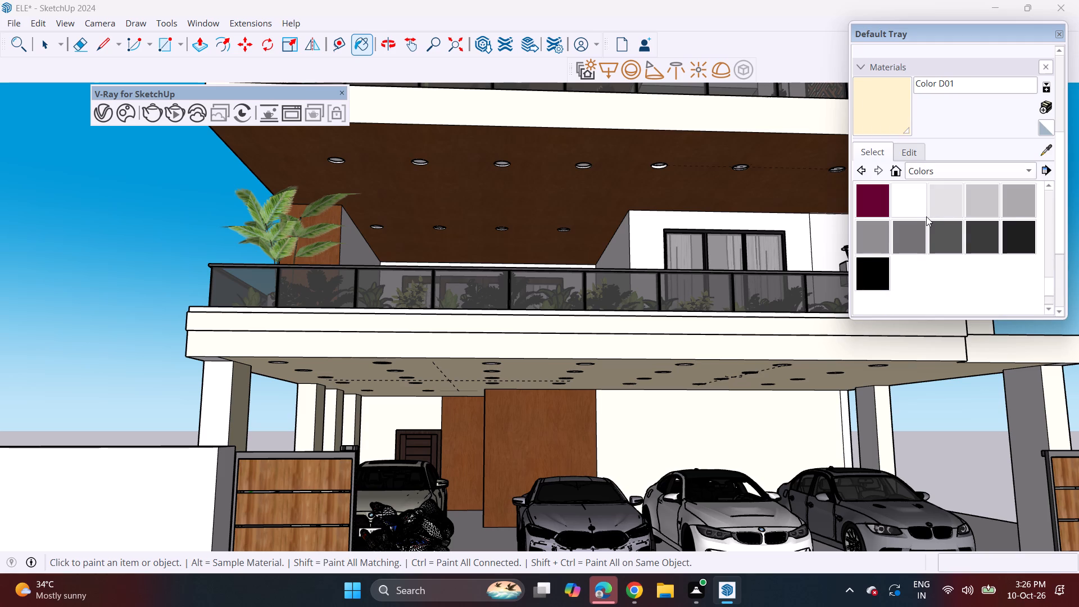
left_click(915, 240)
left_click(653, 325)
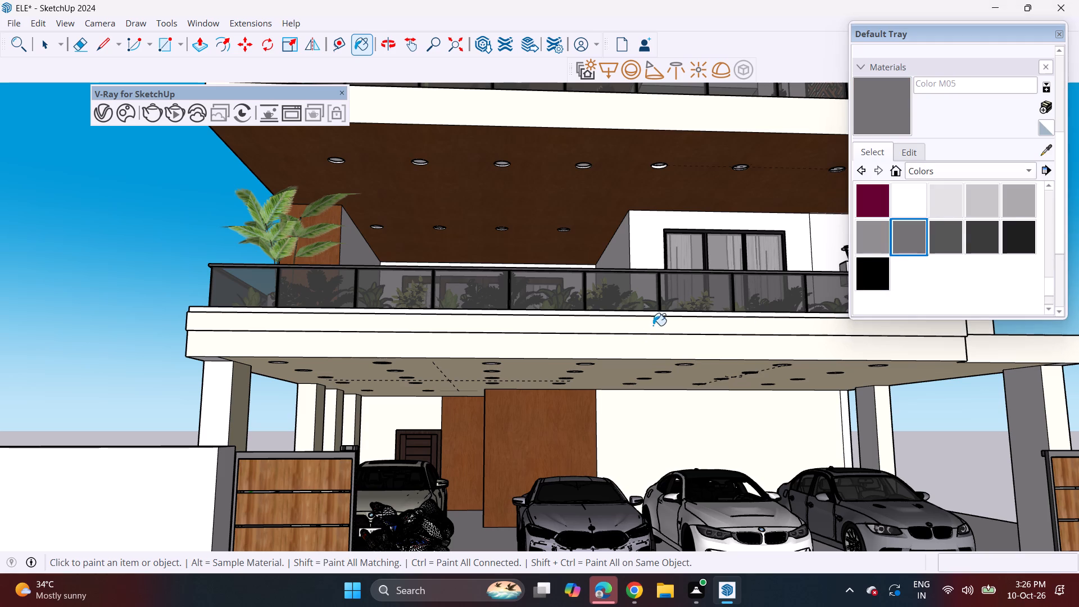
middle_click_drag(645, 326, 629, 357)
scroll(637, 337, "up", 3)
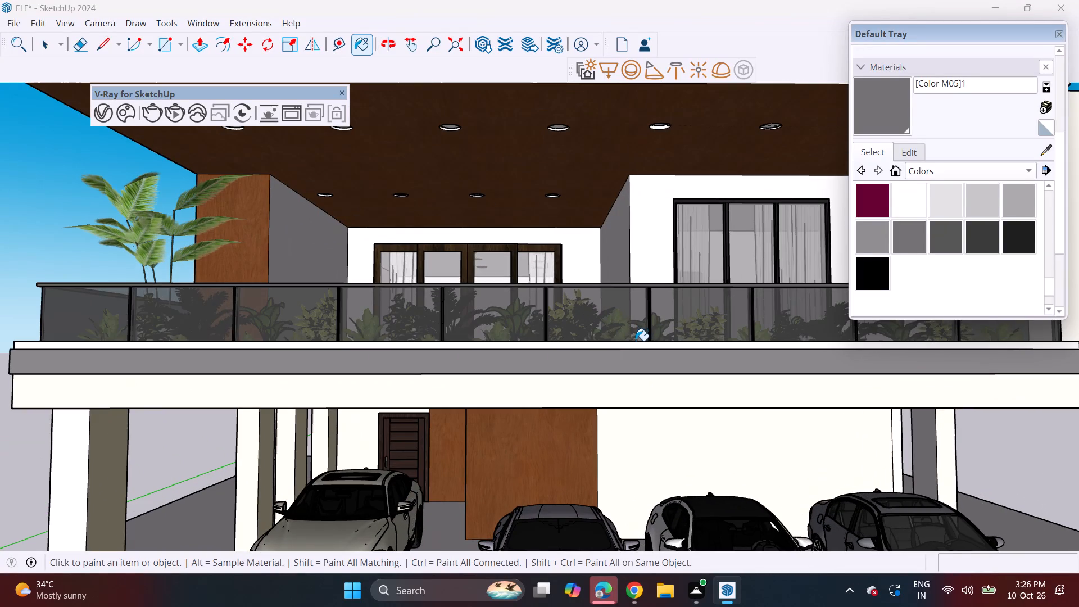
left_click(637, 345)
Sample Wood Veneer 01 from the first-floor feature wall and paint the adjoining gray side wall with it.
scroll(641, 342, "down", 5)
middle_click_drag(262, 381, 265, 366)
scroll(265, 366, "down", 3)
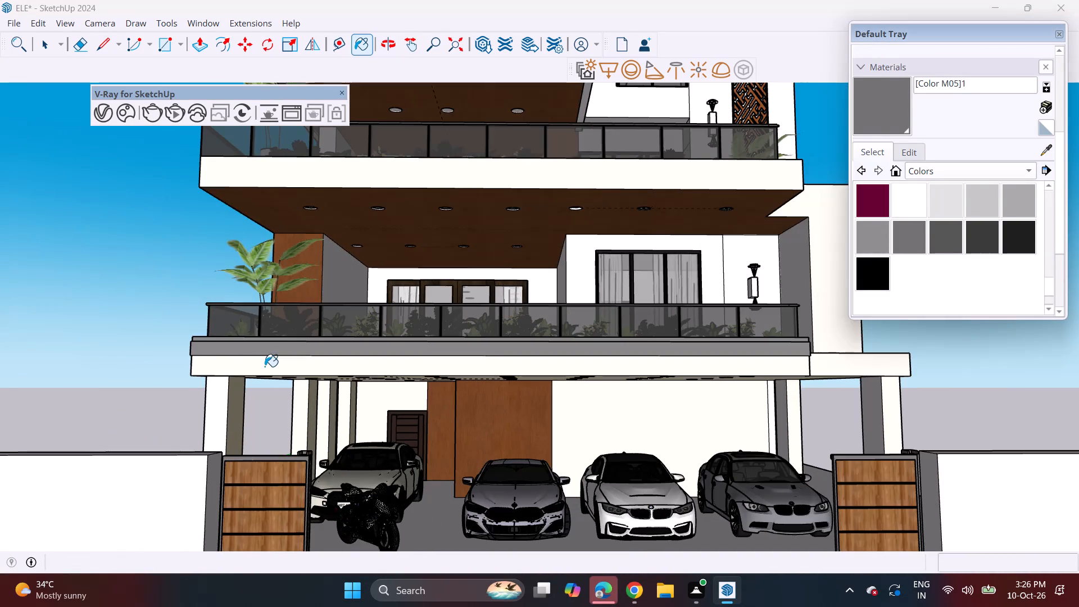
scroll(406, 366, "down", 2)
middle_click_drag(408, 372, 346, 404, "shift")
scroll(348, 402, "down", 2)
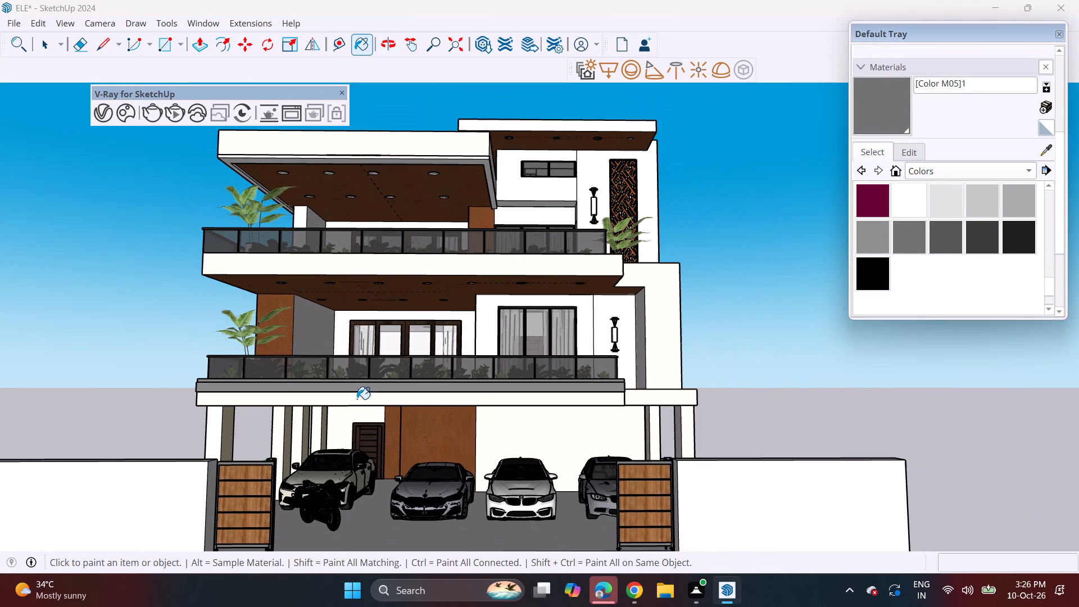
left_click(1043, 153)
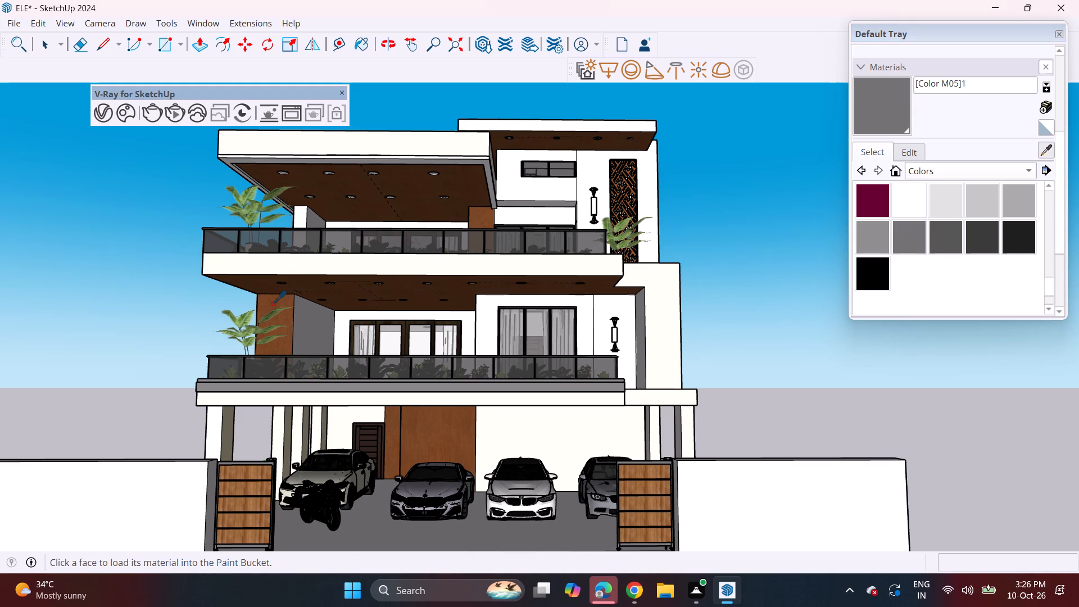
left_click(271, 303)
left_click(306, 314)
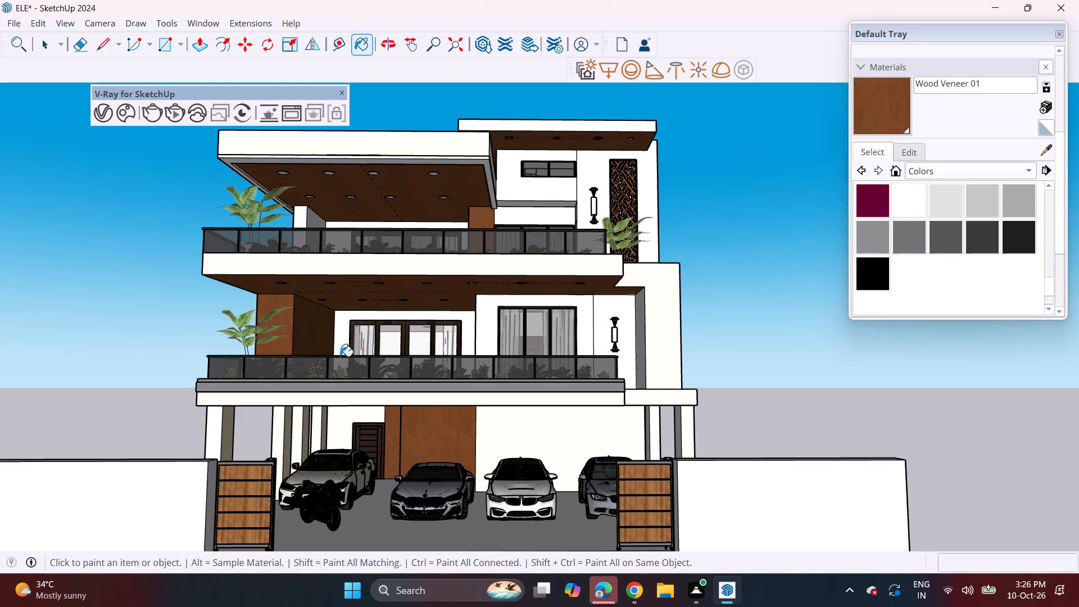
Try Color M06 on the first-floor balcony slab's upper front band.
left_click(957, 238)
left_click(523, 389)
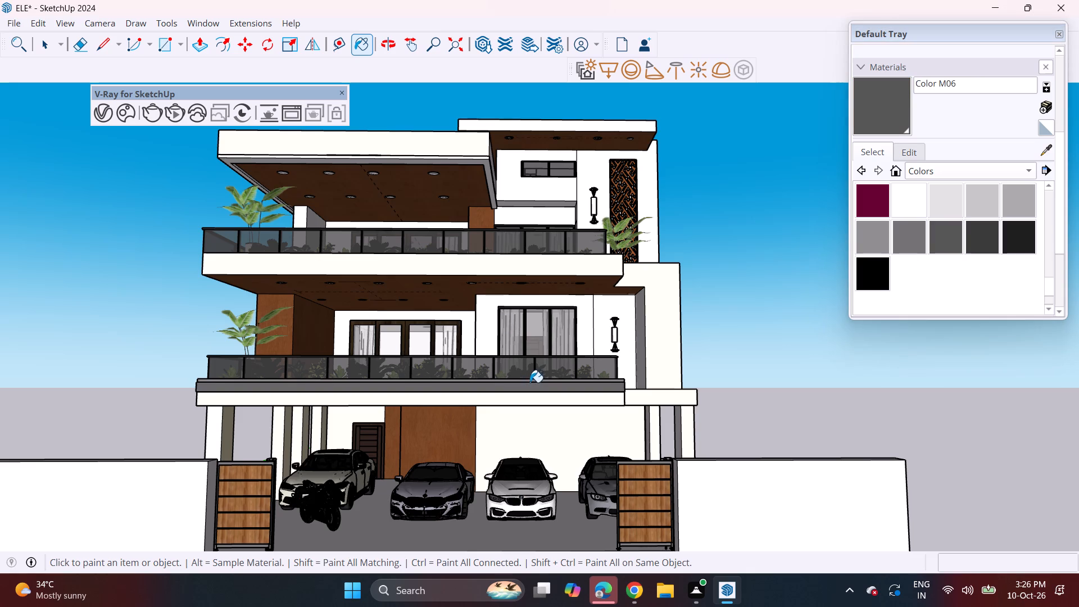
Paint the first-floor balcony slab's upper front band with Color M07.
left_click(983, 241)
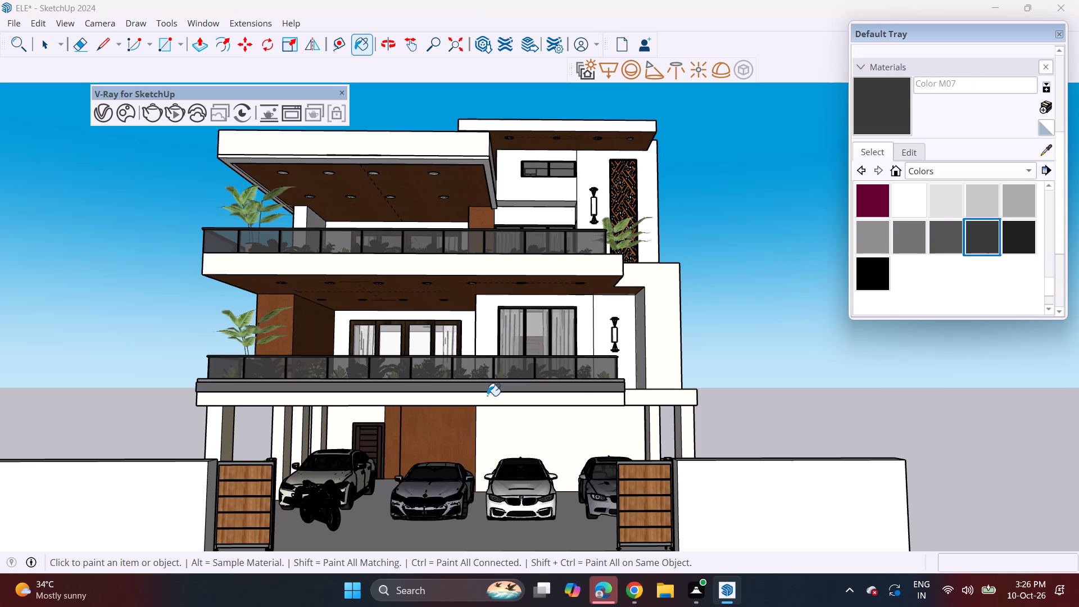
left_click(497, 385)
scroll(499, 384, "up", 4)
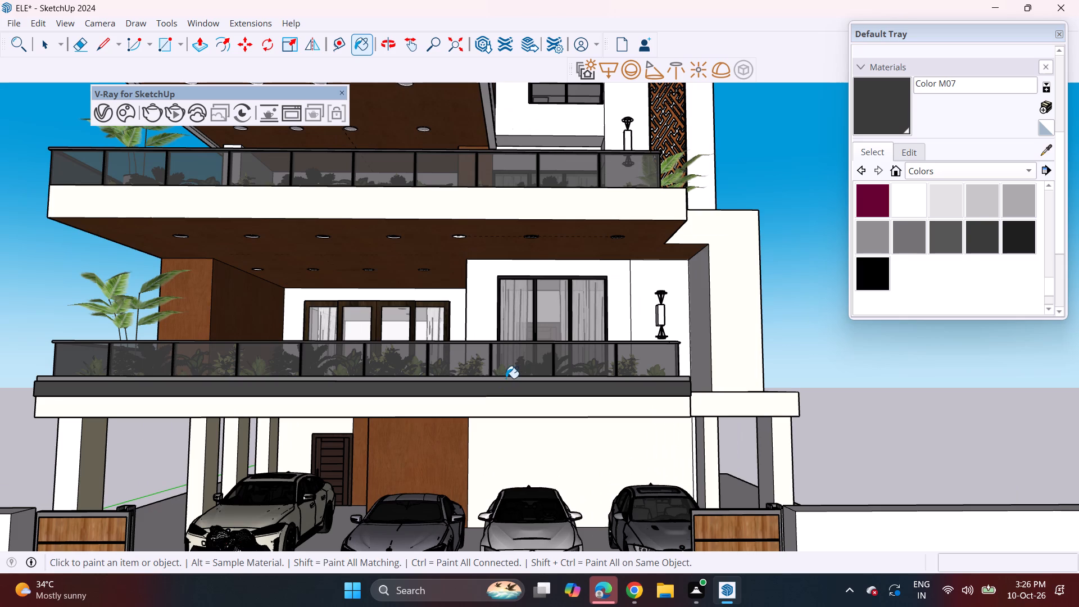
Paint the thin strip above the first-floor balcony band and the projecting frame wall beside the balcony with Color M07.
left_click(506, 378)
scroll(514, 379, "down", 2)
left_click(692, 318)
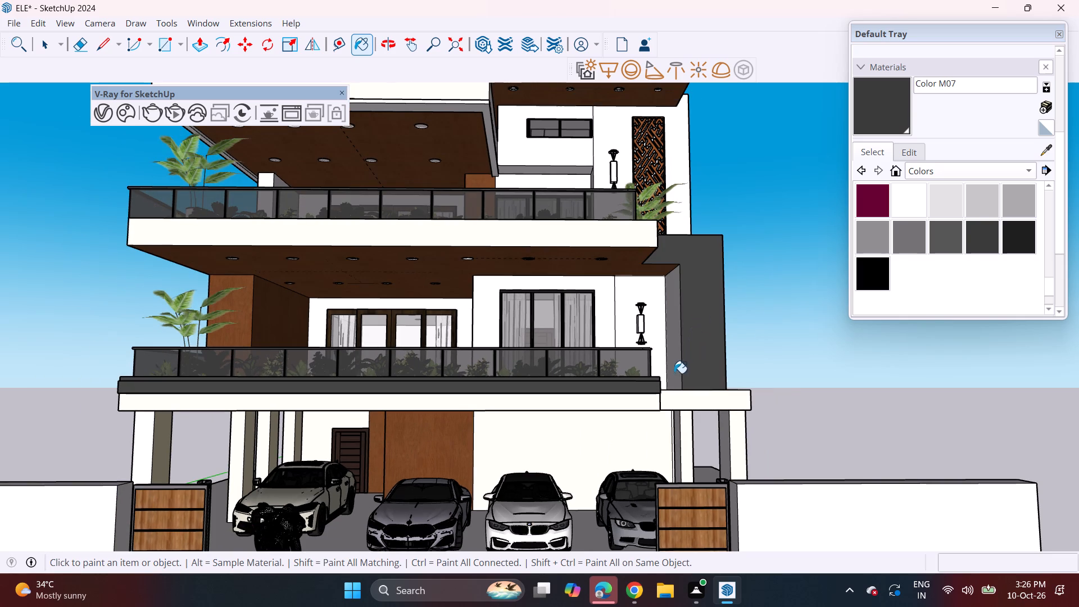
Push/pull the top of the first-floor ledge beside the balcony up about 10 inches, level with the balcony slab.
scroll(679, 384, "up", 2)
middle_click_drag(688, 385, 675, 389)
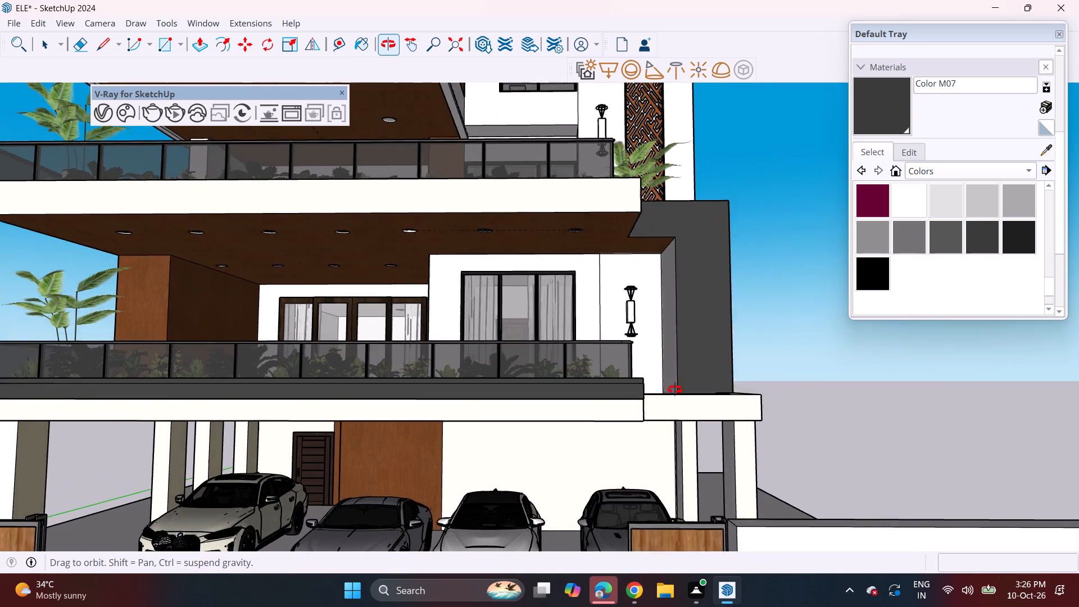
middle_click_drag(675, 389, 574, 410)
scroll(554, 413, "up", 4)
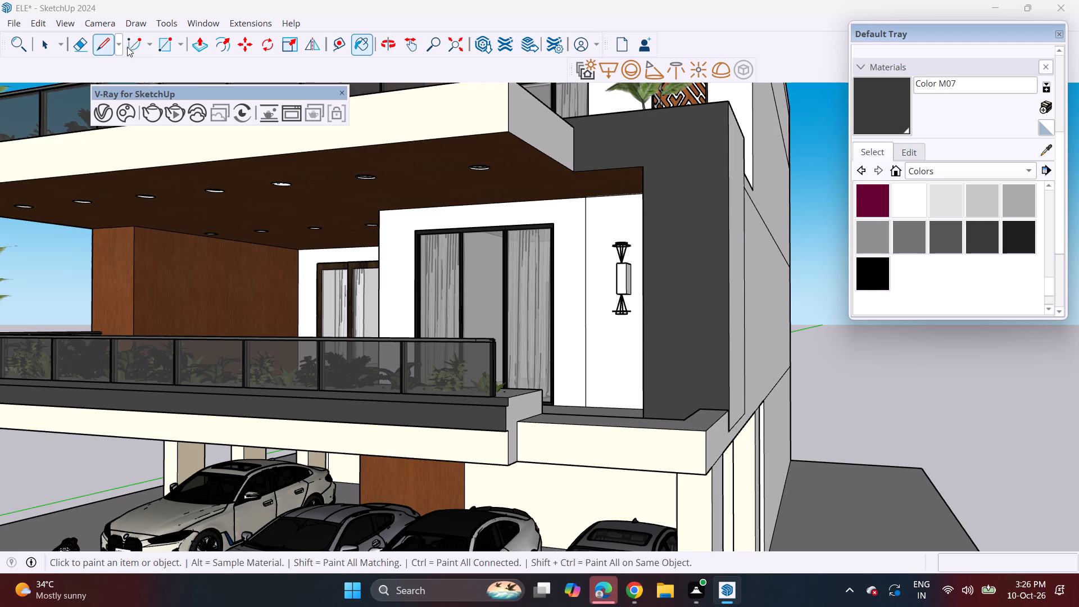
left_click(201, 43)
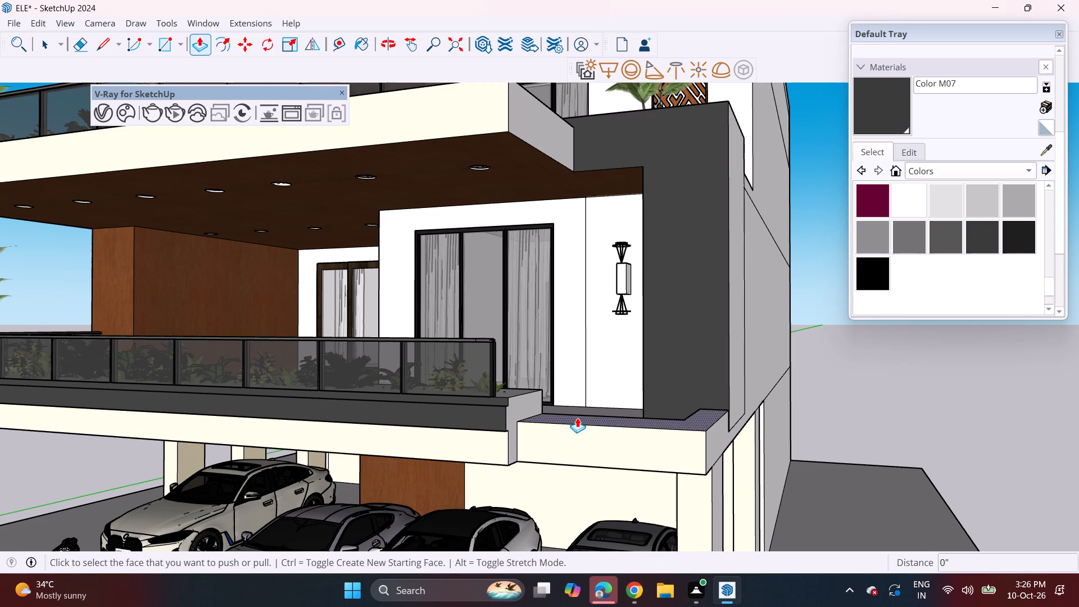
left_click(577, 418)
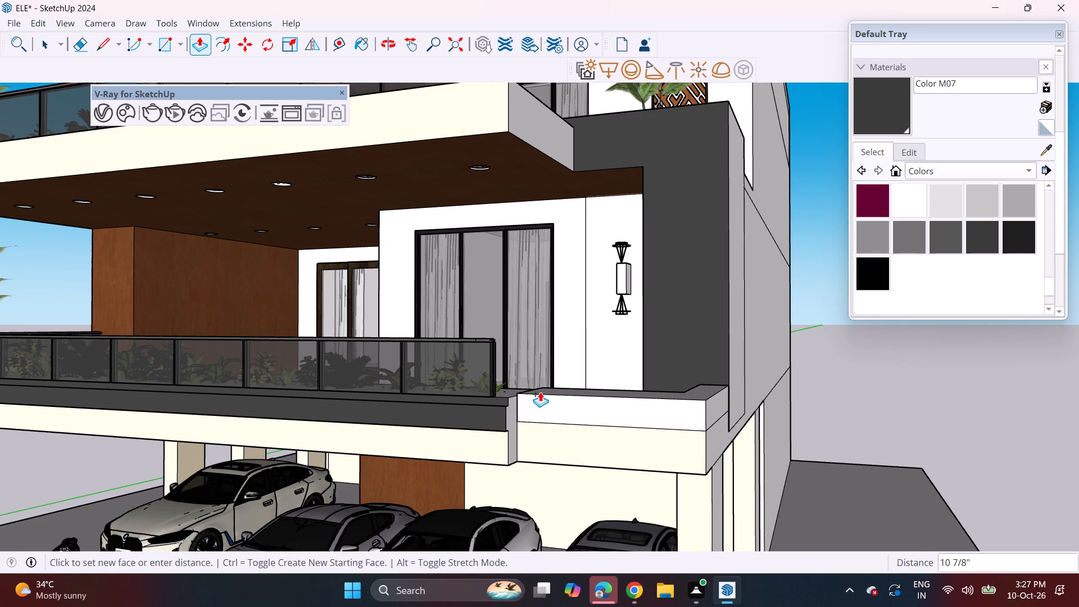
left_click(516, 392)
Draw an edge about 9 inches long across the balcony slab's end face, continuing the band line to the raised ledge.
middle_click_drag(522, 430, 578, 430)
scroll(588, 418, "down", 3)
middle_click_drag(730, 363, 600, 369)
scroll(447, 414, "up", 6)
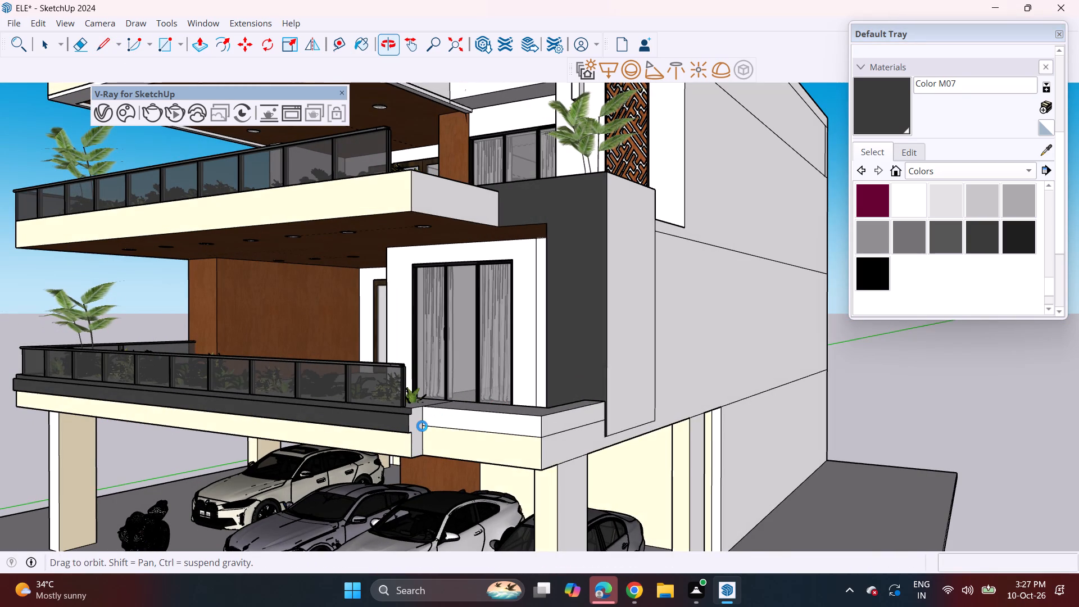
scroll(422, 426, "up", 2)
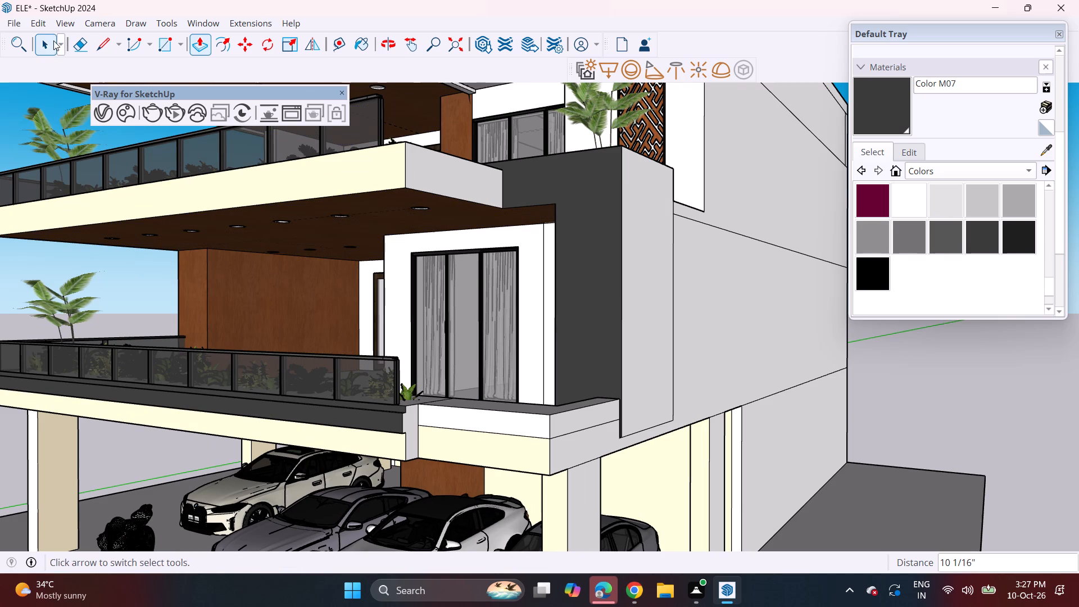
left_click(92, 44)
double_click(111, 44)
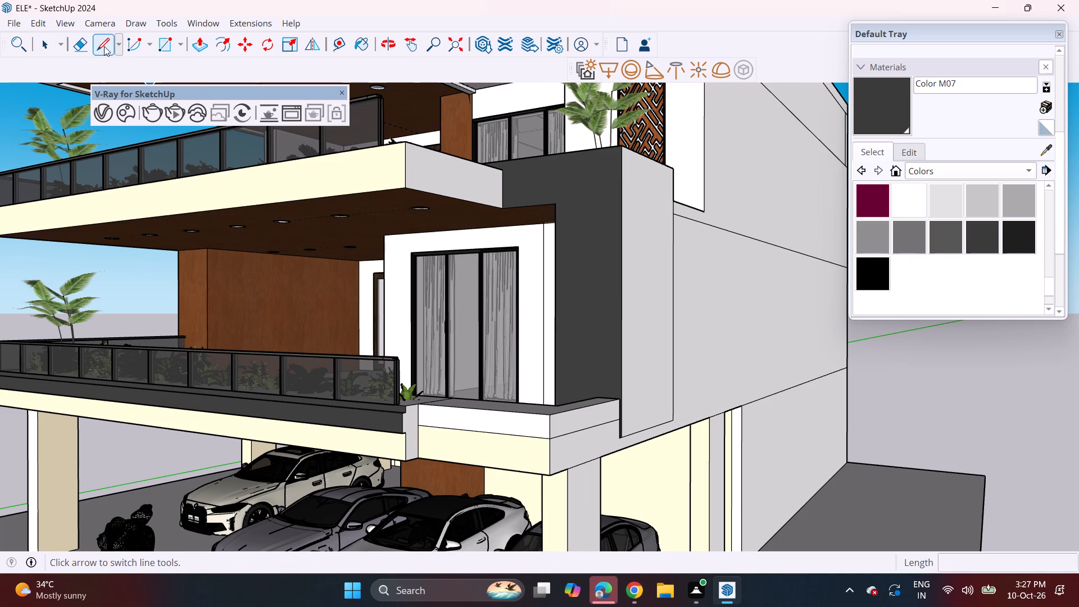
left_click(104, 46)
left_click_drag(407, 432, 414, 428)
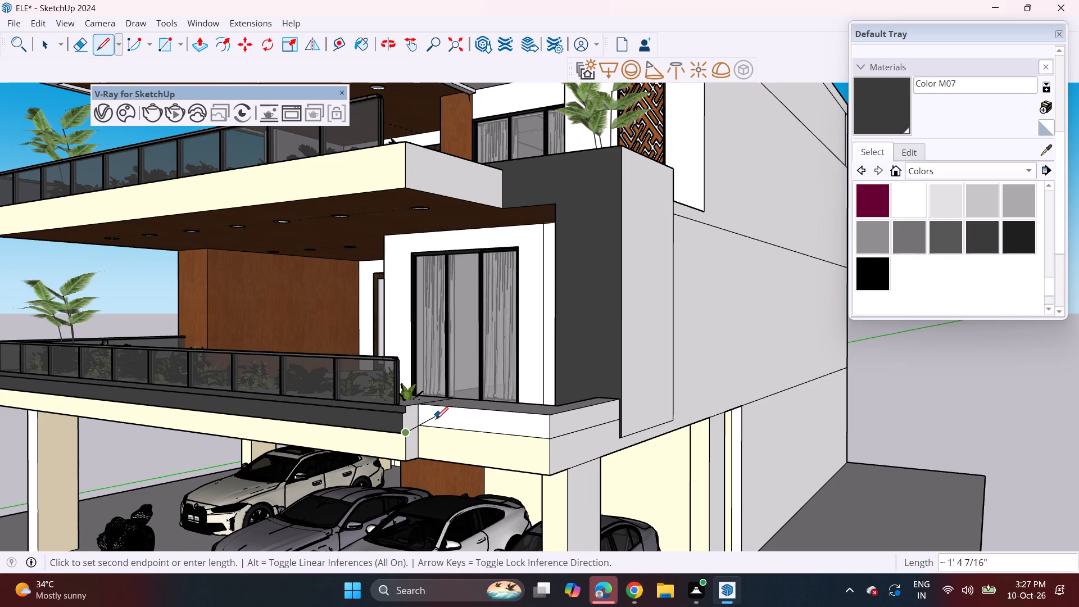
left_click(419, 427)
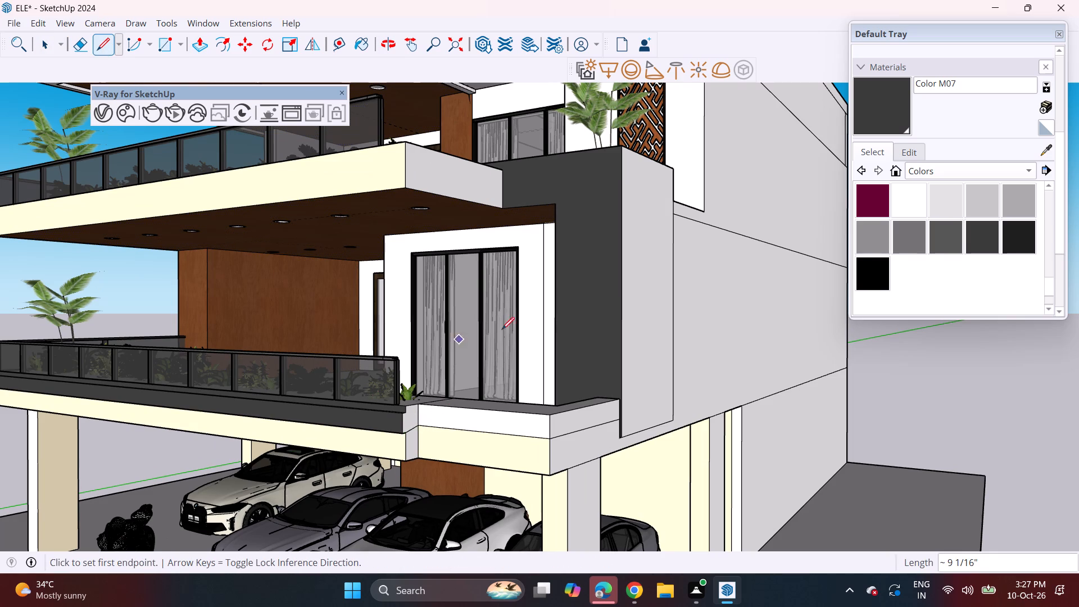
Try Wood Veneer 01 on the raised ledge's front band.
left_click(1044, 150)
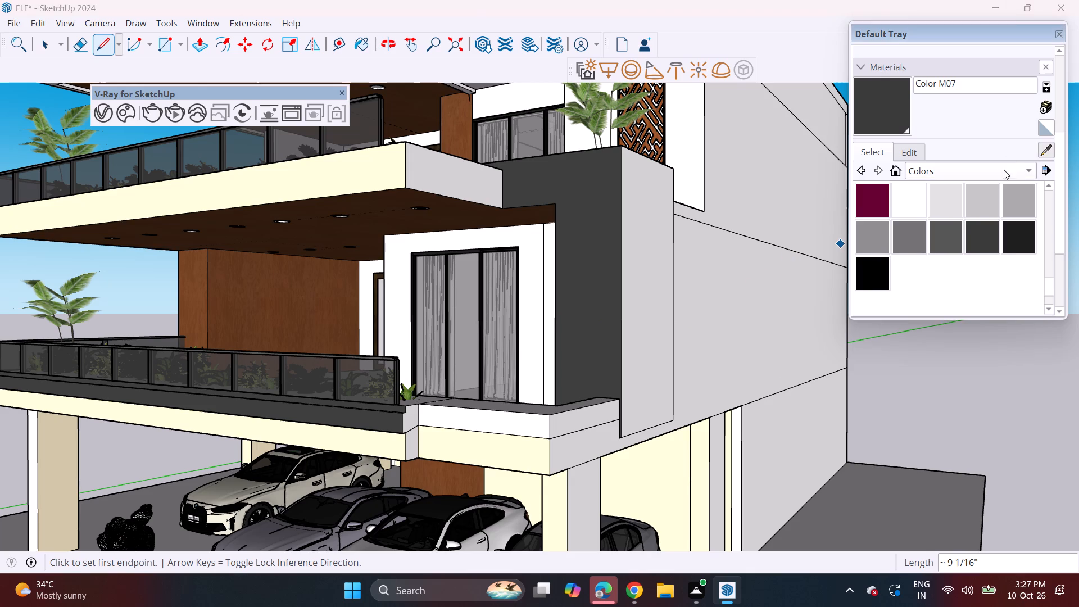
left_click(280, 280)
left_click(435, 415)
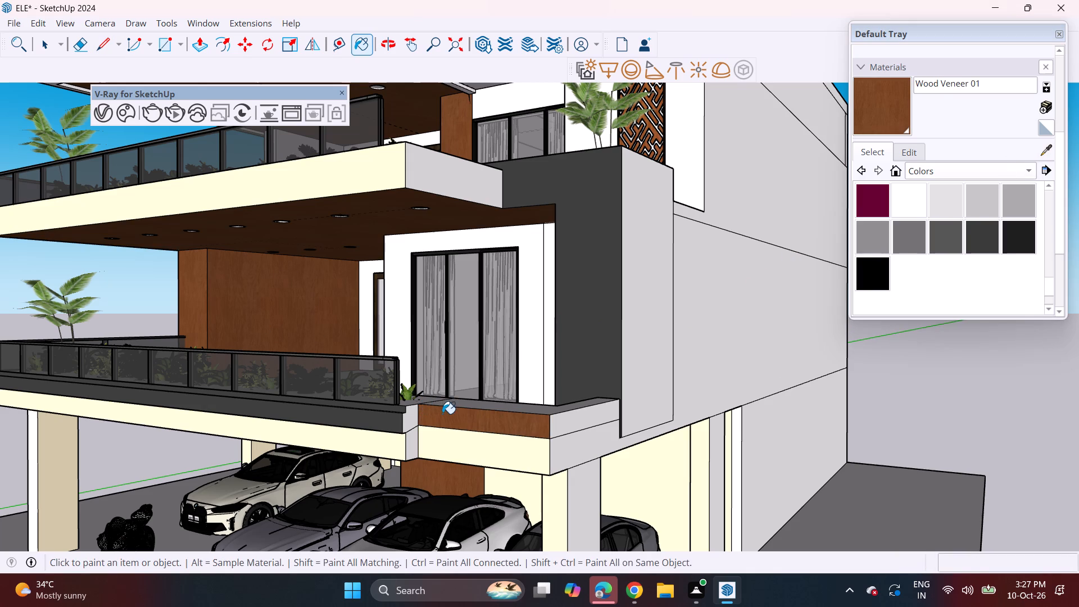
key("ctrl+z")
Sample Color M07 from the balcony band and paint the raised ledge's front and side bands and the slab's upper end face.
left_click(1040, 156)
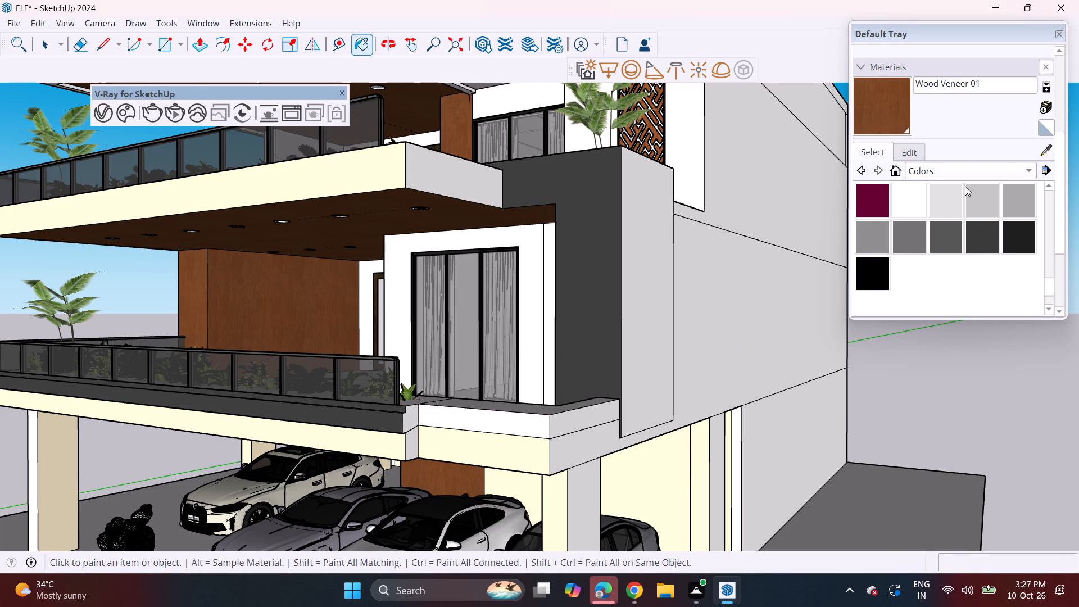
left_click(380, 415)
left_click(423, 415)
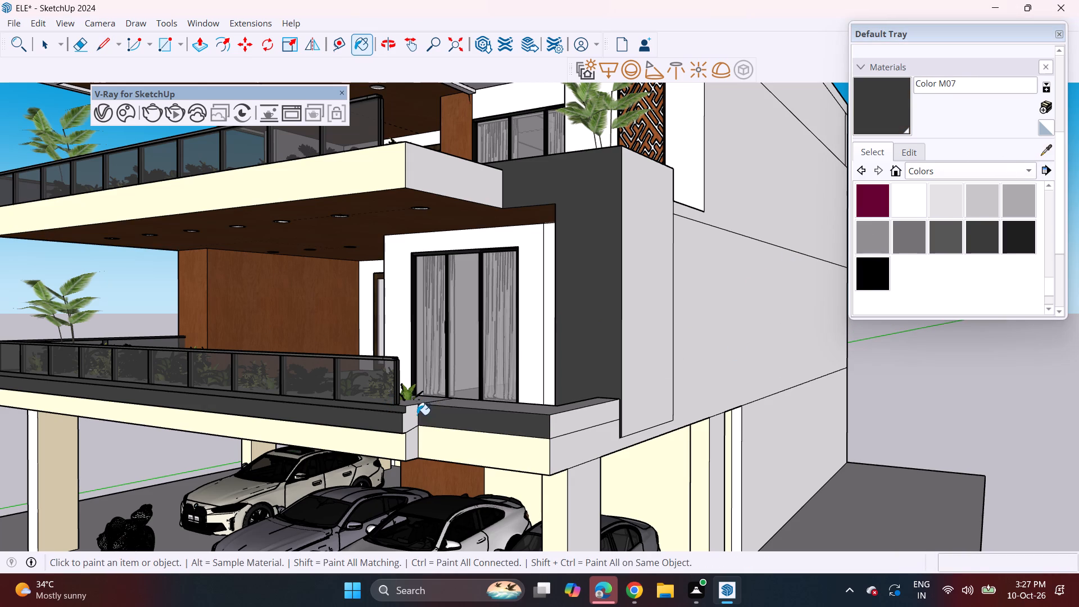
left_click(417, 415)
left_click(555, 420)
Draw a horizontal line along the base of the front boundary wall left of the gate, from the gate opening to the outer edge.
middle_click_drag(502, 433, 636, 415)
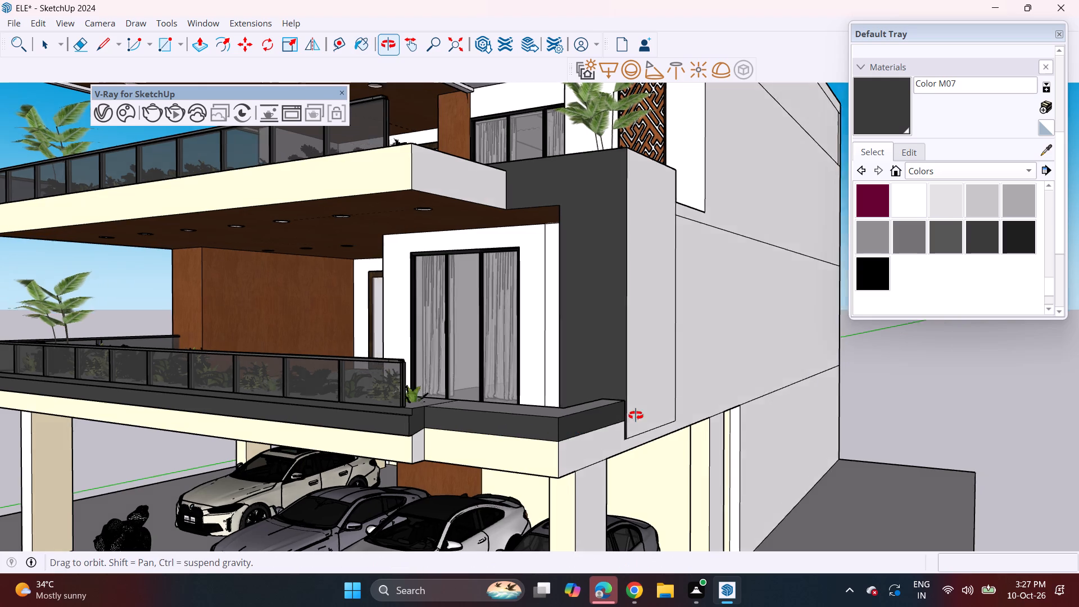
middle_click_drag(636, 415, 656, 413)
scroll(636, 406, "down", 7)
middle_click_drag(624, 445, 622, 423)
scroll(618, 425, "down", 2)
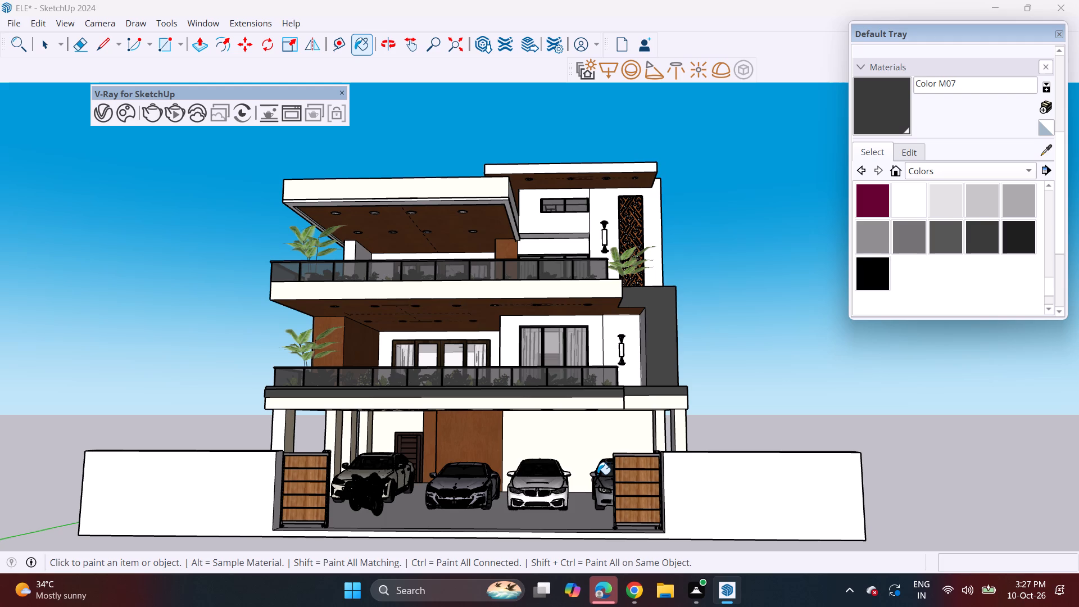
middle_click_drag(404, 515, 434, 440, "shift")
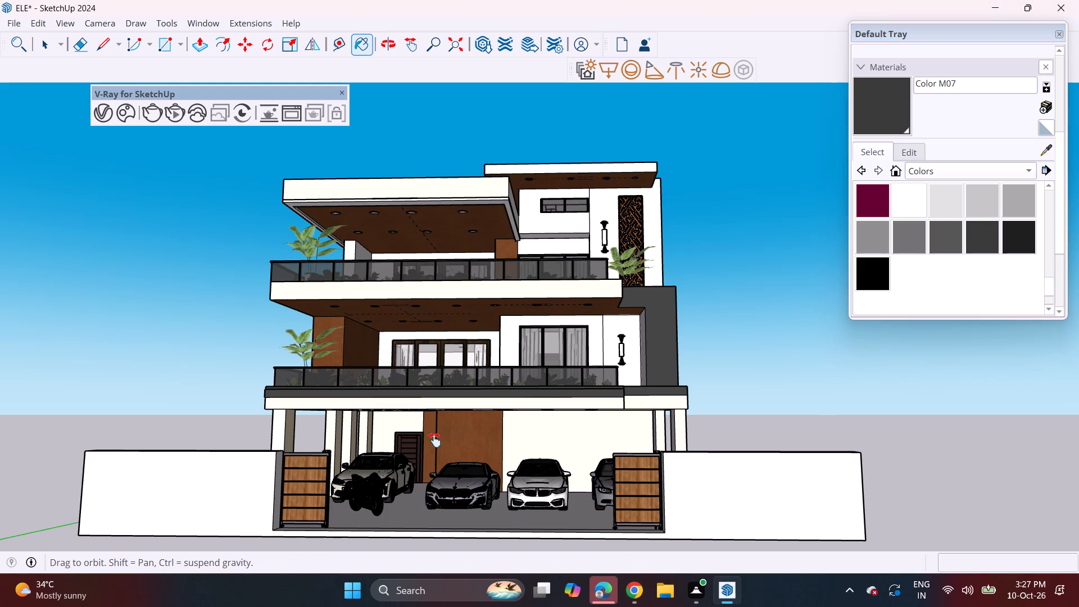
middle_click_drag(434, 440, 446, 416, "shift")
middle_click_drag(443, 445, 437, 487)
key("space")
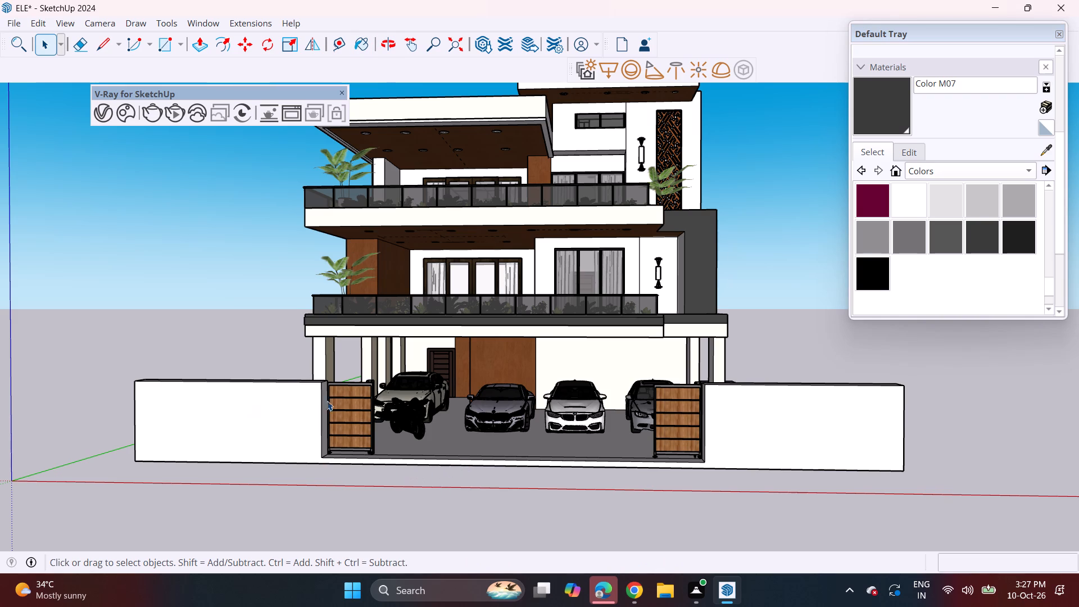
left_click(401, 462)
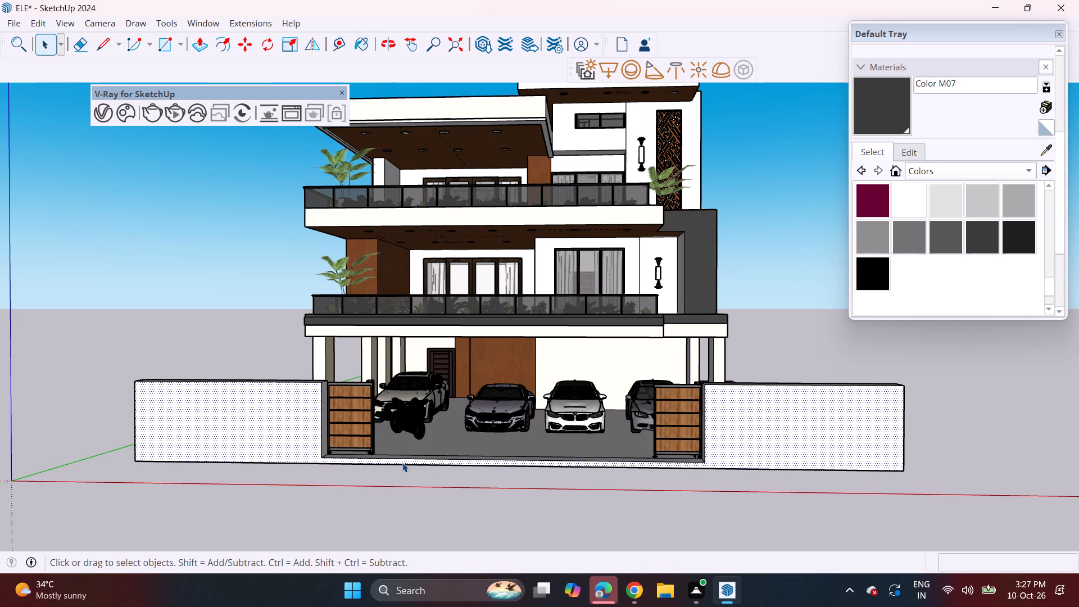
left_click(99, 48)
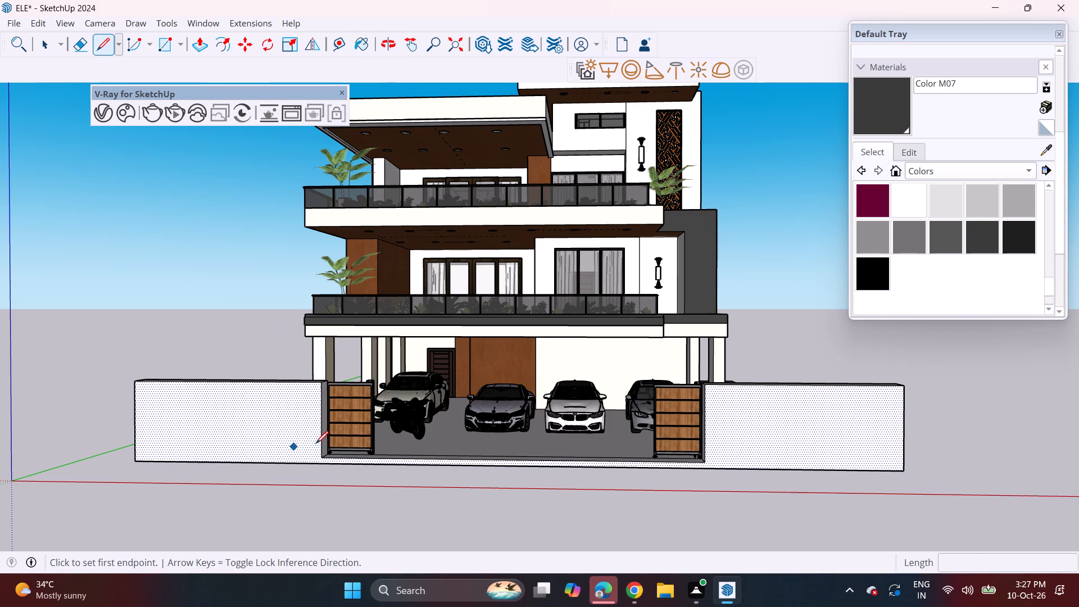
left_click(324, 457)
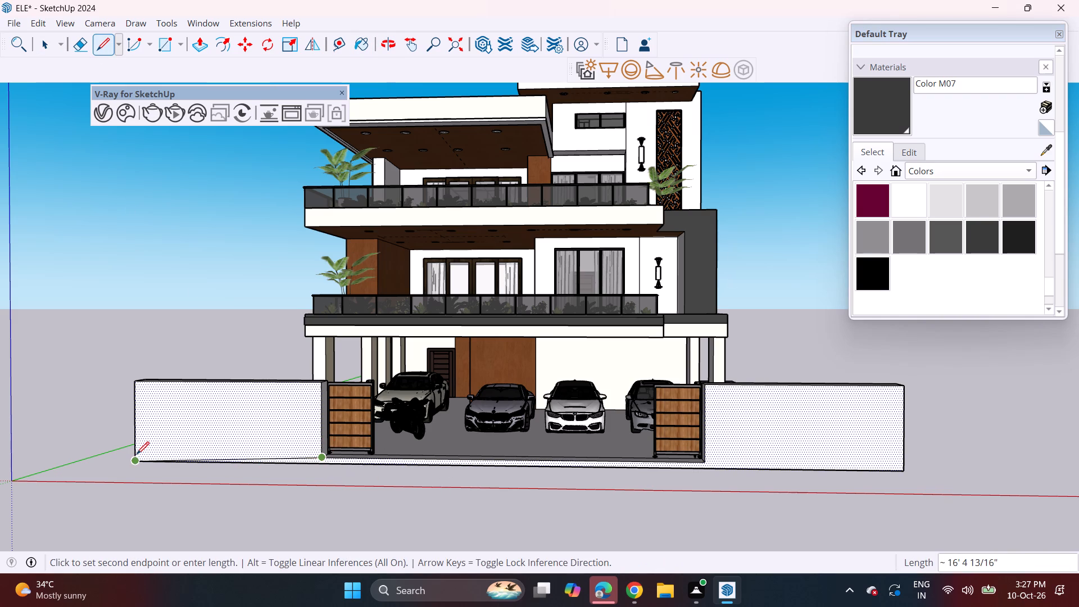
left_click(135, 450)
Draw a matching horizontal line along the base of the boundary wall right of the gate, to its outer edge.
left_click(704, 462)
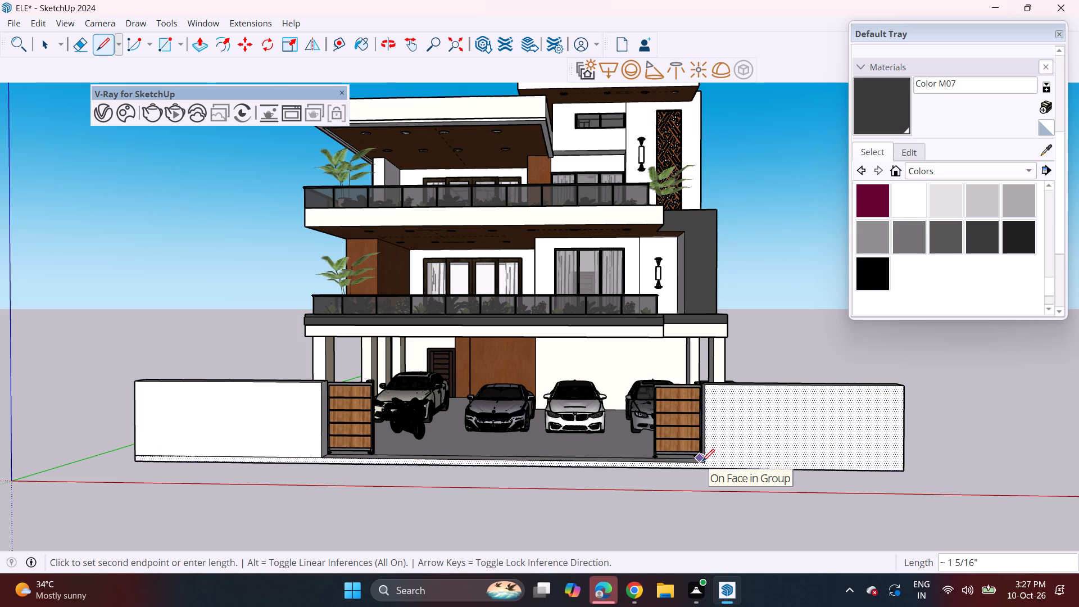
key("Escape")
left_click(707, 465)
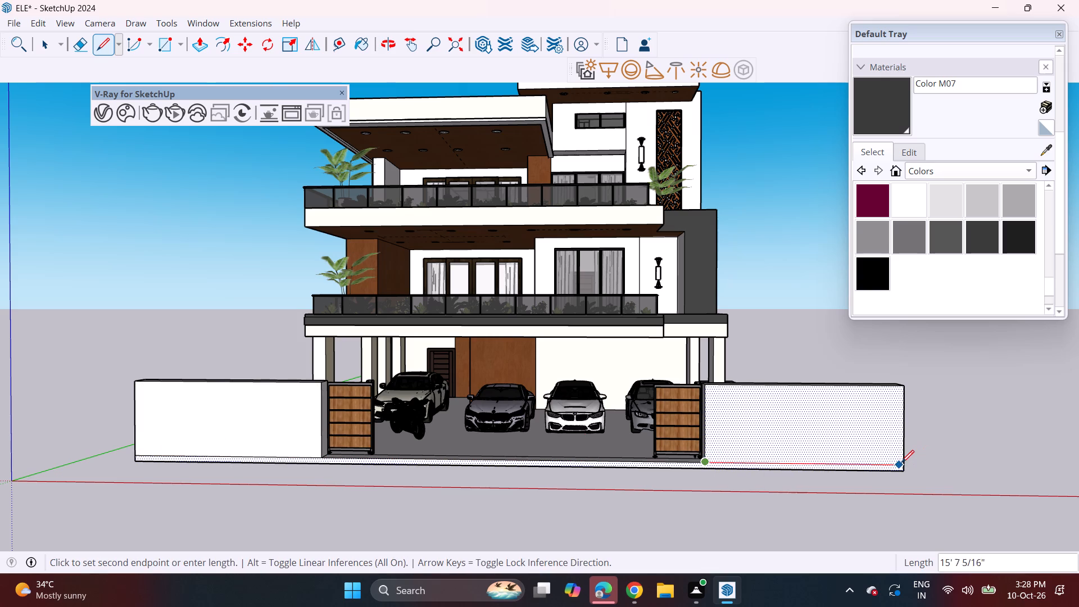
left_click(901, 463)
key("space")
Push/pull the base strip below the boundary wall outward to form a paved apron in front of the gate.
key("p")
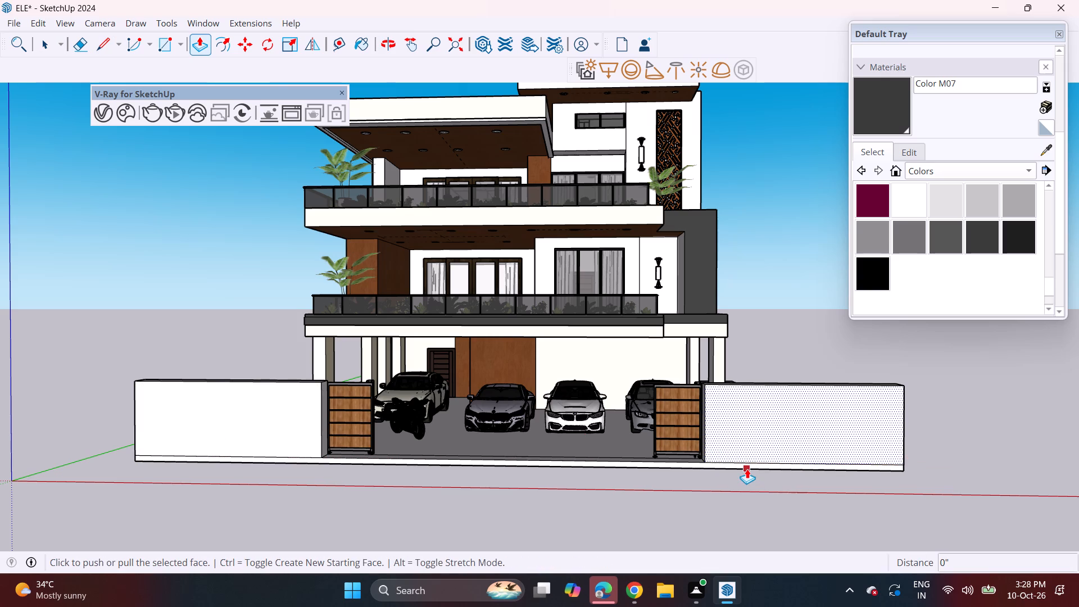
key("Escape")
left_click(753, 464)
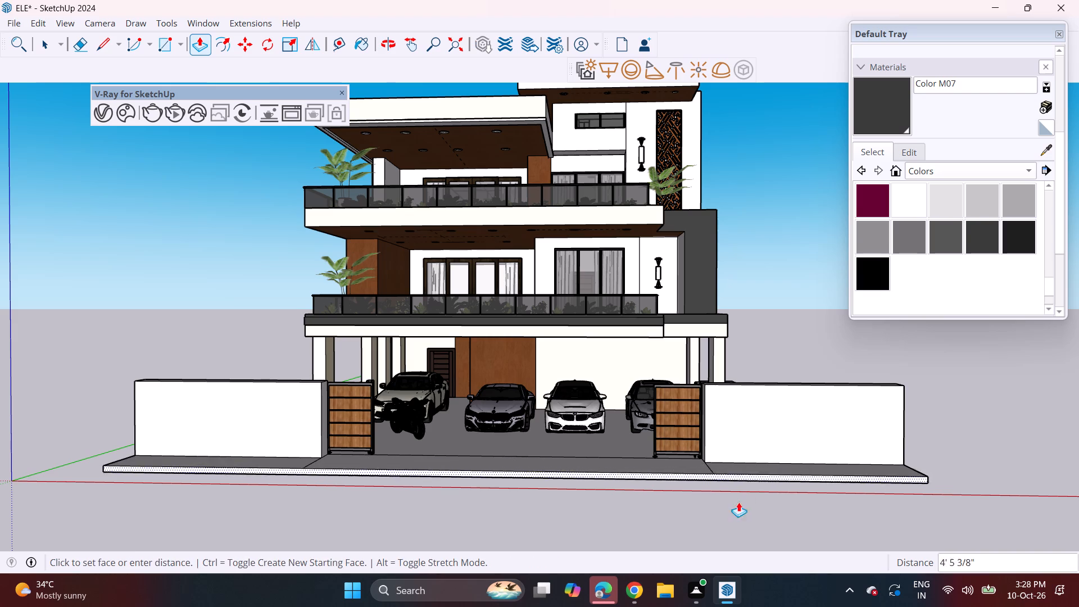
scroll(714, 527, "down", 4)
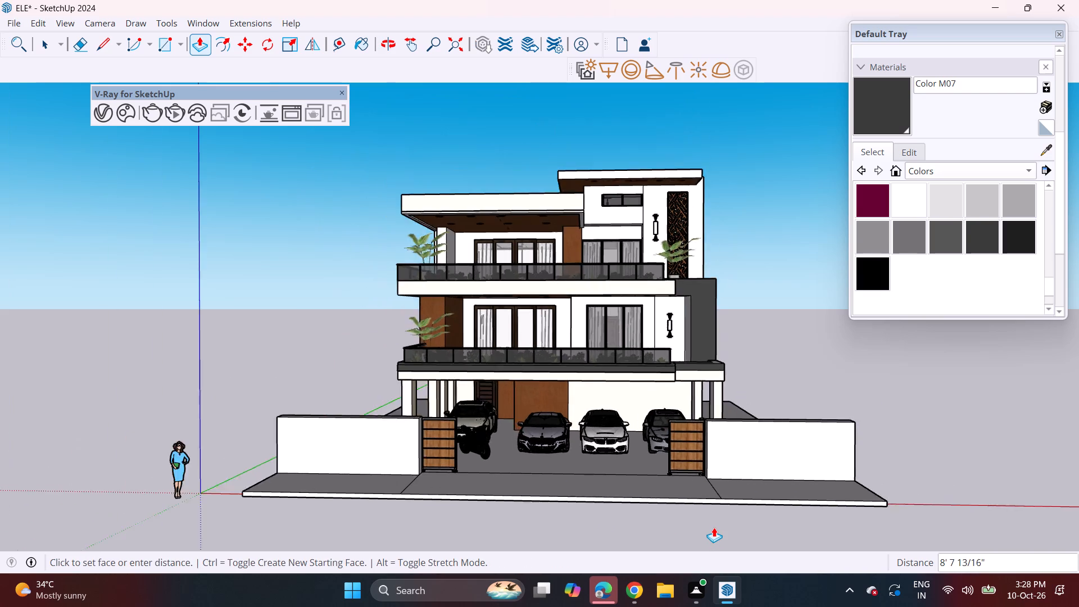
scroll(714, 527, "down", 4)
middle_click_drag(736, 527, 700, 482, "shift")
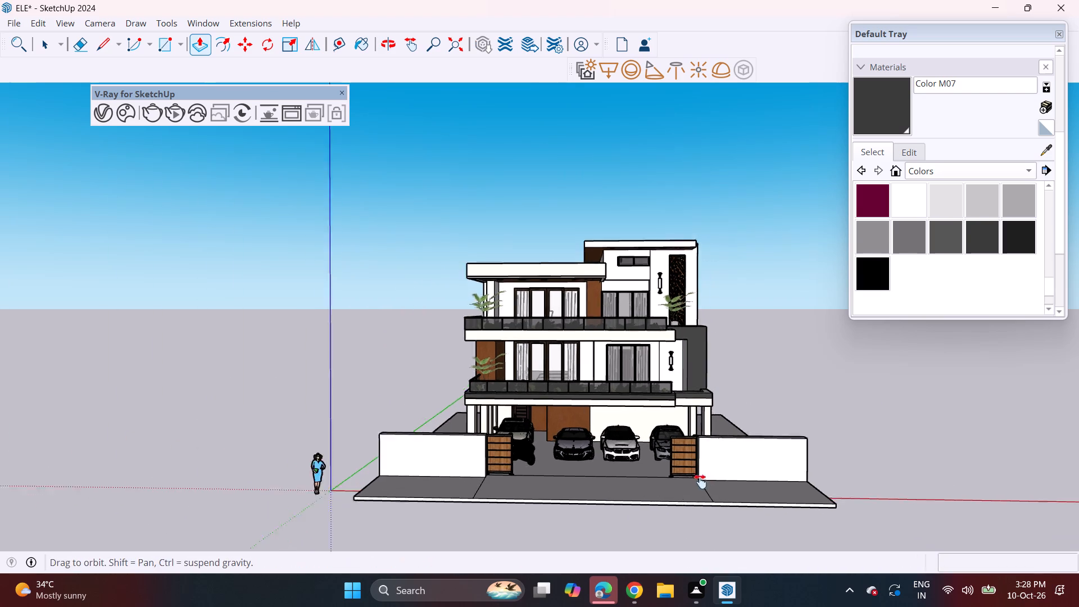
middle_click_drag(700, 482, 661, 409, "shift")
middle_click_drag(666, 442, 669, 496)
left_click(667, 486)
Erase the two diagonal edges dividing the top of the front apron.
middle_click_drag(481, 440, 496, 413)
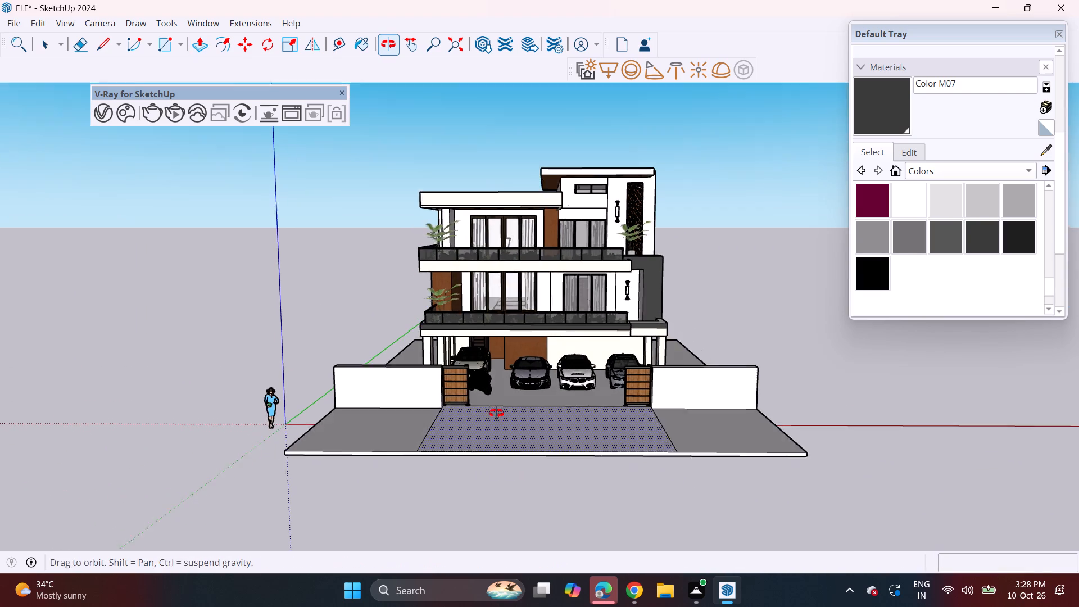
middle_click_drag(496, 413, 498, 410)
left_click(85, 46)
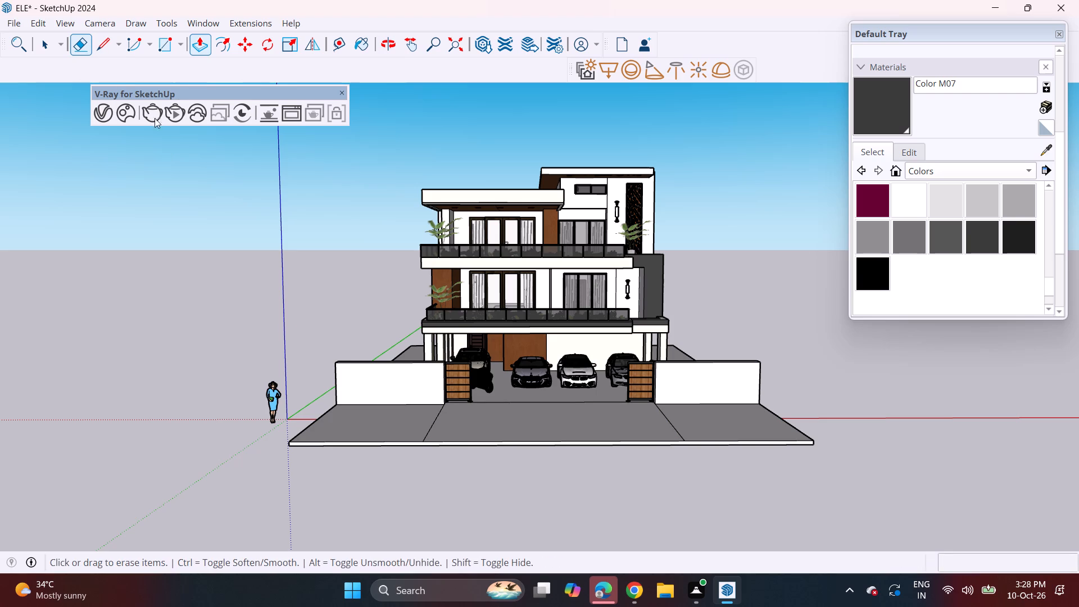
left_click_drag(419, 431, 438, 431)
left_click(645, 423)
left_click_drag(652, 423, 673, 421)
Choose Tile Grey from the Tile materials and paint the carport floor with it.
scroll(543, 429, "up", 6)
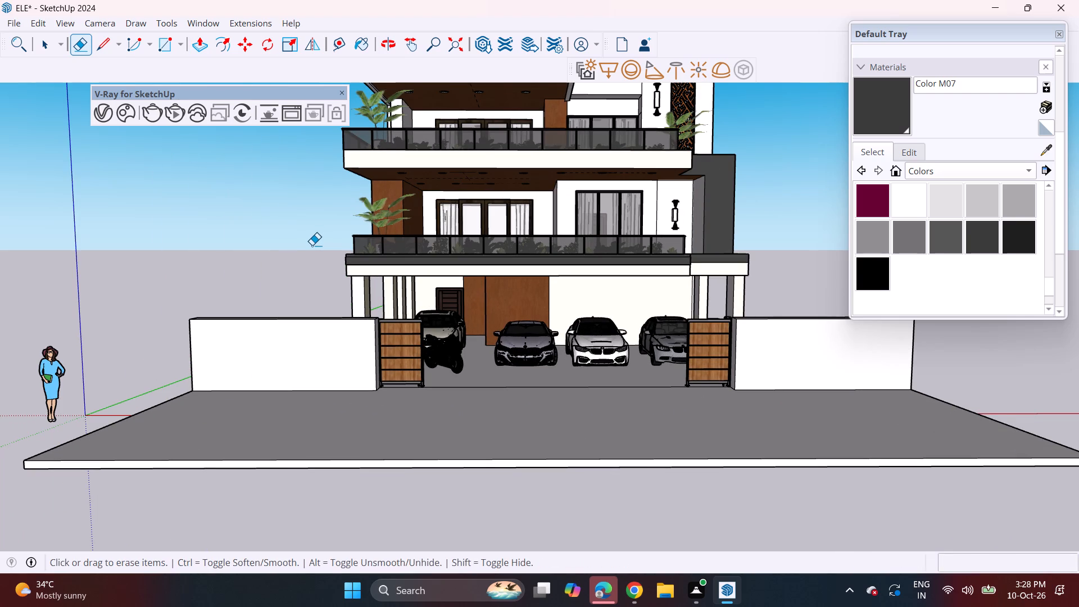
left_click(977, 169)
left_click(897, 272)
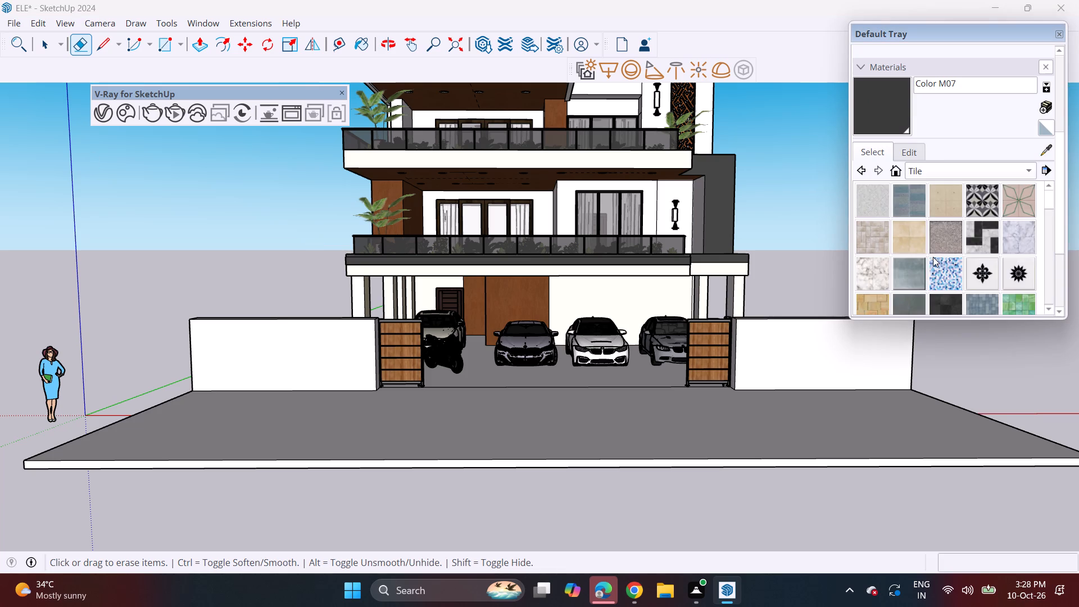
scroll(942, 253, "down", 7)
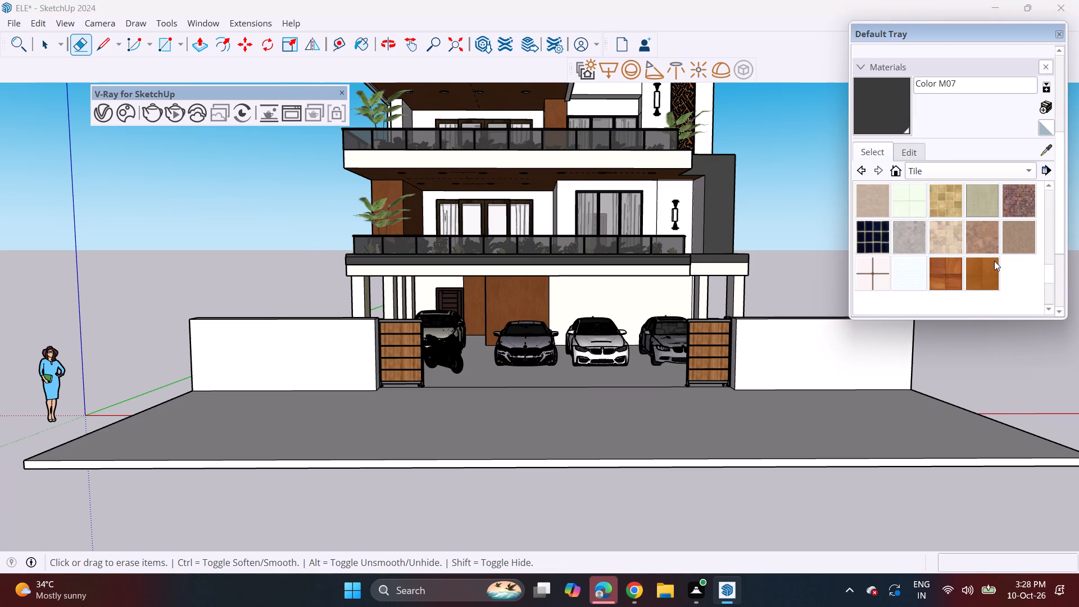
scroll(992, 262, "up", 3)
left_click(989, 266)
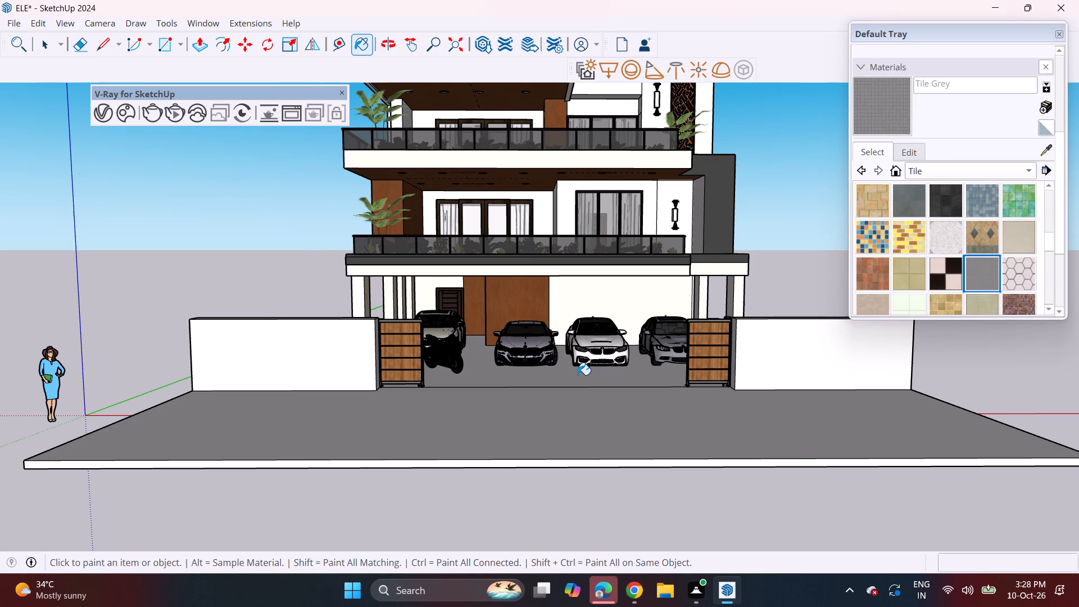
left_click(578, 375)
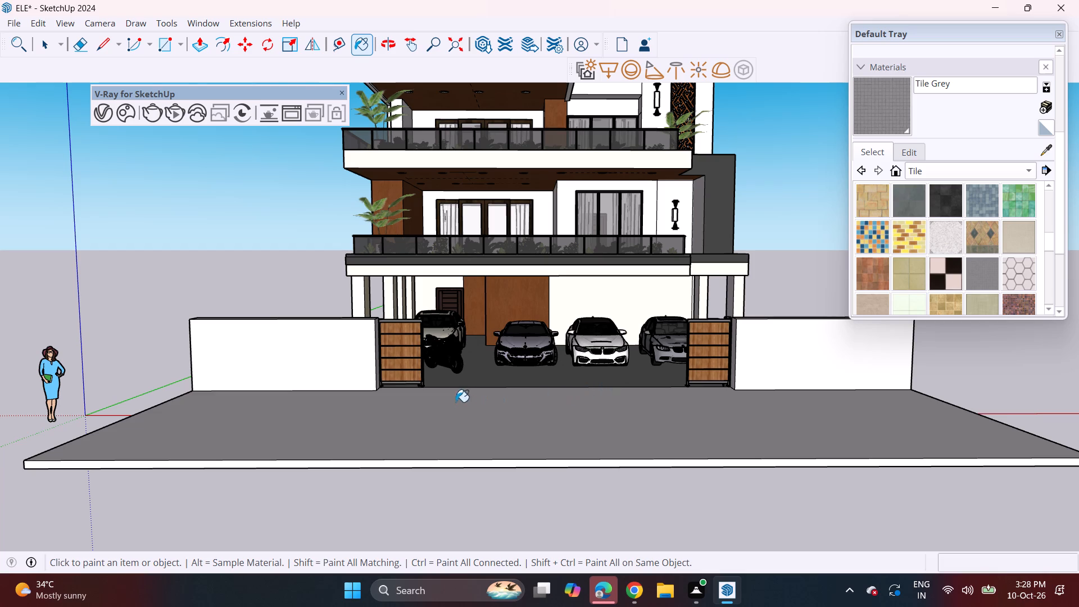
middle_click(569, 353)
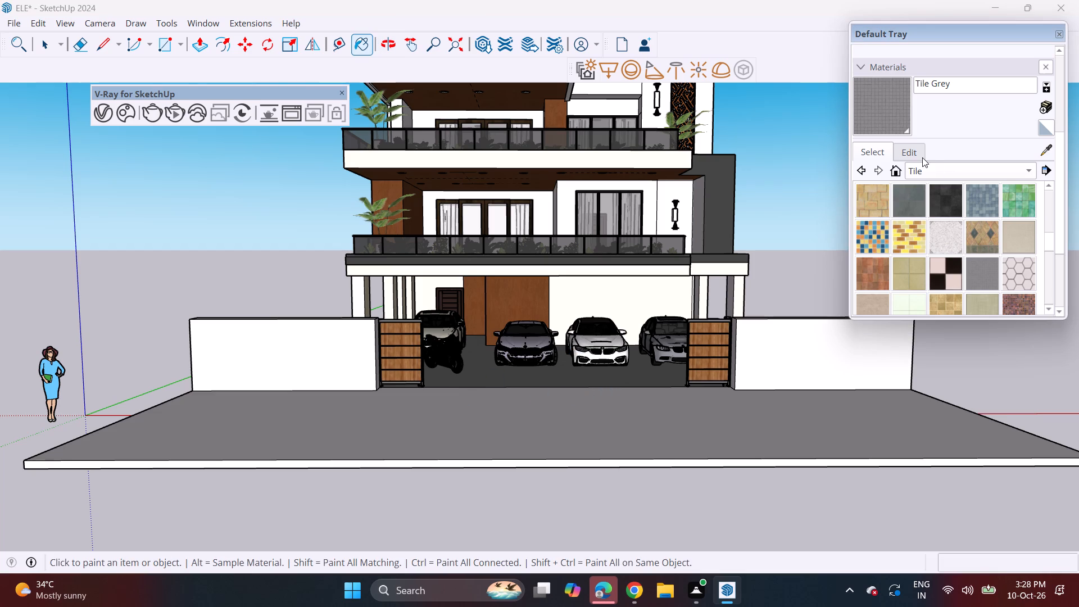
Enlarge the Tile Grey texture on the carport floor, trying a width of 1000 before setting it to 800.
left_click(915, 154)
scroll(947, 248, "down", 4)
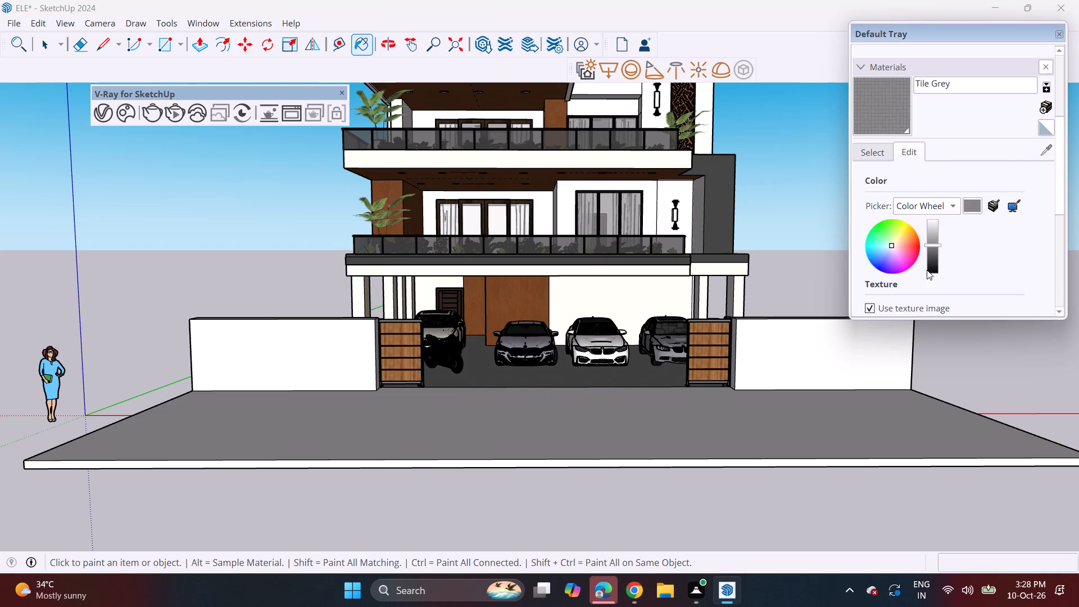
scroll(928, 278, "down", 1)
double_click(921, 146)
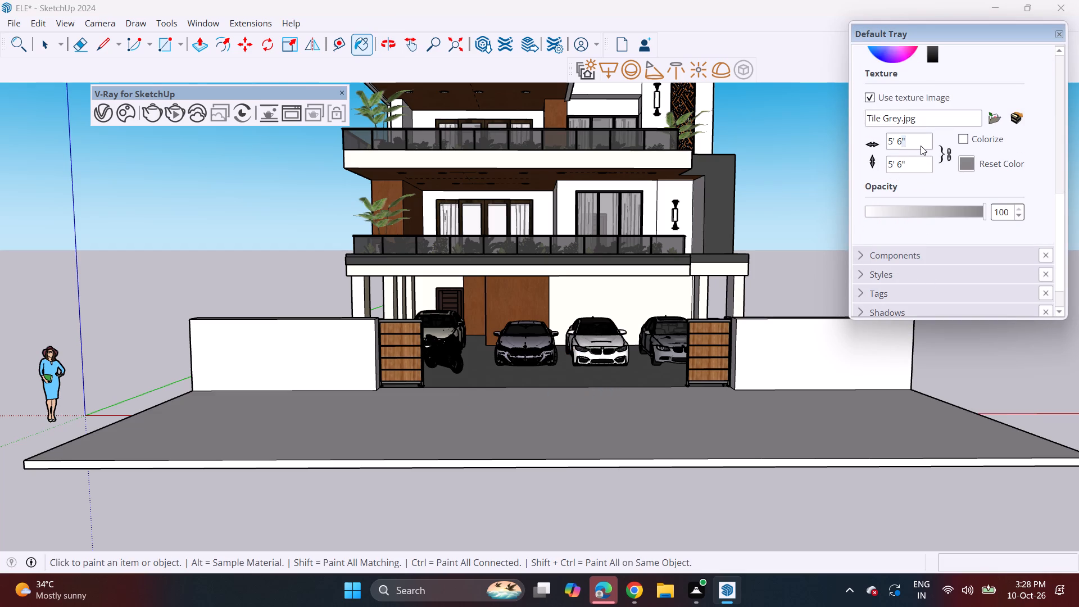
key("BackSpace")
key("BackSpace")
key("BackSpace")
key("BackSpace")
key("BackSpace")
type("100")
key("0")
key("BackSpace")
key("BackSpace")
key("BackSpace")
key("BackSpace")
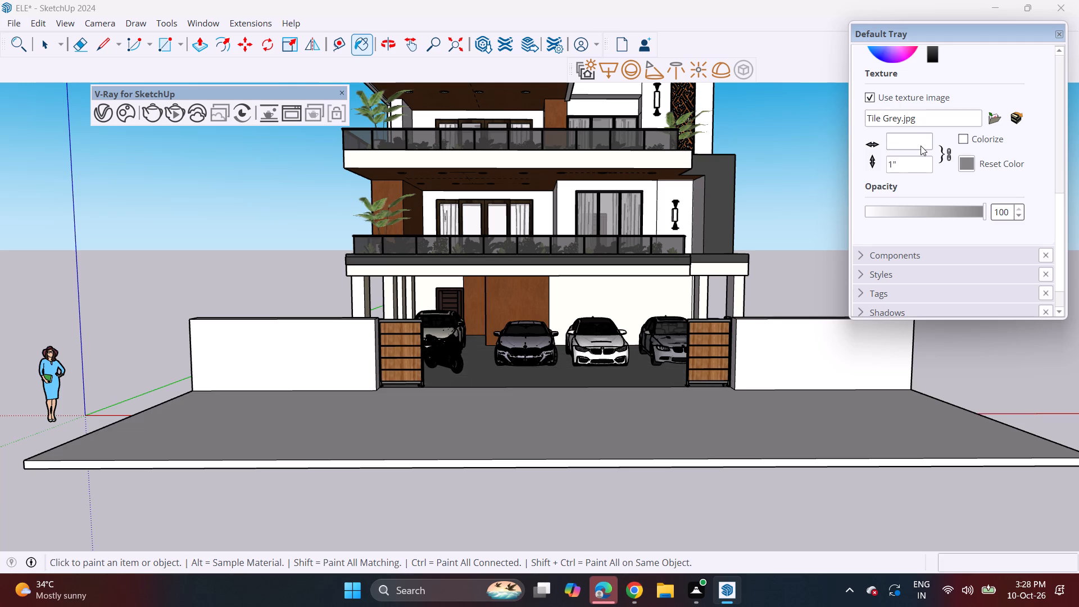
type("800")
key("space")
Paint the second-floor wall around the lattice panel and the first-floor wall behind the lamp with Slate Light Tile.
scroll(940, 142, "up", 5)
left_click(866, 150)
scroll(953, 199, "up", 1)
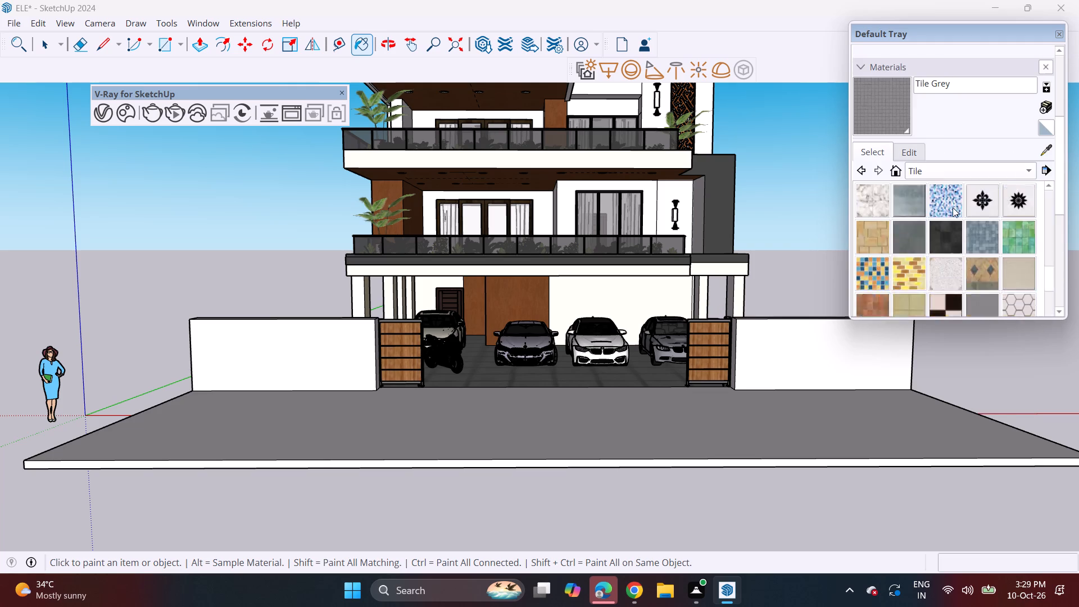
scroll(953, 207, "up", 2)
left_click(948, 310)
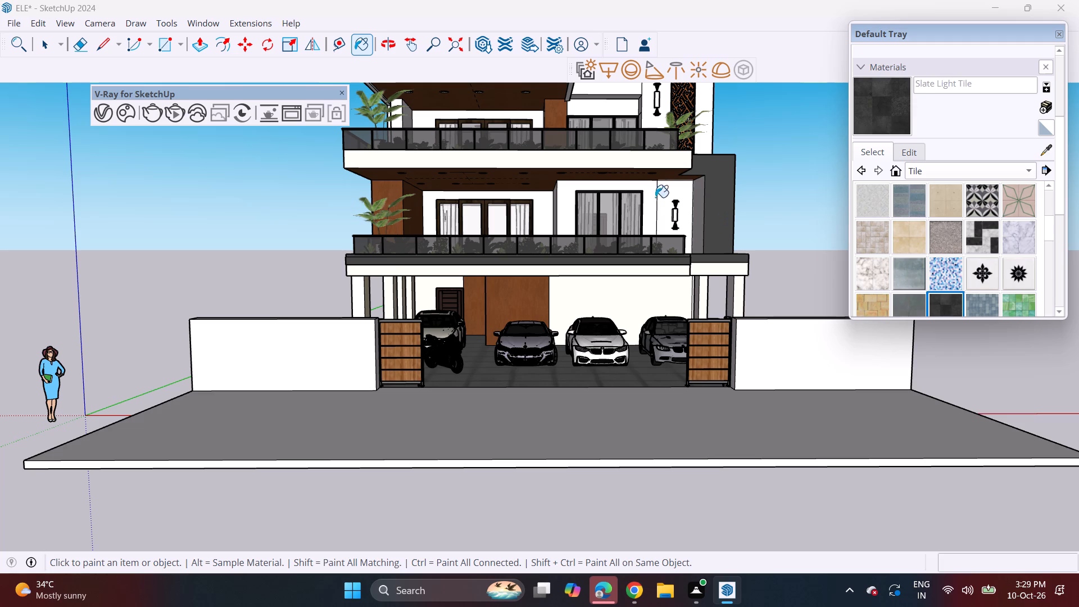
middle_click_drag(701, 220, 678, 261)
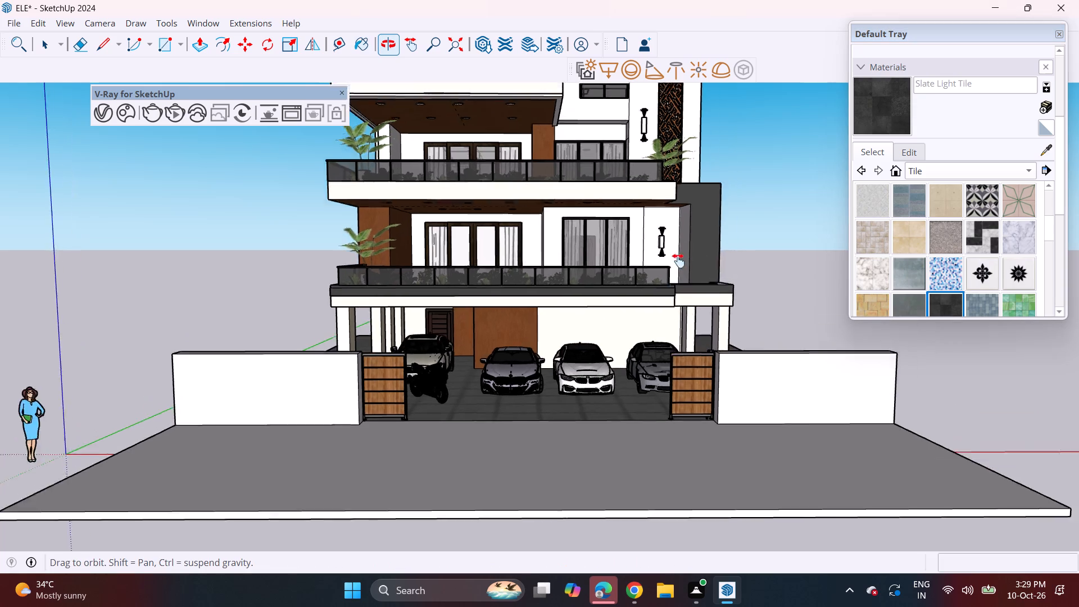
middle_click_drag(678, 261, 621, 314)
left_click(583, 147)
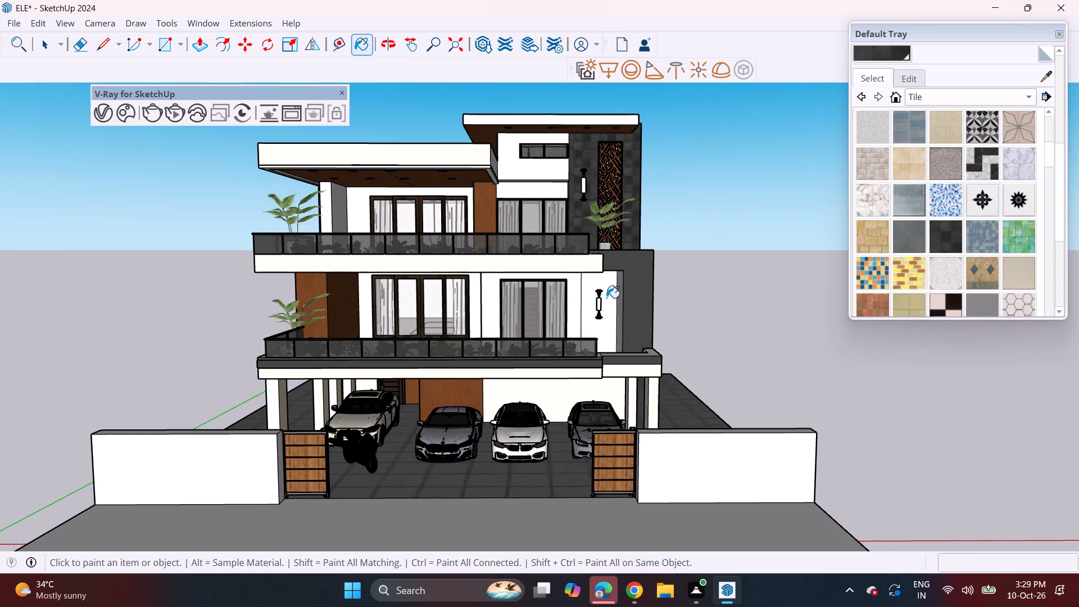
left_click(606, 299)
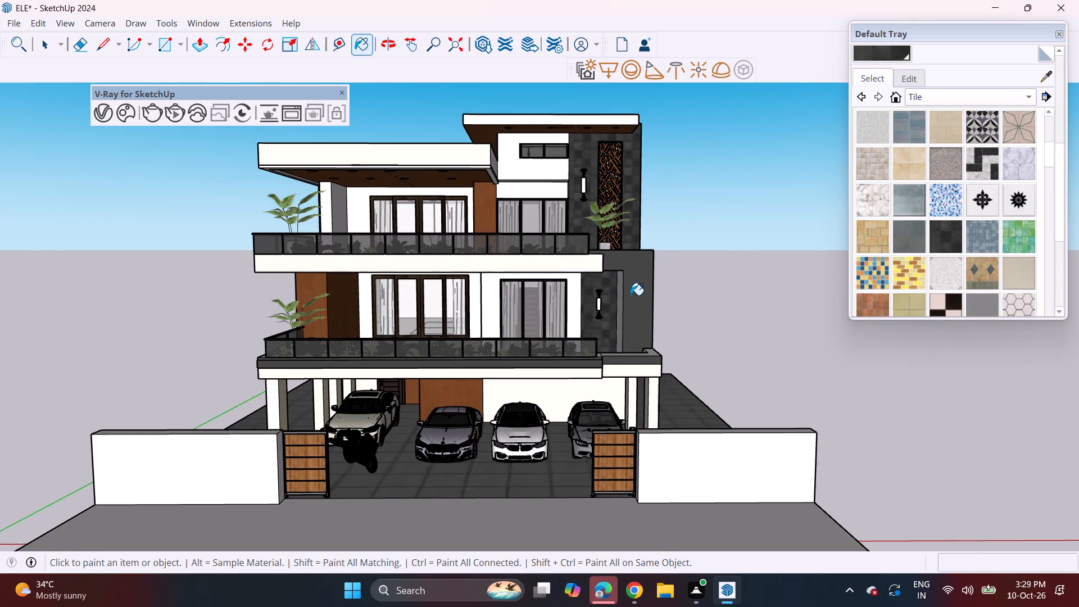
Sample the dark gray of the first-floor side block and paint the narrow face beside the slate-tiled wall with it.
middle_click_drag(622, 294, 661, 290)
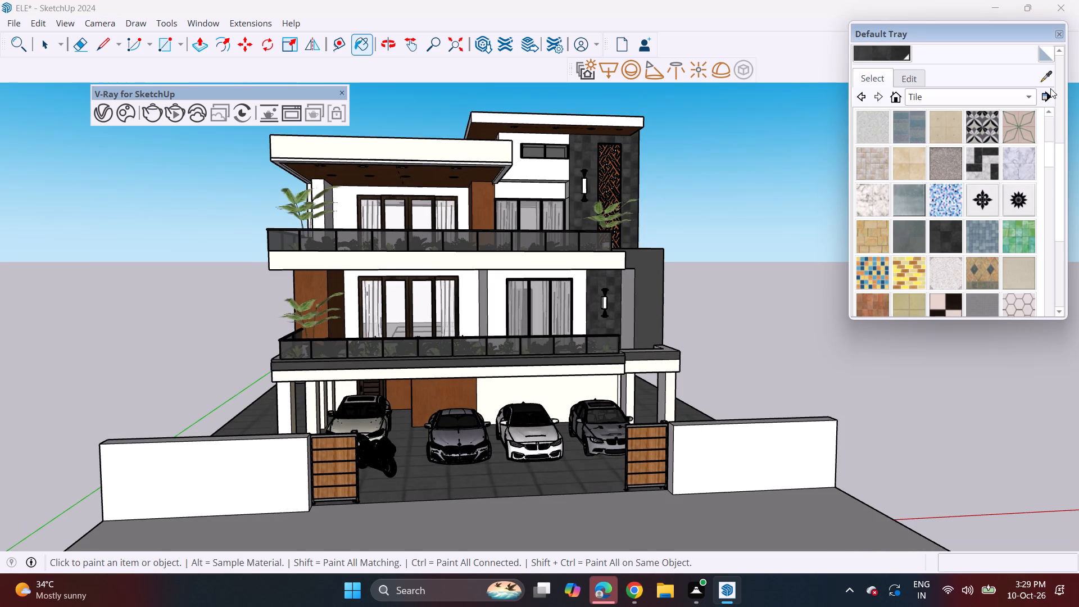
left_click(1045, 77)
left_click(661, 294)
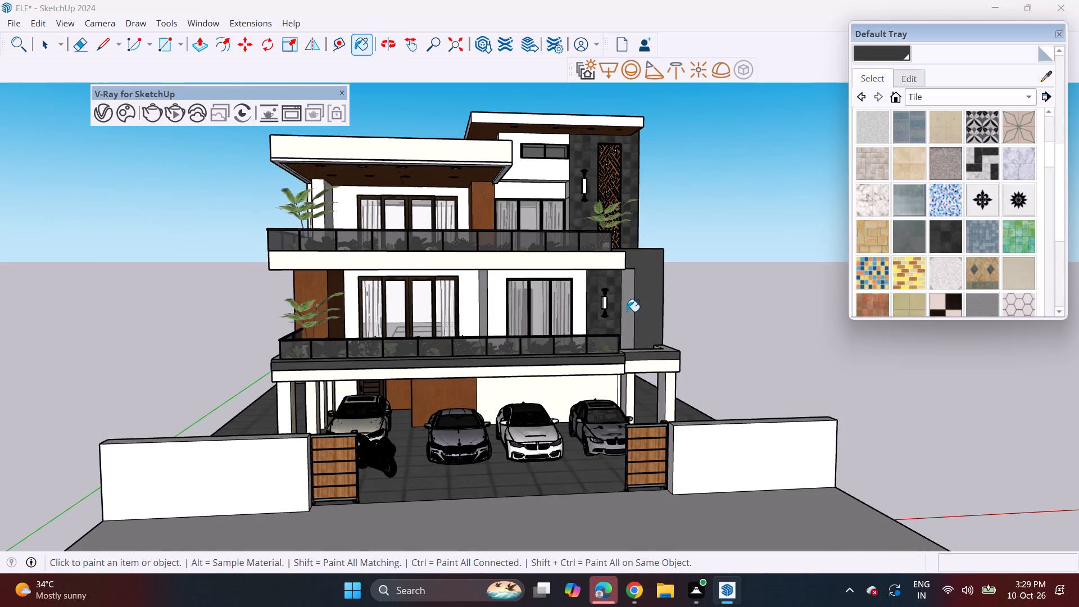
left_click(627, 311)
middle_click_drag(659, 297, 609, 292)
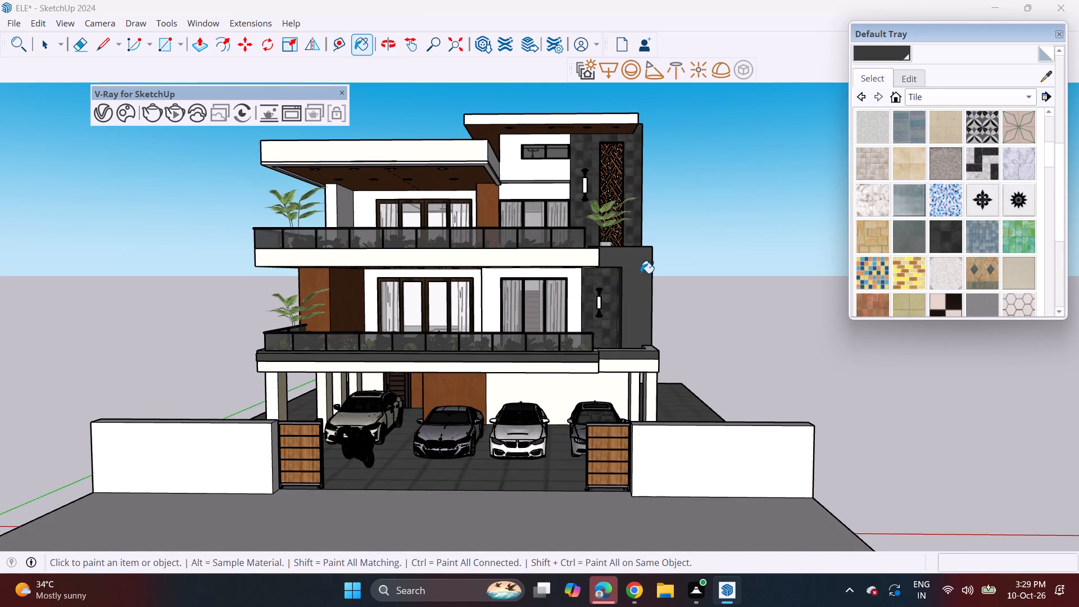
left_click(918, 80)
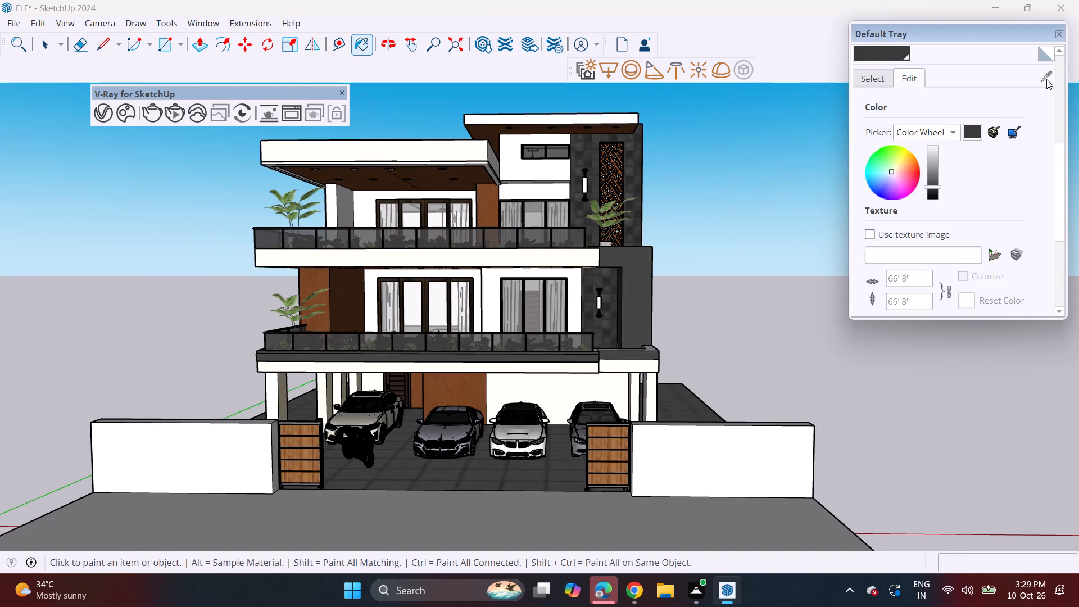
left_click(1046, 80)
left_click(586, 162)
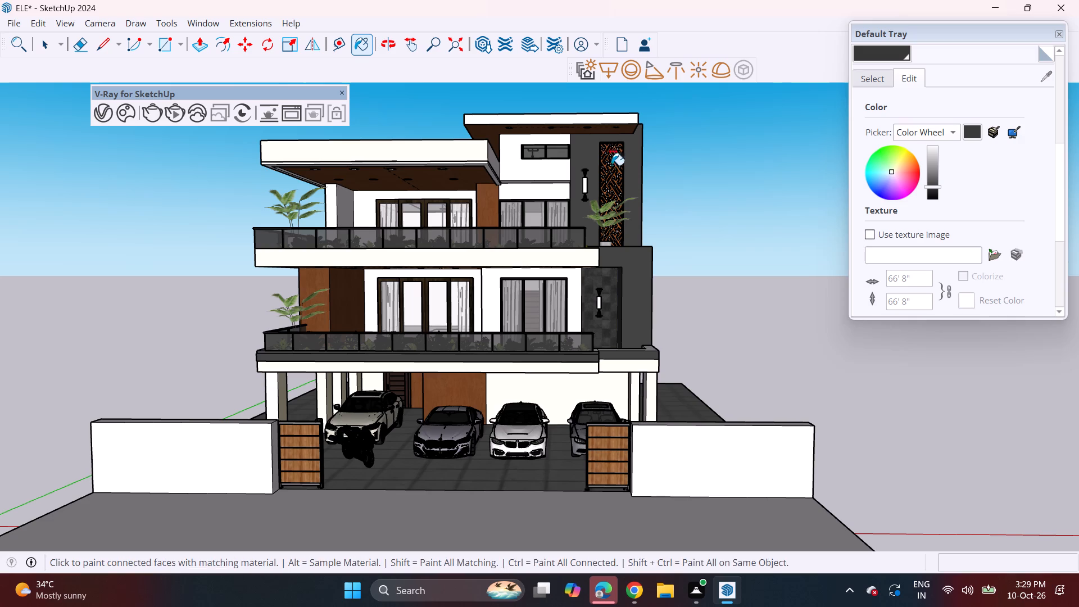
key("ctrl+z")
Sample the slate tile from the second-floor wall and lighten its color to a medium gray.
left_click(873, 80)
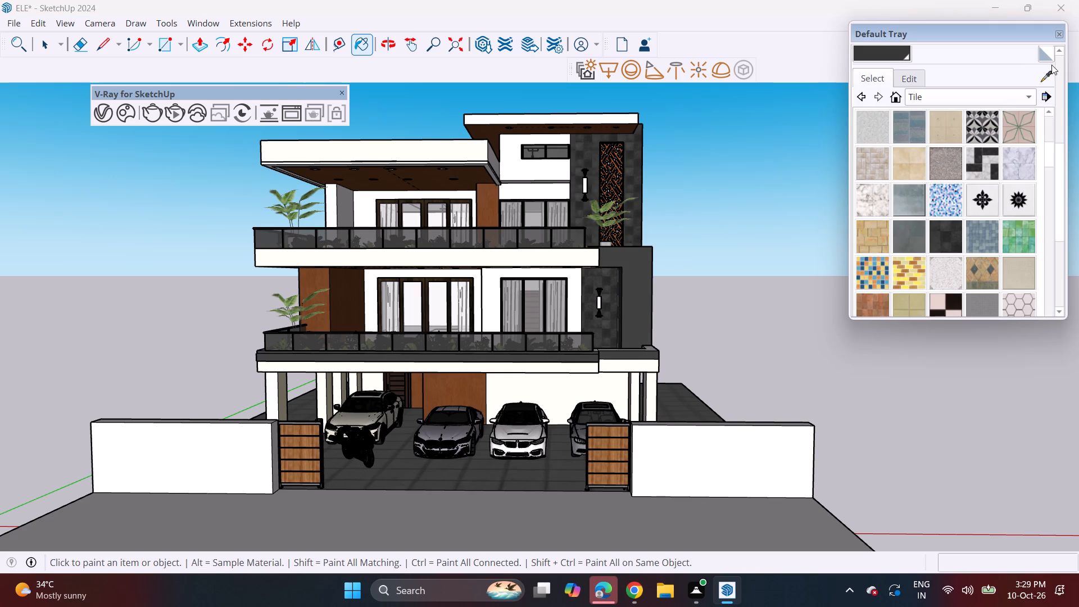
left_click(1046, 80)
left_click(580, 151)
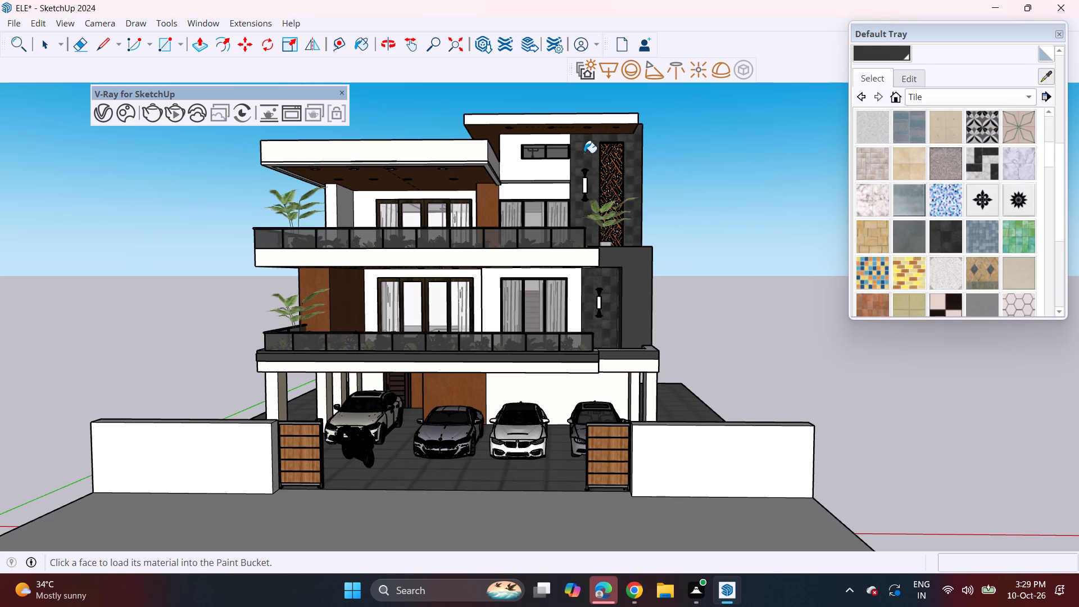
left_click(899, 81)
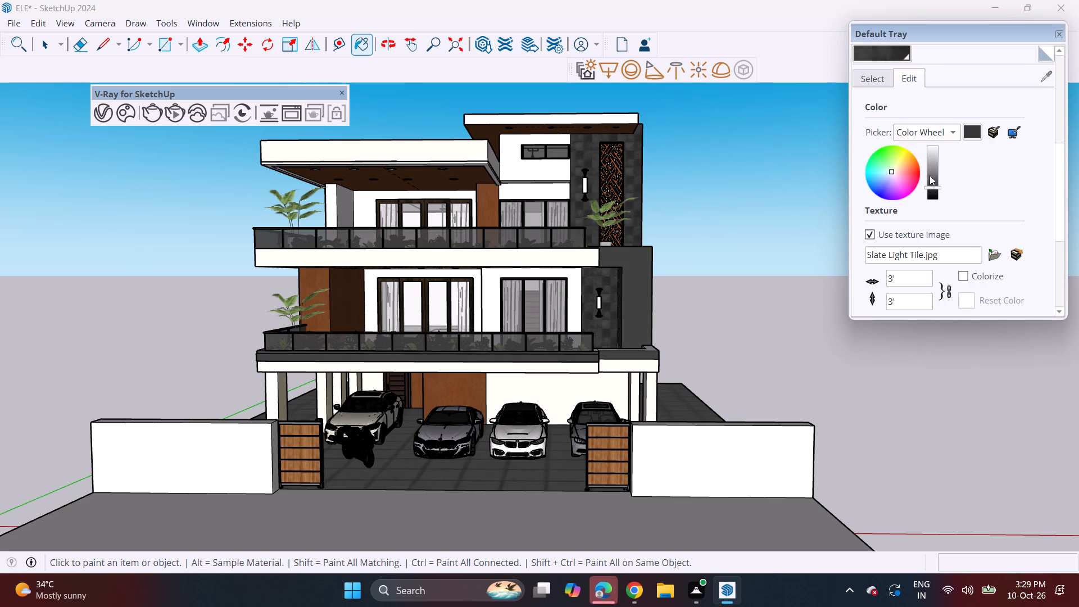
left_click(930, 175)
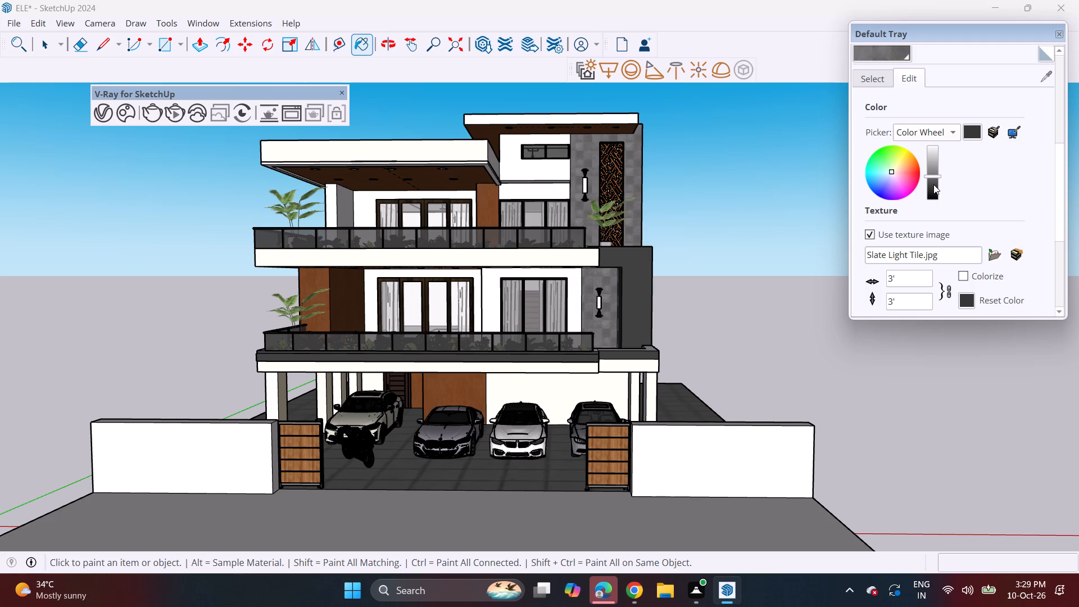
Adjust the slate tile's hue through several tints, settling on a near-neutral gray with a slight purple tone.
left_click_drag(893, 170, 901, 160)
left_click_drag(901, 159, 894, 175)
left_click_drag(894, 175, 893, 173)
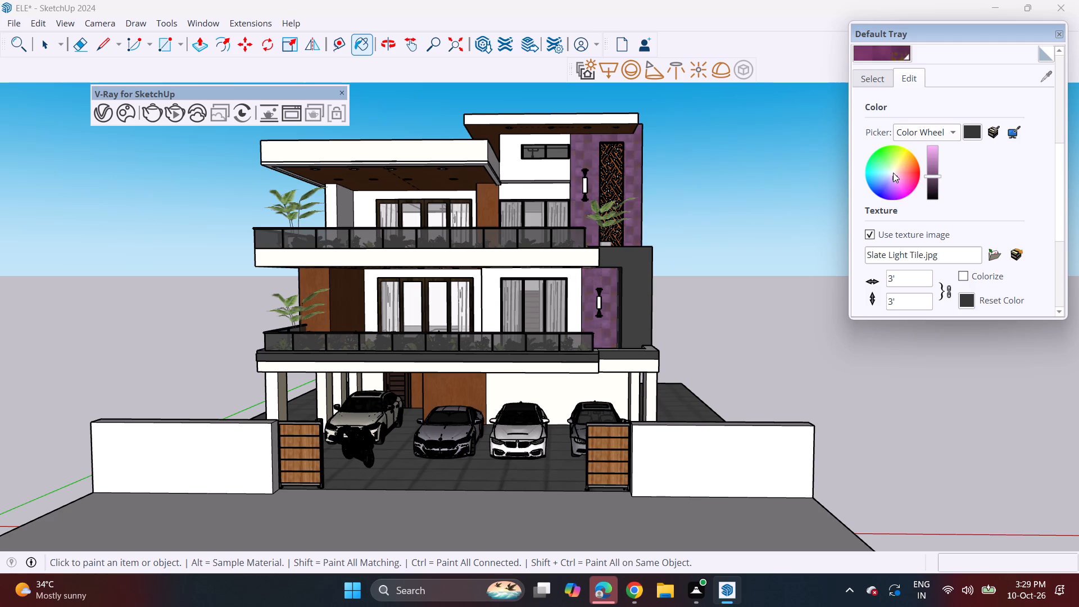
left_click_drag(893, 173, 900, 166)
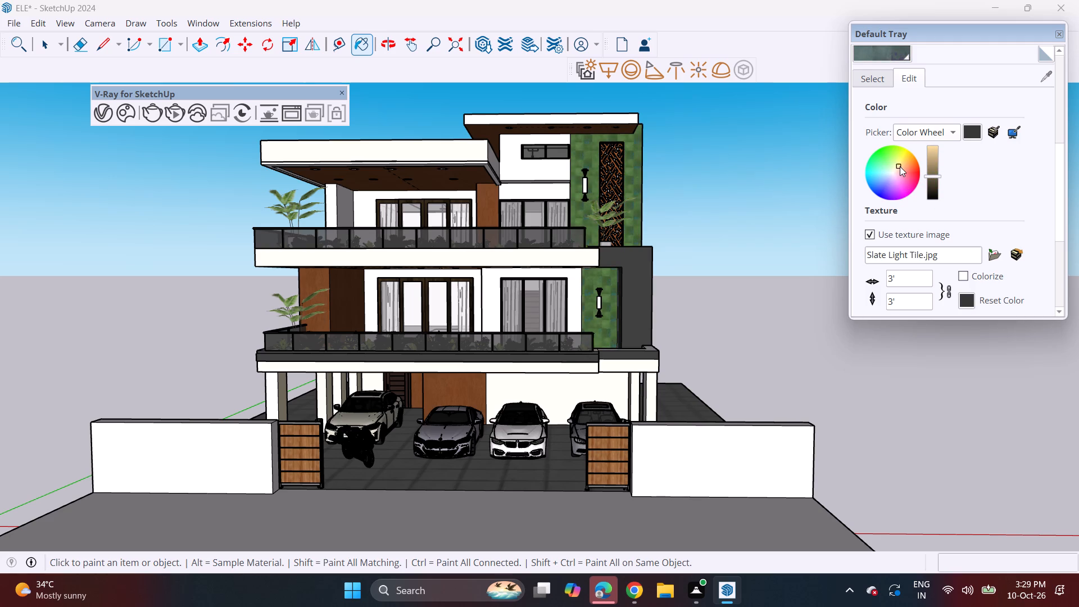
left_click_drag(900, 166, 892, 166)
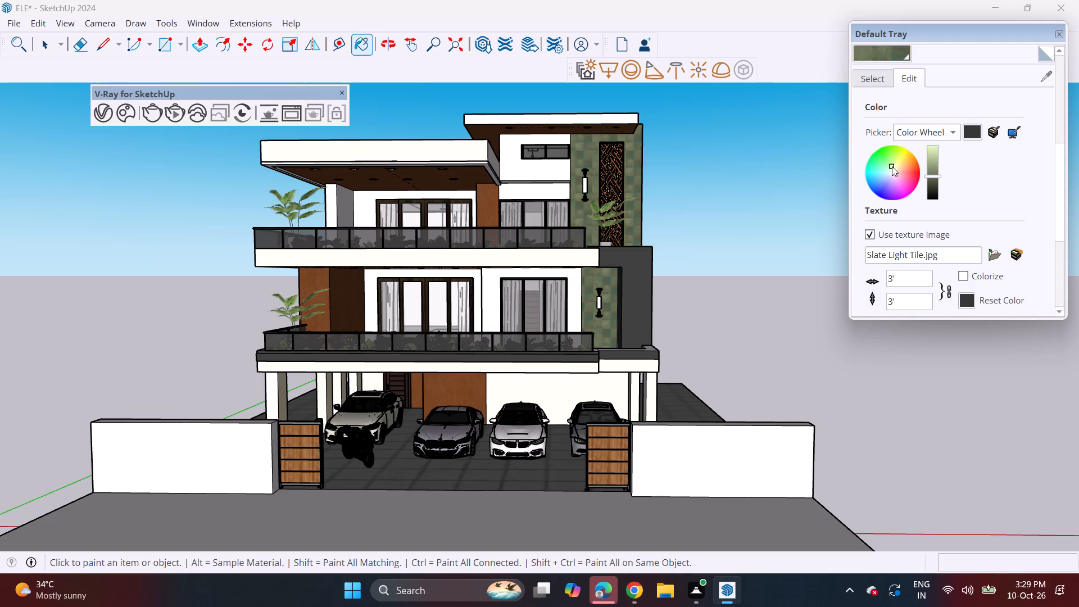
left_click_drag(892, 166, 894, 173)
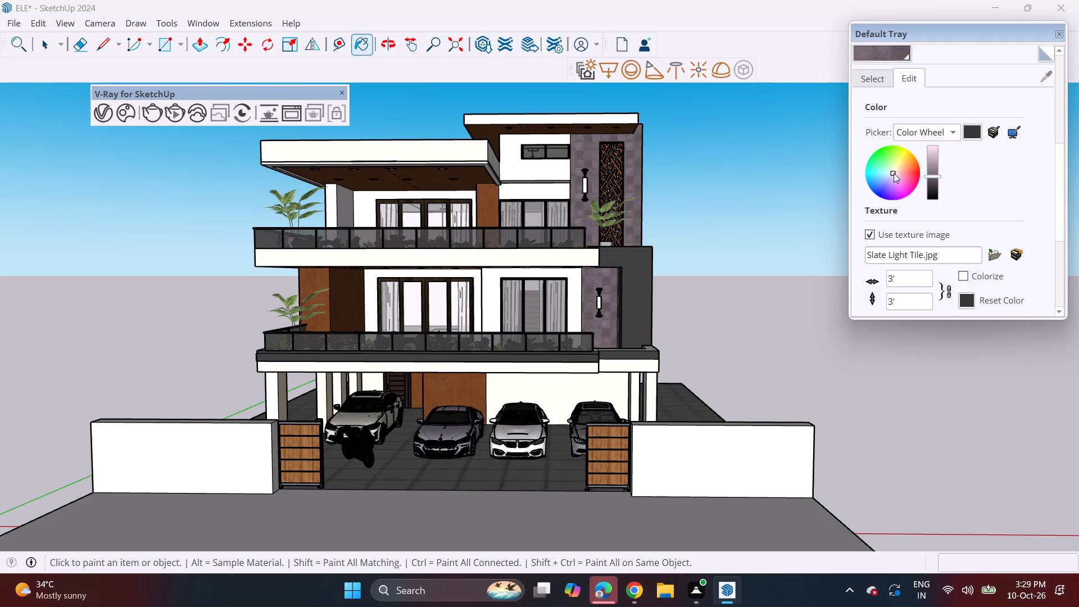
left_click_drag(894, 173, 892, 172)
left_click_drag(892, 172, 892, 174)
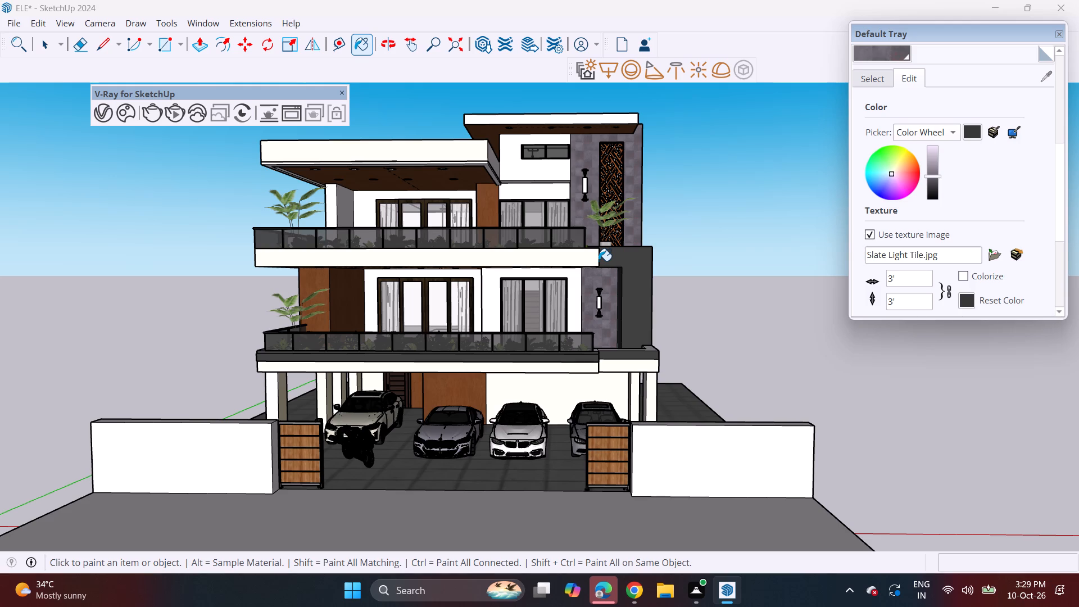
Import the road model Untitled (4) from Downloads and place it on the ground to the right of the villa.
middle_click_drag(532, 441, 623, 382)
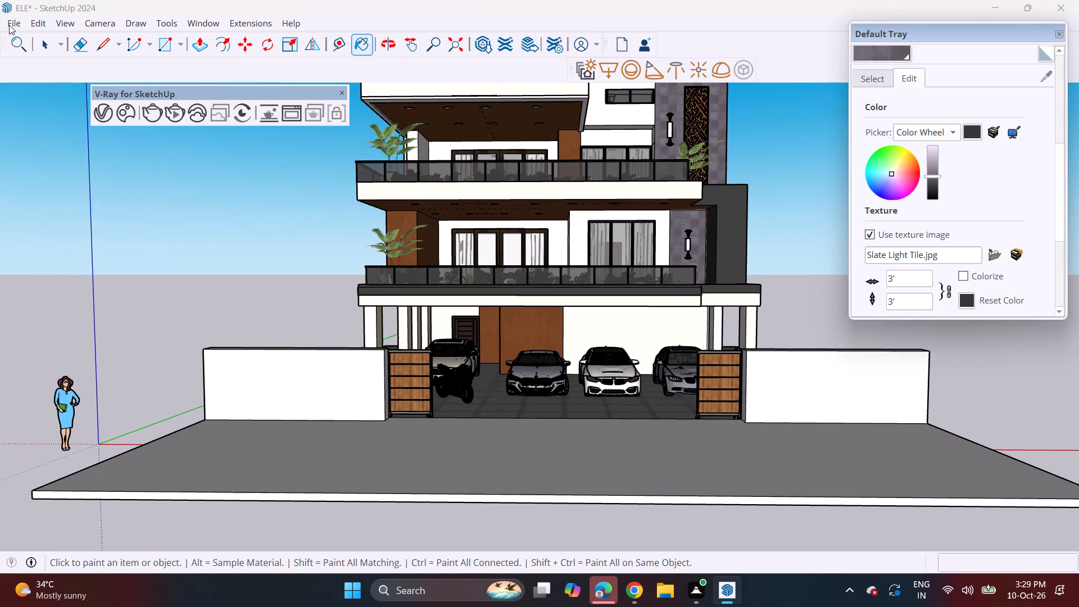
left_click(7, 26)
left_click(48, 212)
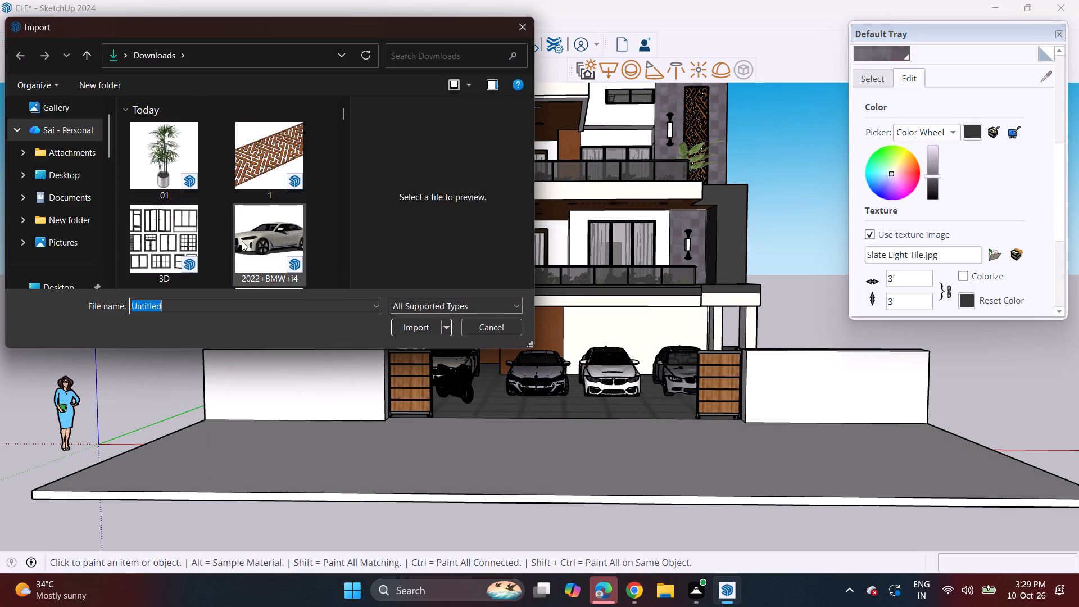
scroll(248, 225, "down", 13)
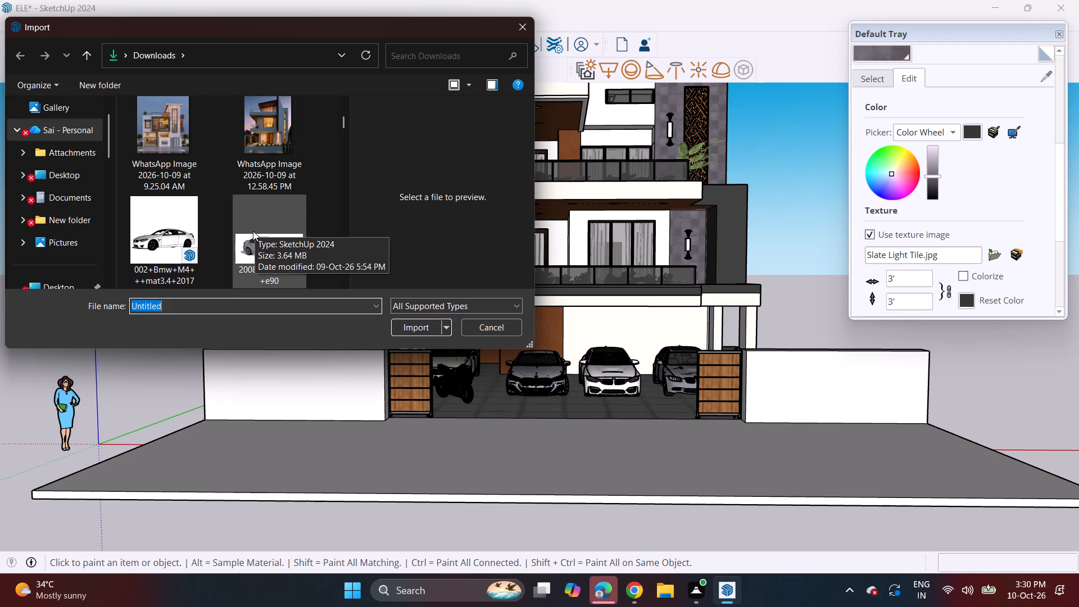
scroll(253, 226, "down", 7)
left_click(149, 256)
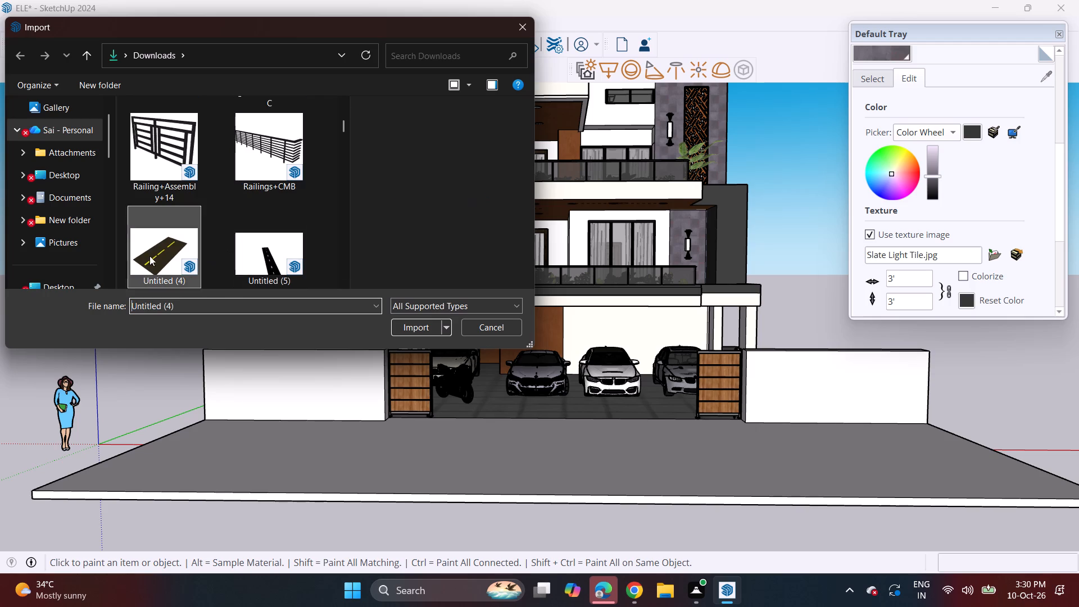
left_click(421, 323)
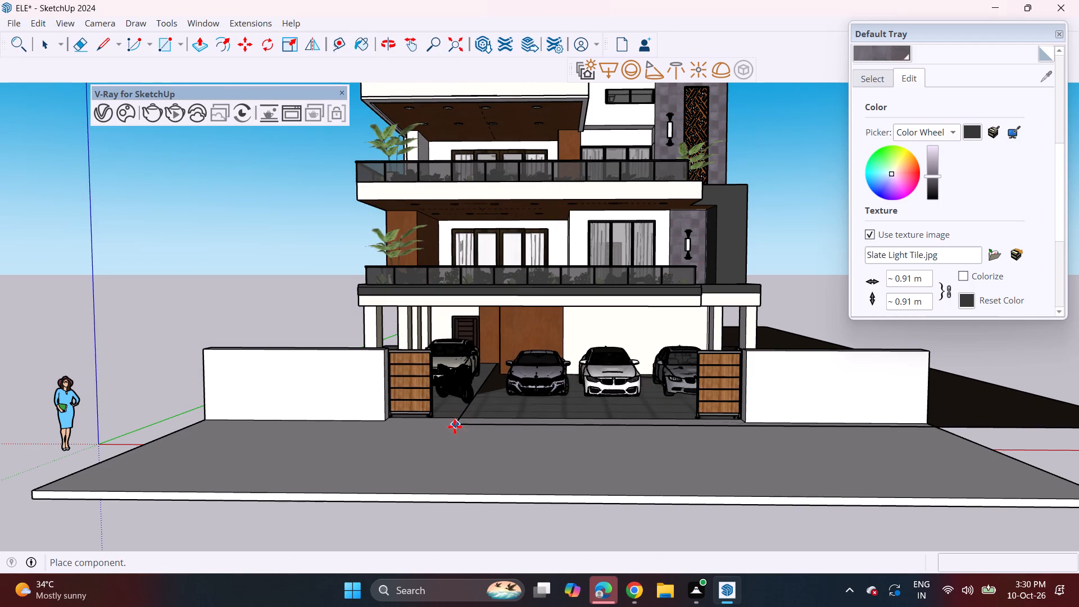
scroll(164, 502, "down", 16)
left_click(625, 480)
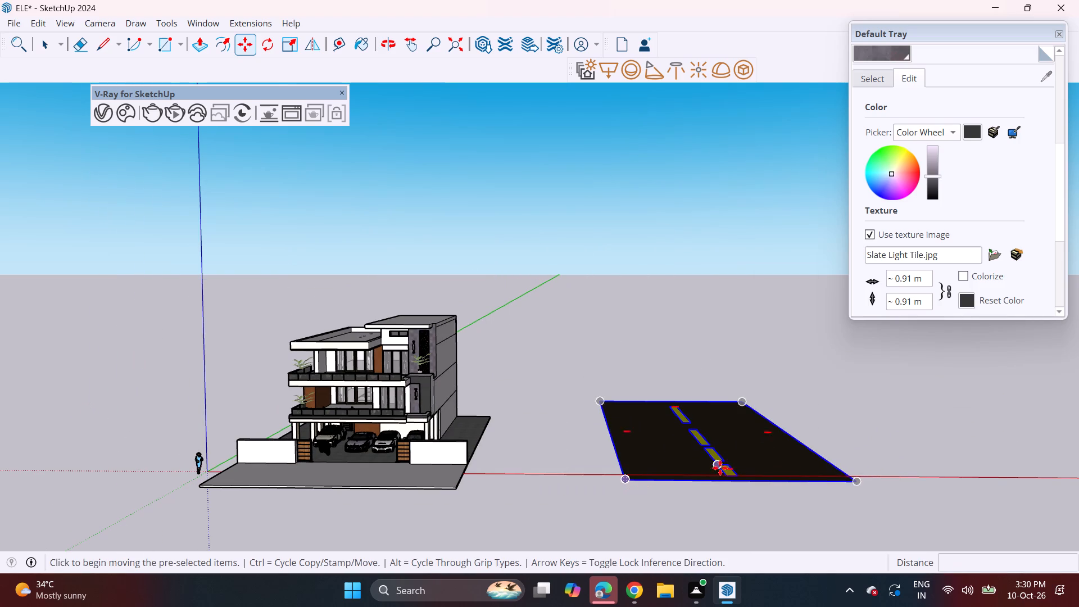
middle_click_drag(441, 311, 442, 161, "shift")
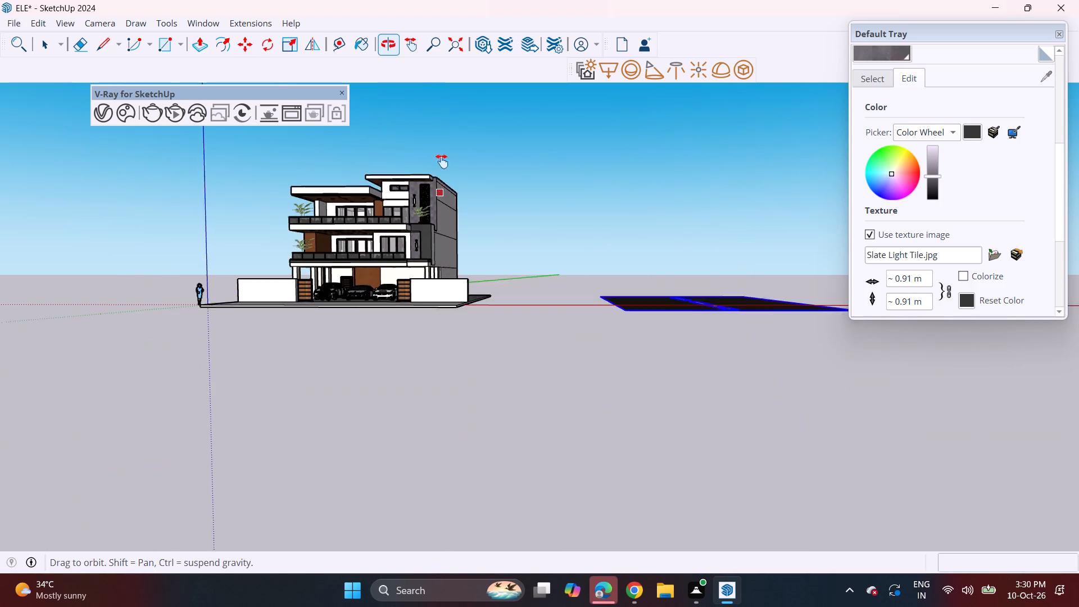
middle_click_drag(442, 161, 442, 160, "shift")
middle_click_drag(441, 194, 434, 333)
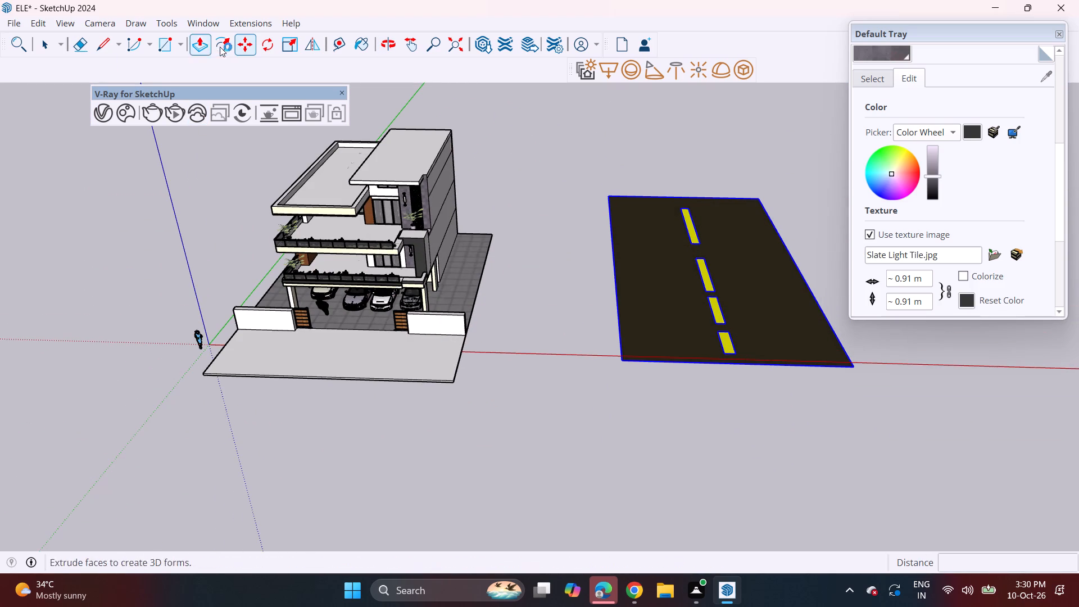
Rotate the imported road 90 degrees on the ground so its lane markings run parallel to the villa's front.
left_click(271, 40)
left_click(646, 411)
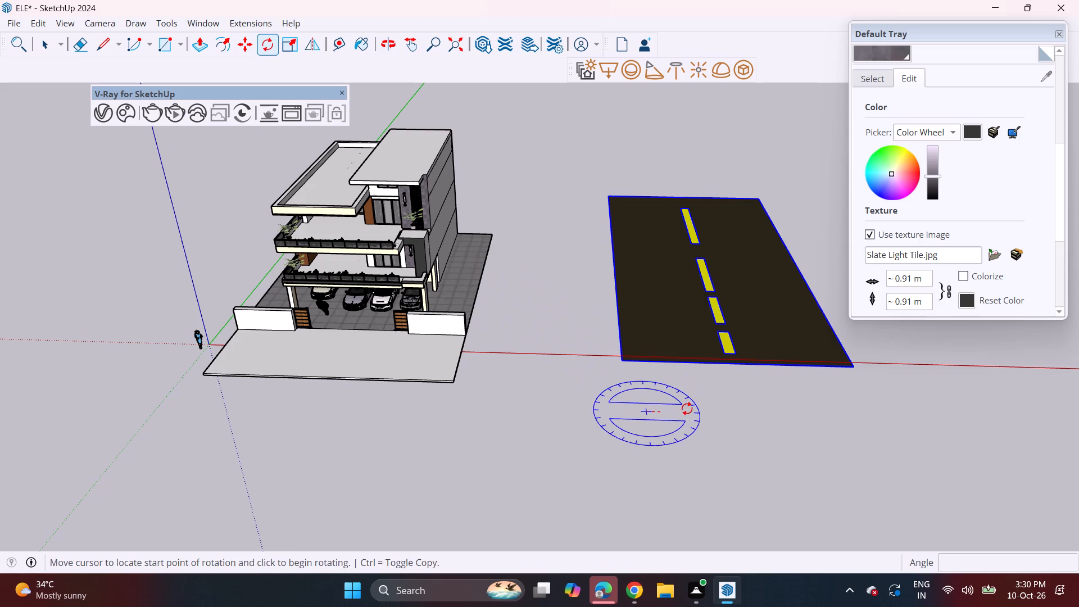
left_click(690, 409)
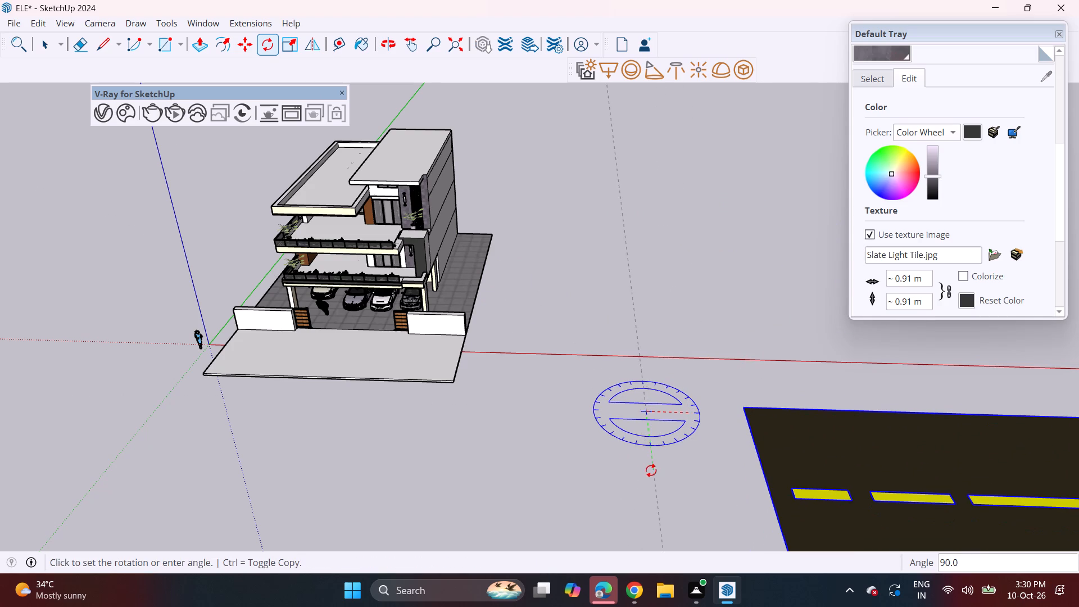
left_click(651, 470)
Scale the road's width down to about 0.61 from its front edge.
scroll(718, 451, "down", 3)
middle_click_drag(706, 460, 510, 313)
scroll(510, 321, "down", 3)
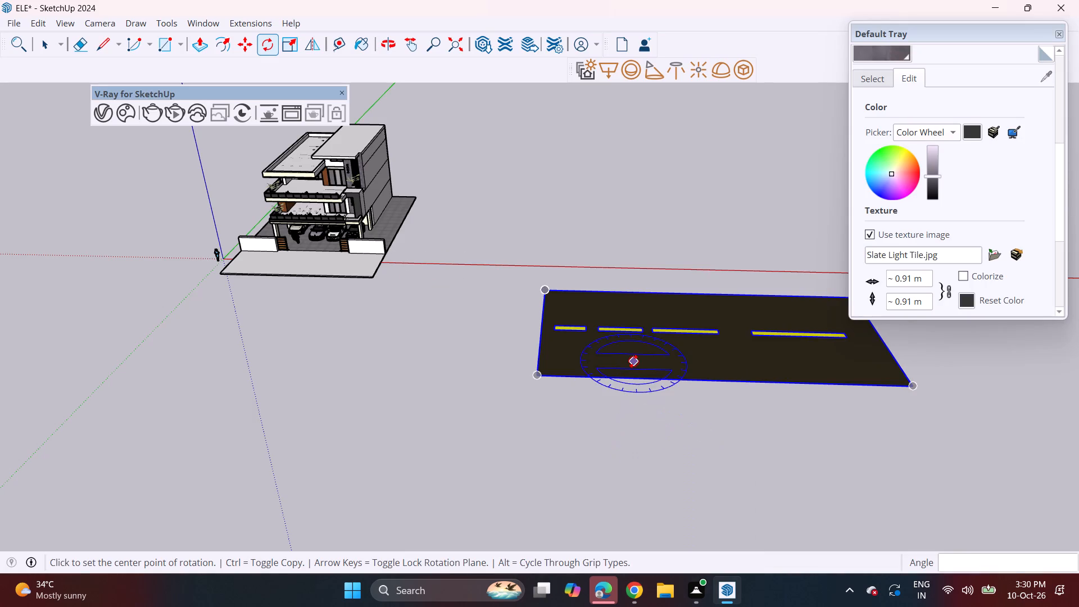
left_click(289, 51)
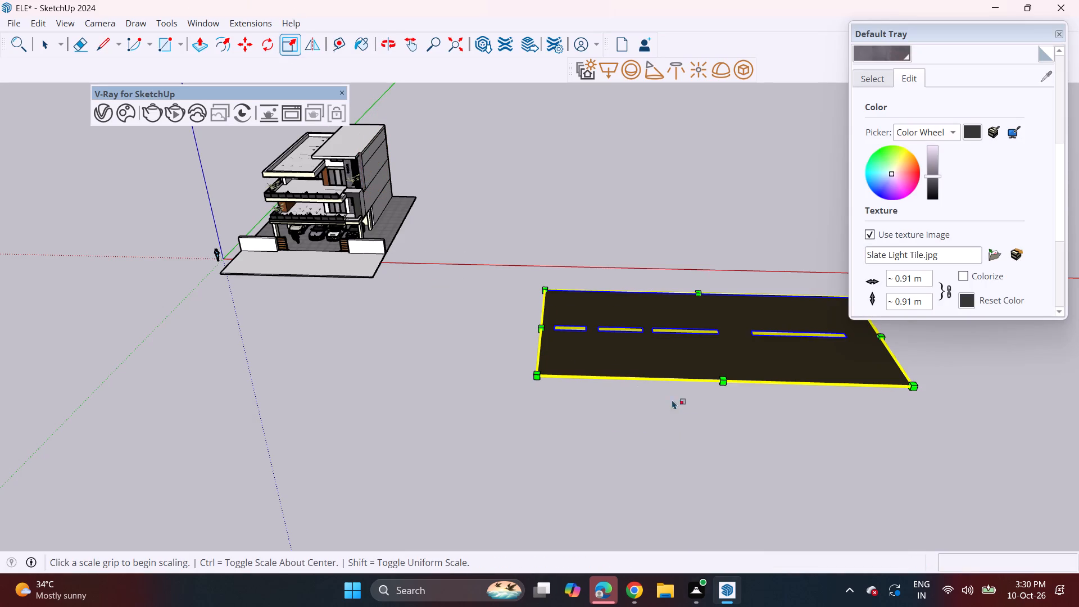
left_click(726, 383)
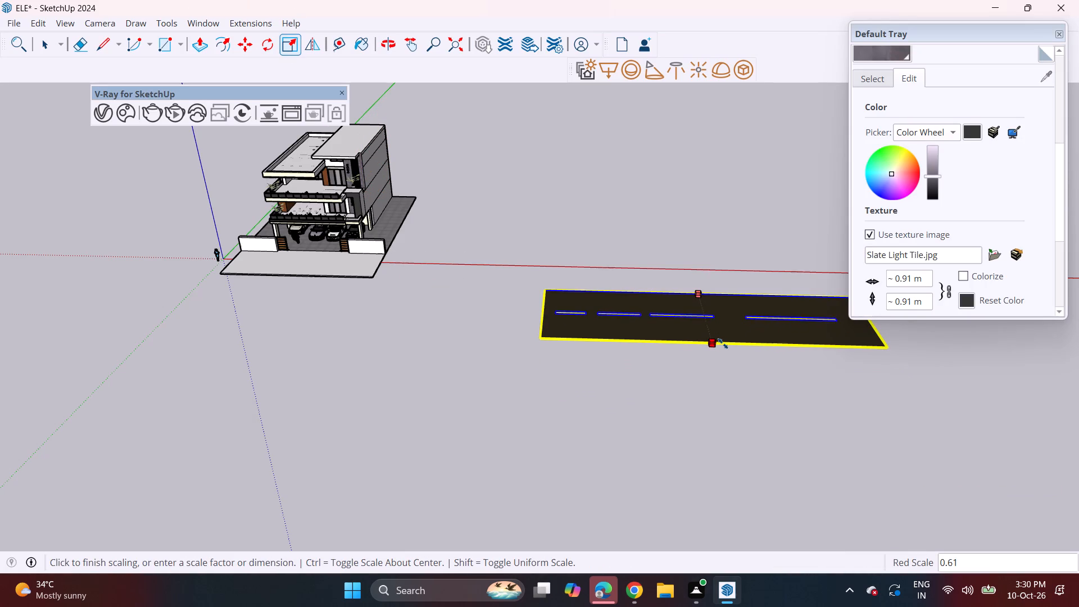
left_click(721, 341)
scroll(583, 327, "up", 4)
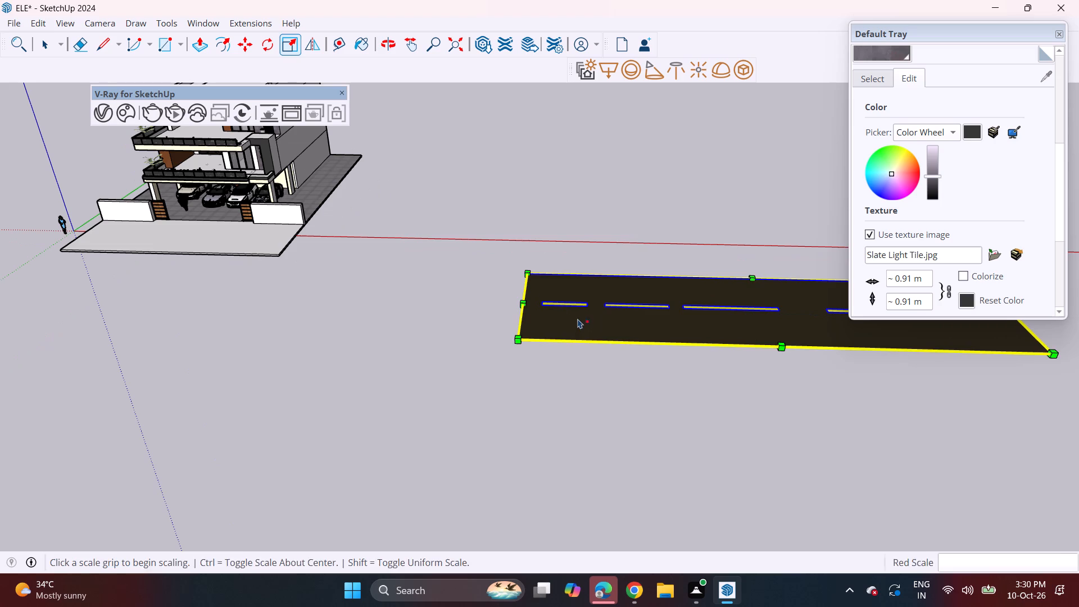
key("space")
Move the road onto the apron, snapping its rear corner to the apron corner at the outer end of the boundary wall.
middle_click_drag(631, 302, 414, 318, "shift")
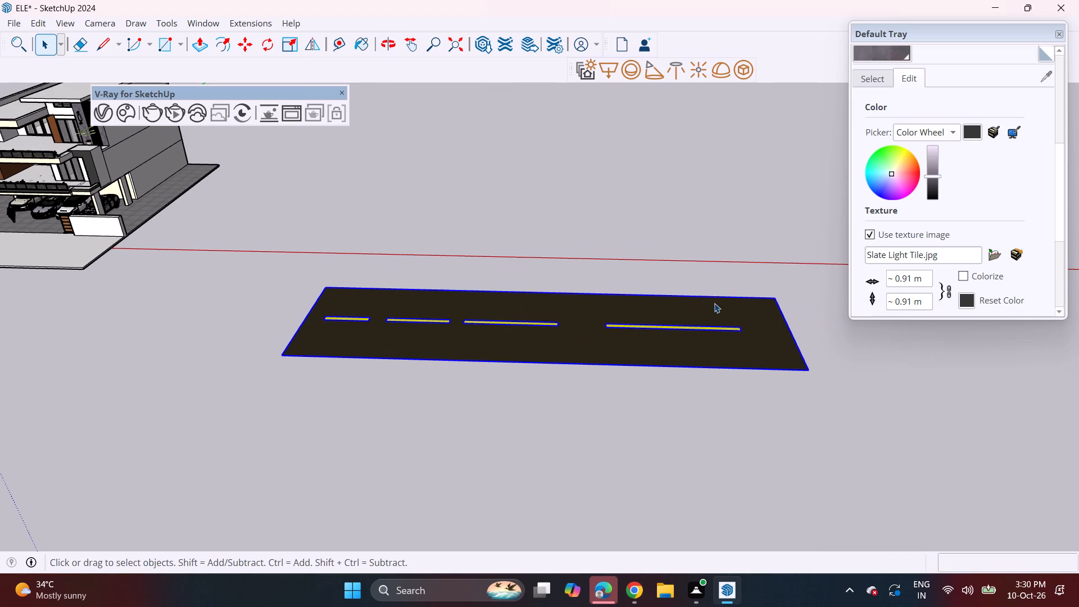
key("m")
left_click(779, 295)
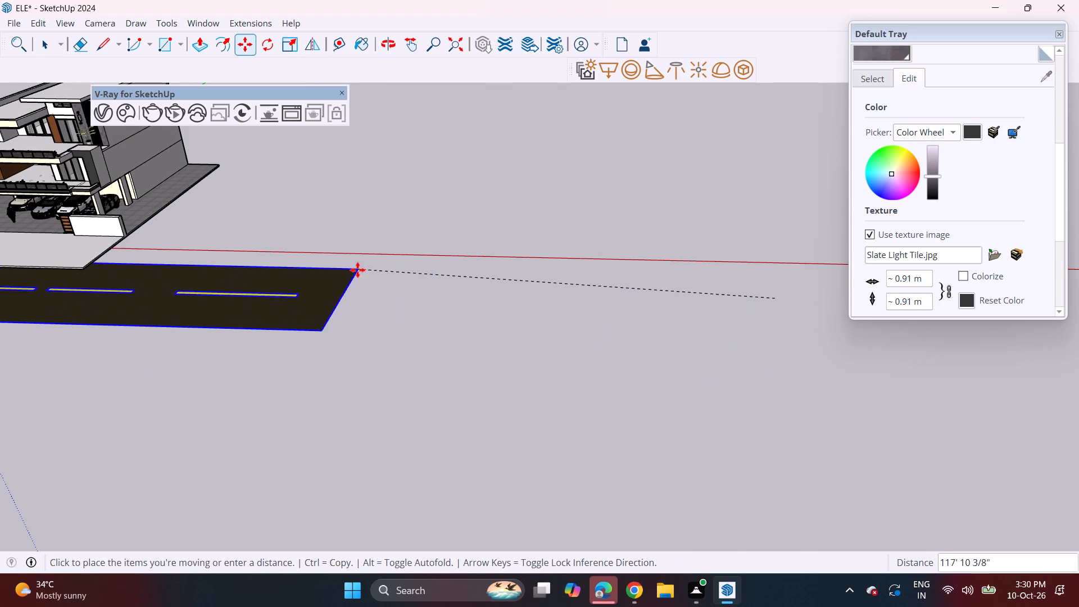
middle_click_drag(357, 270, 764, 319)
scroll(509, 289, "up", 9)
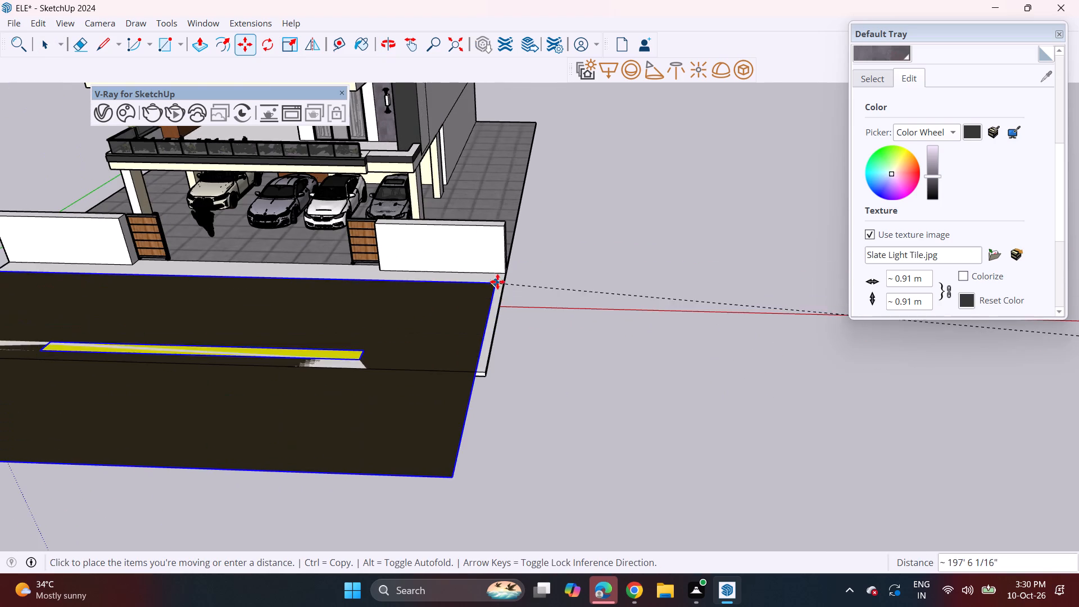
scroll(502, 275, "up", 3)
left_click(503, 279)
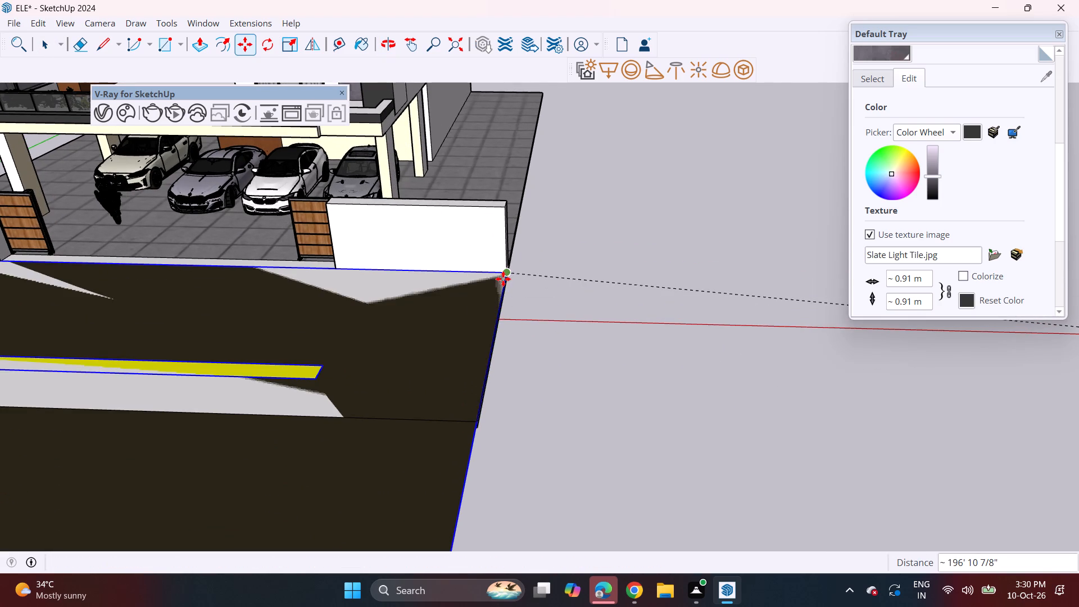
Scale the road uniformly to about 0.53 from its far front corner so its length matches the apron.
scroll(344, 338, "down", 7)
middle_click_drag(112, 368, 718, 374, "shift")
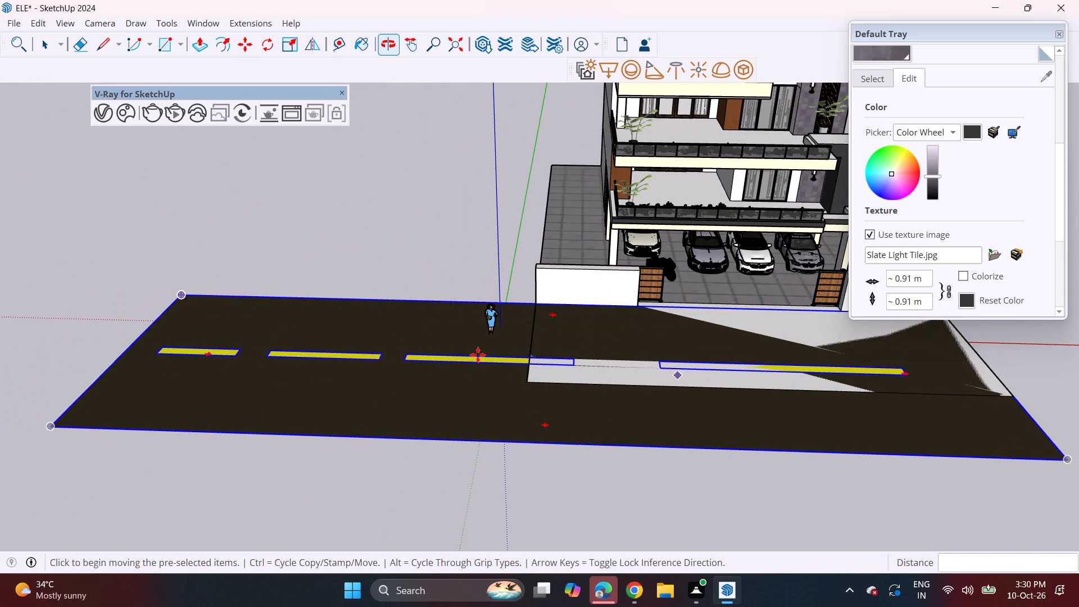
left_click(288, 42)
left_click(53, 427)
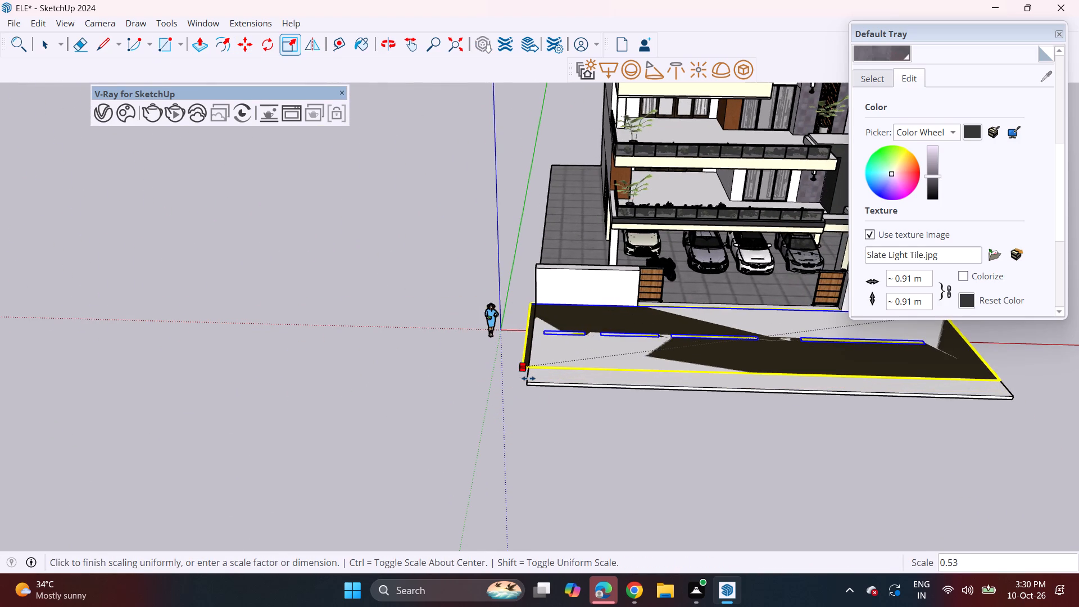
left_click(530, 378)
Push the apron's top face down 3" so the road surface sits above it.
middle_click_drag(758, 384, 732, 373)
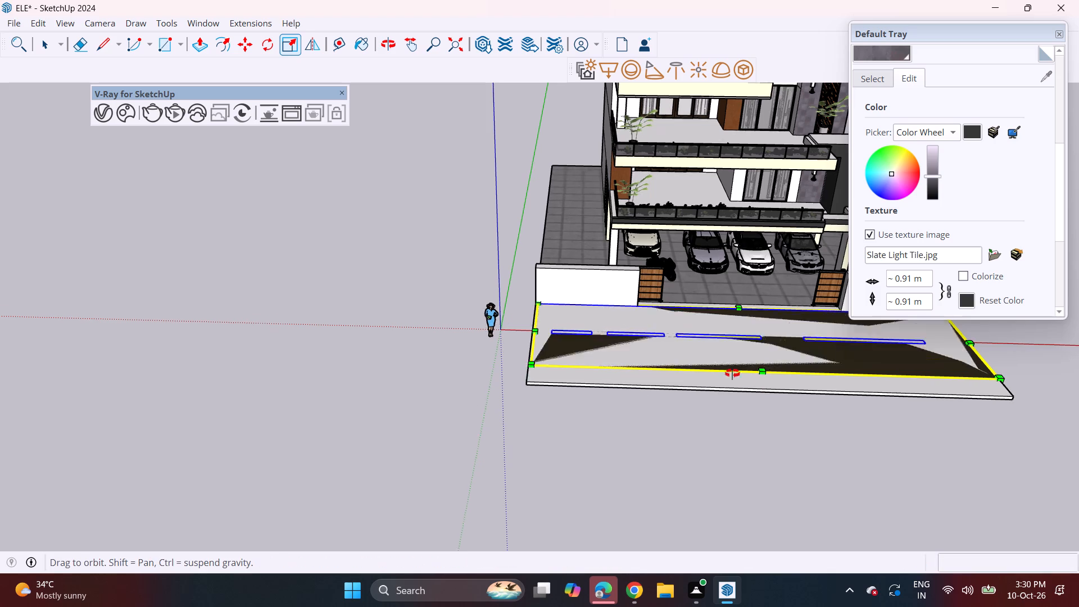
middle_click_drag(732, 373, 484, 296)
scroll(504, 337, "up", 4)
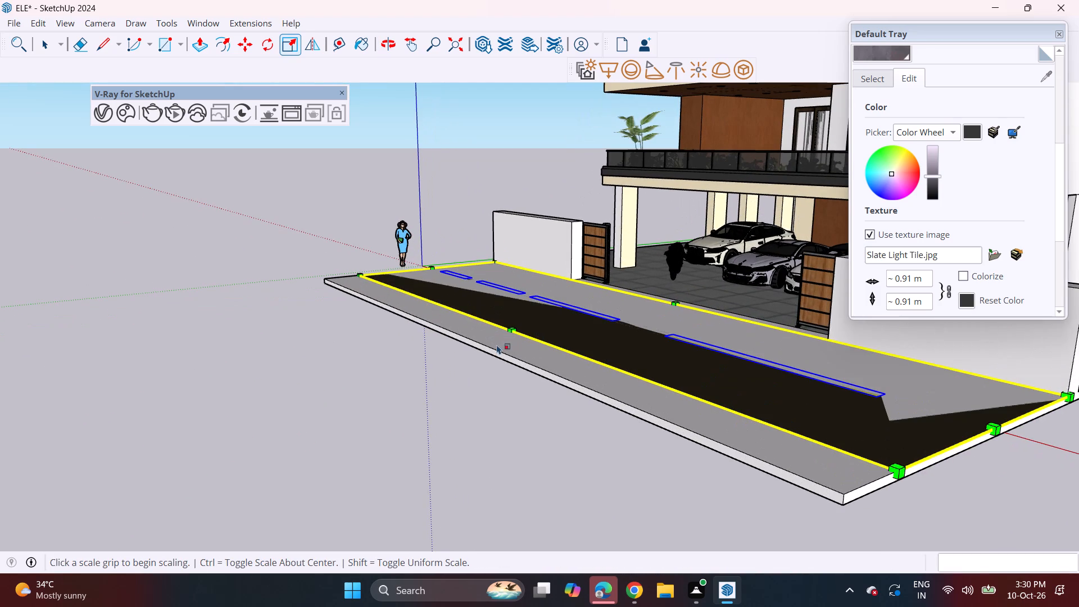
key("p")
left_click(531, 350)
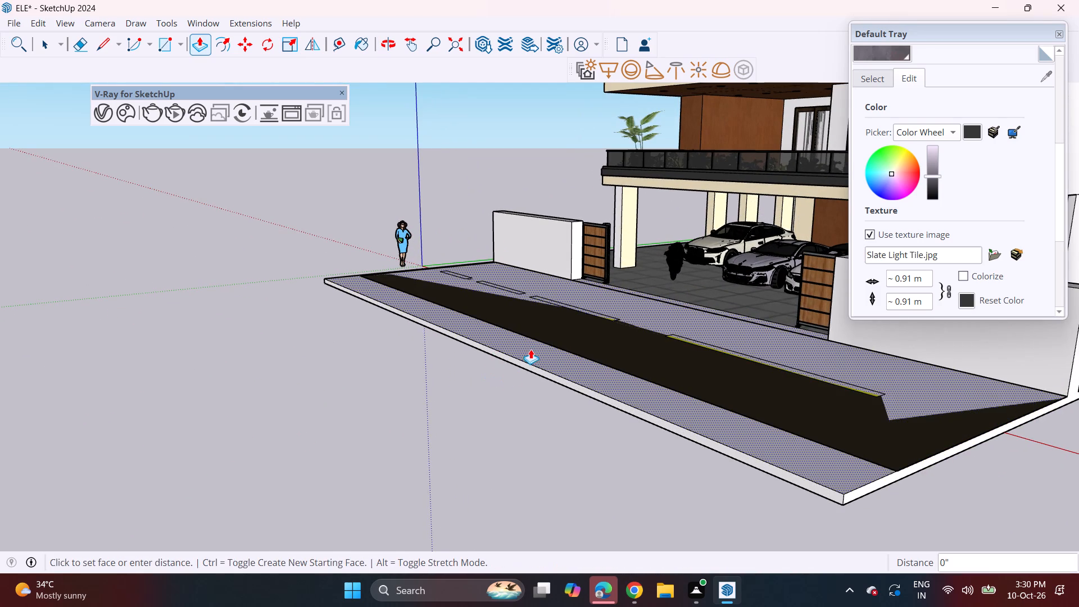
left_click(531, 354)
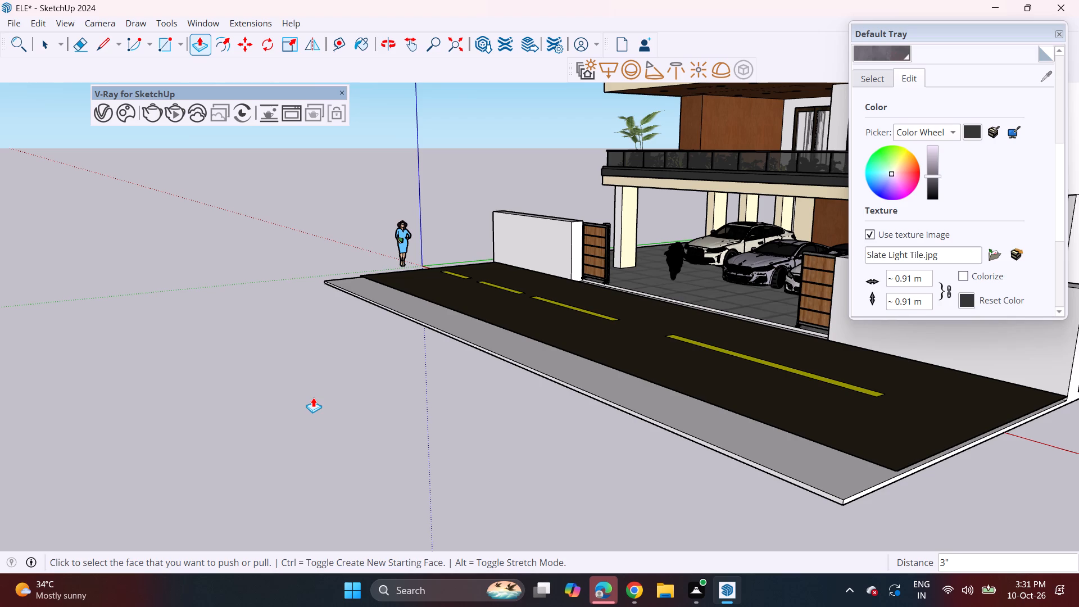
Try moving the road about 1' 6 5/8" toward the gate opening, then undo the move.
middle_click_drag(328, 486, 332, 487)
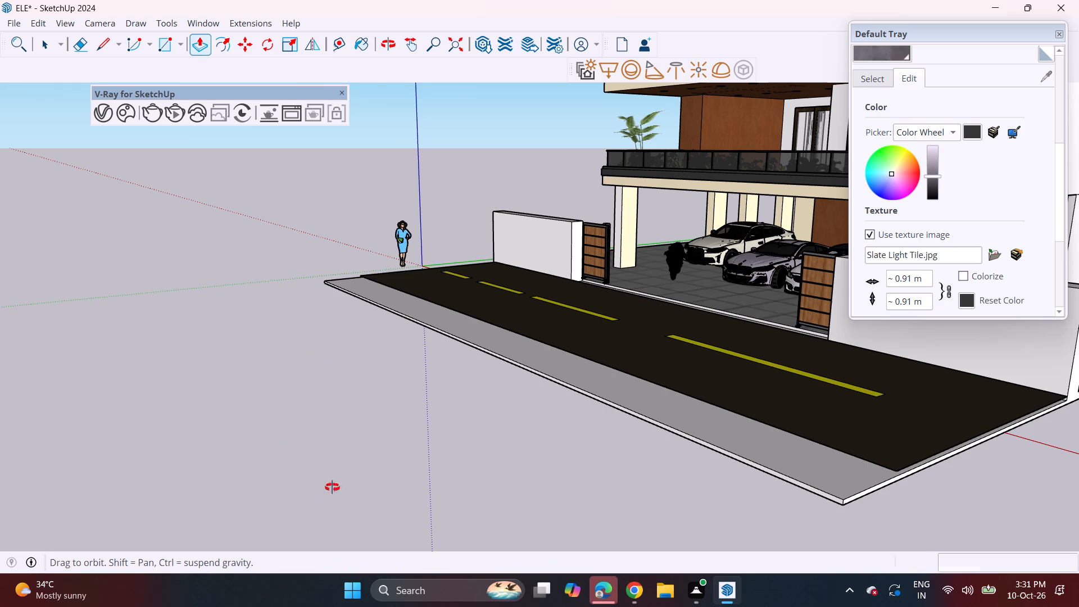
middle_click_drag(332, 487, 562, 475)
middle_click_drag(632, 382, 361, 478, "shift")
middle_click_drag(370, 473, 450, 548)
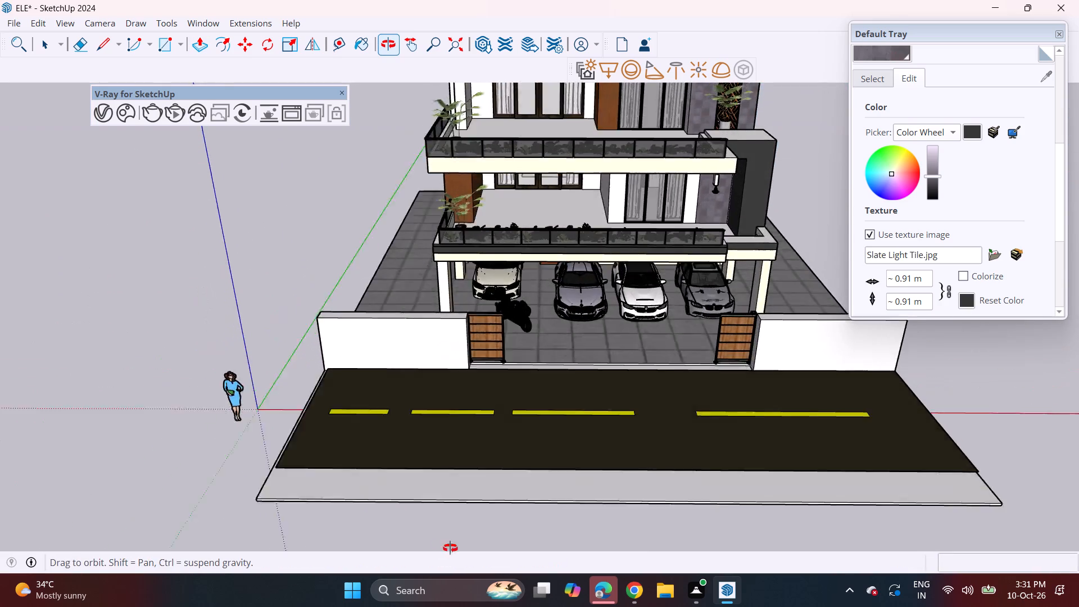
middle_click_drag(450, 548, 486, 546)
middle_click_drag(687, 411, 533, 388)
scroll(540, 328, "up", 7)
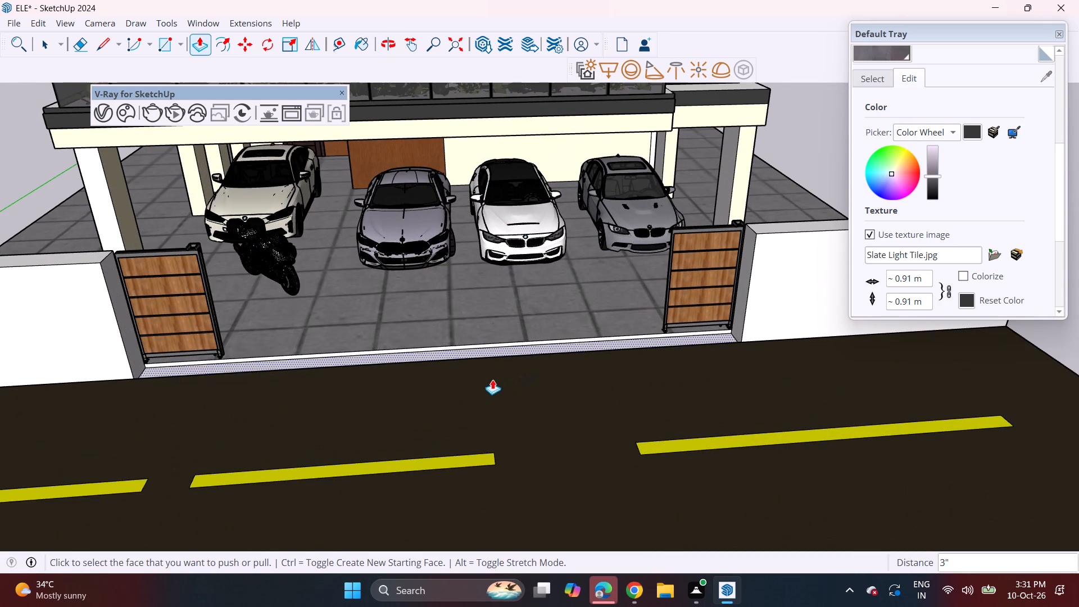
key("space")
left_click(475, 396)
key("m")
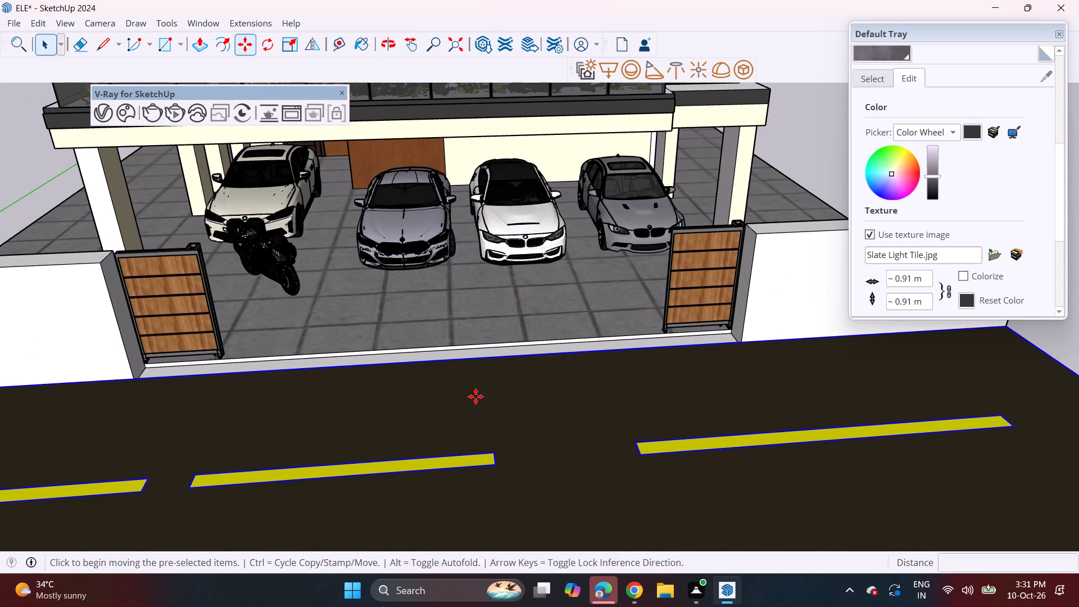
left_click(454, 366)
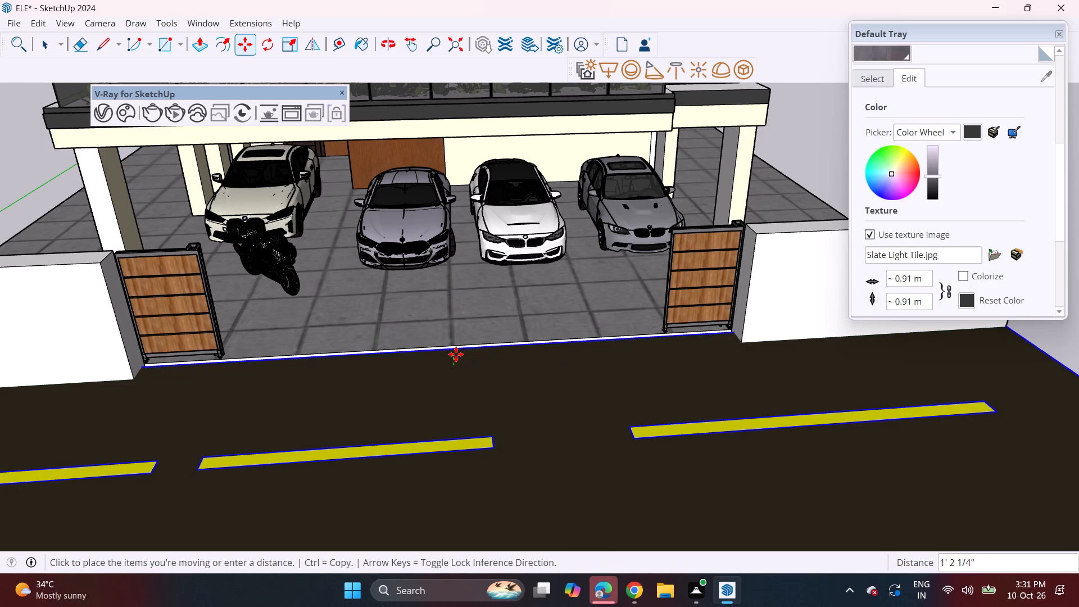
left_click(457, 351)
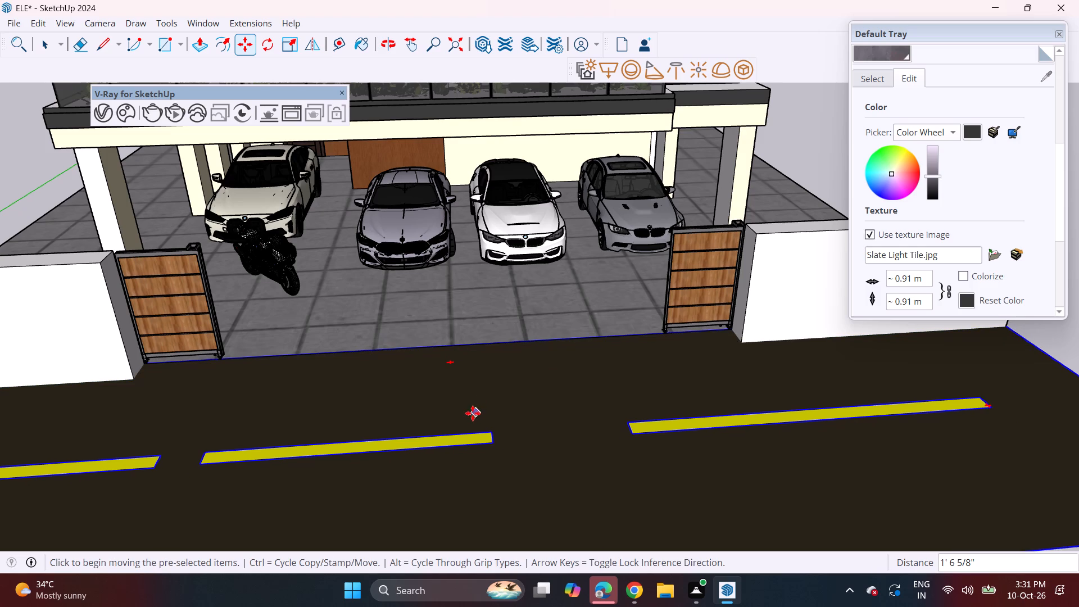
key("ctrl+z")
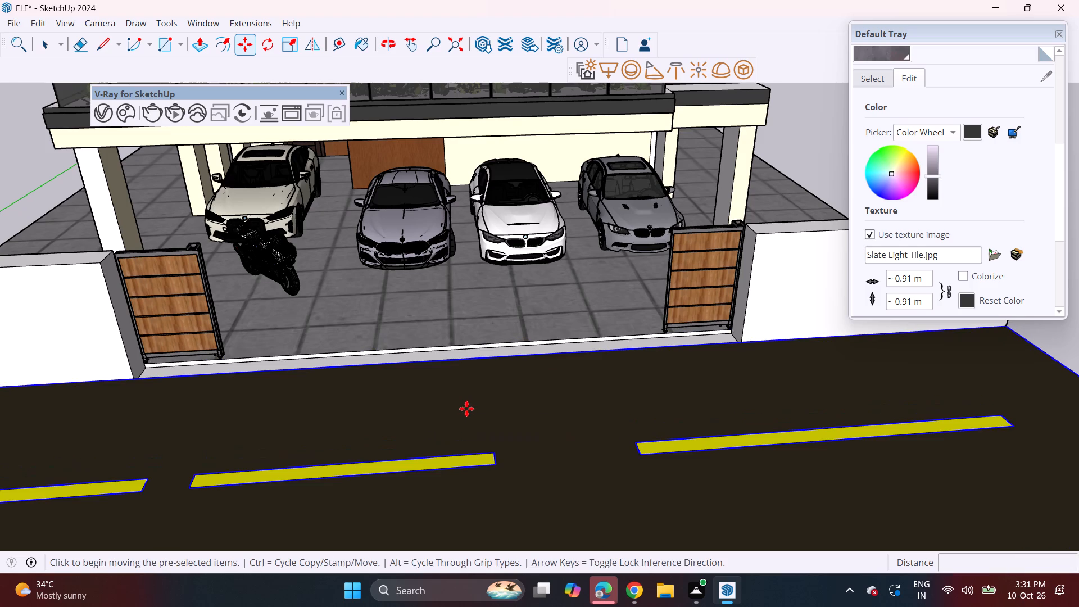
Move the road about 2' away from the gate, leaving a strip of apron along the boundary wall.
middle_click_drag(466, 403, 439, 332)
scroll(451, 352, "down", 2)
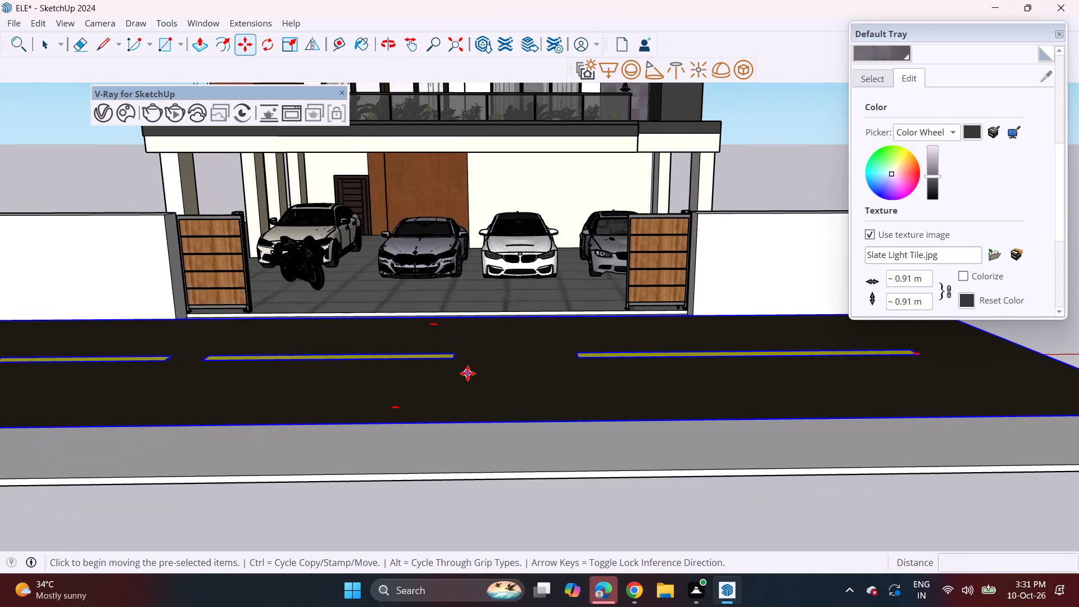
middle_click_drag(412, 324, 415, 431)
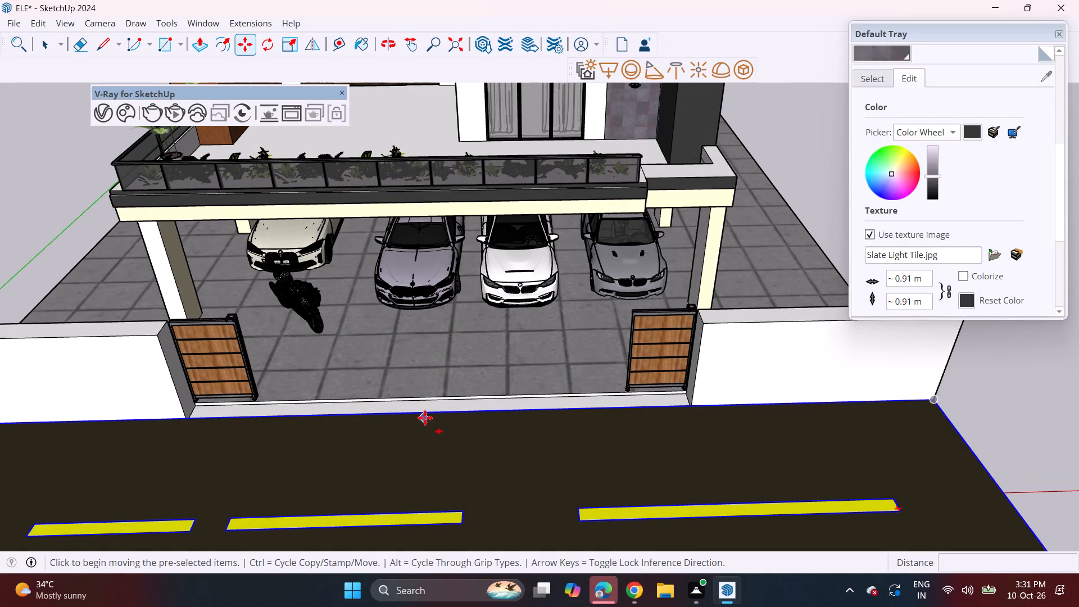
double_click(427, 413)
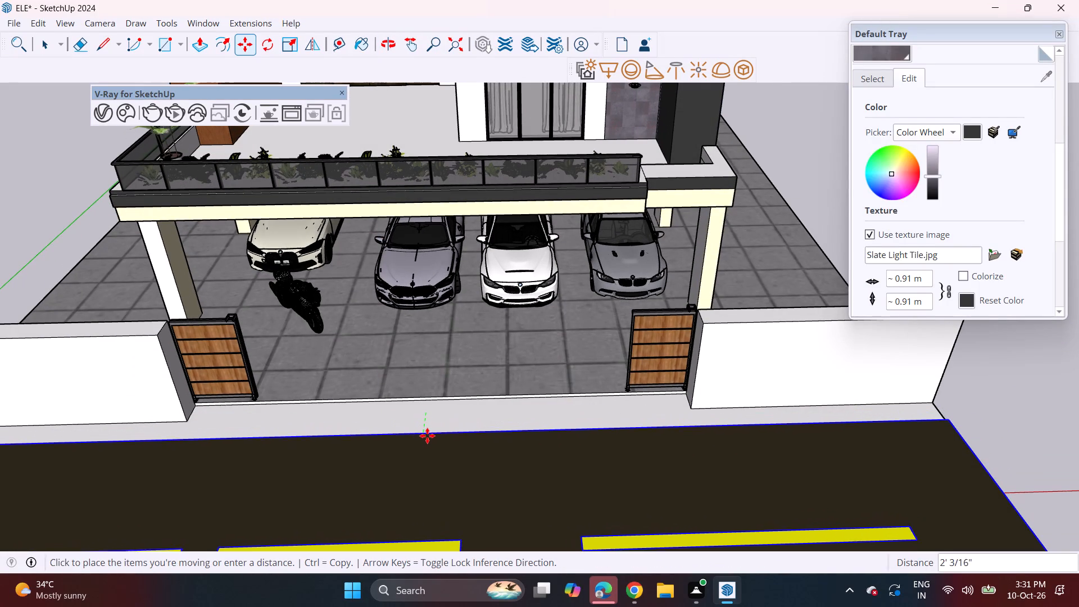
left_click(427, 436)
Copy a row of plants from the second-floor balcony to the strip between the front boundary wall near the origin and the road.
middle_click_drag(472, 483, 460, 452)
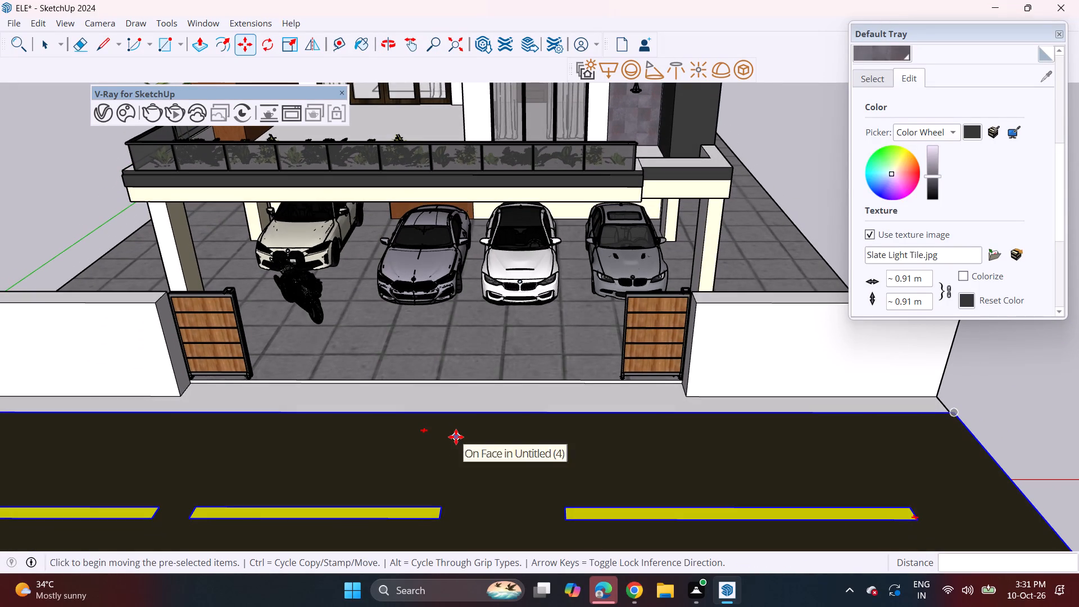
scroll(446, 433, "down", 3)
middle_click_drag(424, 448, 514, 457)
middle_click_drag(508, 451, 507, 393)
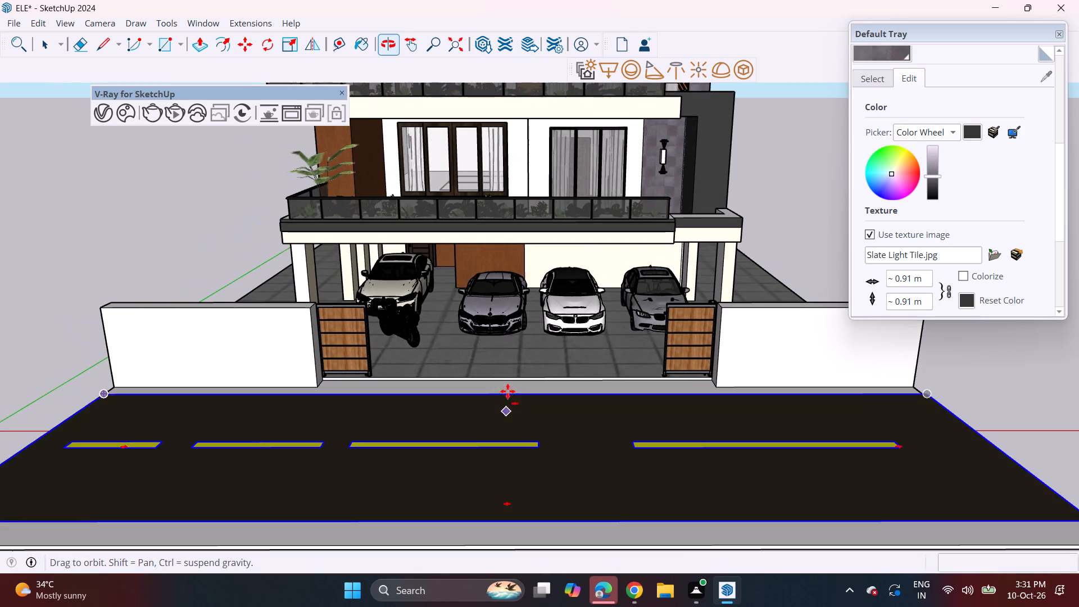
middle_click_drag(497, 112, 438, 334)
key("space")
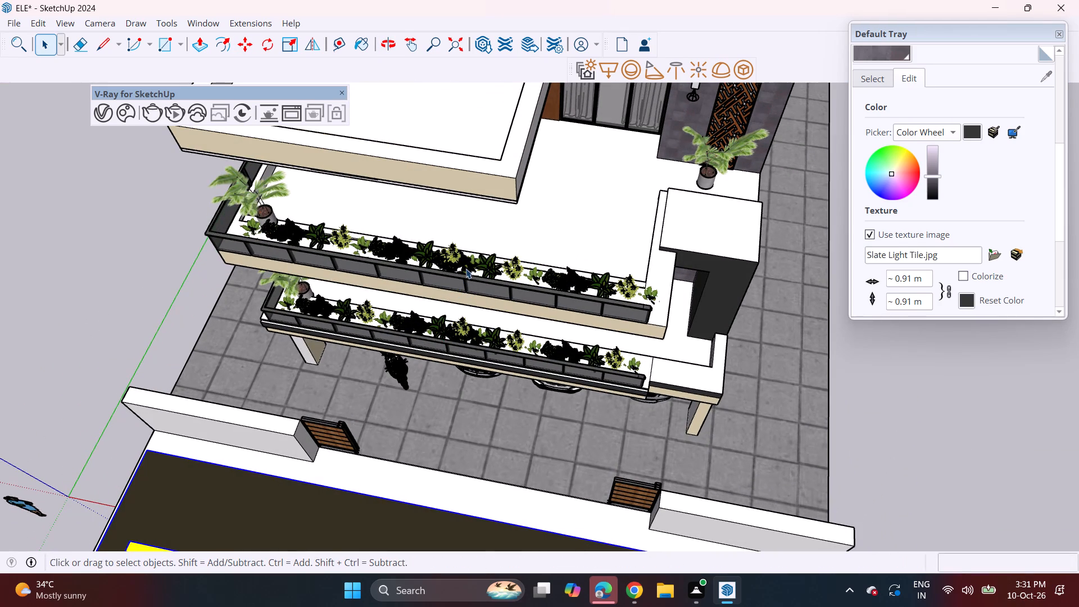
left_click(469, 262)
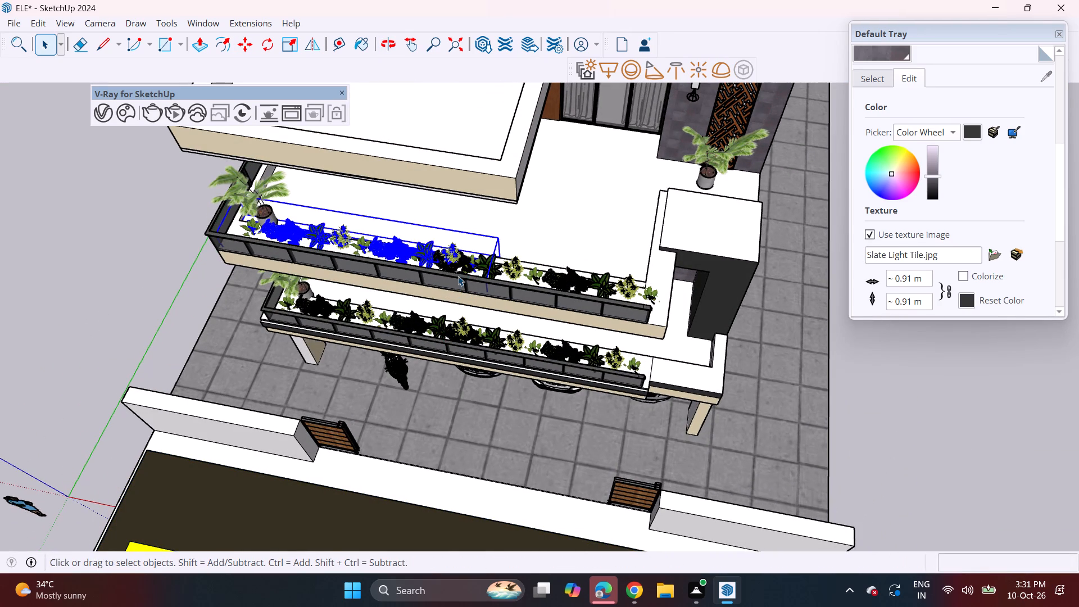
key("m")
double_click(465, 268)
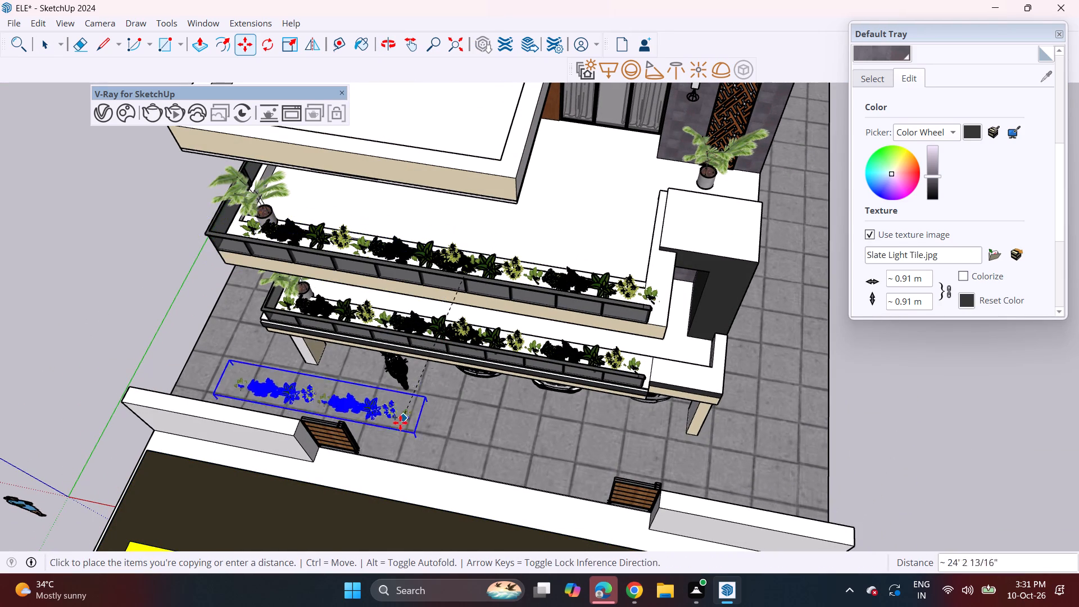
middle_click_drag(356, 467, 395, 372)
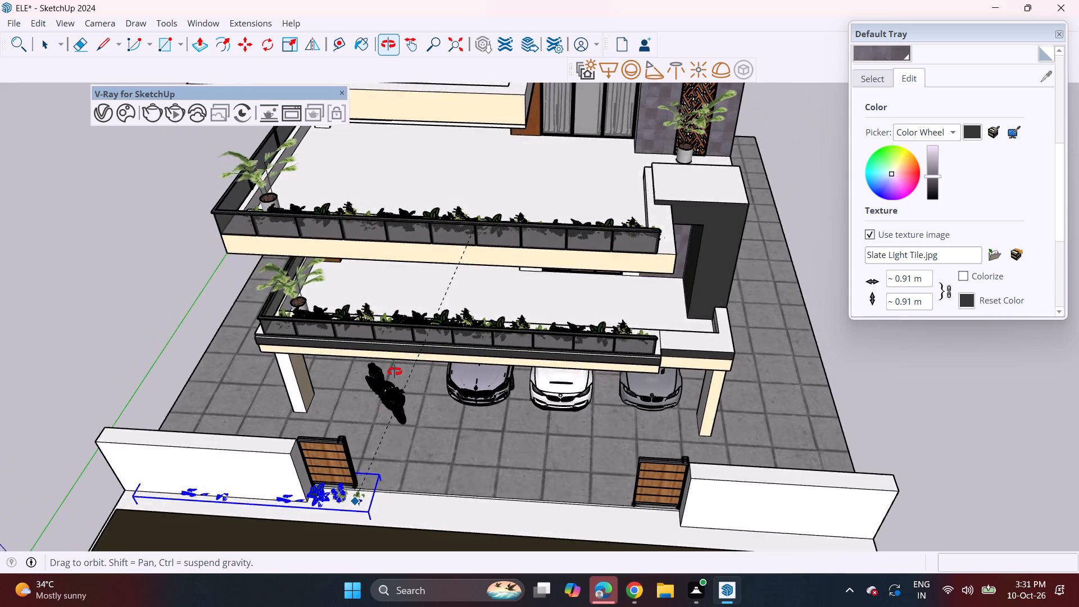
middle_click_drag(395, 372, 431, 251)
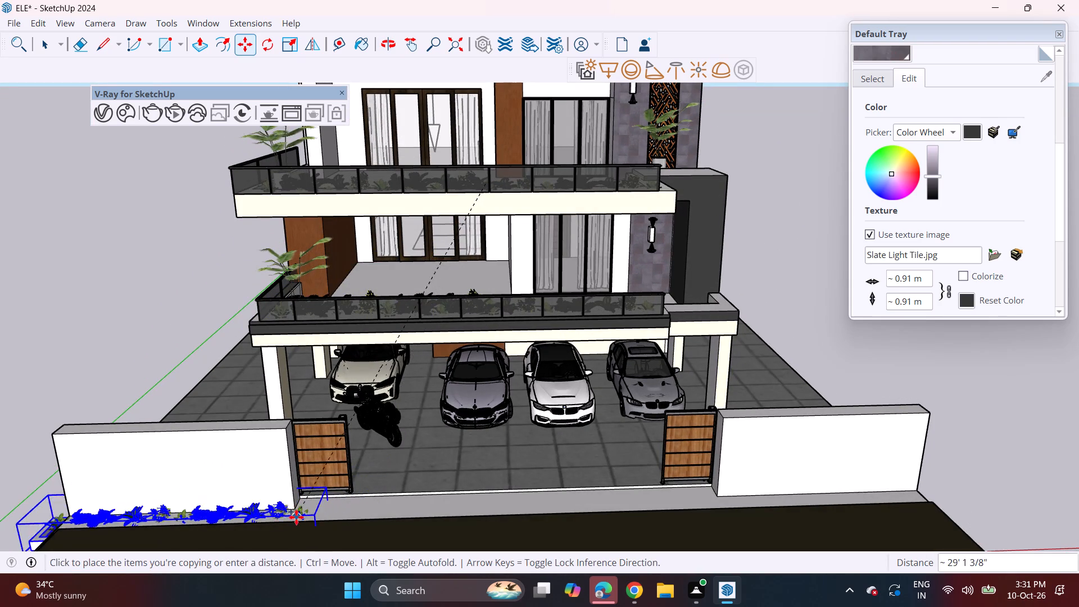
left_click(329, 505)
scroll(319, 523, "up", 1)
middle_click_drag(319, 523, 374, 454)
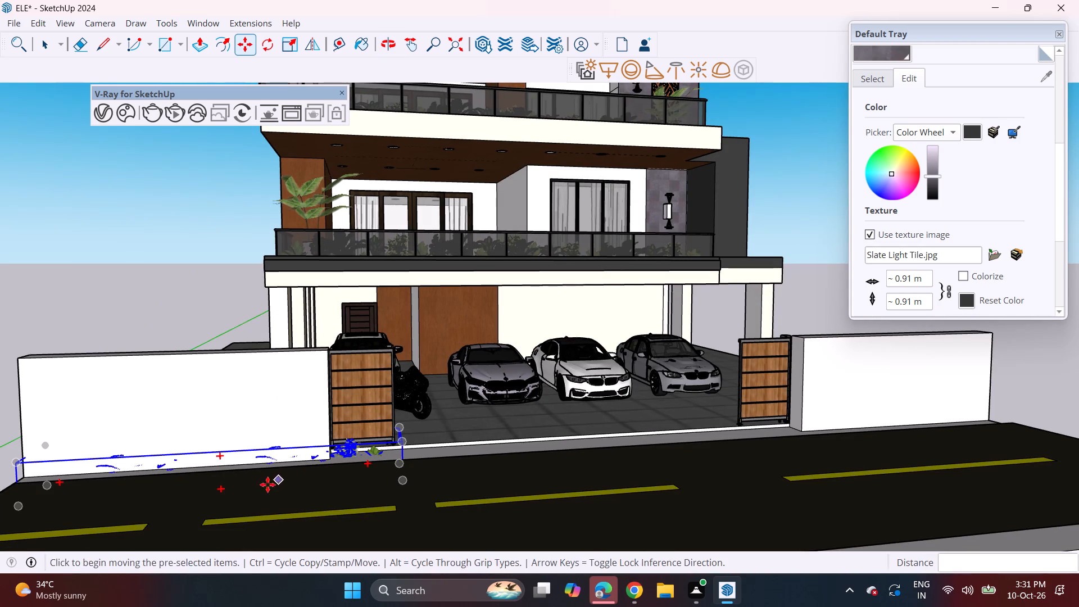
middle_click(256, 487)
middle_click(252, 490)
middle_click_drag(219, 473, 448, 398, "ctrl")
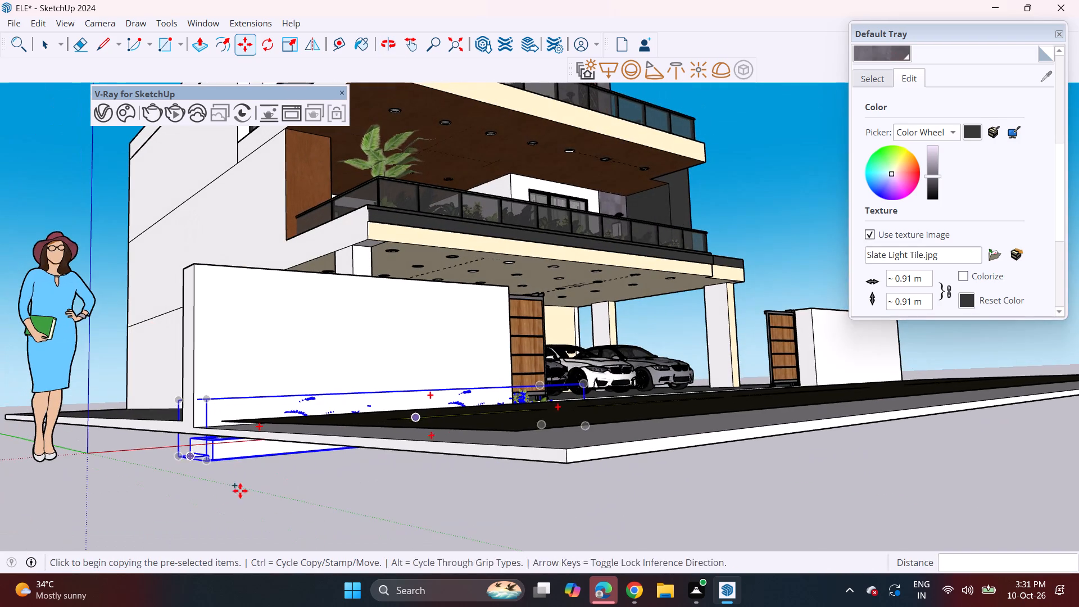
Move the copied planter up onto the strip at the foot of the front boundary wall near the origin.
left_click(211, 468)
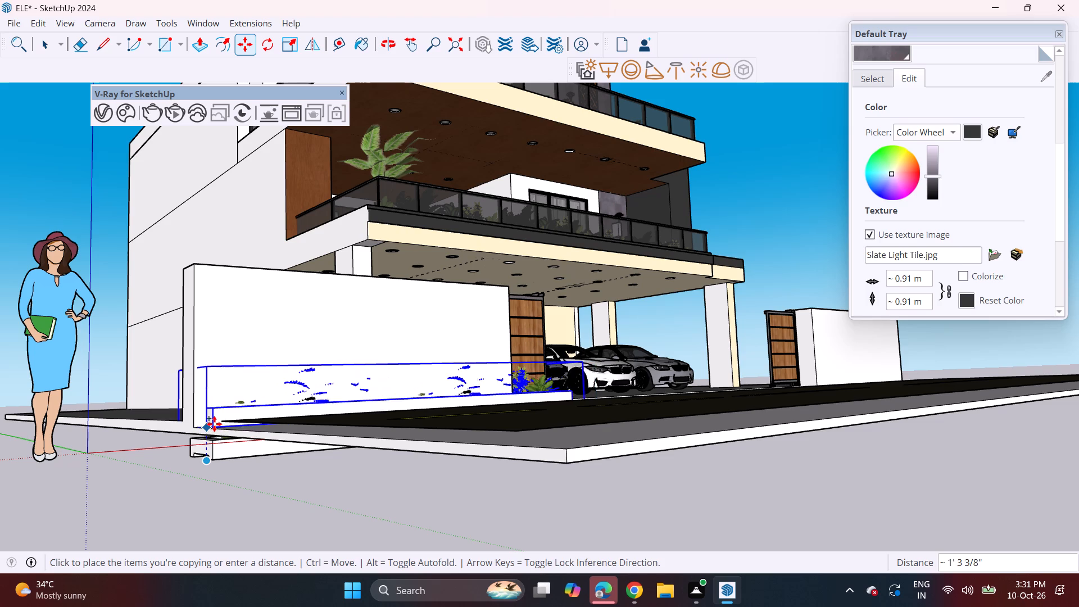
key("Escape")
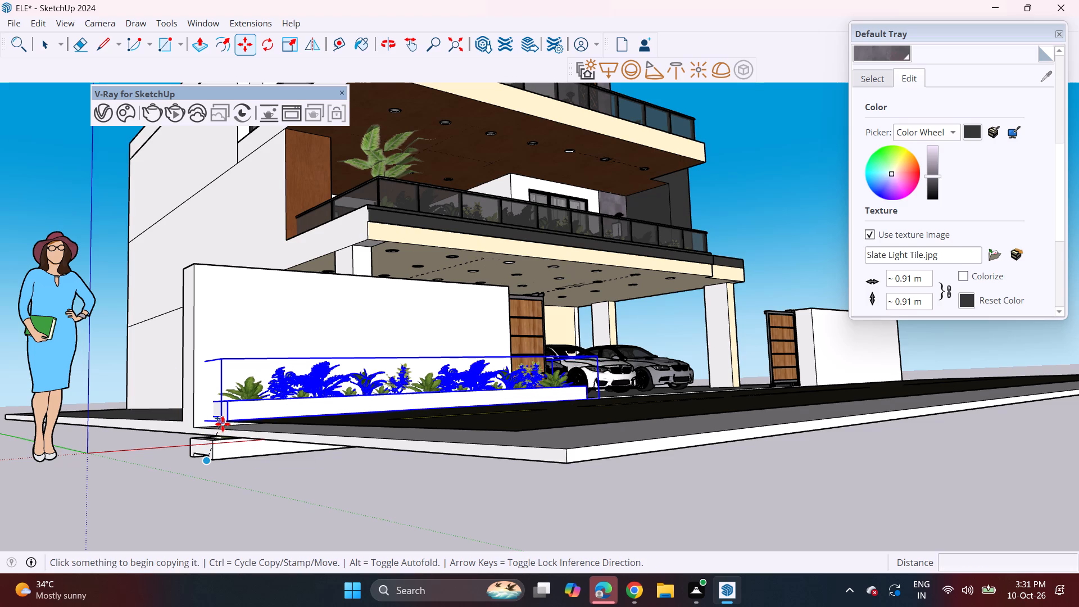
key("space")
left_click(221, 453)
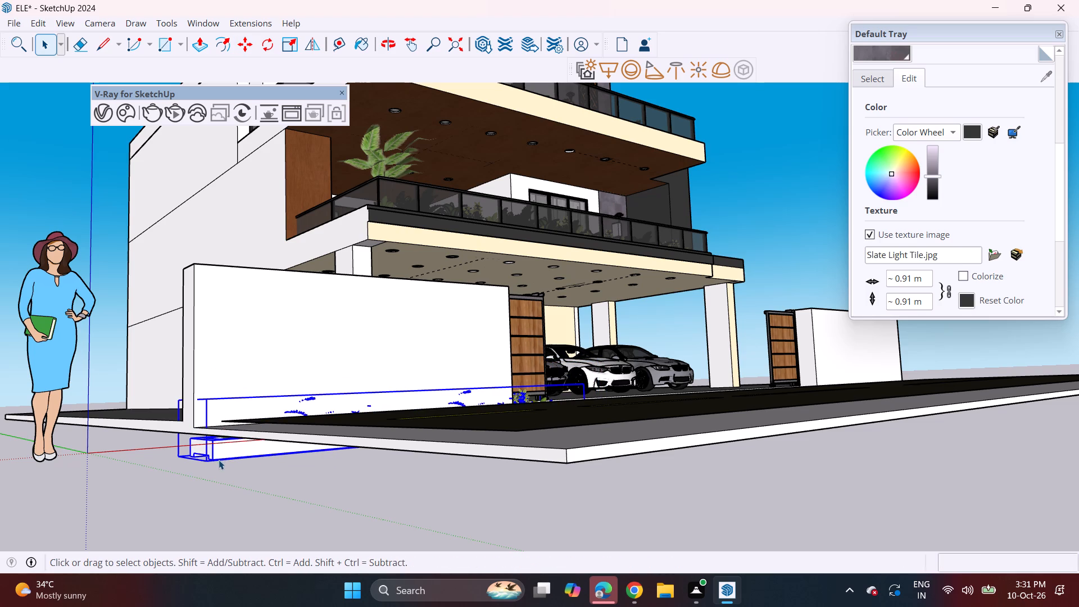
key("m")
left_click(212, 464)
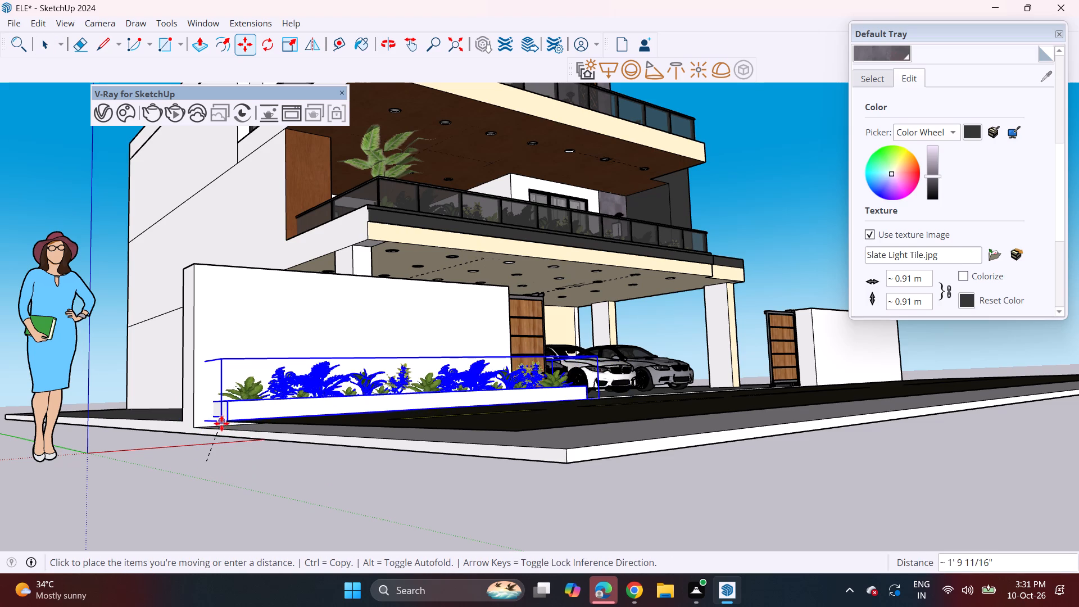
left_click(226, 431)
Scale the planter by about 1.19 on red and 0.84 on green, shortening it to end near the gate.
middle_click_drag(502, 433, 287, 515)
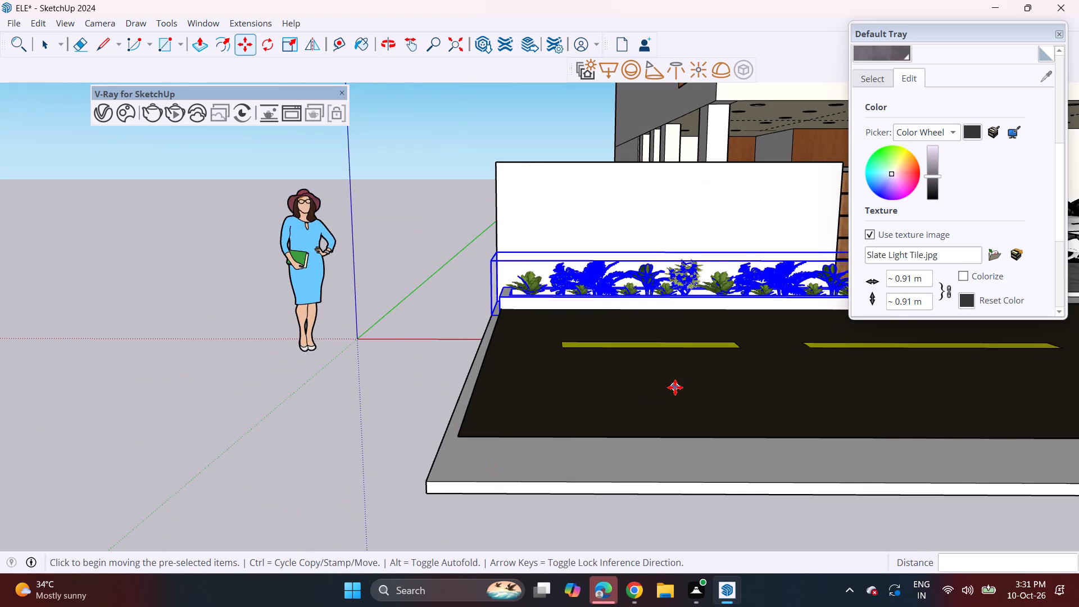
middle_click_drag(675, 372, 121, 435, "shift")
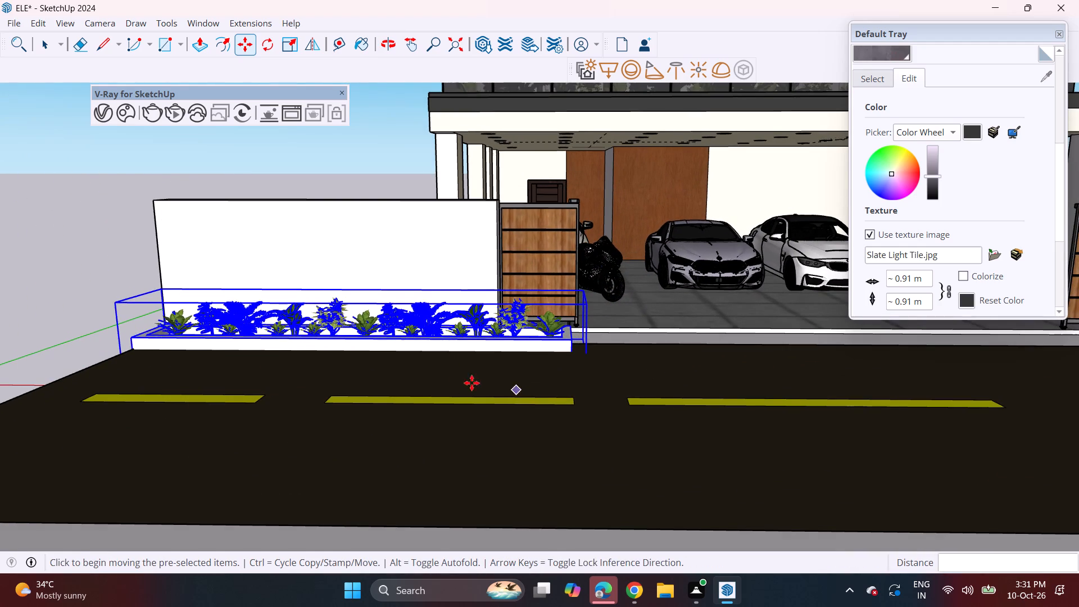
middle_click_drag(460, 381, 281, 387, "shift")
scroll(451, 381, "up", 1, "shift")
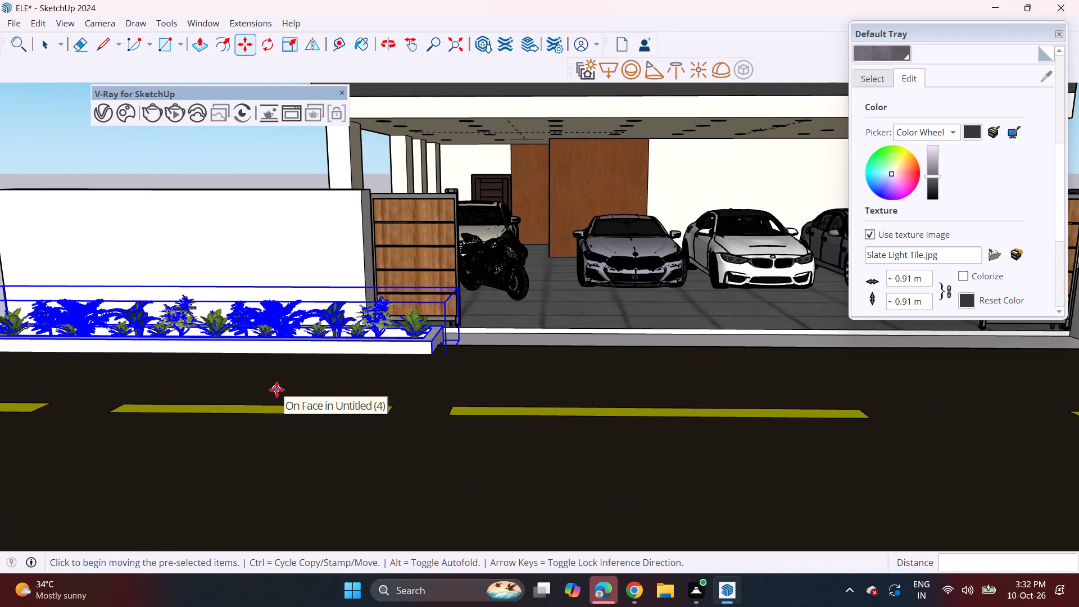
scroll(70, 428, "down", 3)
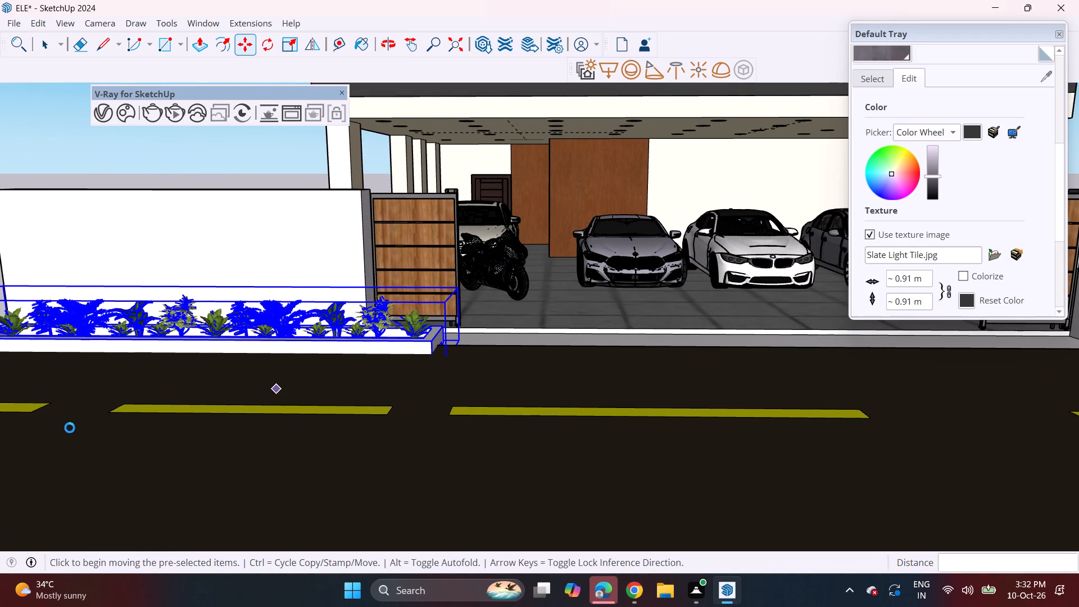
middle_click_drag(88, 411, 207, 404, "shift")
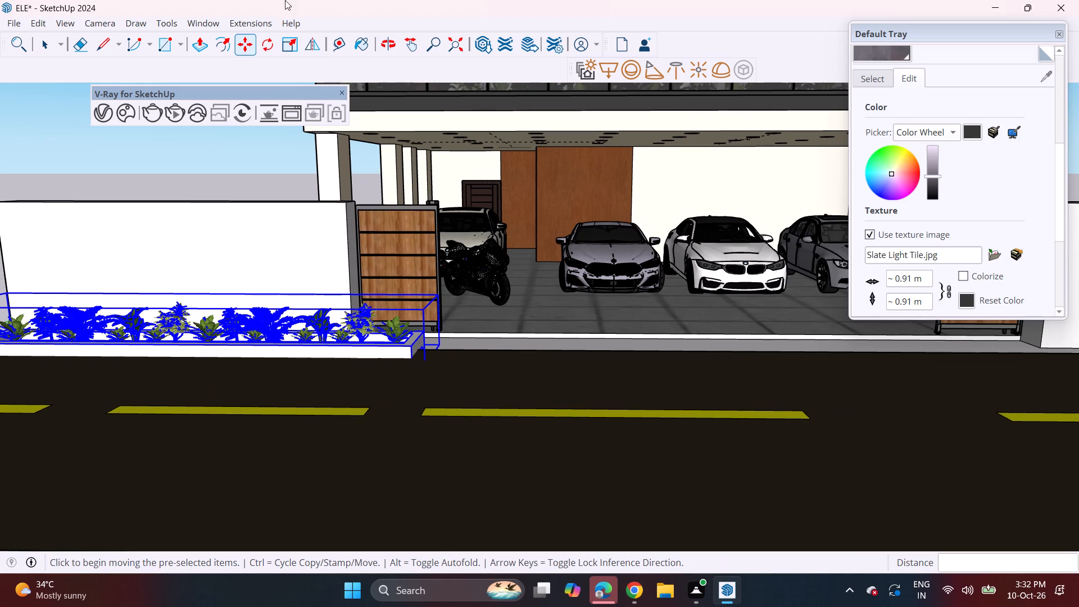
left_click(287, 39)
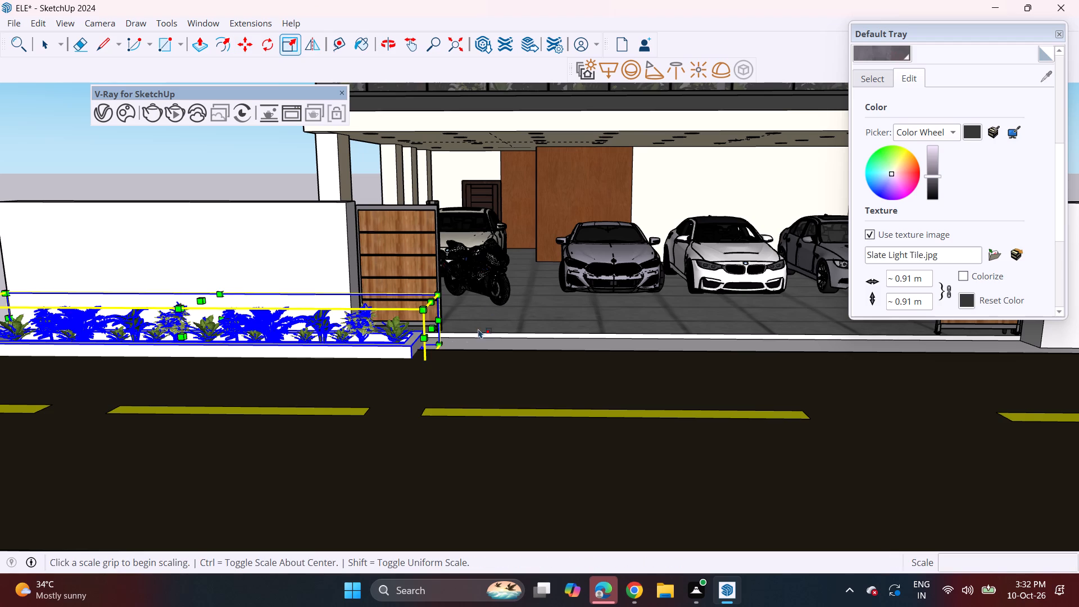
left_click(429, 334)
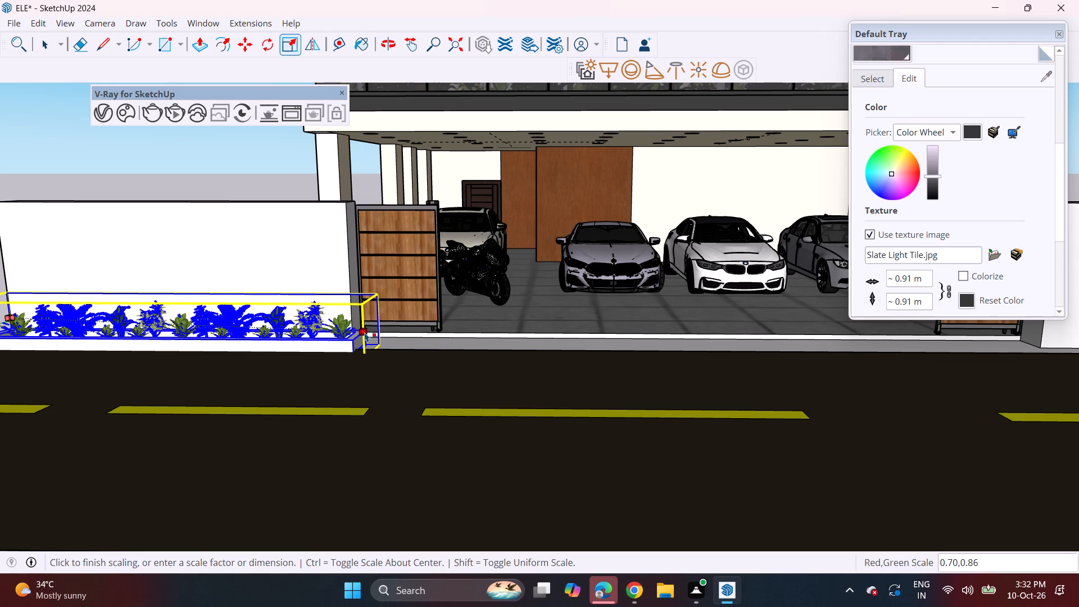
left_click(341, 341)
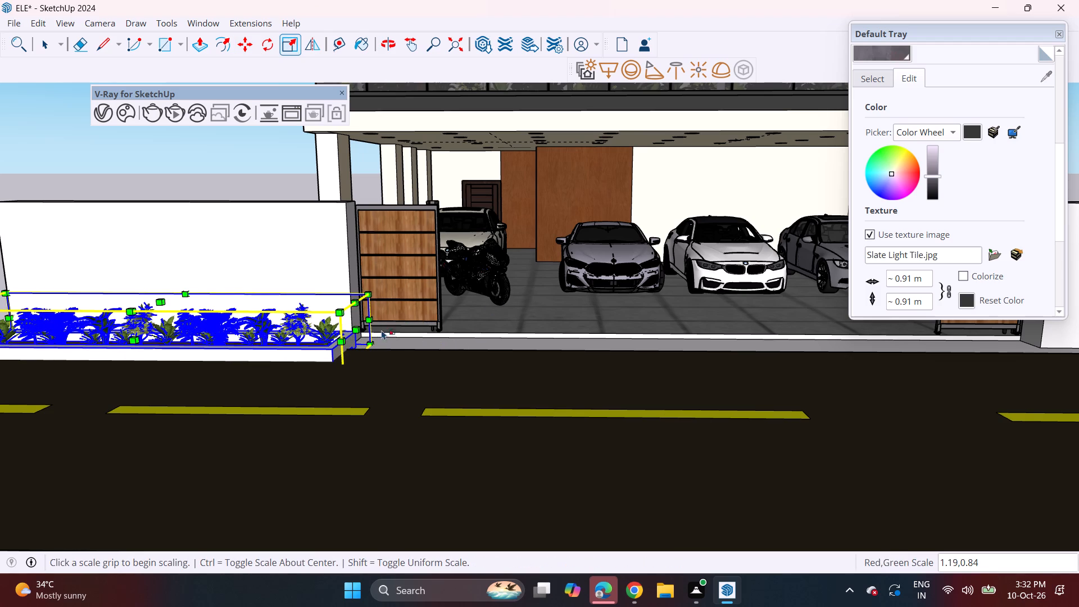
Scale the planter's depth to about 0.79 on red so its road-side edge sits closer to the boundary wall.
middle_click_drag(393, 333, 300, 451)
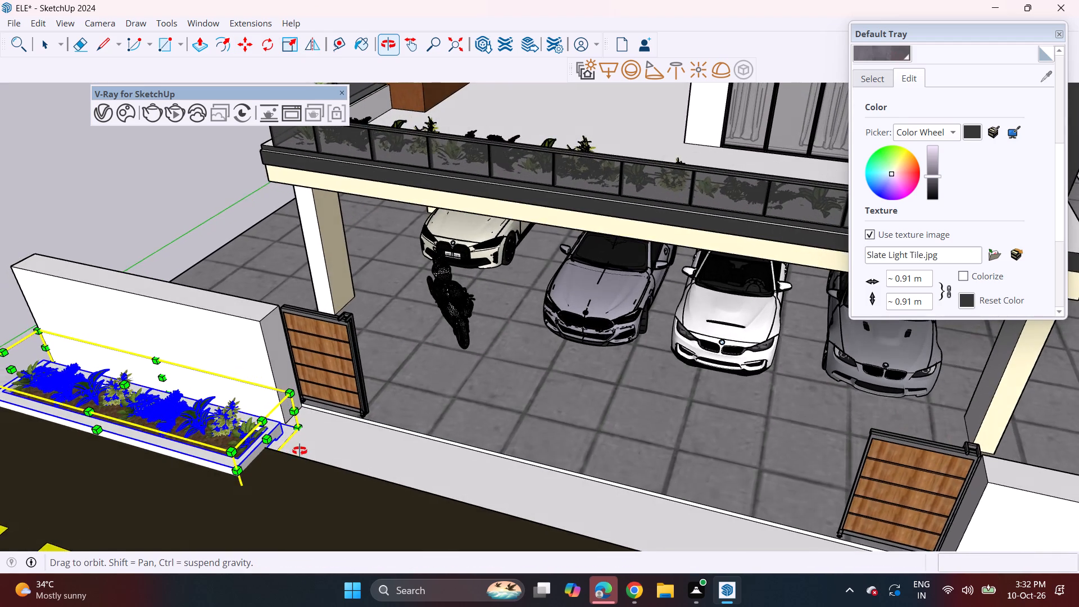
middle_click_drag(300, 451, 294, 452)
scroll(383, 378, "down", 3)
middle_click_drag(302, 461, 340, 420, "shift")
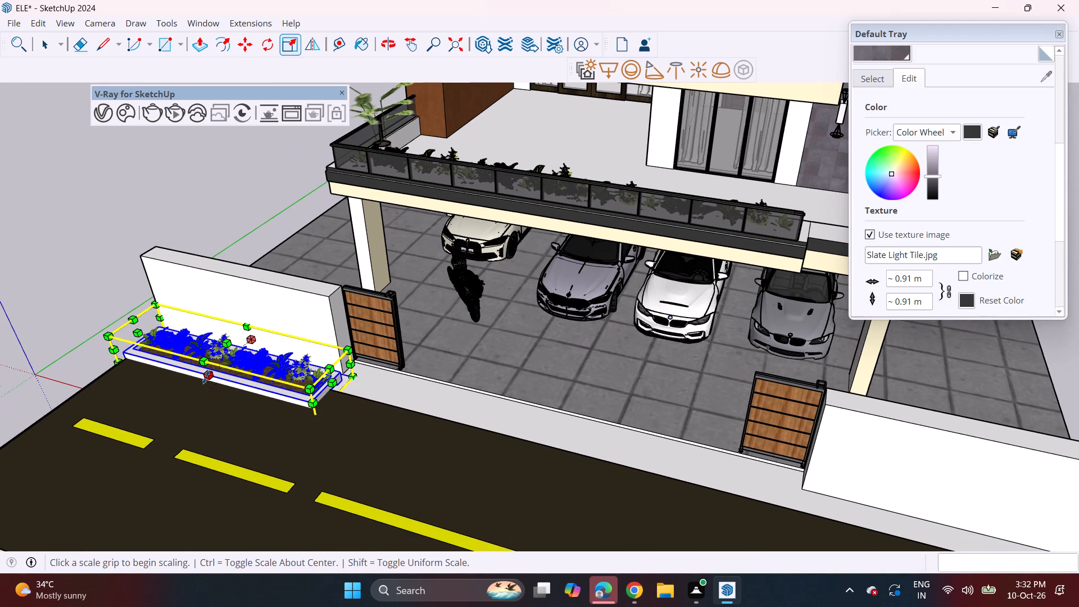
left_click(206, 377)
left_click(219, 369)
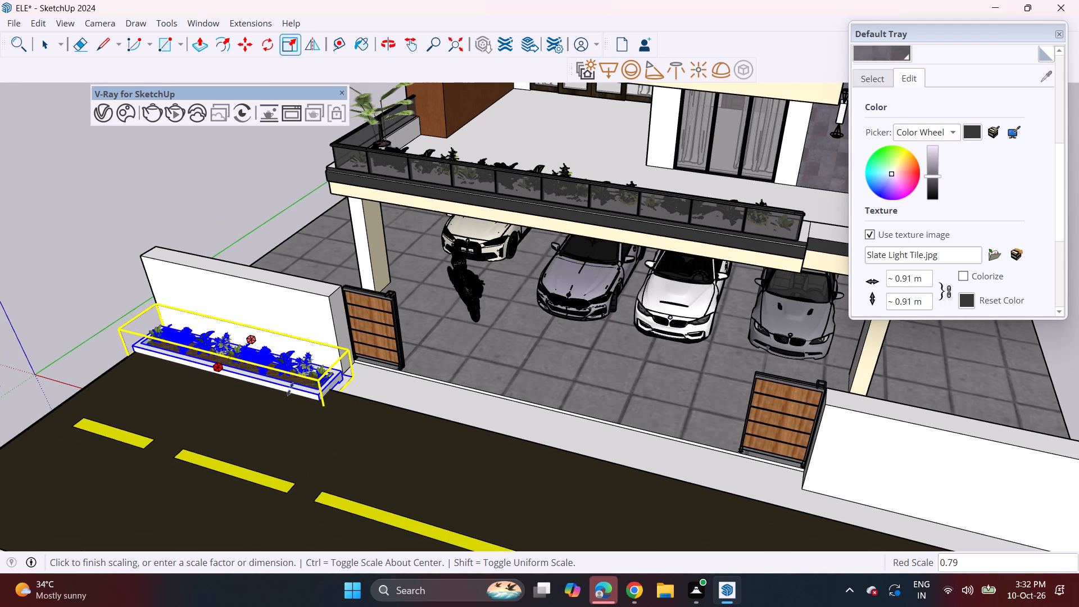
Copy the planter about 48' along the front to the foot of the boundary wall beyond the far gate.
middle_click_drag(300, 401, 404, 333)
key("space")
type("M")
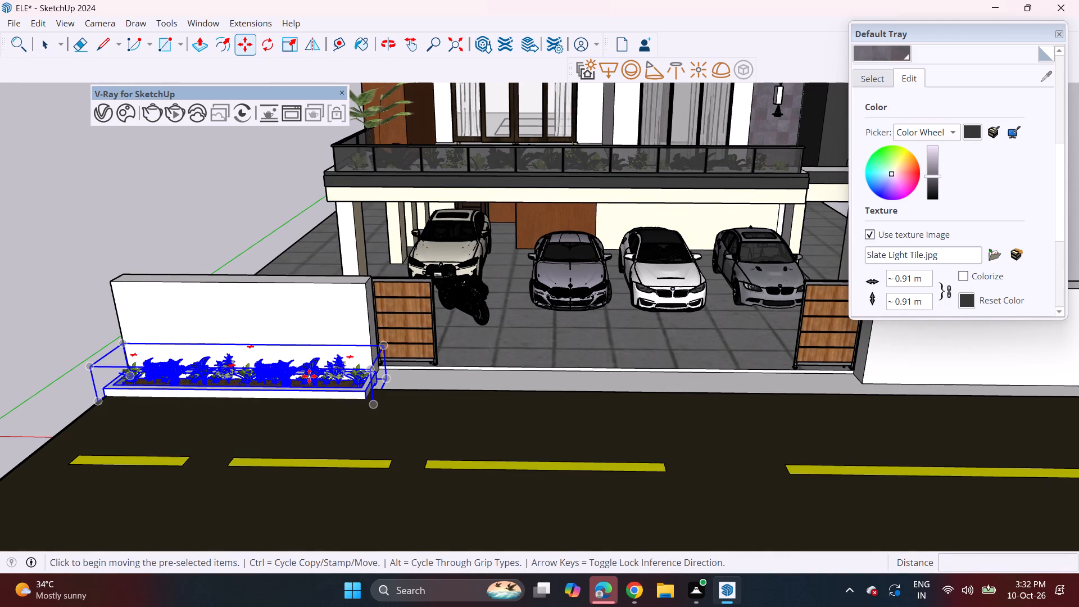
left_click(105, 405)
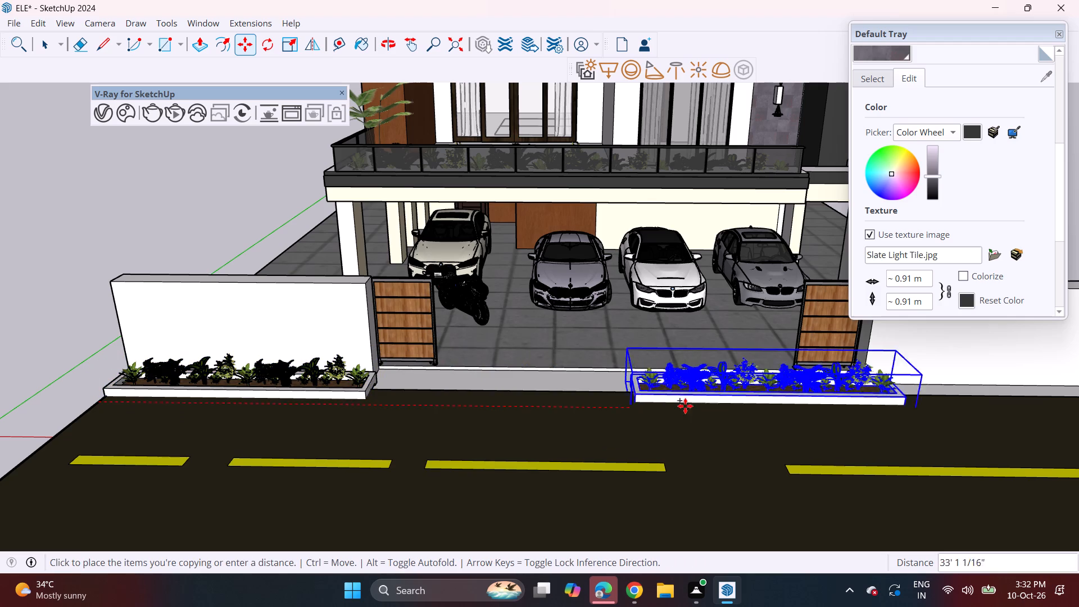
middle_click_drag(702, 397, 374, 364)
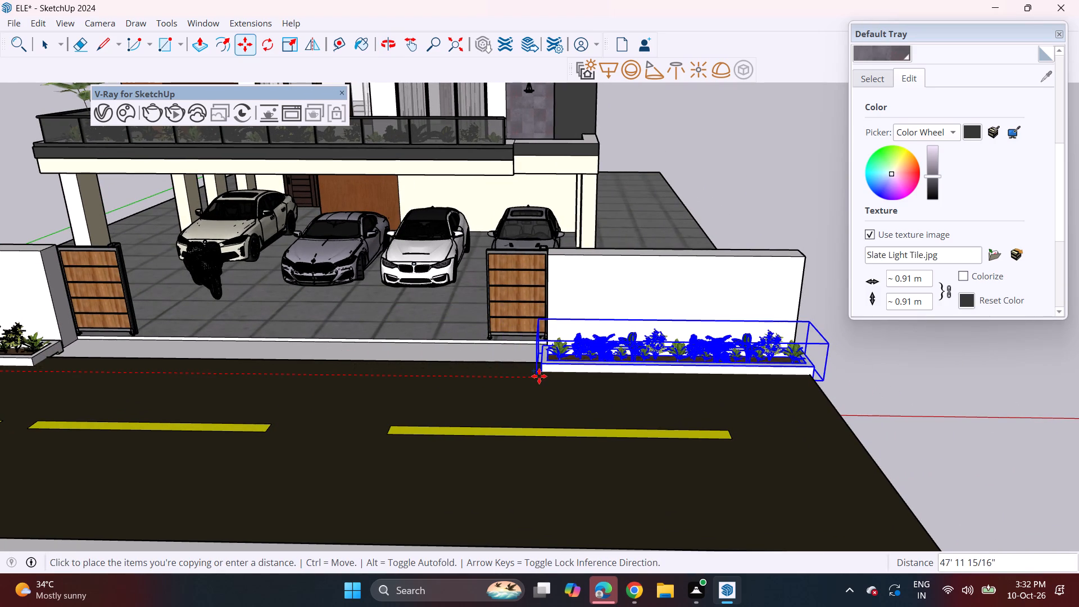
left_click(541, 378)
Move the road about 1' away from the gate opening so it clears the planters.
middle_click_drag(436, 429, 456, 409)
key("space")
left_click(403, 441)
middle_click_drag(353, 375, 351, 451)
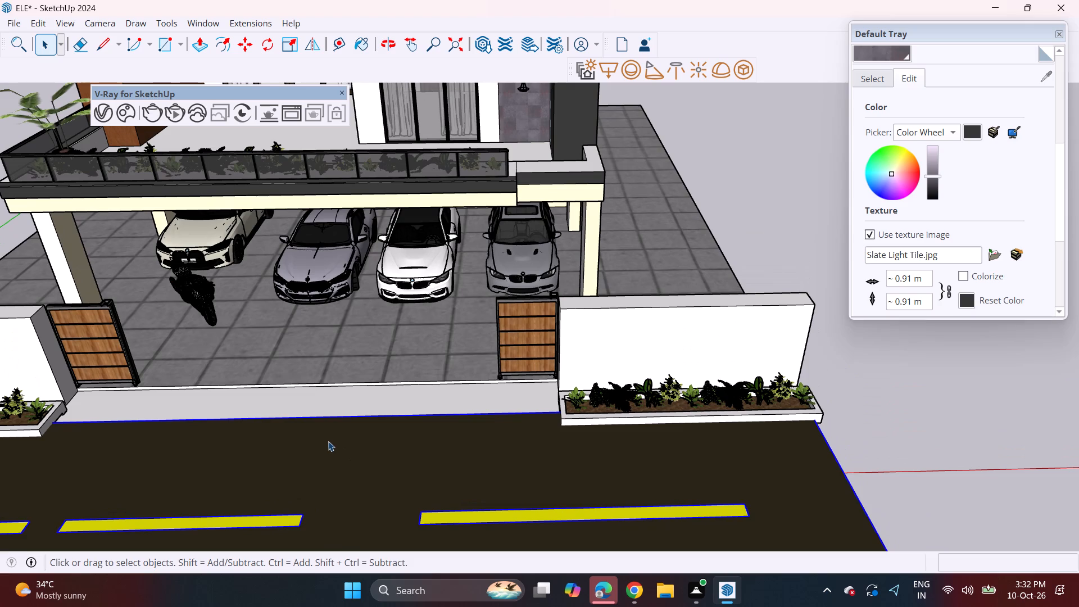
key("m")
left_click(291, 420)
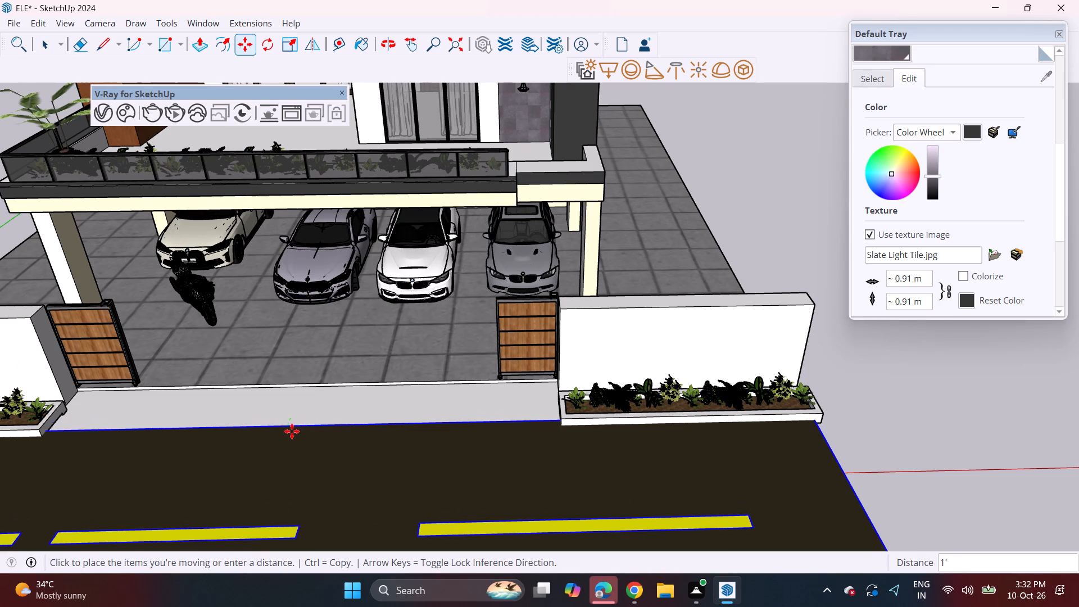
left_click(292, 436)
Examine the front elevation with both planters, the gates and the repositioned road.
middle_click_drag(294, 452, 322, 381)
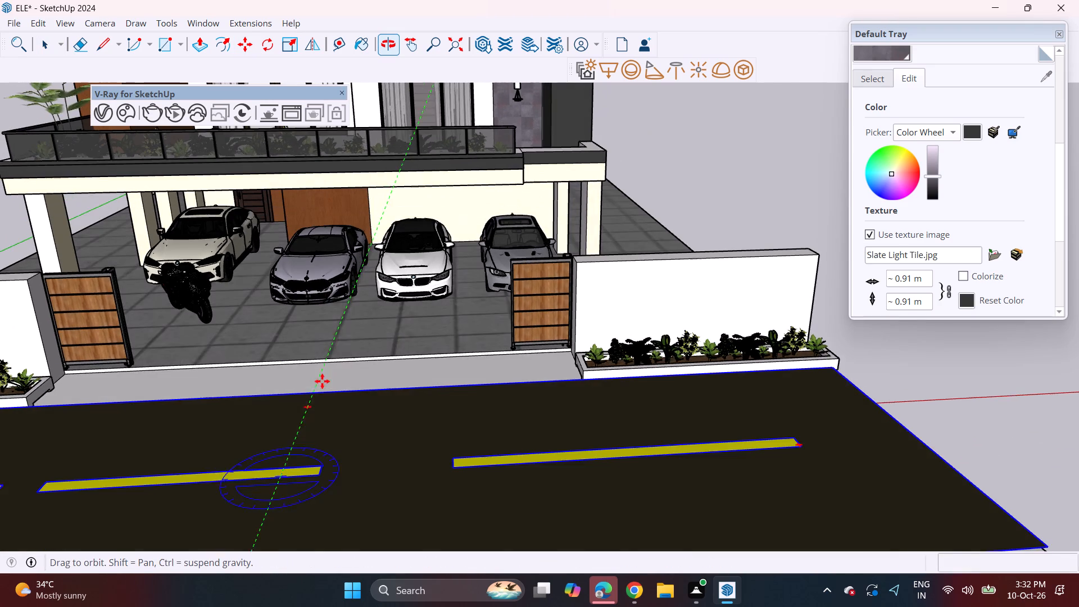
middle_click_drag(322, 381, 319, 391)
key("space")
middle_click_drag(337, 402, 469, 378)
scroll(469, 379, "down", 3)
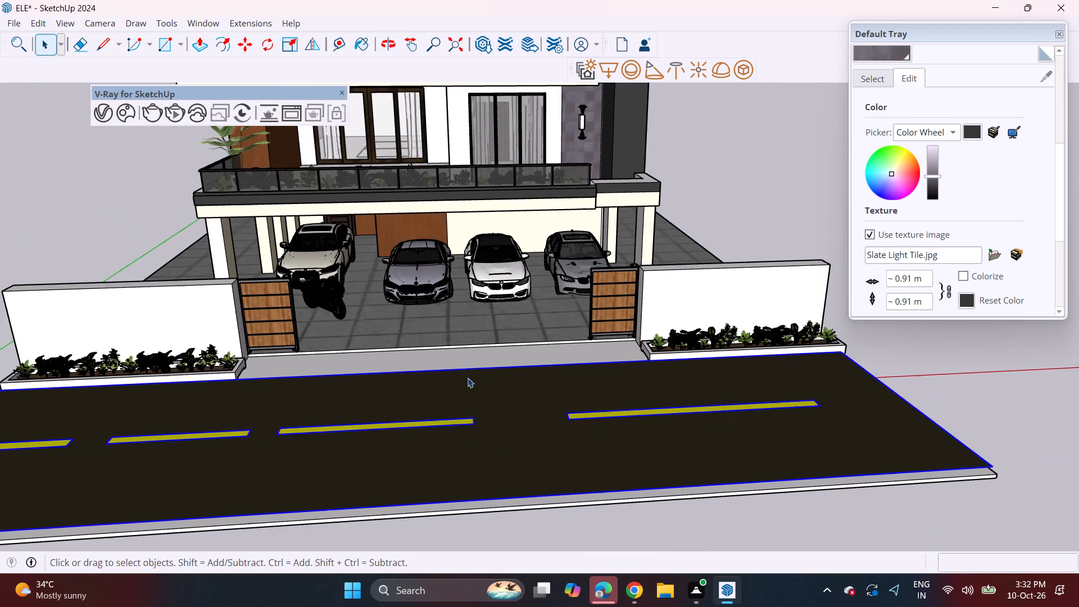
middle_click_drag(448, 406, 442, 384)
middle_click_drag(437, 363, 514, 475, "shift")
middle_click_drag(494, 415, 488, 368)
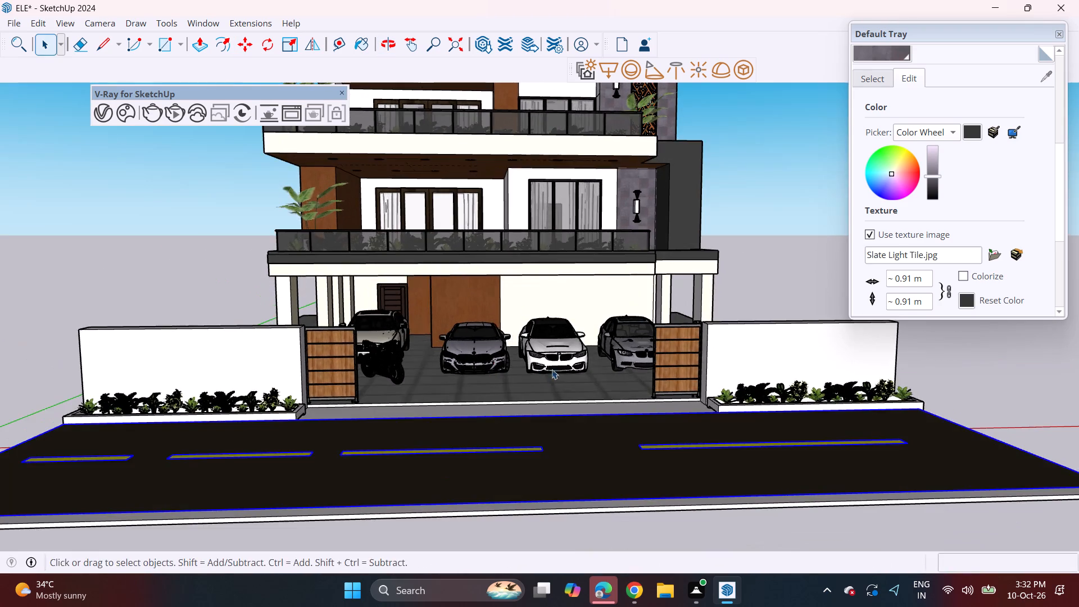
middle_click(555, 371)
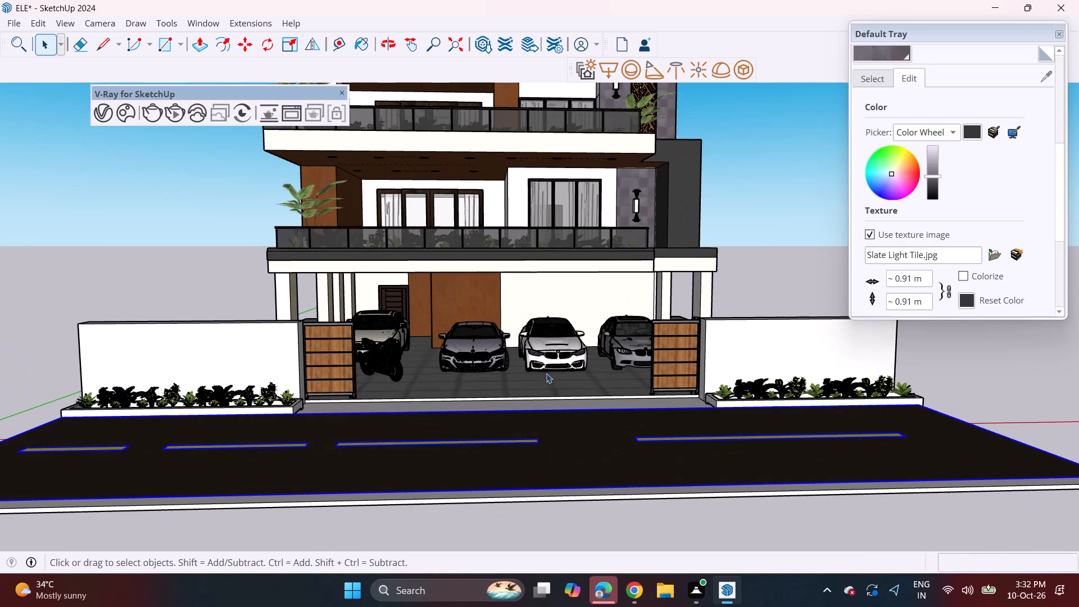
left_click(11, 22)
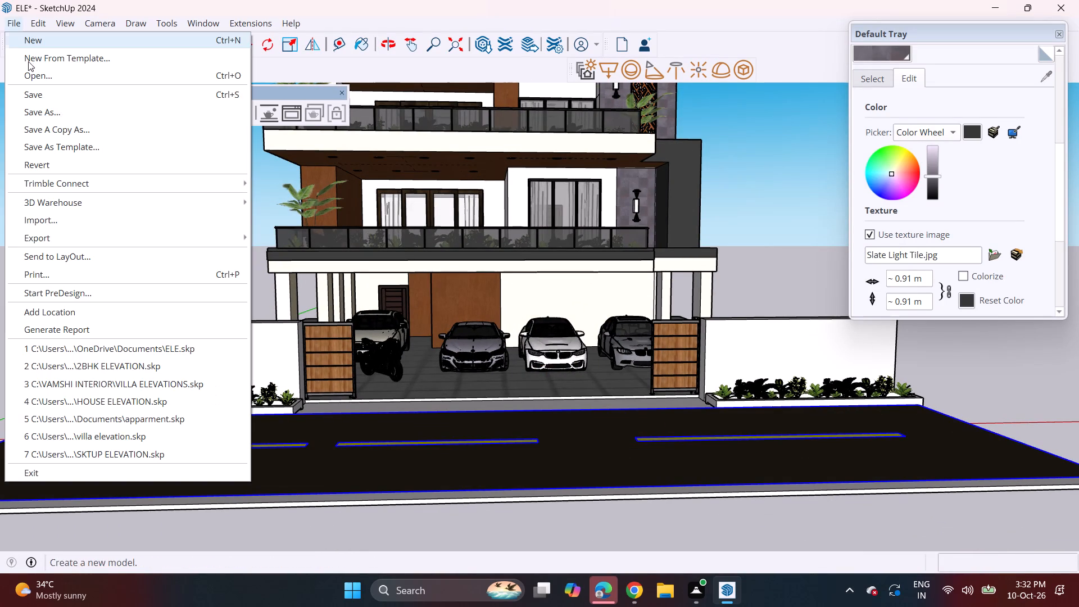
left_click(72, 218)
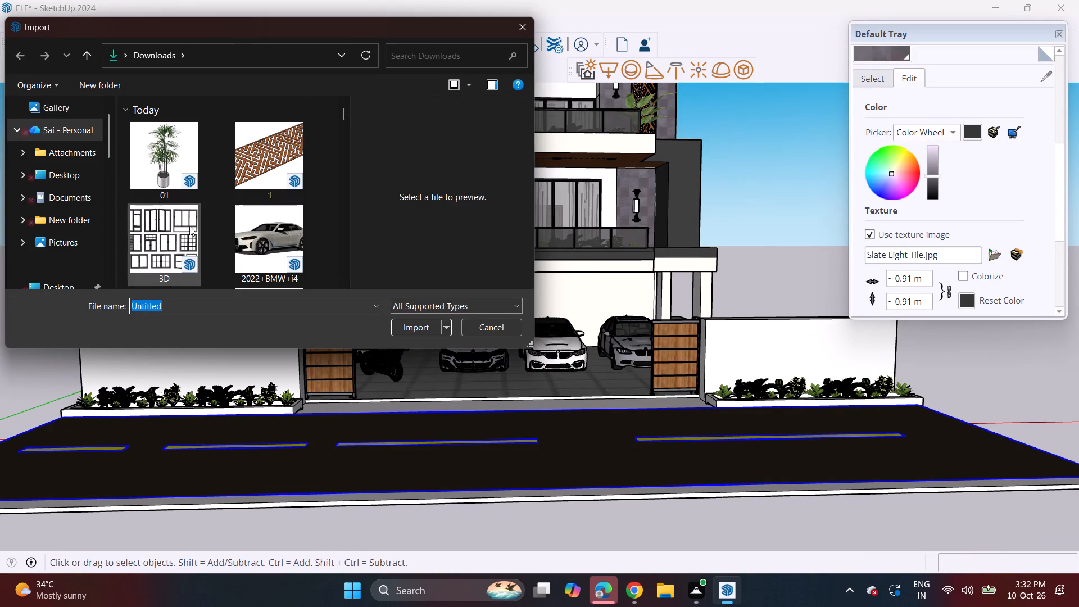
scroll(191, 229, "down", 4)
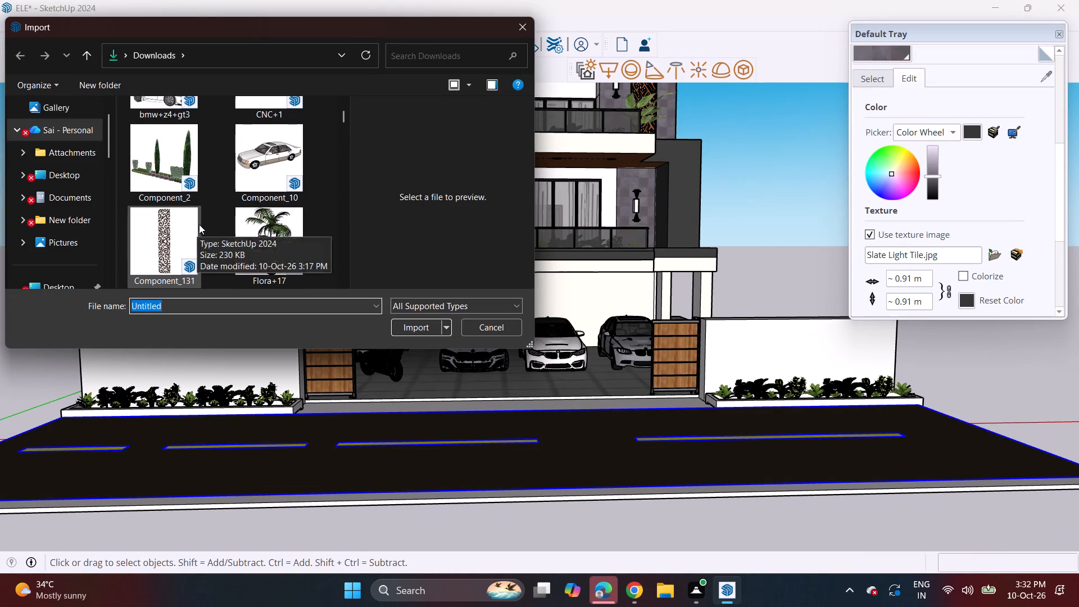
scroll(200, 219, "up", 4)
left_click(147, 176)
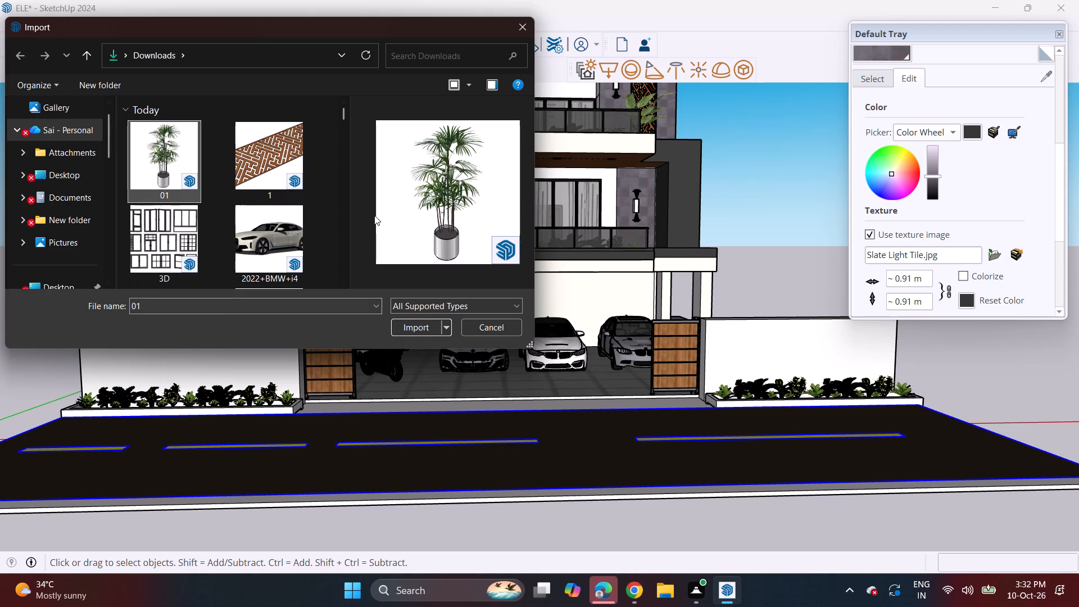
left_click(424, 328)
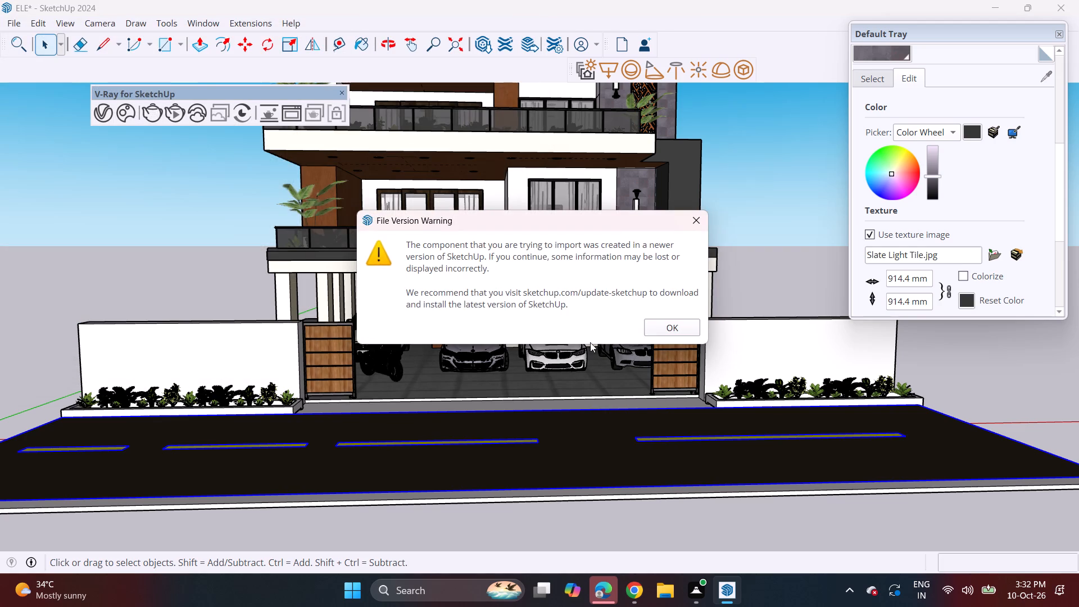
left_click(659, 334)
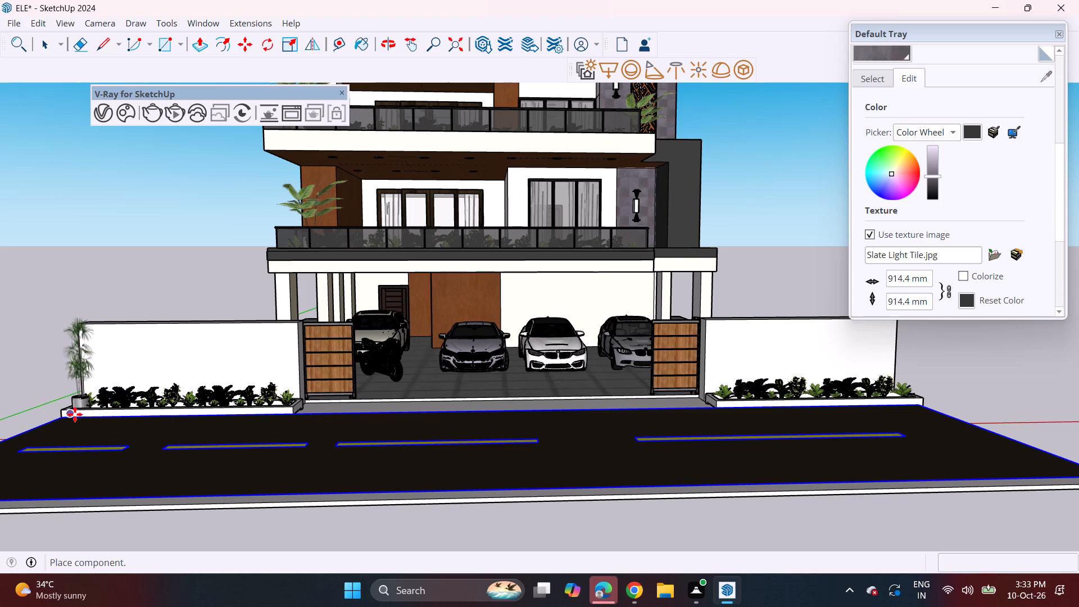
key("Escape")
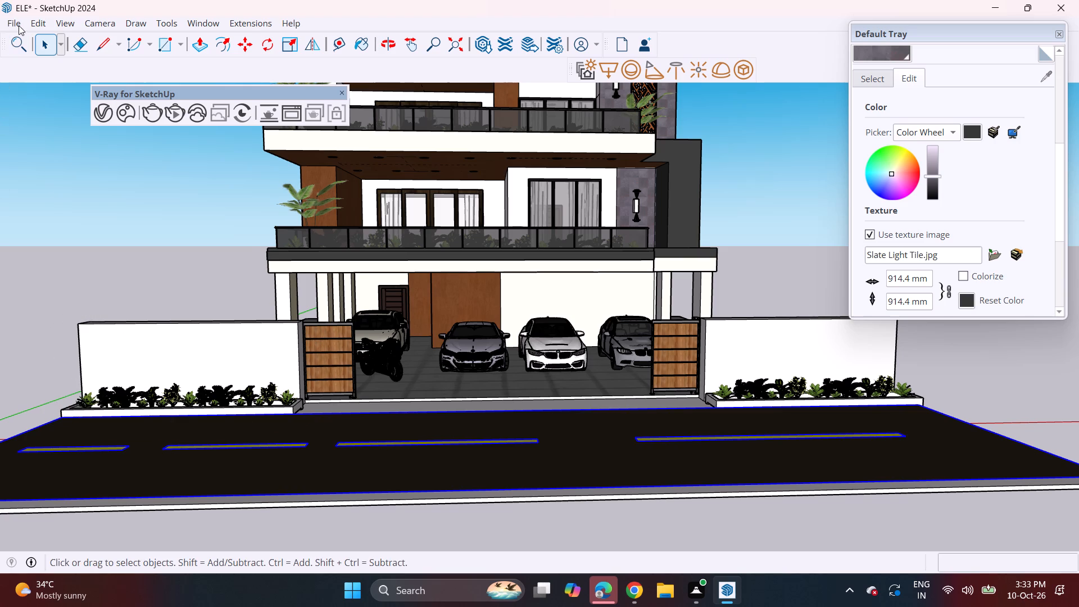
Open the import file browser at the Downloads folder to choose another component.
left_click(17, 21)
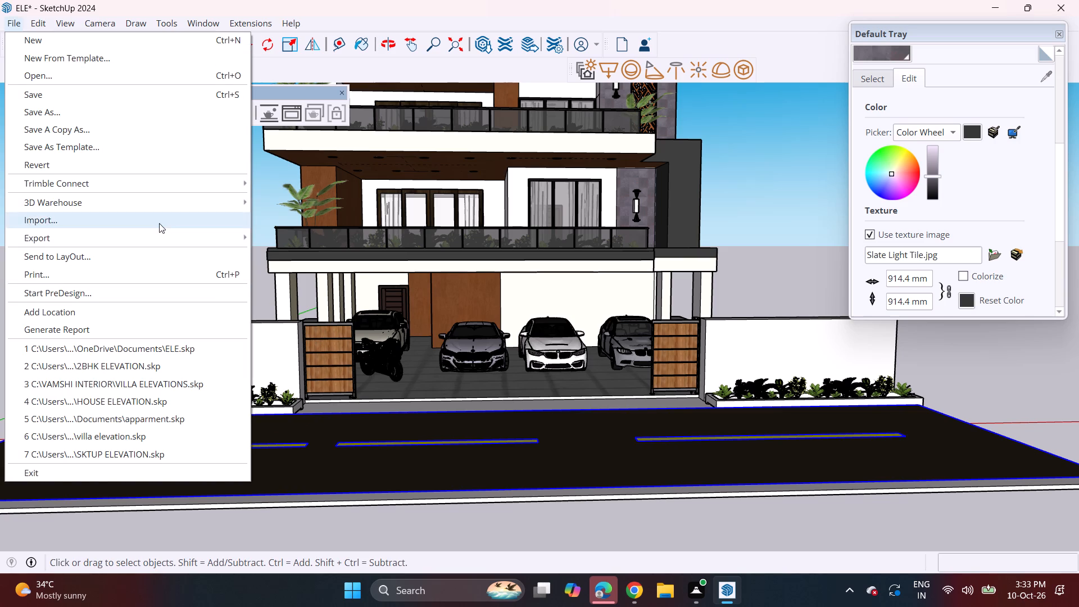
left_click(159, 223)
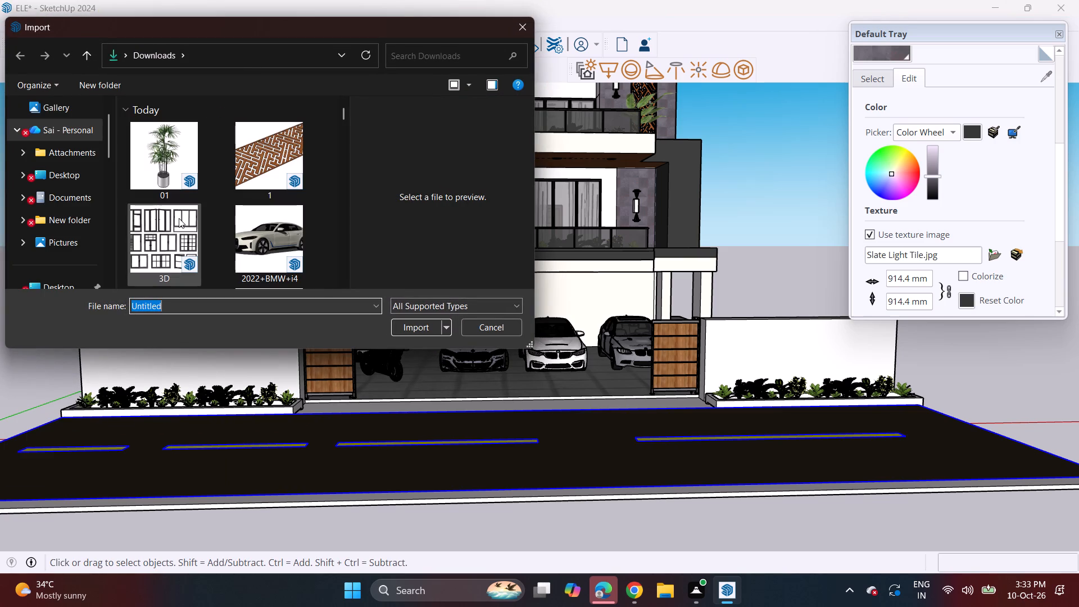
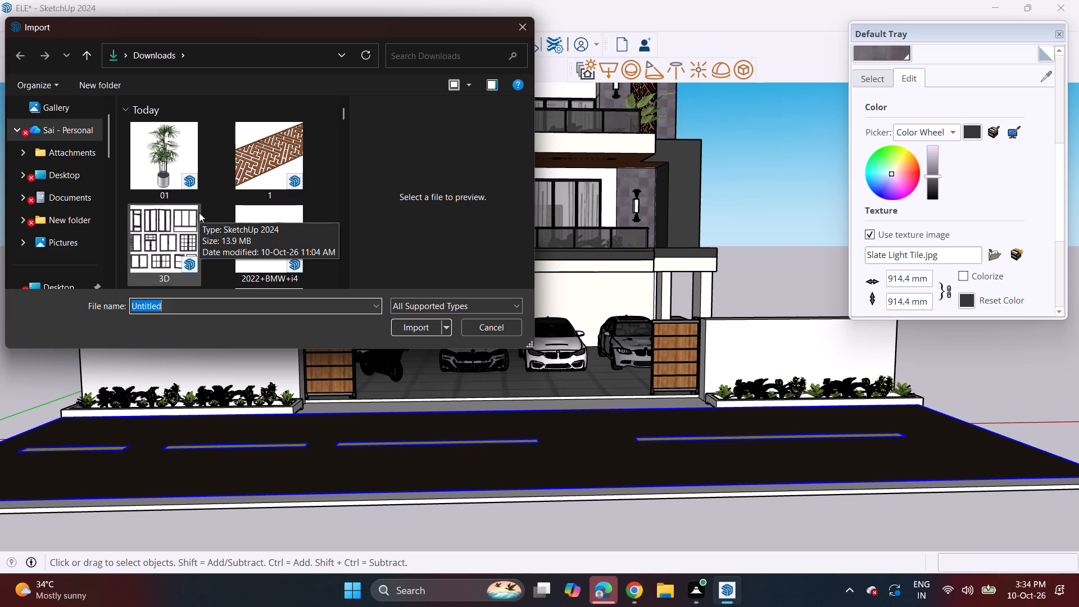
Import the עצי+דקל model of three palm trees from the Downloads folder.
scroll(218, 203, "down", 3)
scroll(238, 216, "up", 1)
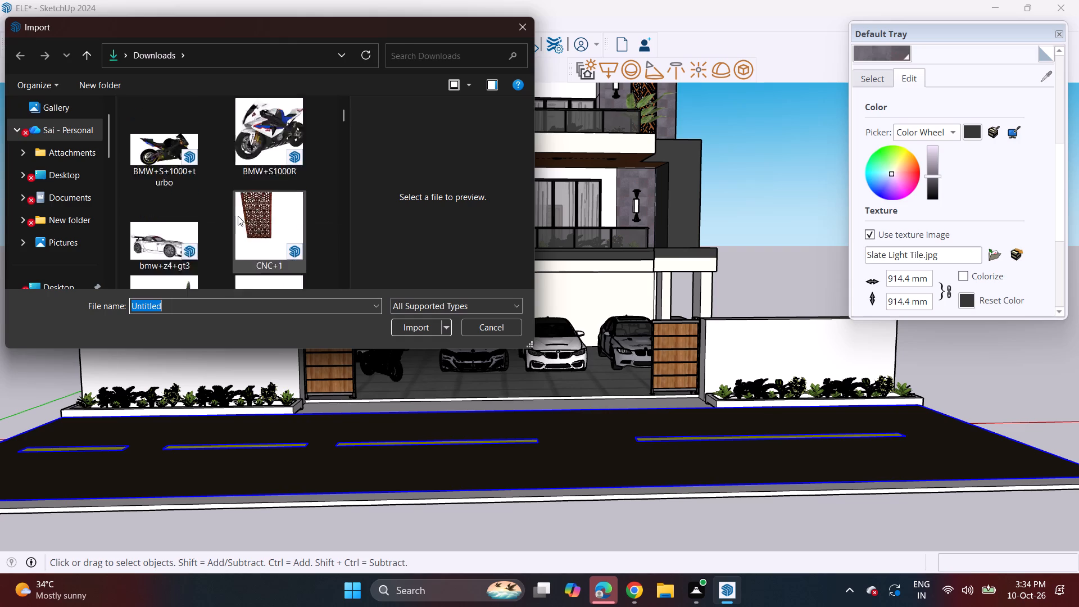
scroll(238, 216, "up", 6)
scroll(238, 216, "down", 8)
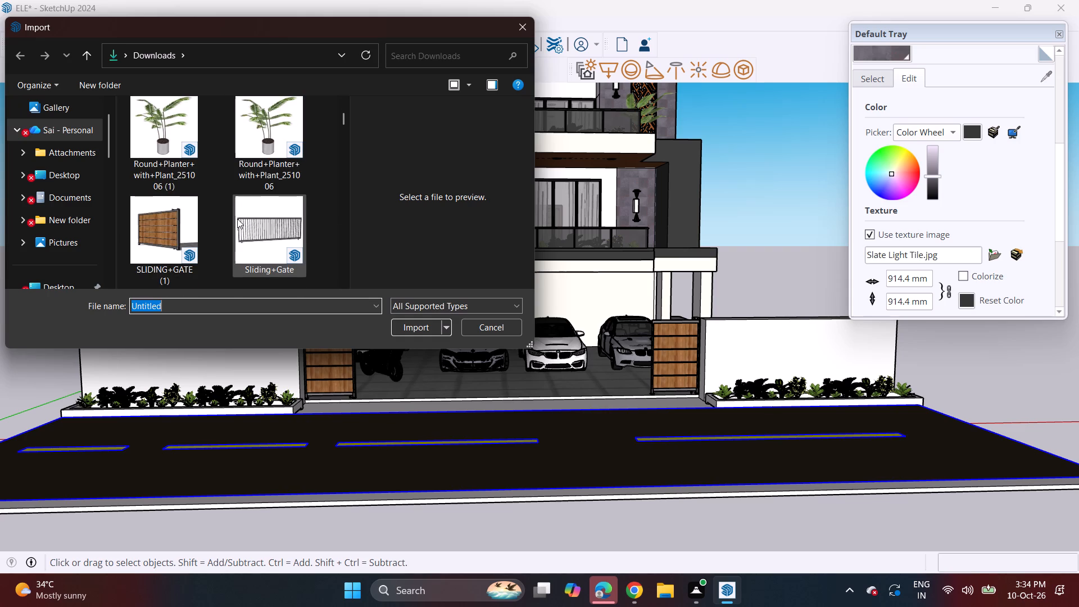
scroll(243, 229, "down", 2)
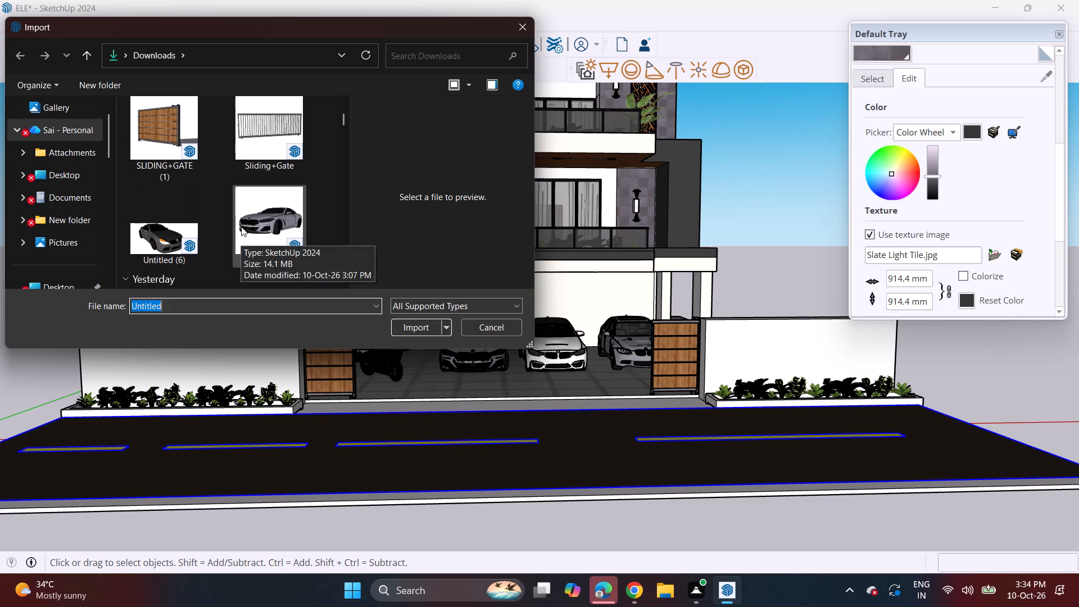
scroll(241, 227, "down", 2)
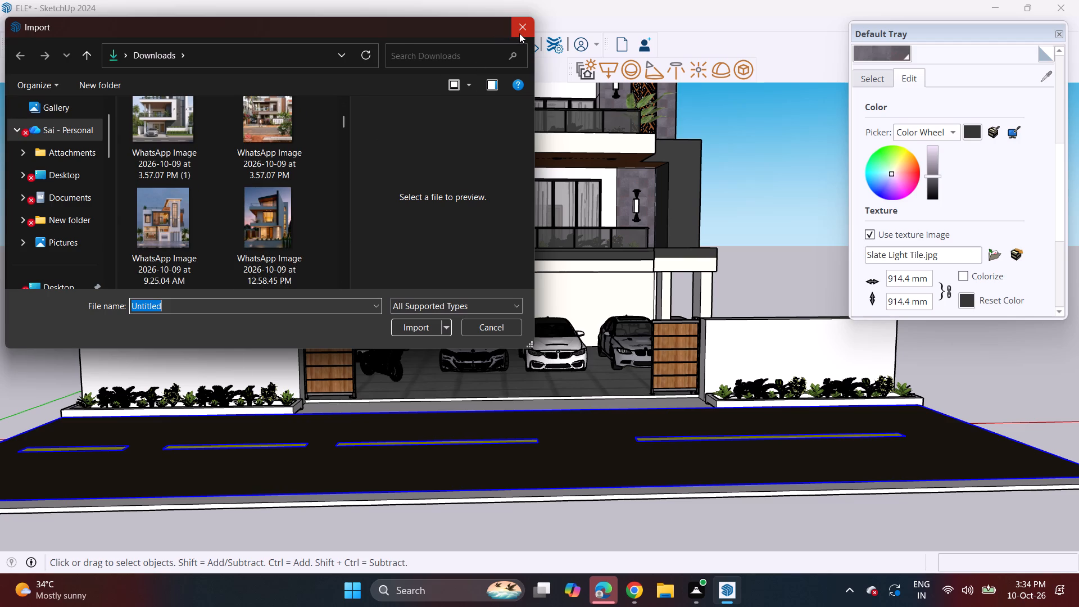
scroll(234, 209, "down", 3)
scroll(225, 220, "up", 4)
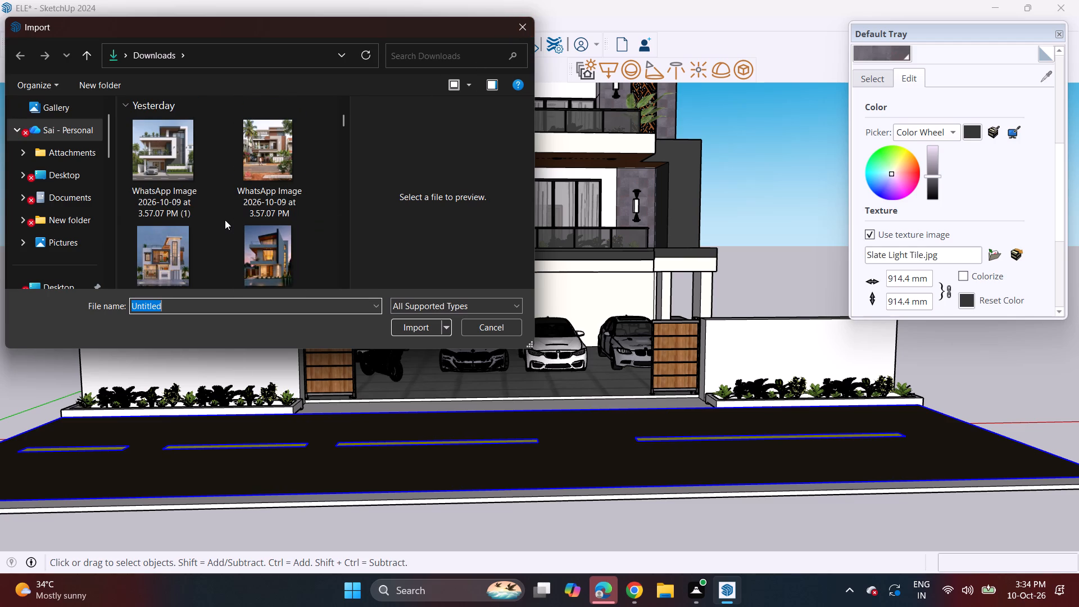
scroll(210, 228, "down", 3)
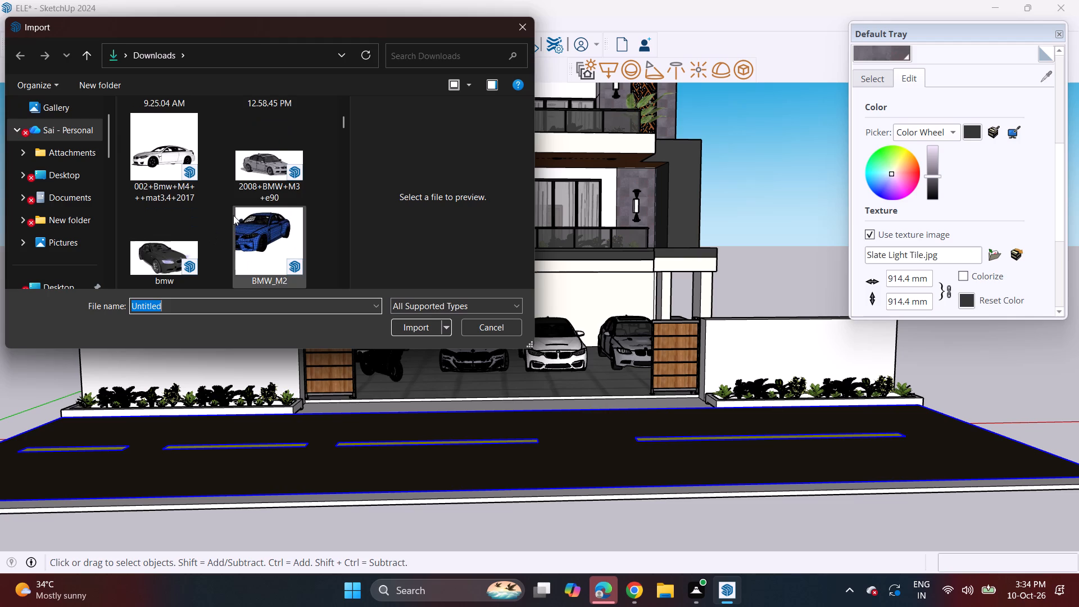
scroll(225, 225, "down", 2)
scroll(221, 227, "up", 3)
scroll(221, 227, "down", 1)
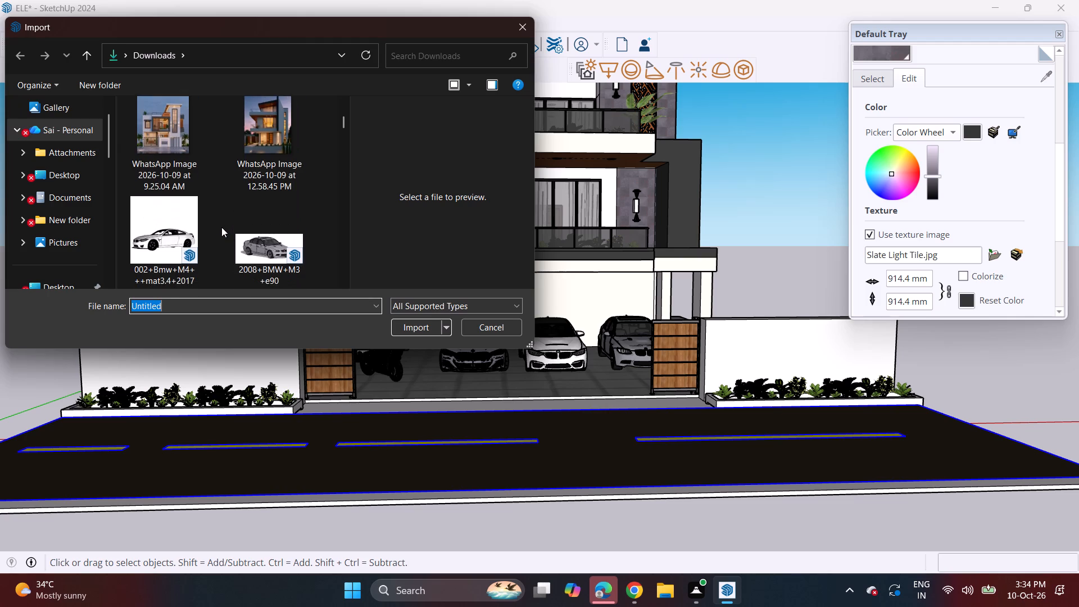
scroll(221, 227, "down", 1)
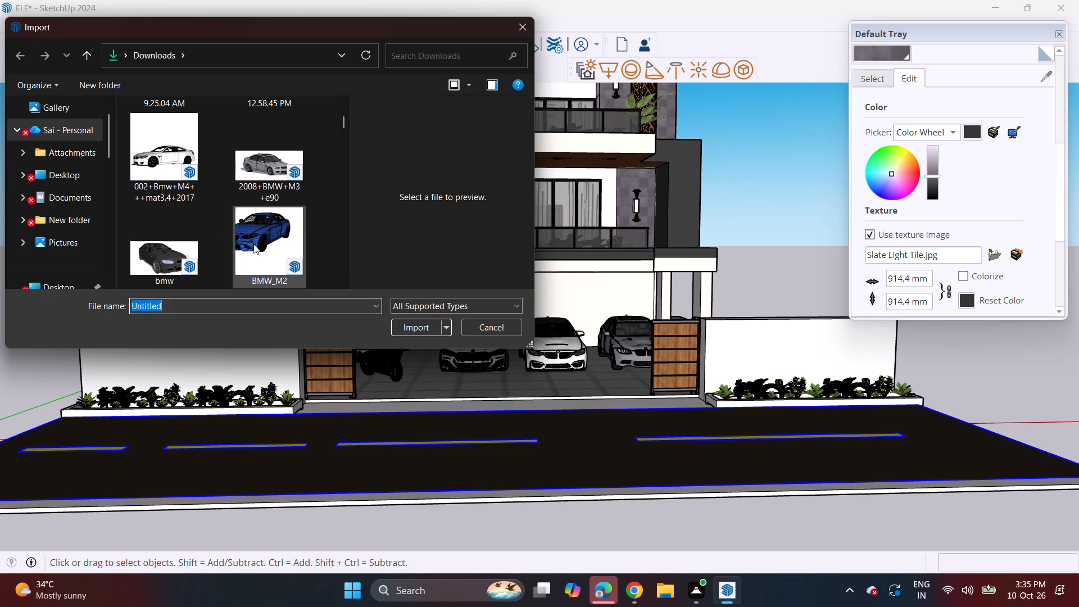
scroll(314, 233, "down", 3)
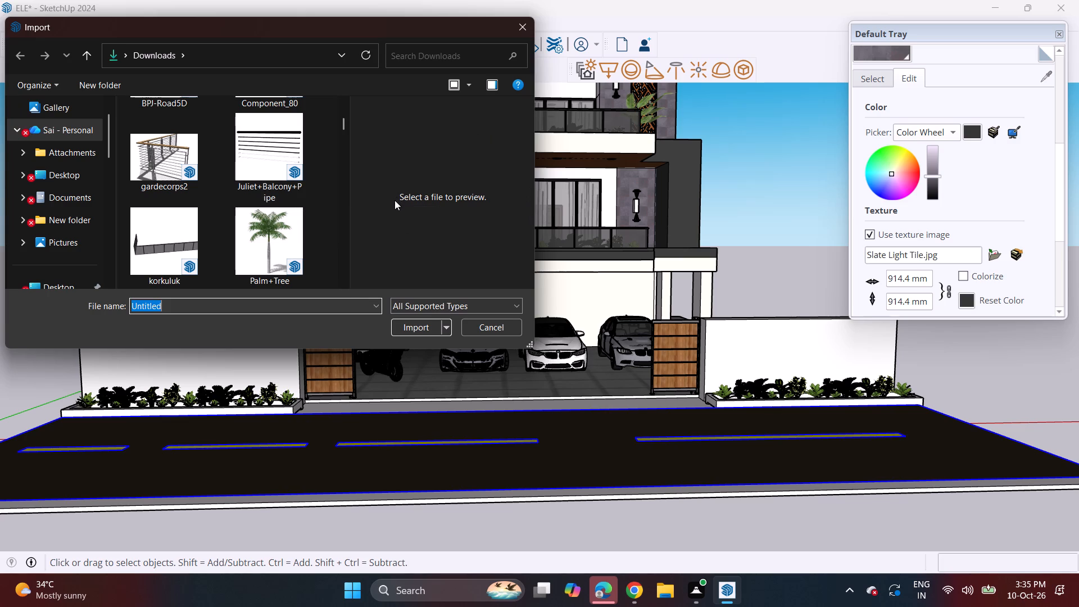
scroll(265, 203, "down", 2)
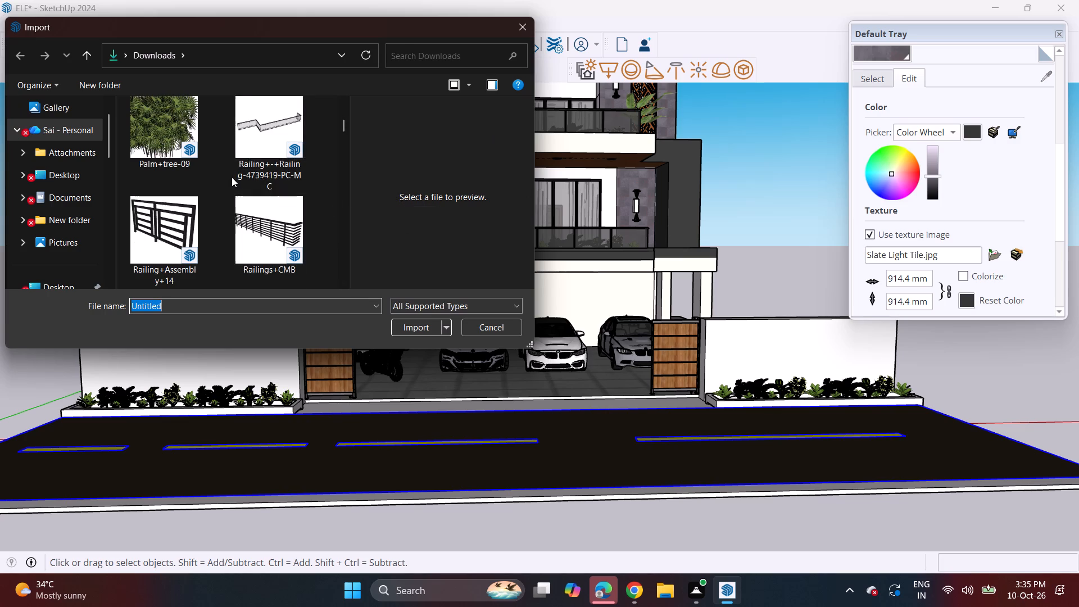
scroll(230, 180, "down", 3)
left_click(146, 121)
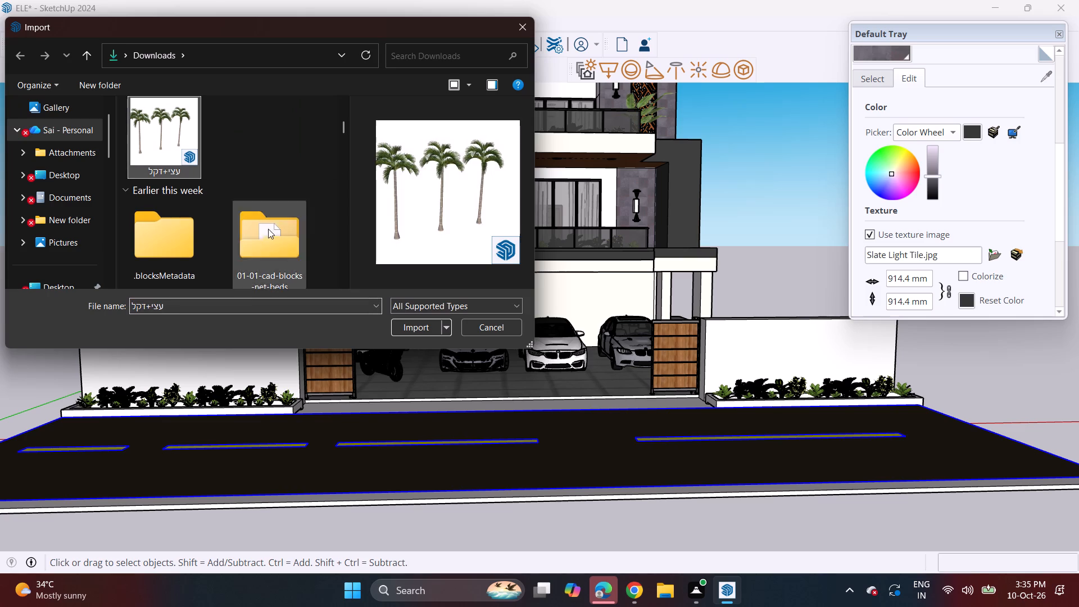
double_click(421, 324)
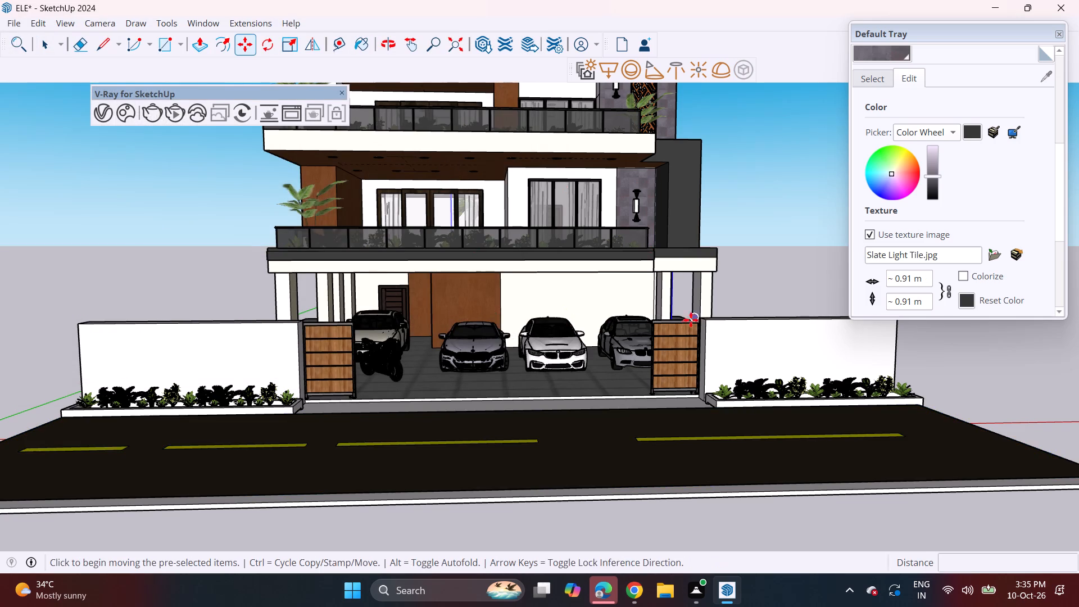
Move the palm trees about 60' 10" out of the building onto the open ground beside the villa.
middle_click_drag(683, 321, 357, 316)
middle_click_drag(517, 383, 454, 402)
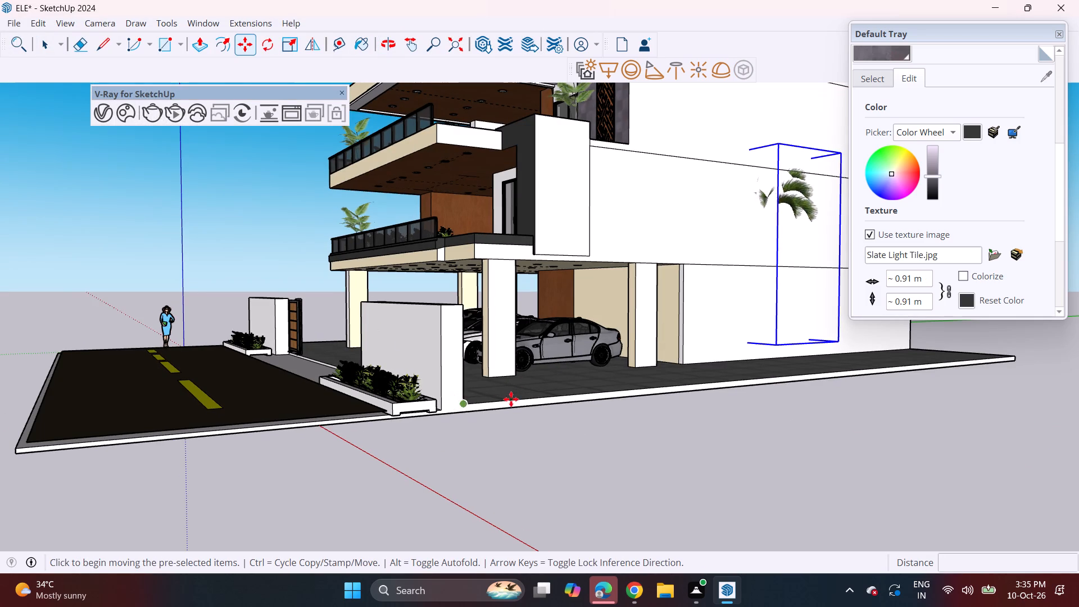
left_click(774, 347)
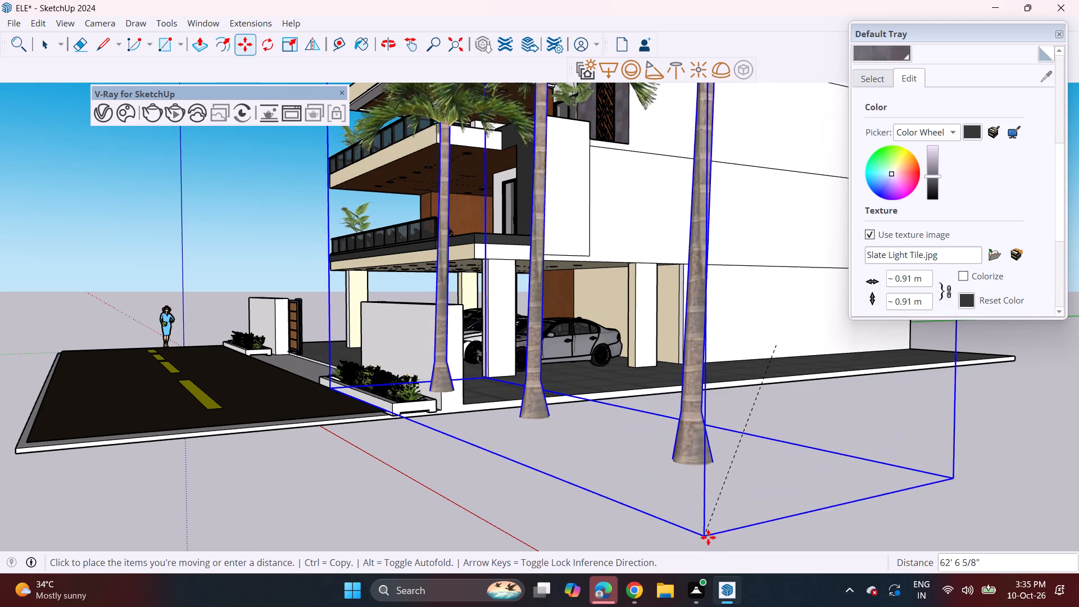
left_click(625, 506)
Rotate the palm tree group 90 degrees on the ground plane so its row runs along the villa's side.
middle_click_drag(387, 374, 391, 375)
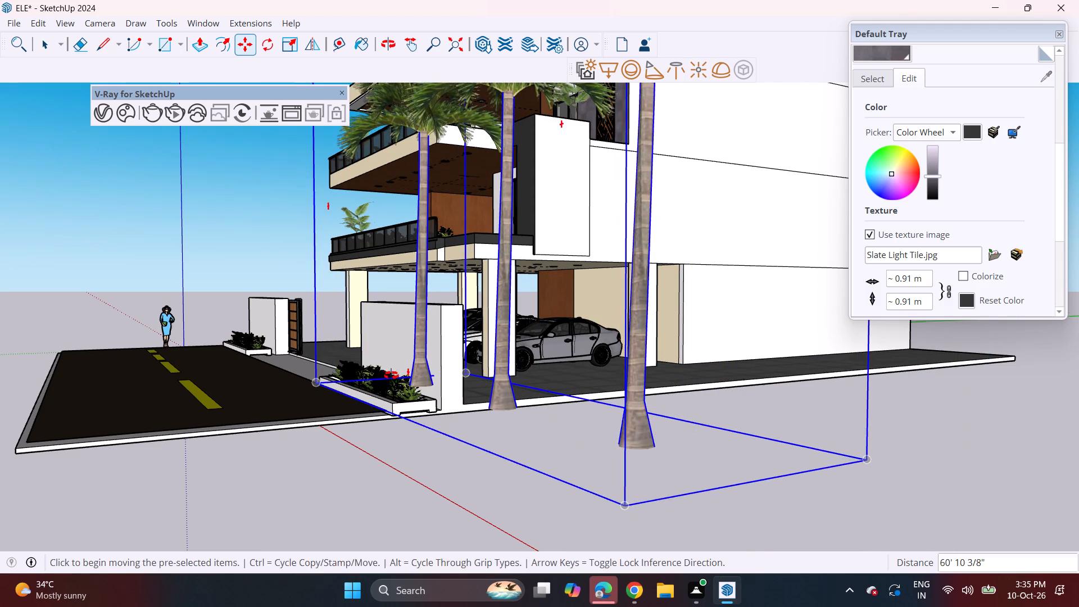
middle_click_drag(391, 375, 631, 369)
scroll(629, 390, "down", 3)
middle_click_drag(645, 375, 390, 379, "shift")
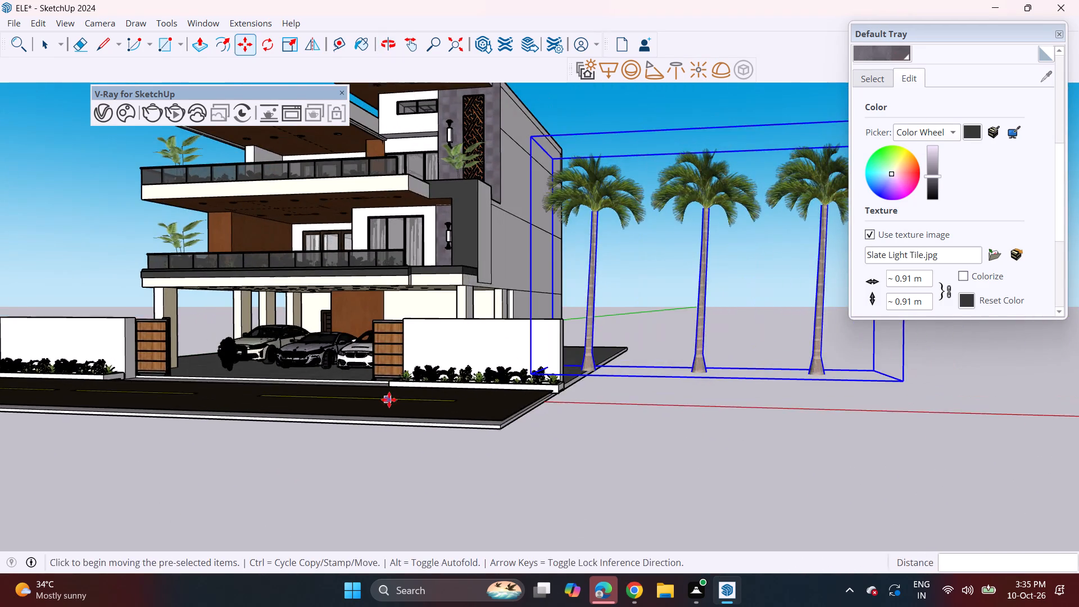
middle_click_drag(389, 400, 450, 453)
middle_click_drag(770, 425, 508, 389)
scroll(508, 390, "down", 4)
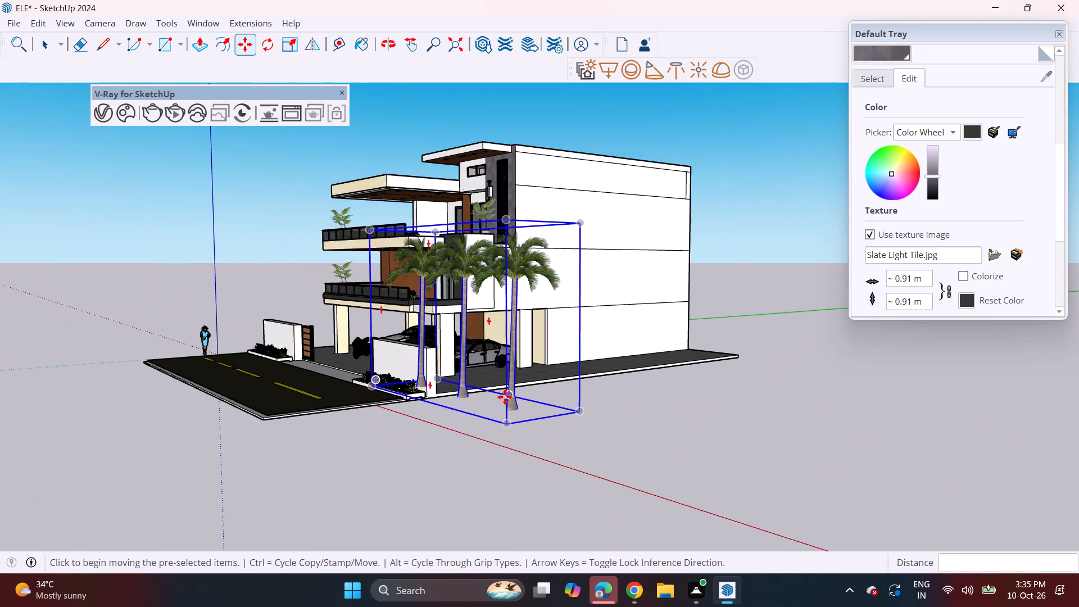
middle_click_drag(419, 443, 670, 441)
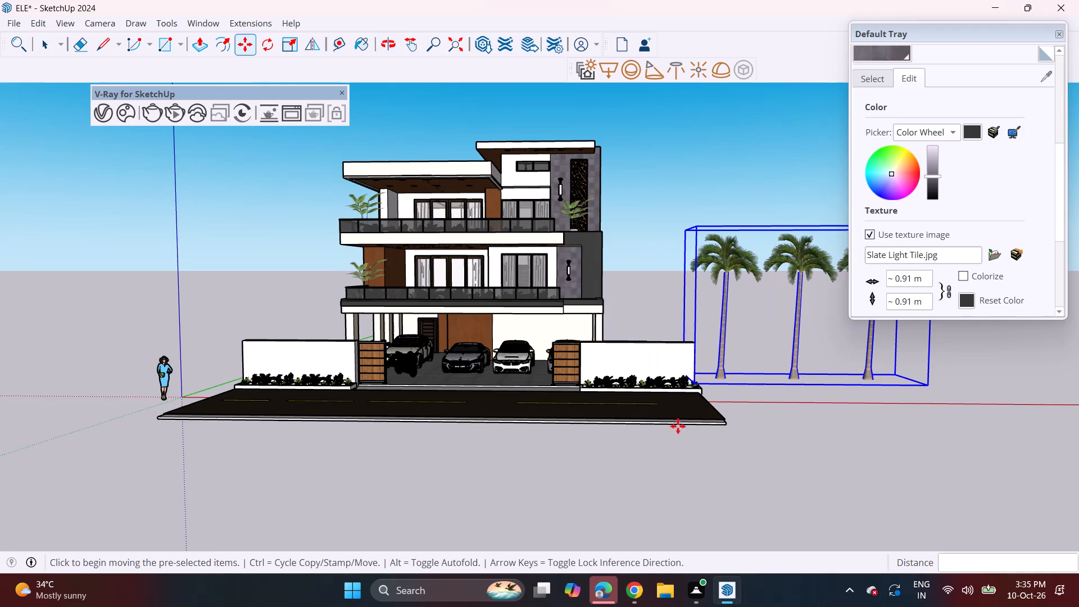
middle_click_drag(712, 409, 483, 451)
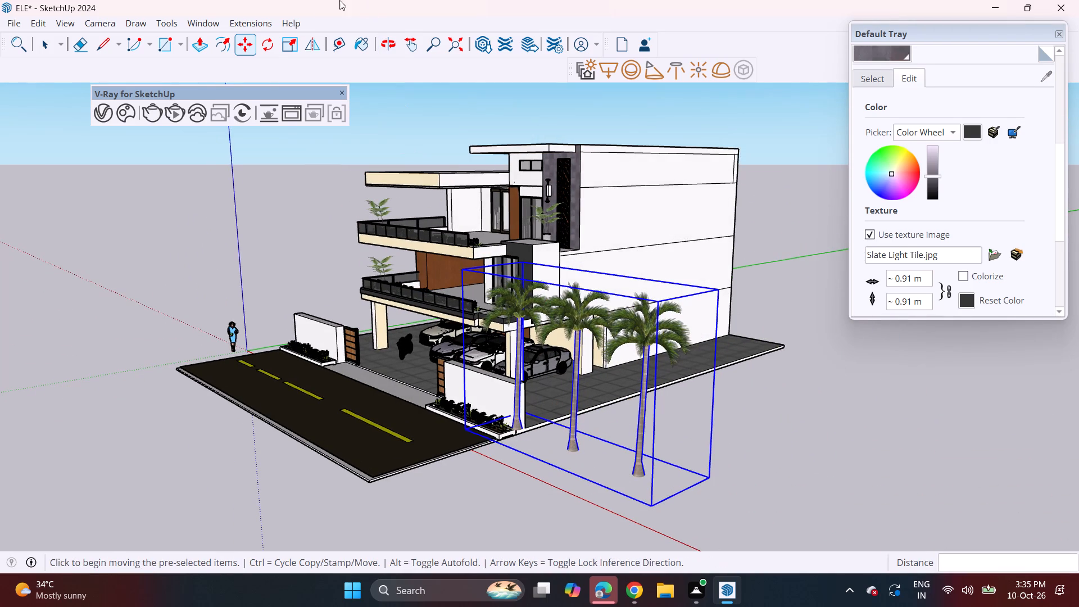
left_click(269, 51)
left_click(797, 503)
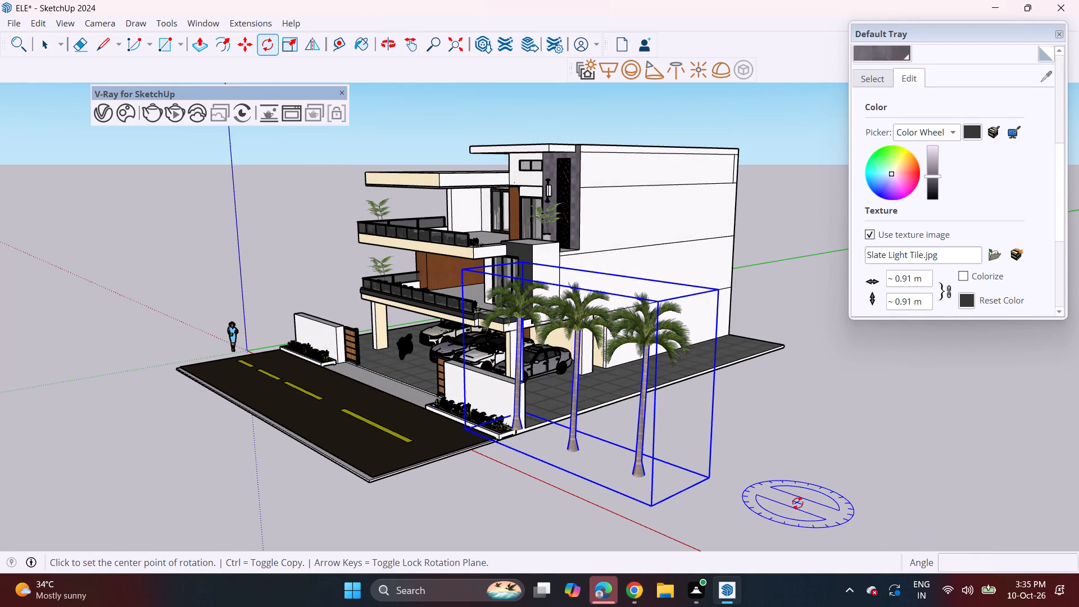
left_click(859, 529)
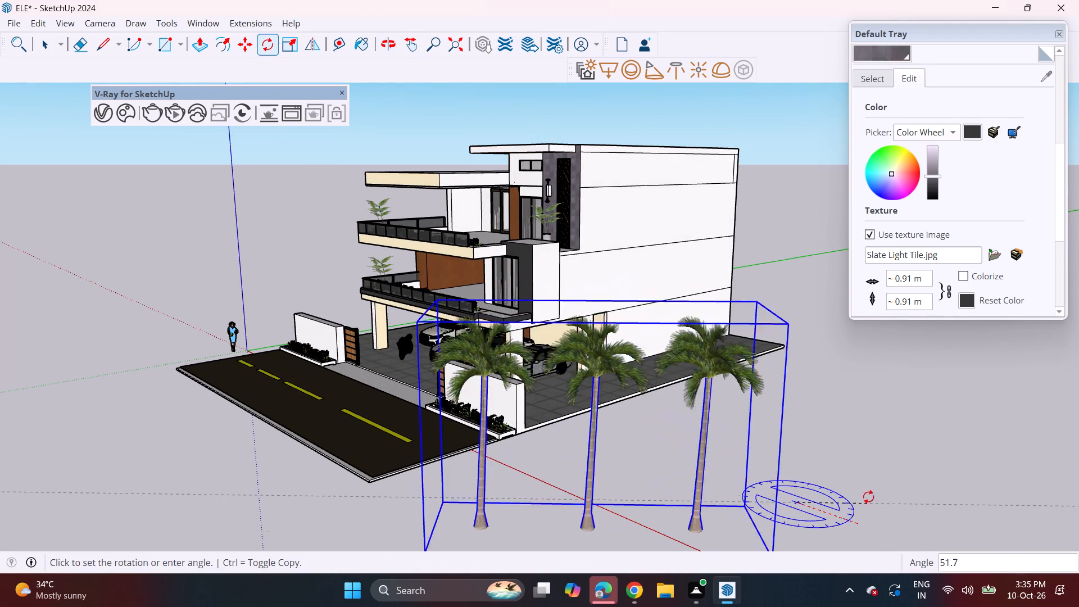
left_click(864, 461)
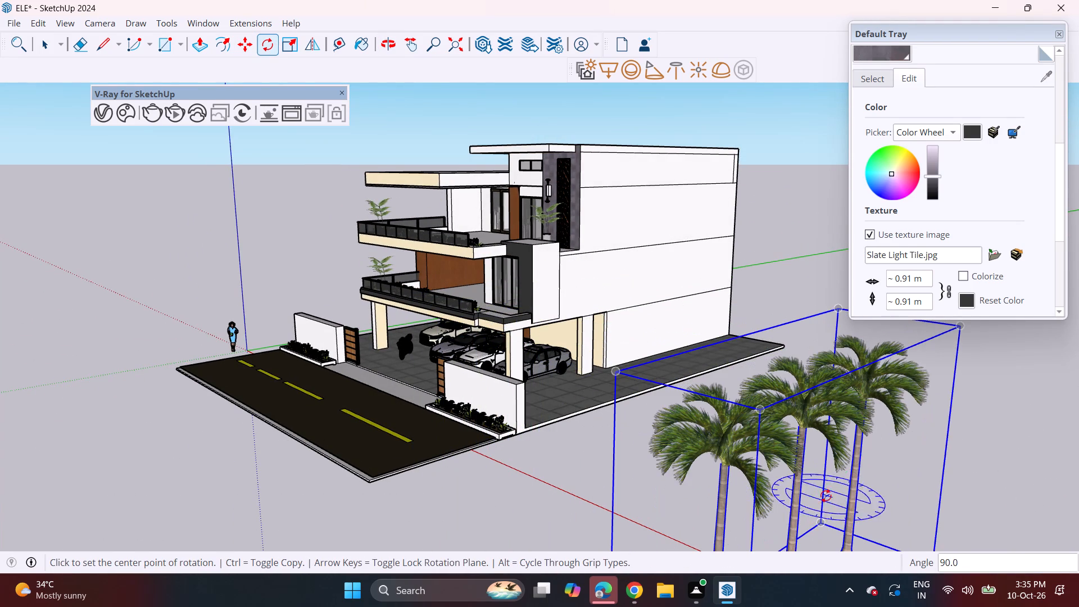
Move the palm tree group about 54' 10" to the outer end of the boundary wall beside the carport.
scroll(804, 498, "down", 4)
middle_click_drag(717, 501, 789, 395, "shift")
key("m")
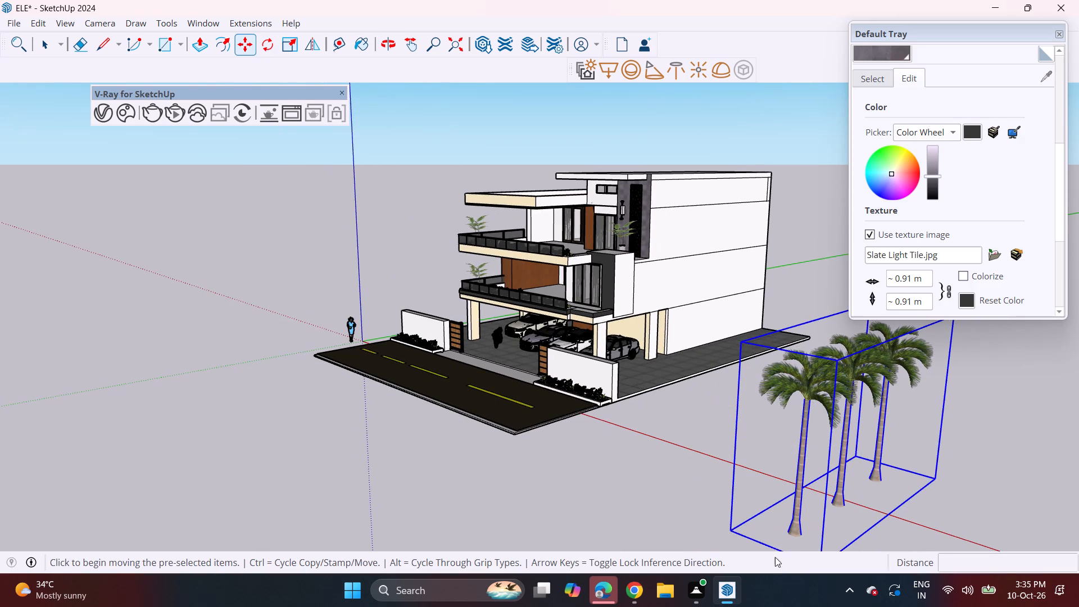
left_click(730, 527)
middle_click_drag(618, 380, 803, 428)
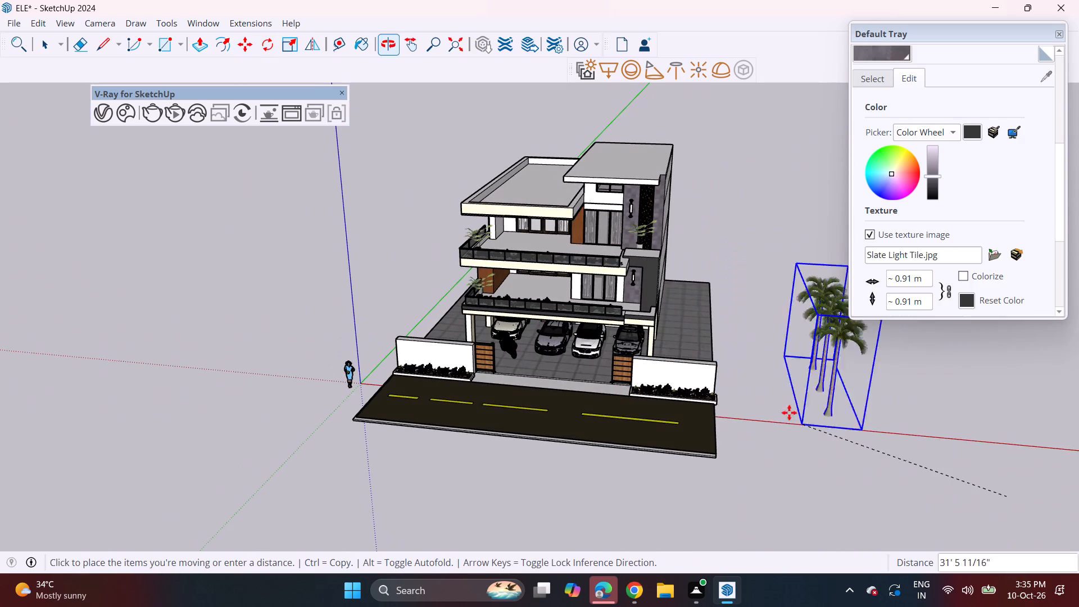
double_click(675, 392)
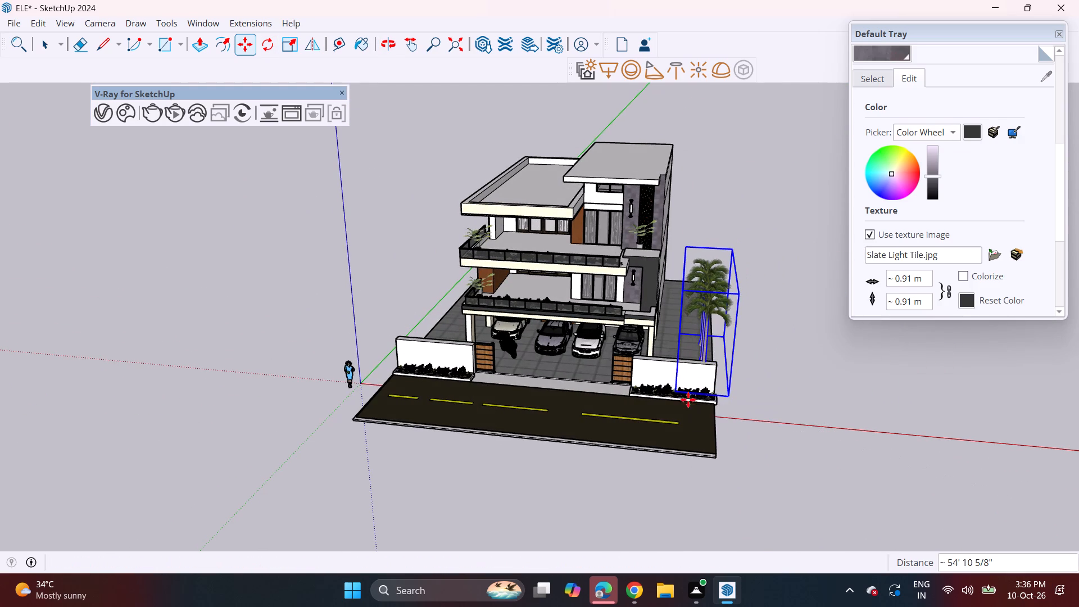
Shift the palm tree group about 3' 1" so the palms stand behind the boundary wall along the side paving.
middle_click_drag(743, 438, 338, 343)
scroll(514, 368, "up", 4)
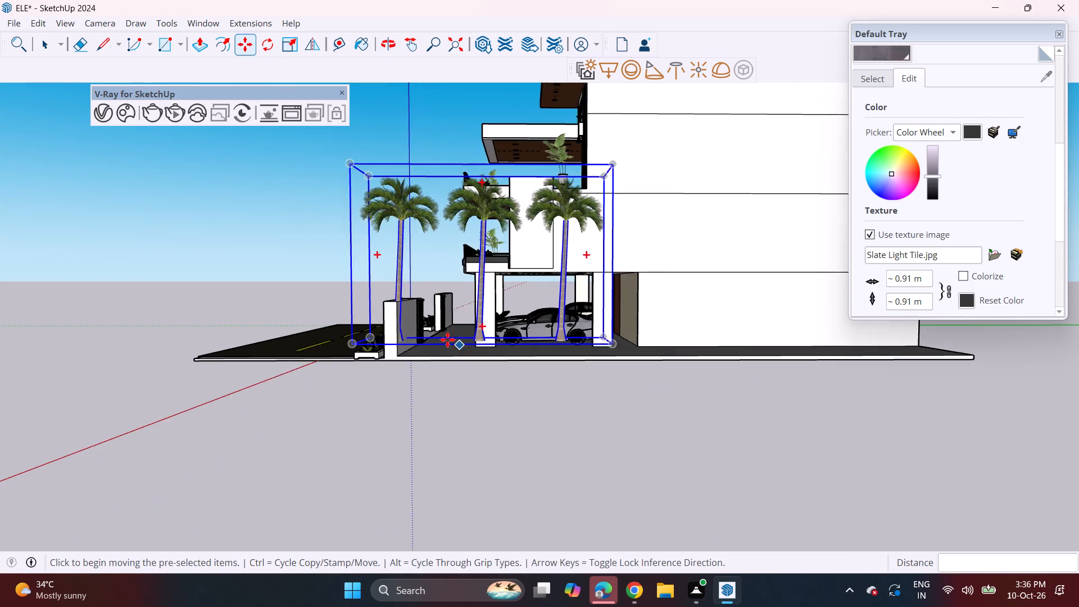
scroll(442, 337, "up", 4)
left_click(292, 355)
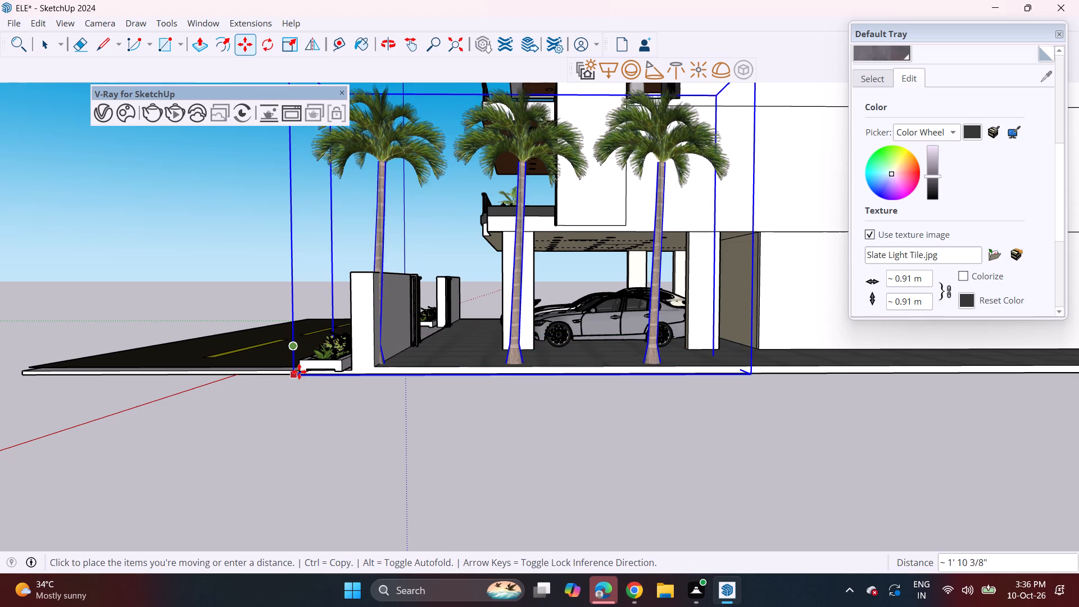
left_click(328, 381)
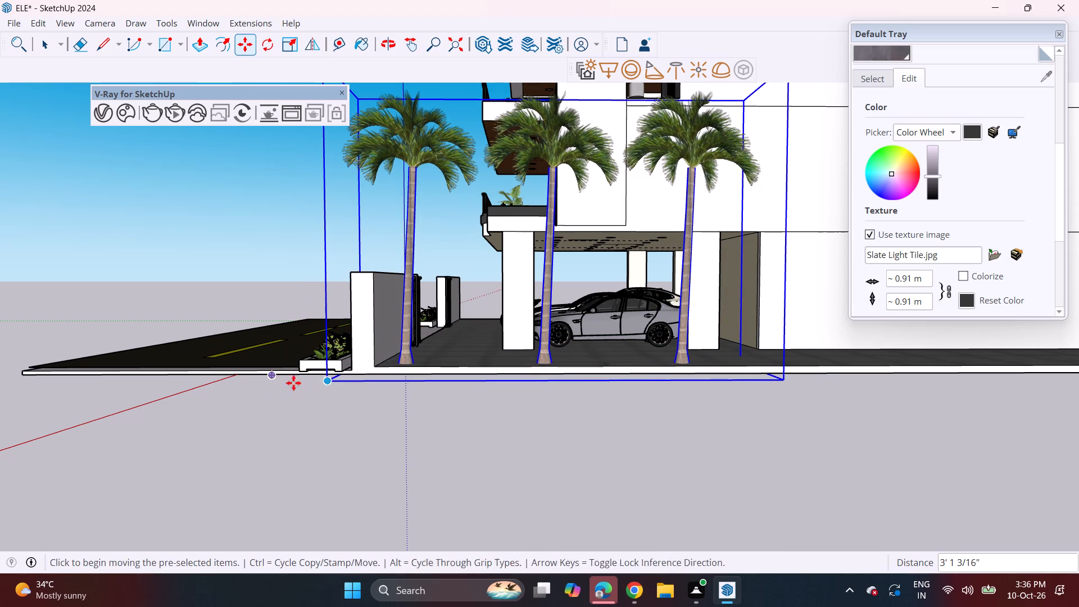
Examine the front elevation with the palm trees standing behind the boundary wall beside the villa.
middle_click_drag(278, 387, 719, 446)
middle_click_drag(638, 406, 514, 422, "shift")
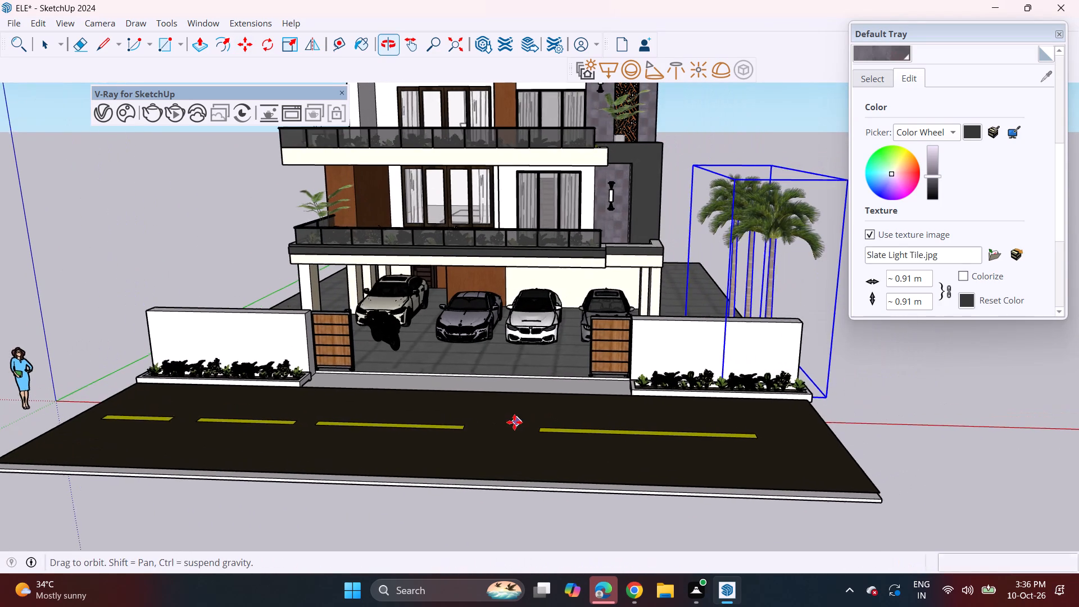
middle_click_drag(514, 422, 515, 422, "shift")
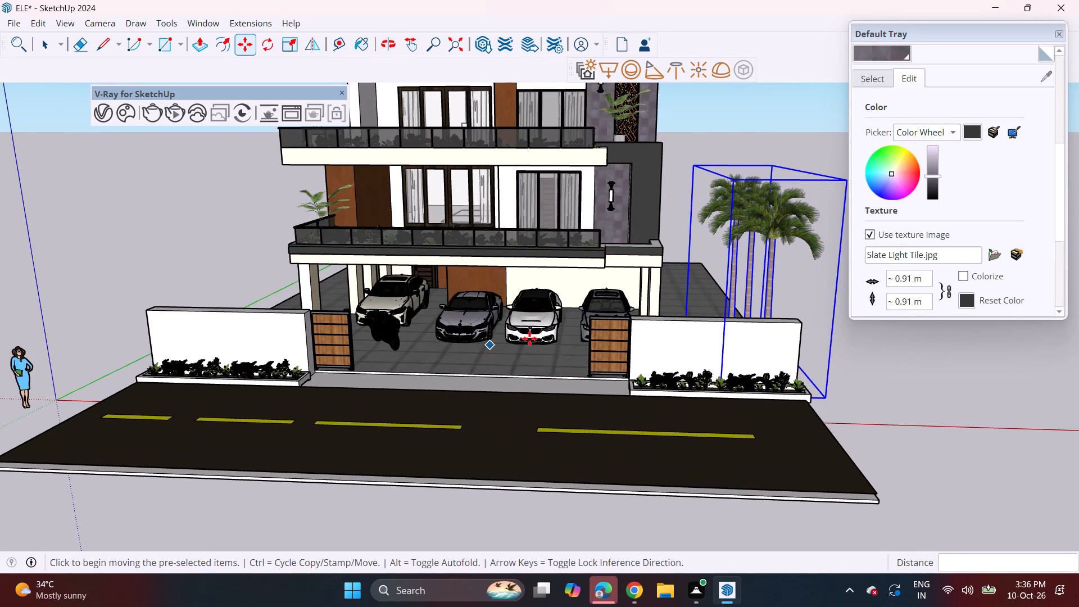
key("space")
left_click_drag(669, 164, 670, 170)
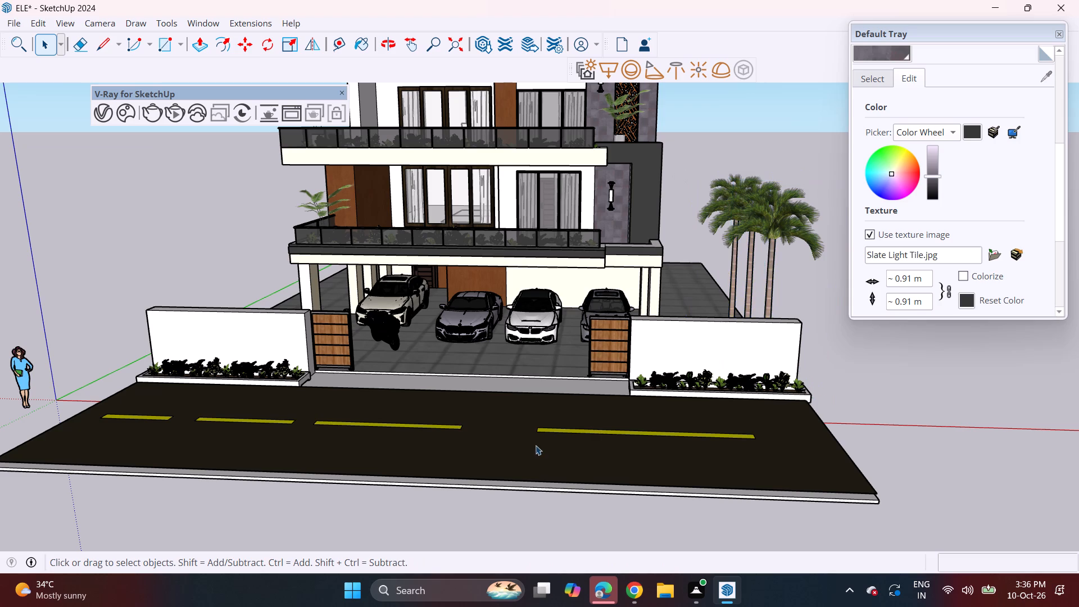
middle_click_drag(539, 442, 572, 384)
middle_click_drag(553, 339, 572, 434, "shift")
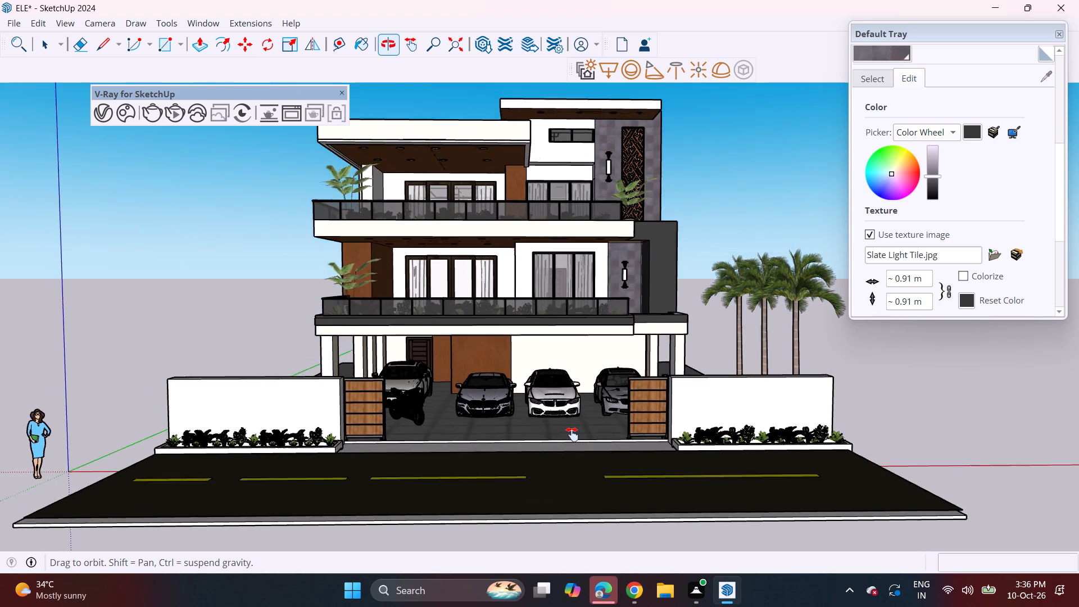
middle_click_drag(572, 434, 590, 468, "shift")
middle_click_drag(574, 463, 571, 441)
middle_click_drag(566, 446, 568, 469, "shift")
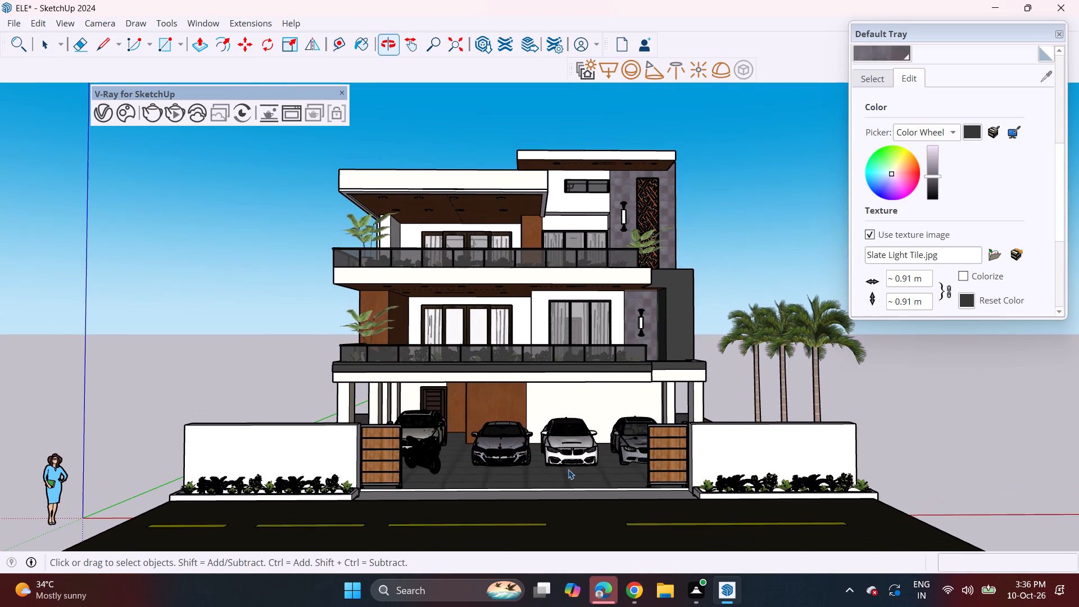
Copy the palm tree group to the opposite side of the villa, behind the other stretch of boundary wall.
left_click(777, 368)
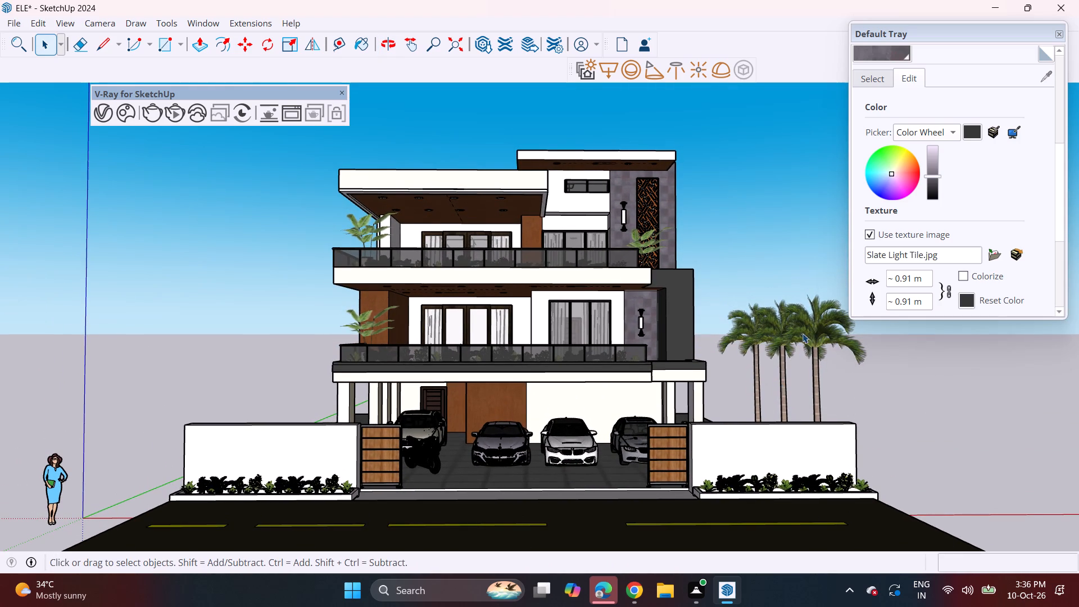
left_click(803, 333)
key("m")
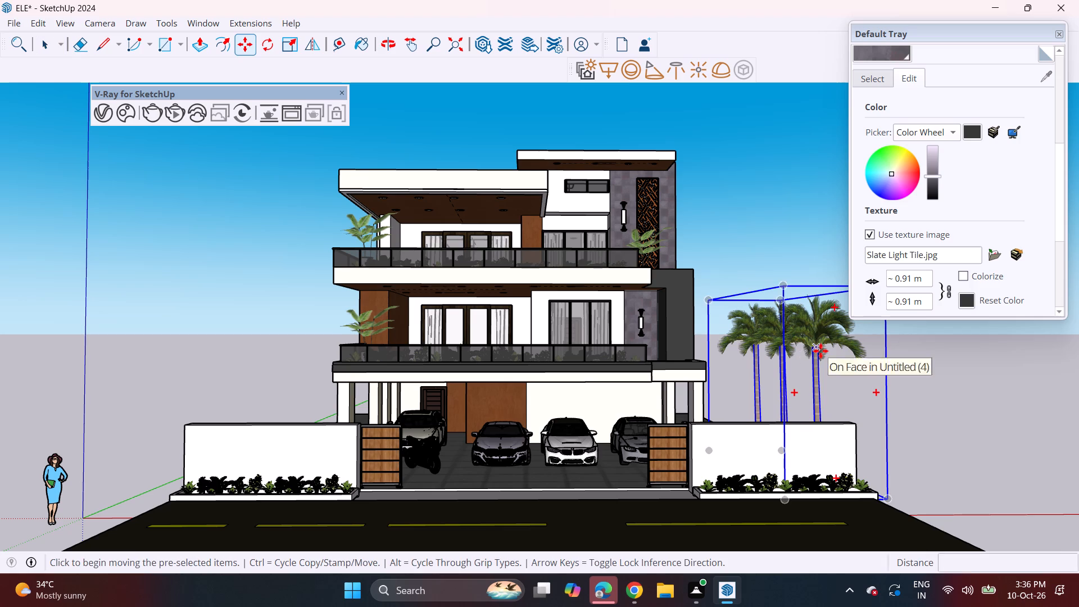
left_click(820, 351)
middle_click_drag(291, 346, 397, 369)
left_click(286, 371)
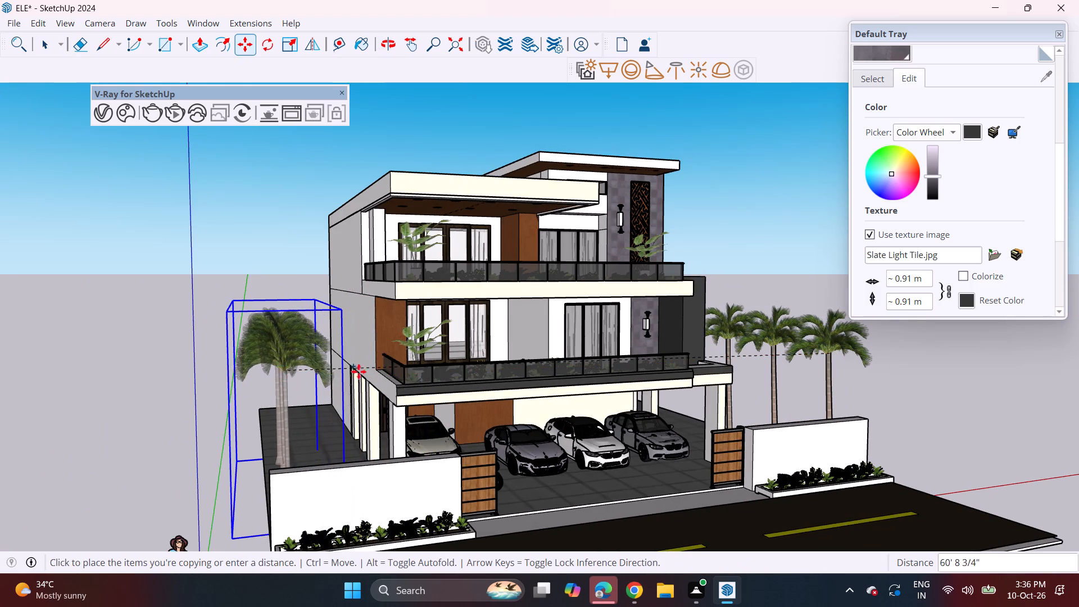
middle_click_drag(608, 379, 495, 363)
key("space")
left_click(738, 284)
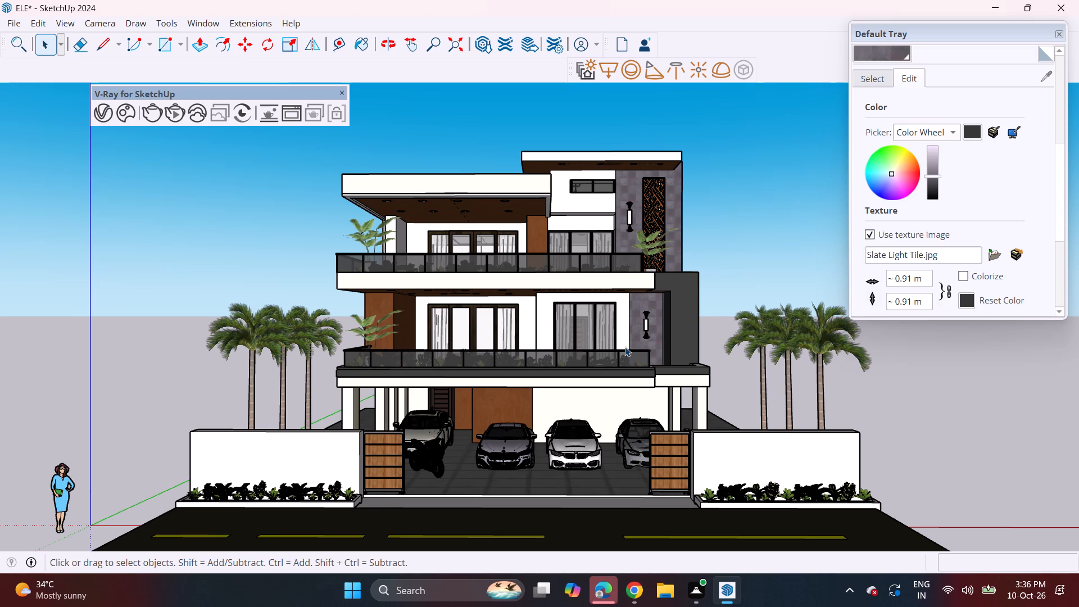
Frame the front elevation and export it as a 2D graphic in PNG format named ELE in Downloads.
middle_click_drag(545, 371, 511, 312, "shift")
middle_click(475, 322)
middle_click_drag(471, 310, 503, 353, "shift")
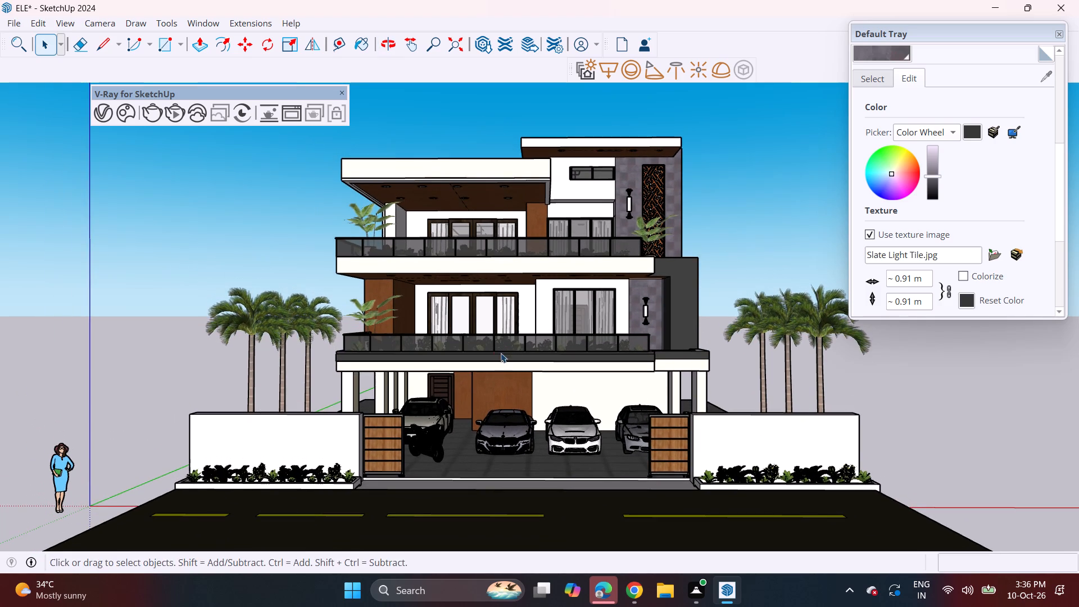
middle_click(501, 353)
scroll(501, 353, "up", 1)
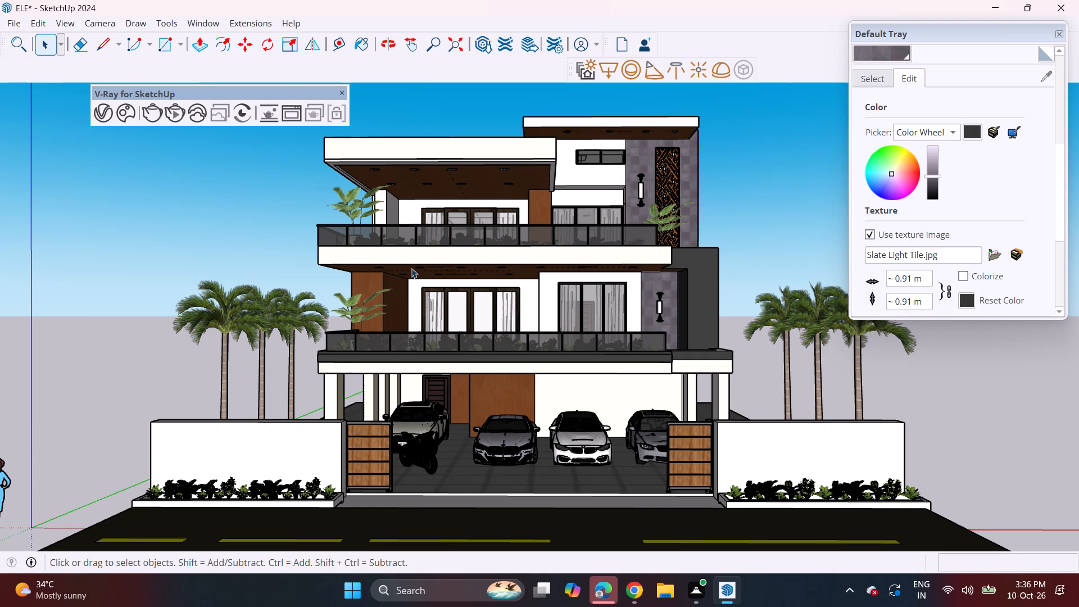
left_click(5, 19)
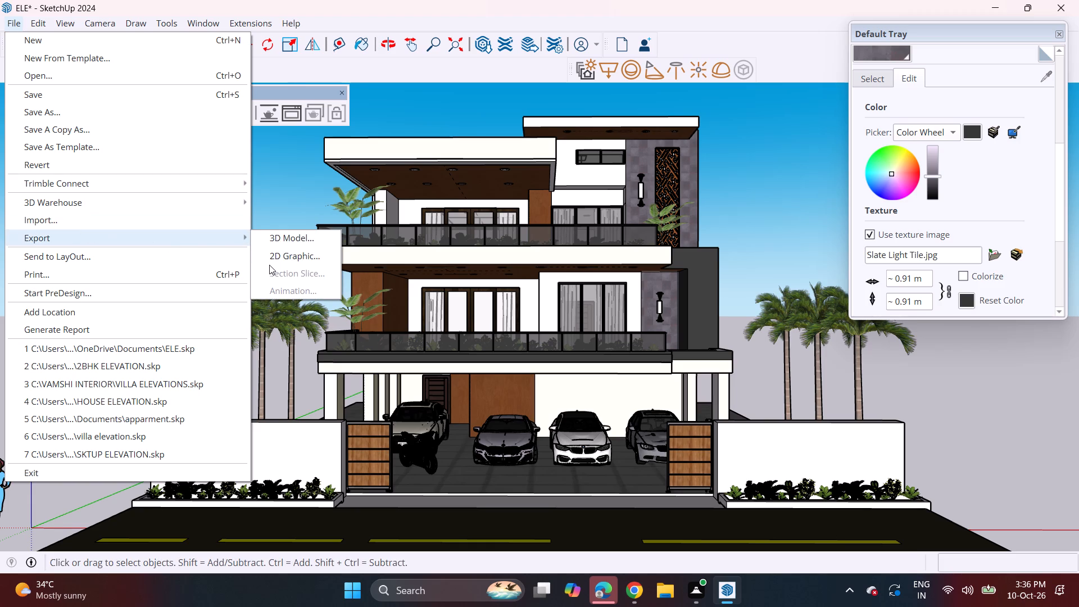
left_click(293, 257)
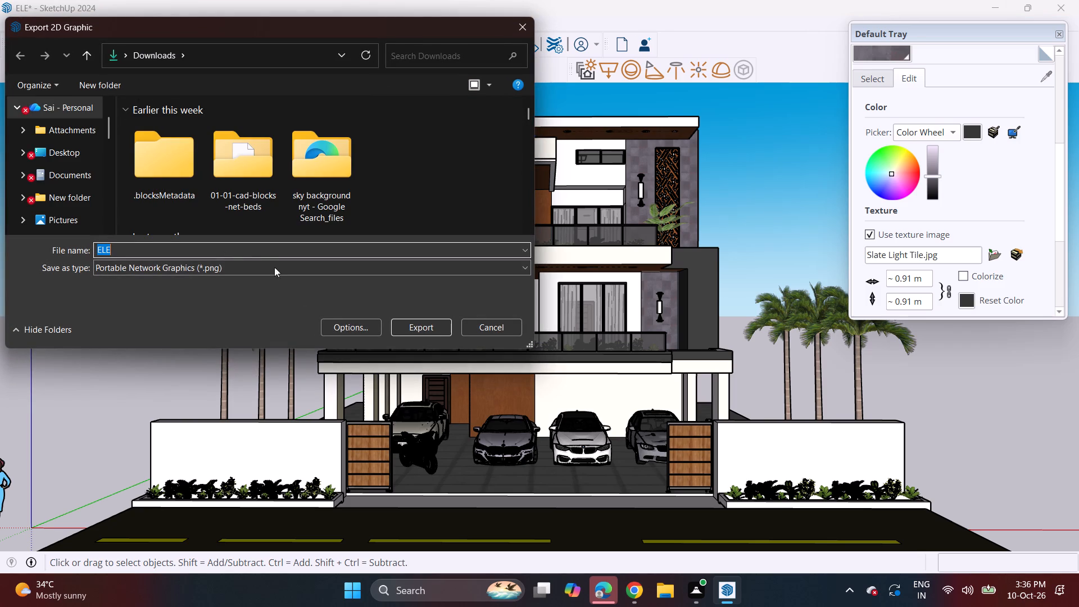
left_click(406, 328)
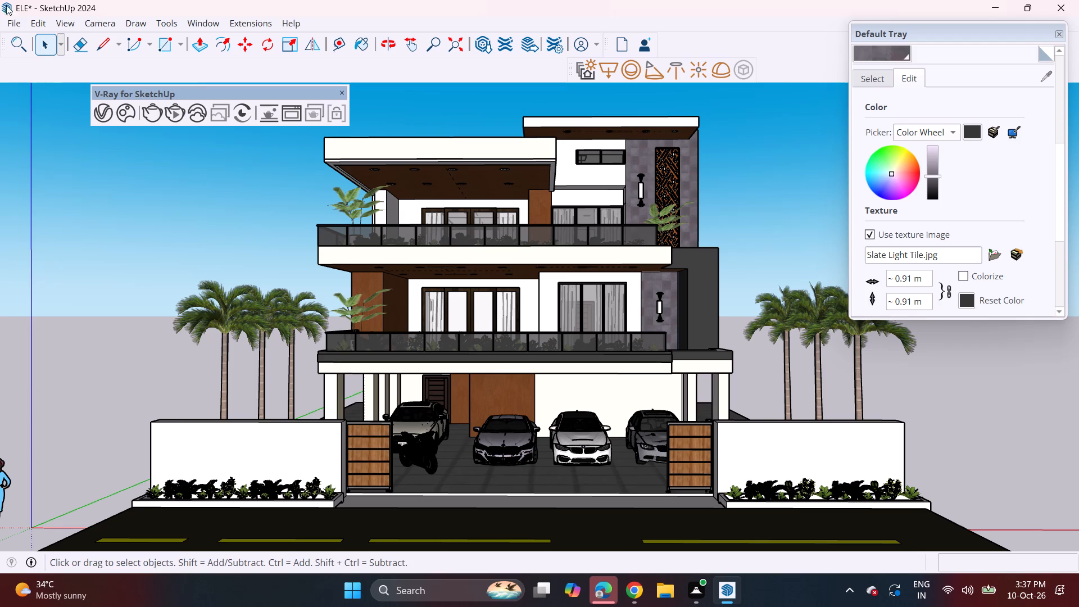
Save the model as ELE in the VAMSHI INTERIOR folder on drive C.
left_click(10, 25)
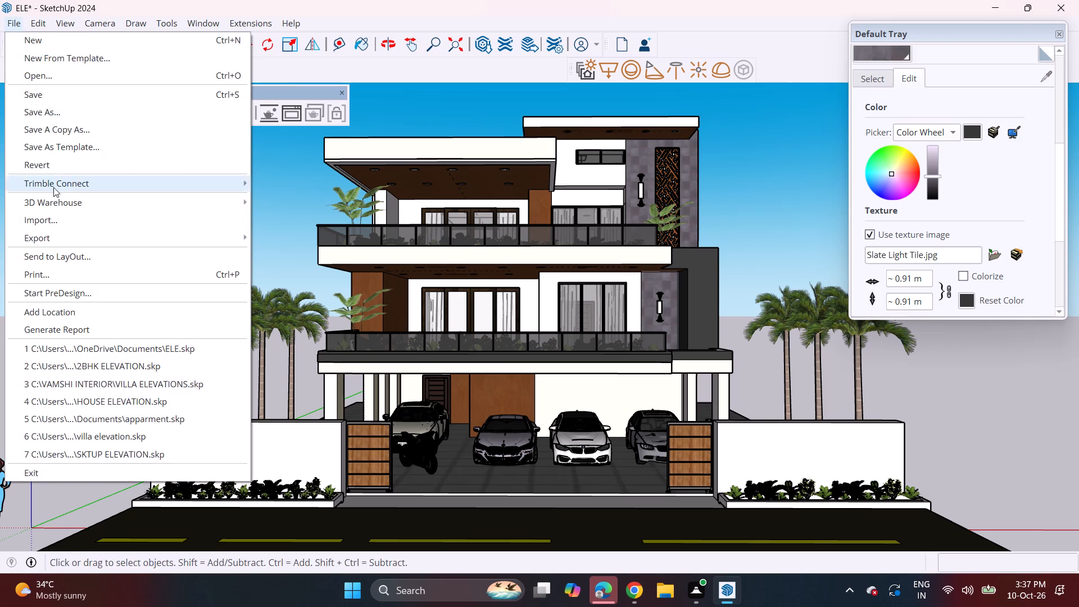
left_click(55, 116)
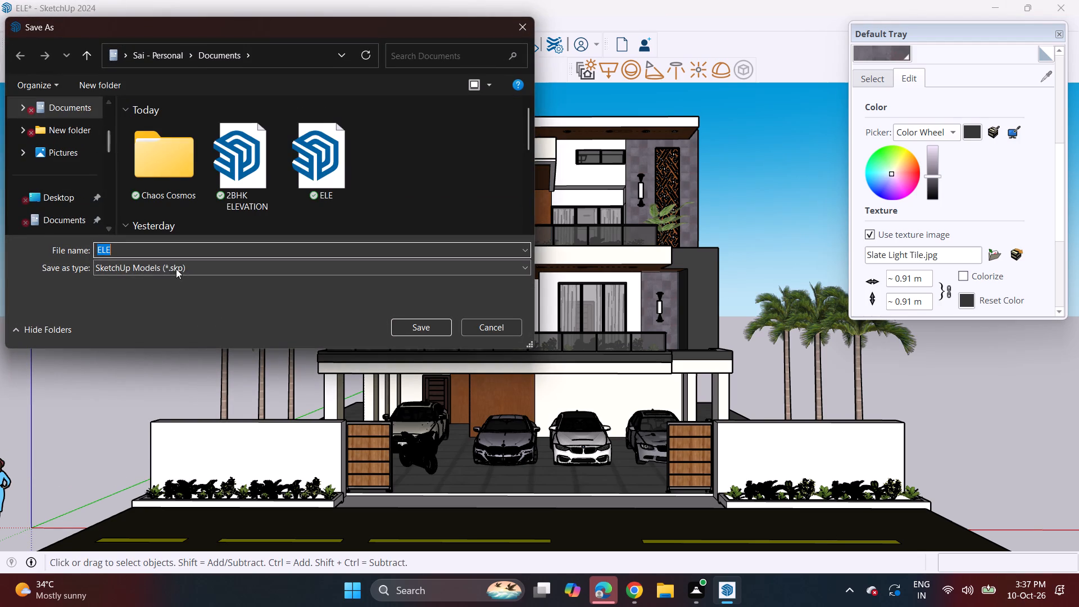
left_click(342, 51)
left_click(287, 102)
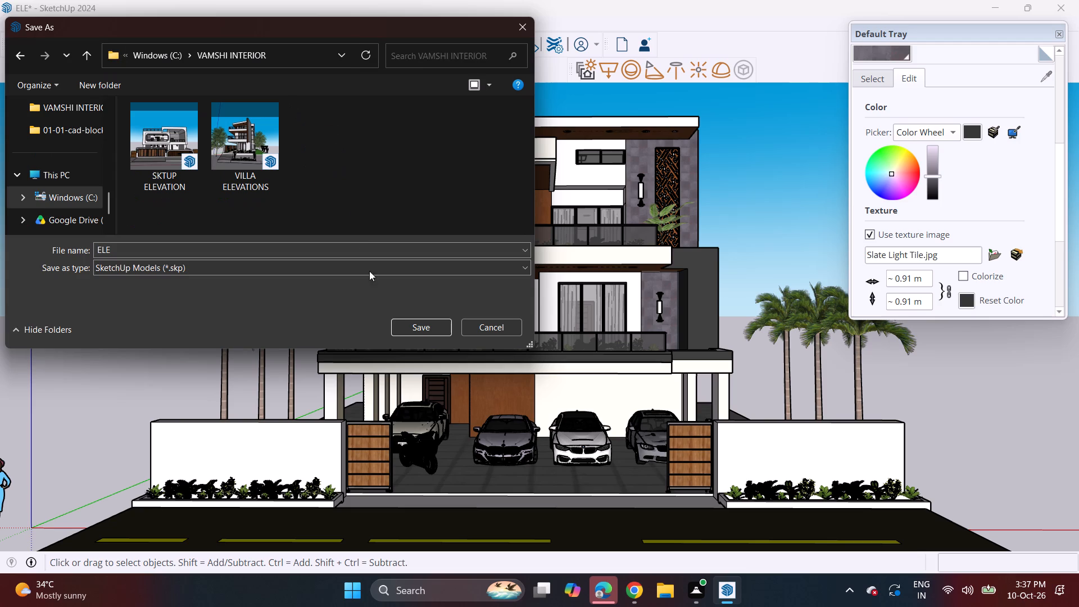
left_click(418, 327)
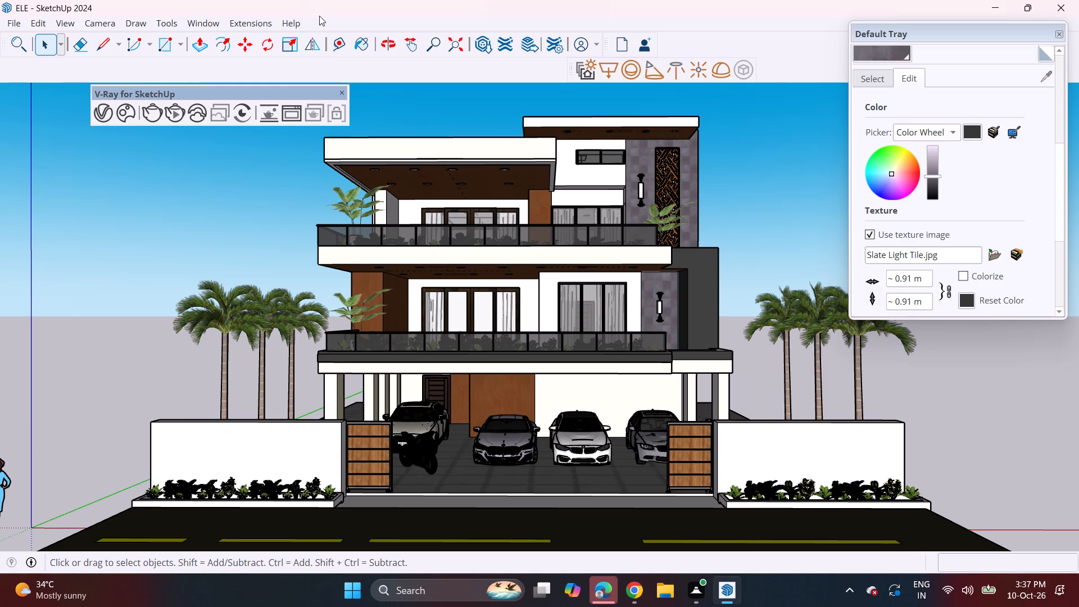
Set the V-Ray render quality to Medium+ in the Asset Editor's render settings.
left_click(101, 119)
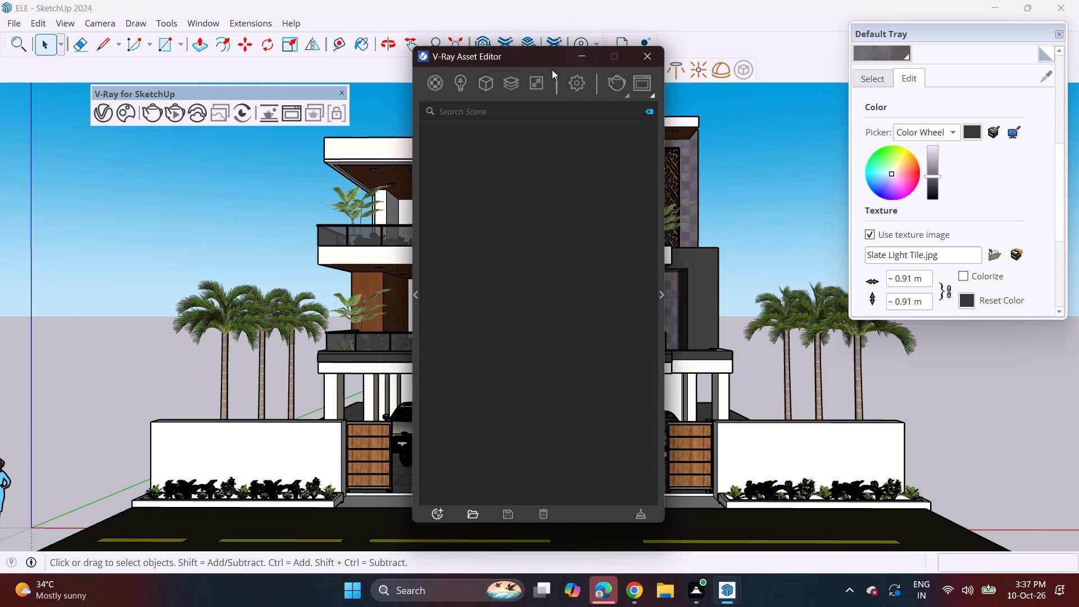
left_click(577, 82)
left_click(460, 89)
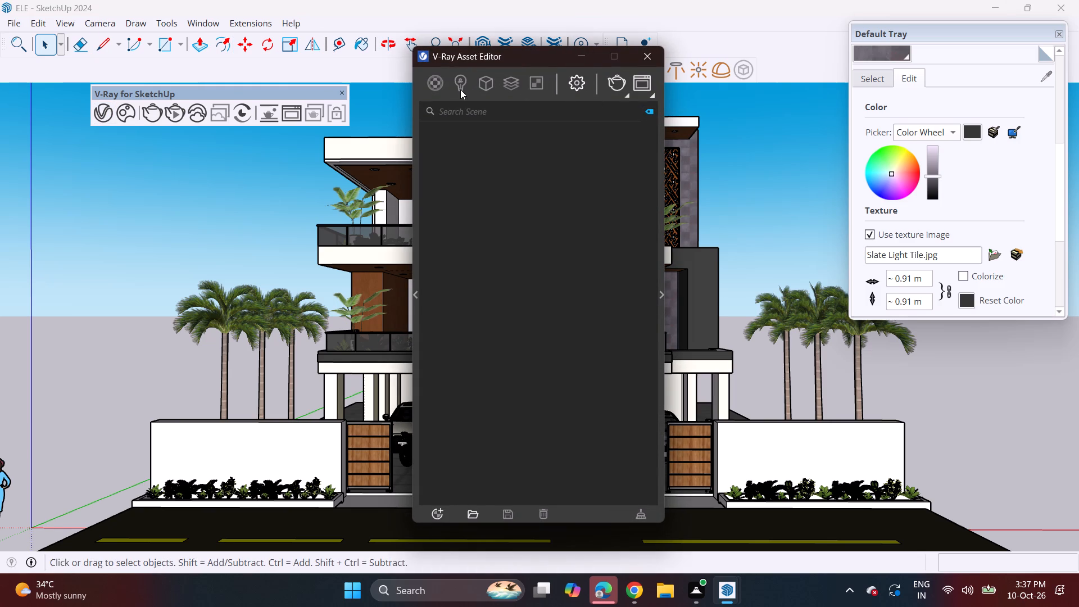
left_click(457, 81)
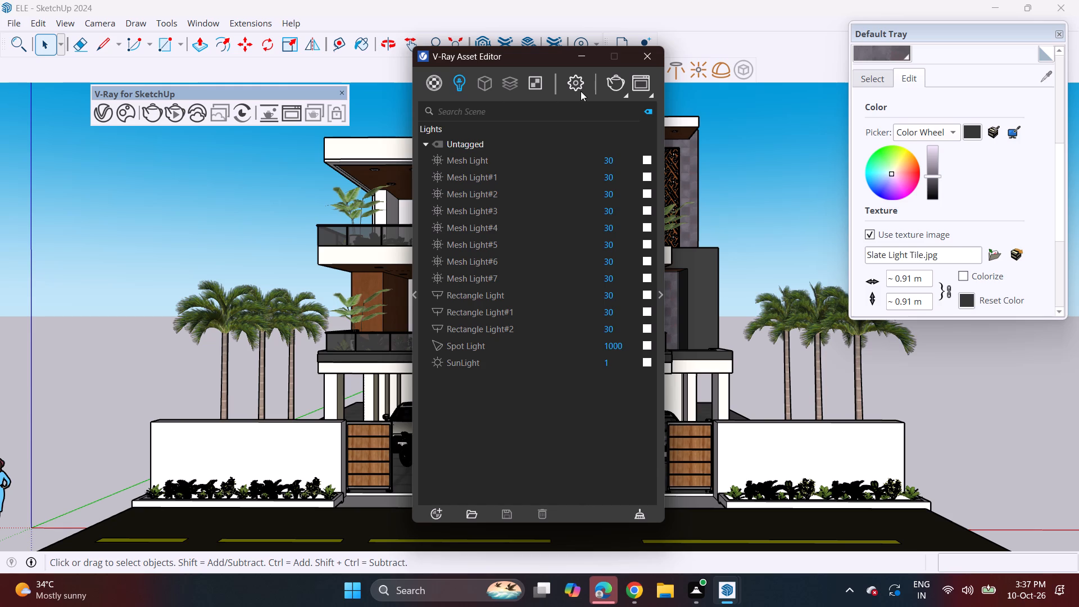
double_click(578, 83)
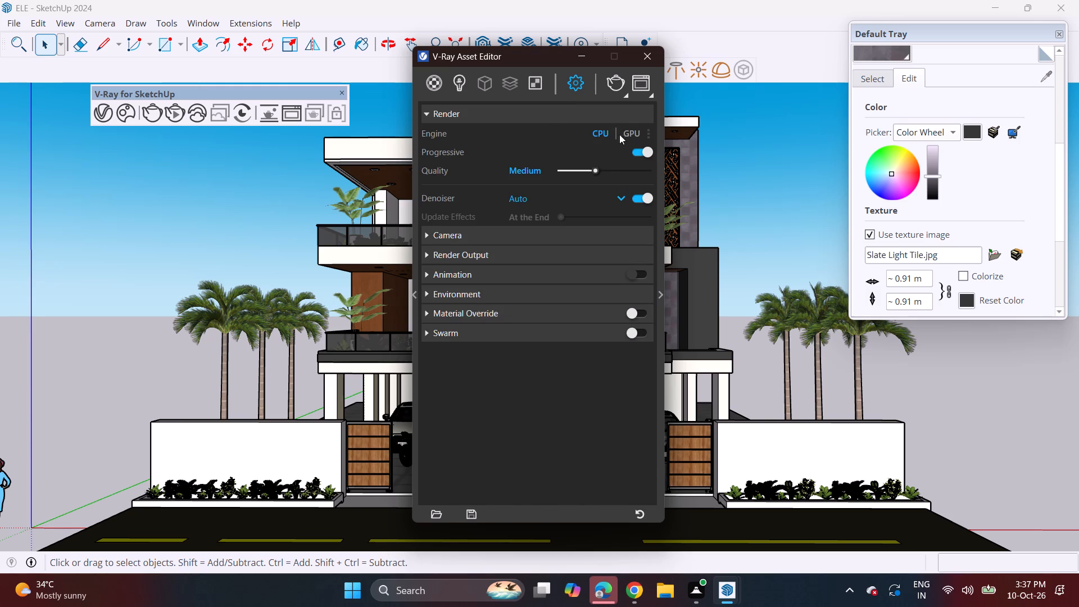
left_click(607, 169)
Set the V-Ray camera's exposure value (EV) to 14.
left_click(528, 234)
scroll(540, 271, "down", 3)
left_click(542, 293)
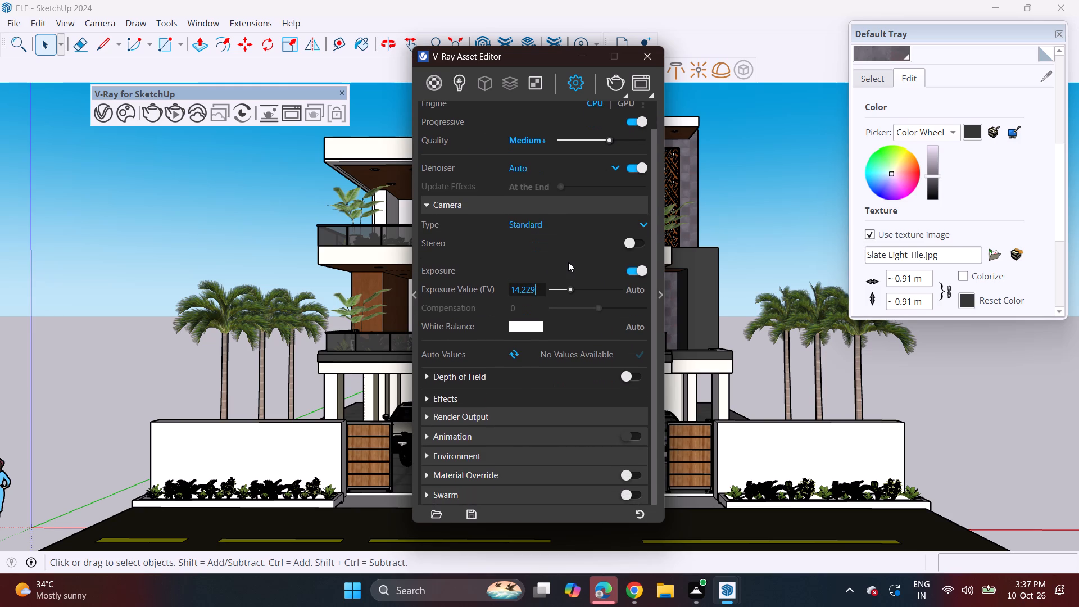
key("BackSpace")
key("BackSpace")
key("BackSpace")
key("BackSpace")
Turn on Safe Frame in the V-Ray render output settings.
scroll(563, 451, "down", 4)
double_click(548, 420)
scroll(548, 420, "down", 2)
left_click(504, 414)
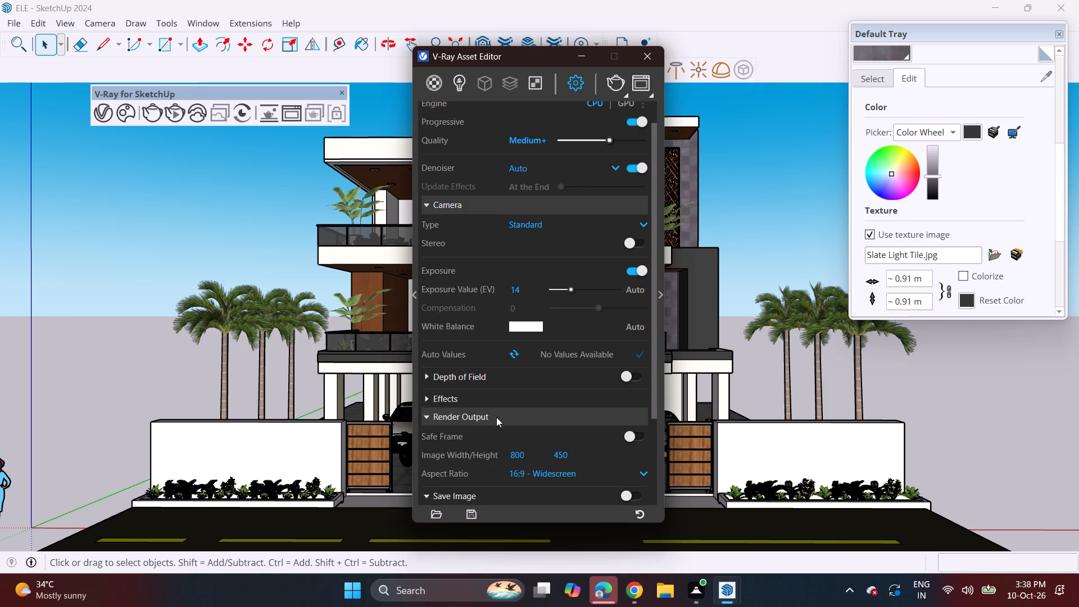
scroll(522, 427, "down", 3)
left_click(629, 319)
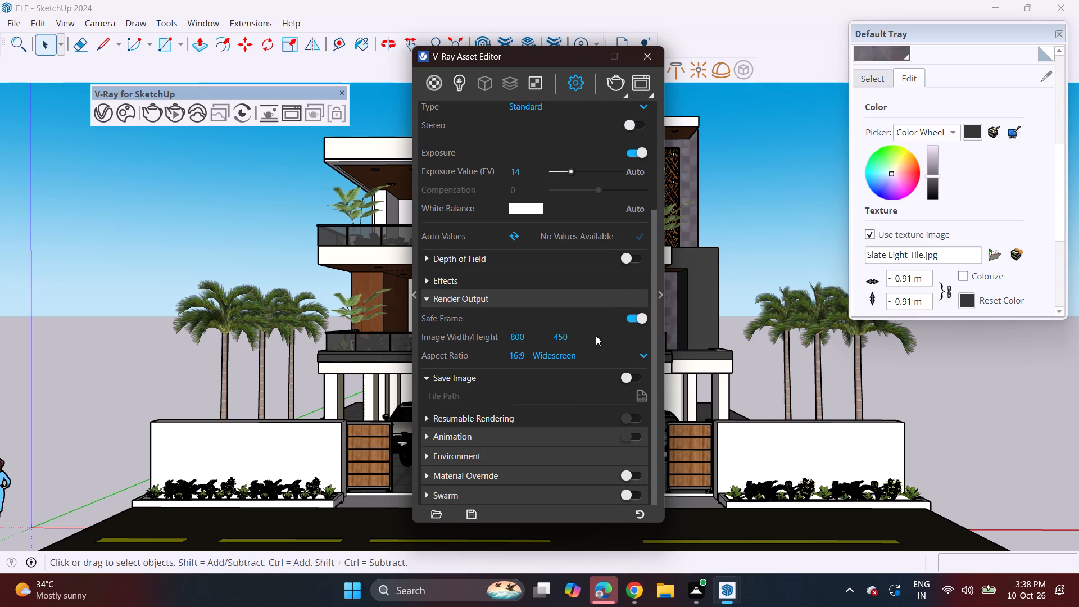
scroll(563, 365, "down", 3)
Set the global illumination primary rays to Irradiance map (deprecated) in the V-Ray render parameters.
left_click(658, 316)
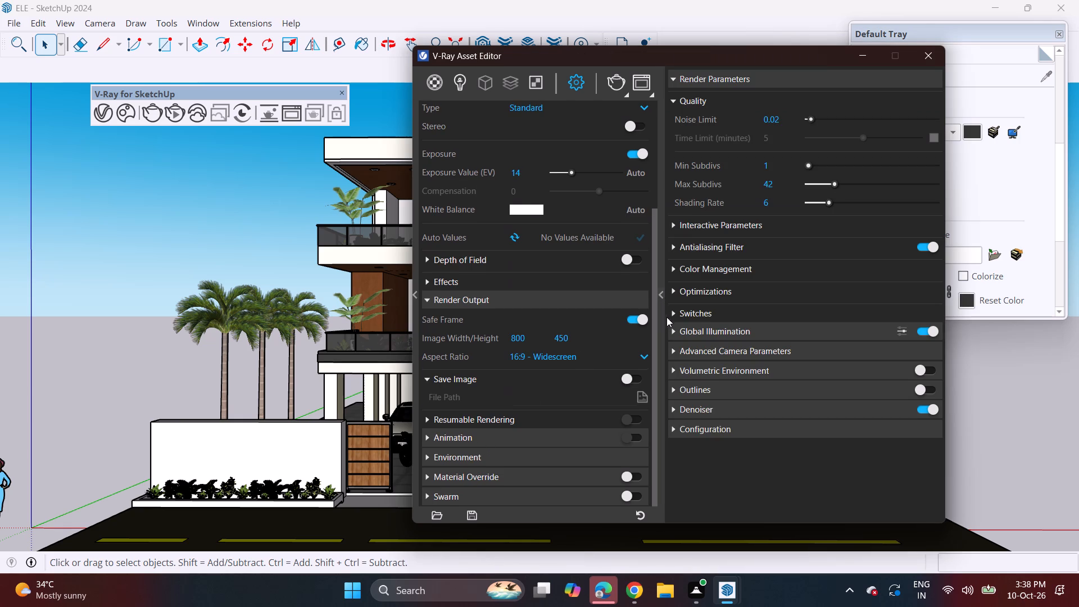
left_click(722, 332)
left_click(773, 351)
left_click(778, 375)
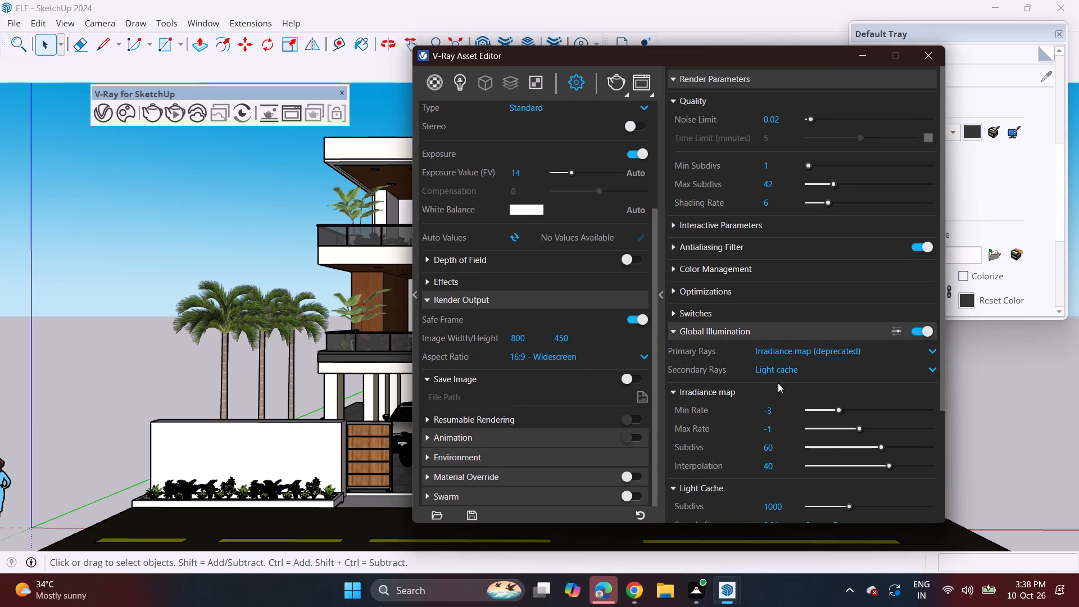
scroll(587, 341, "down", 3)
Close the Asset Editor, frame the villa within the safe frame, and start a V-Ray render of the front elevation.
left_click(123, 243)
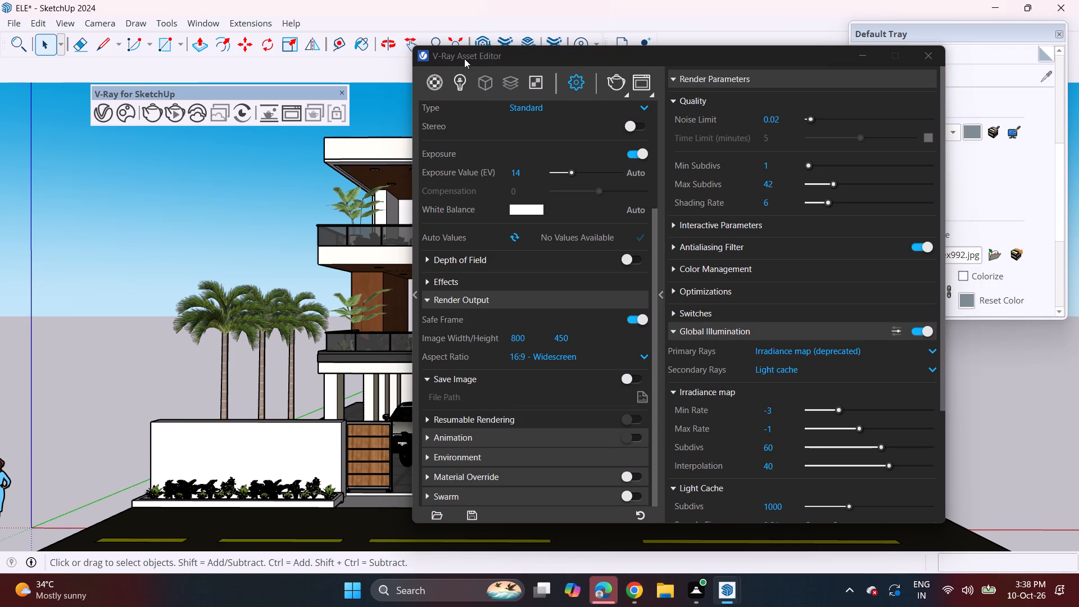
left_click_drag(464, 58, 567, 68)
left_click_drag(513, 60, 636, 70)
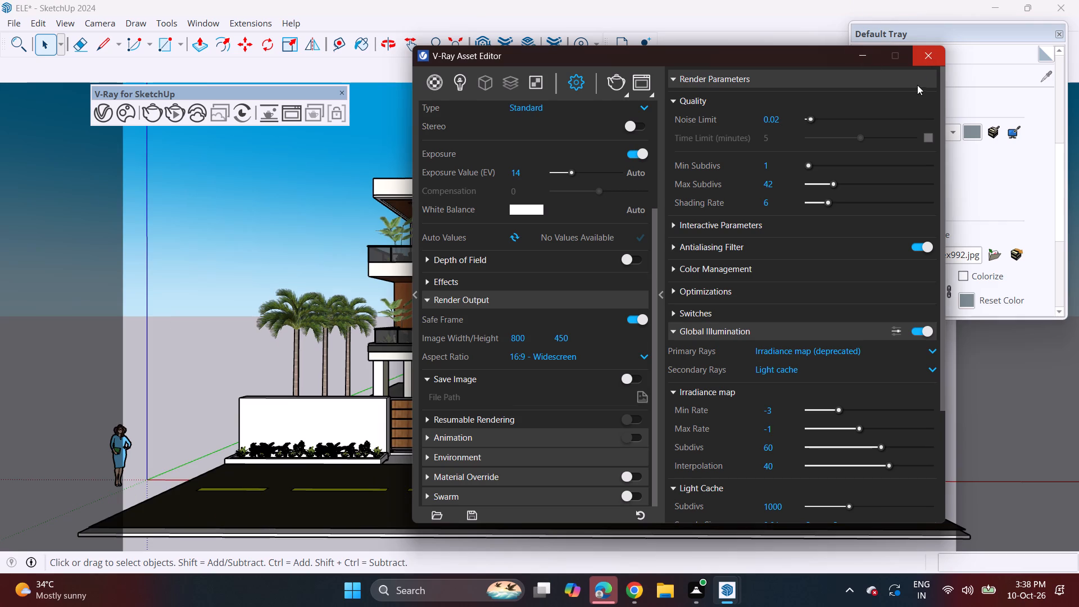
left_click(939, 61)
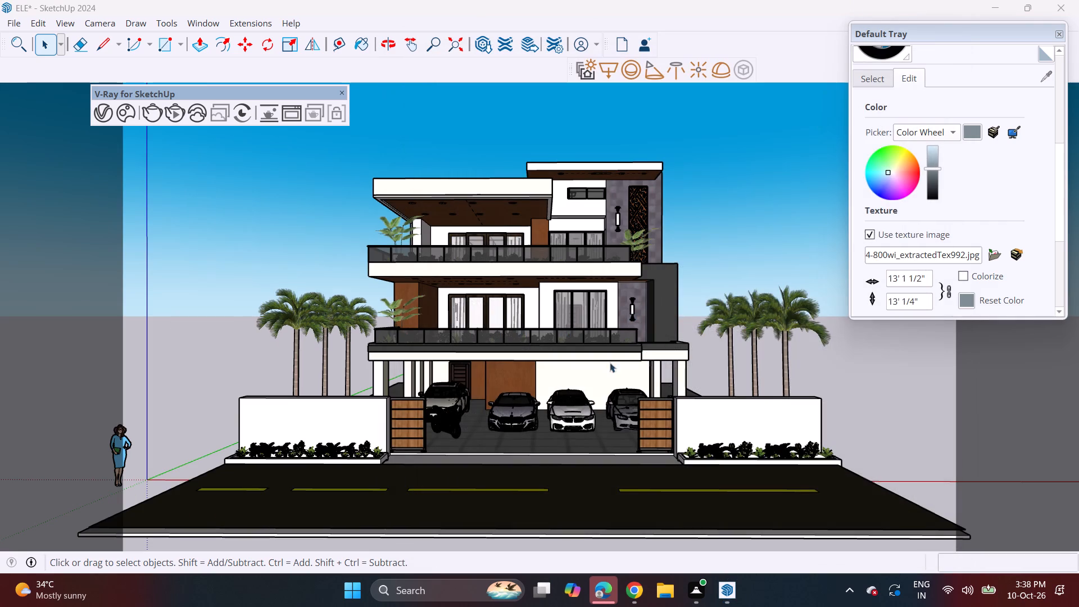
scroll(490, 412, "up", 1)
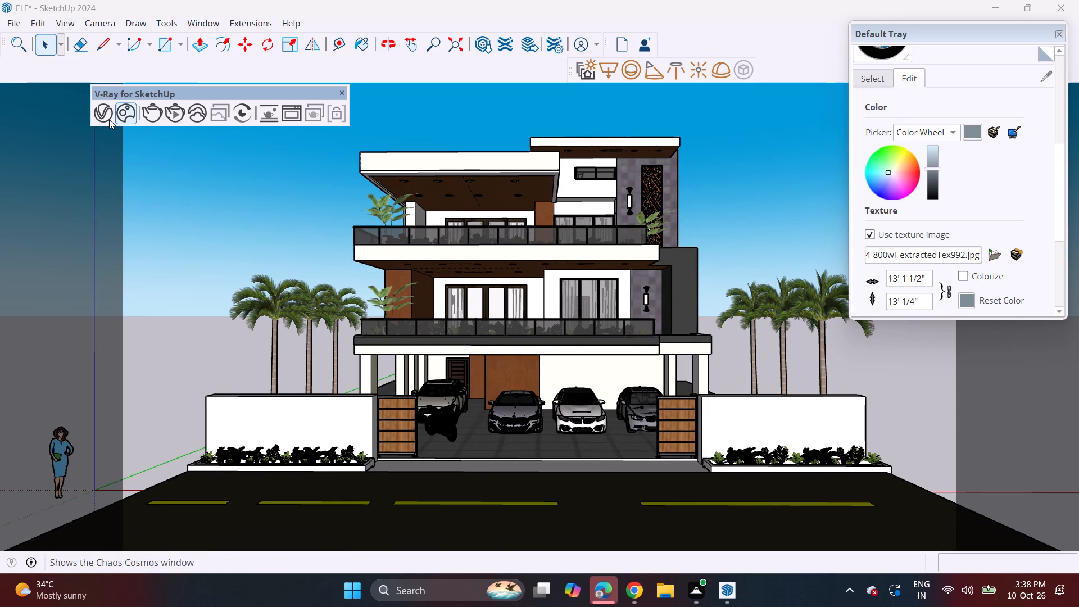
double_click(146, 121)
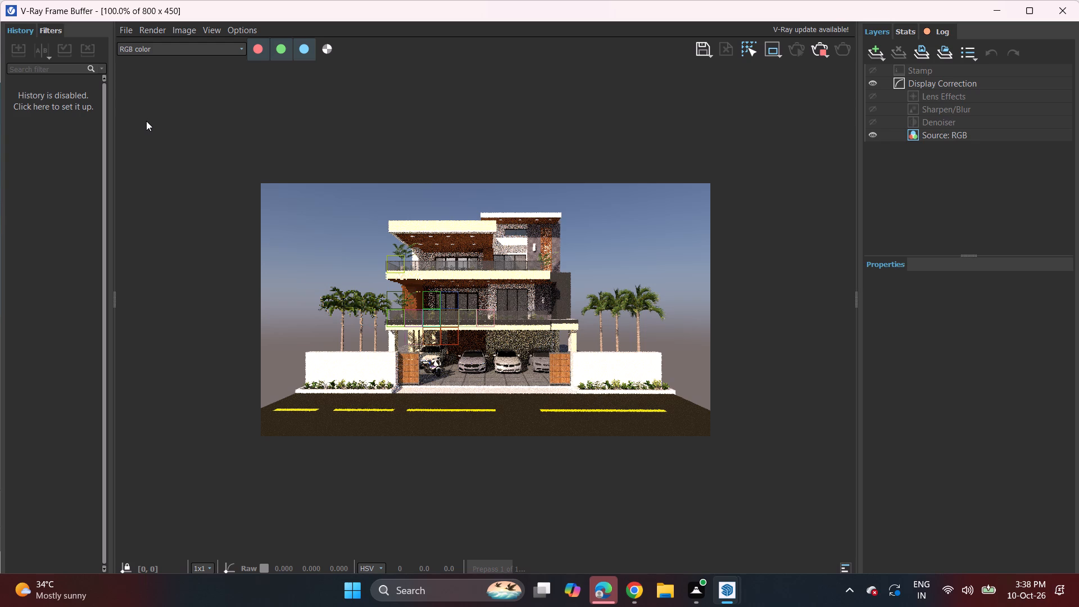
left_click(1057, 10)
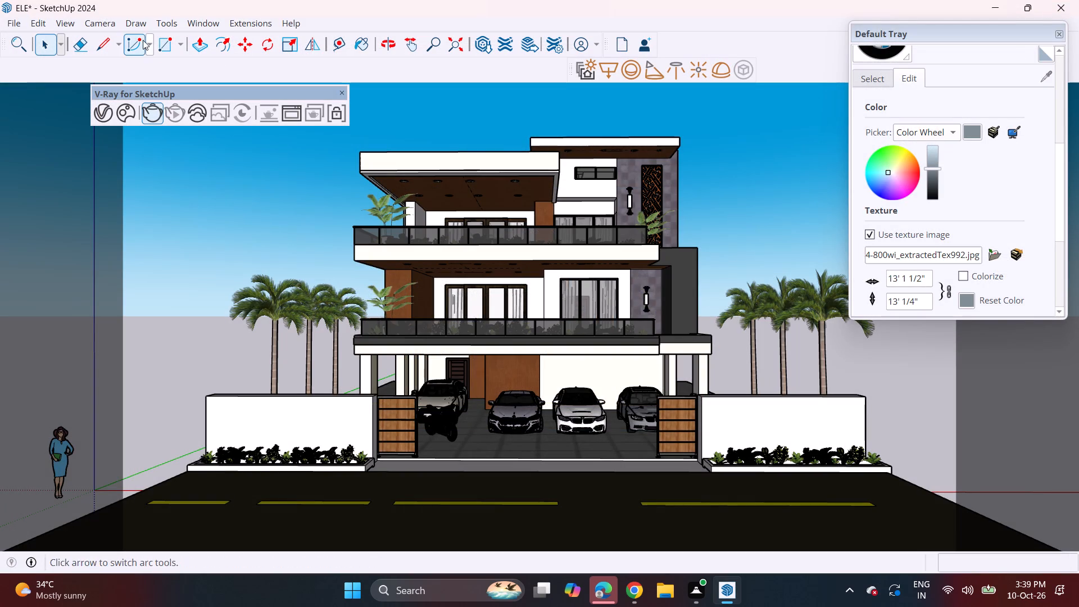
Check the scene's V-Ray lights and place a dome light on the road in front of the villa's boundary wall.
left_click(104, 122)
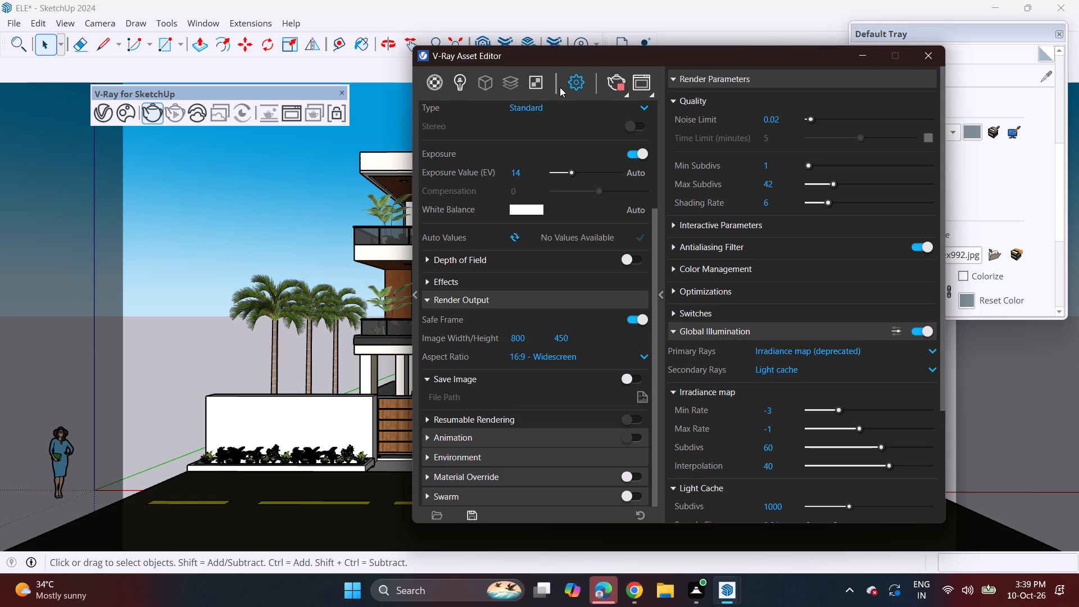
left_click(460, 84)
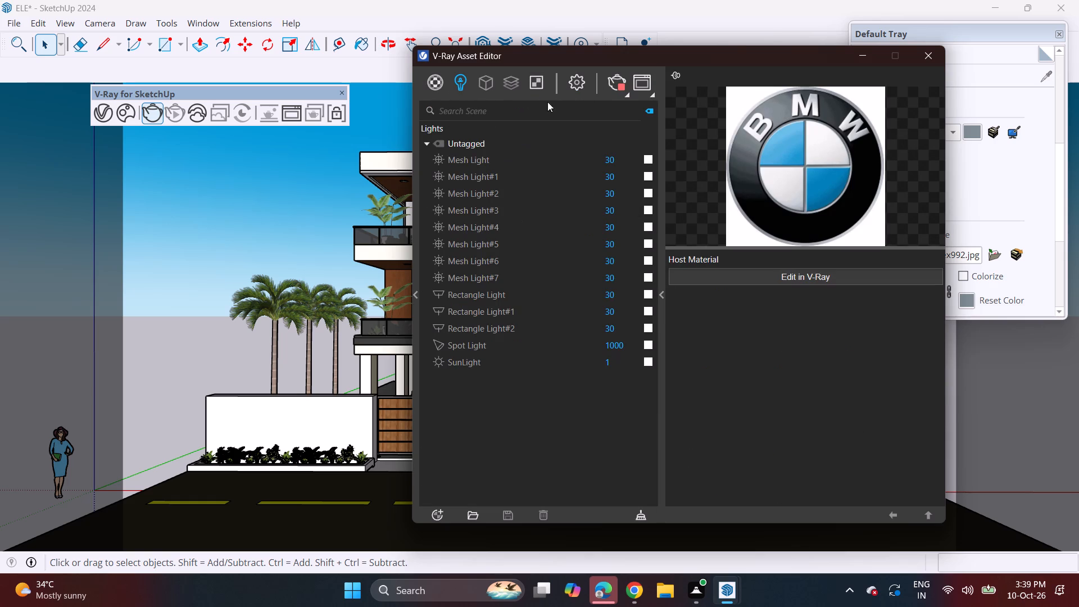
left_click(928, 53)
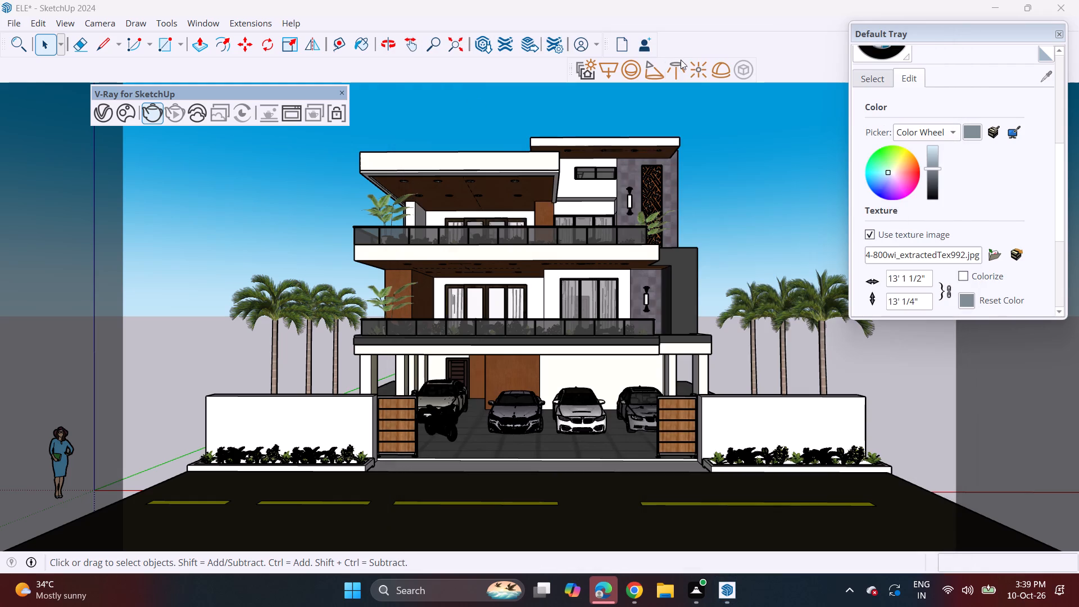
left_click(715, 73)
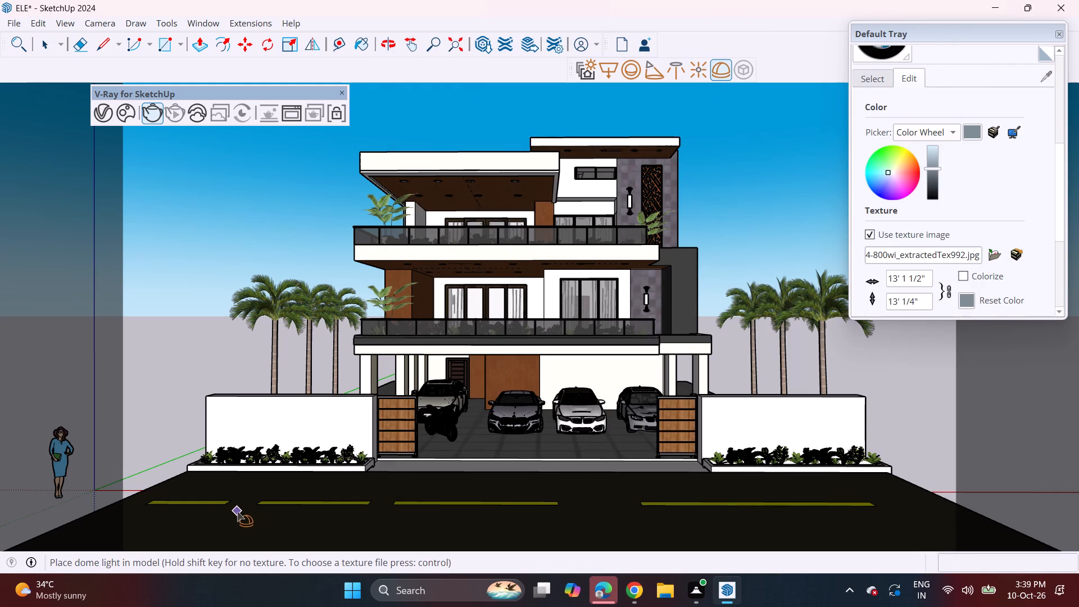
left_click(237, 511)
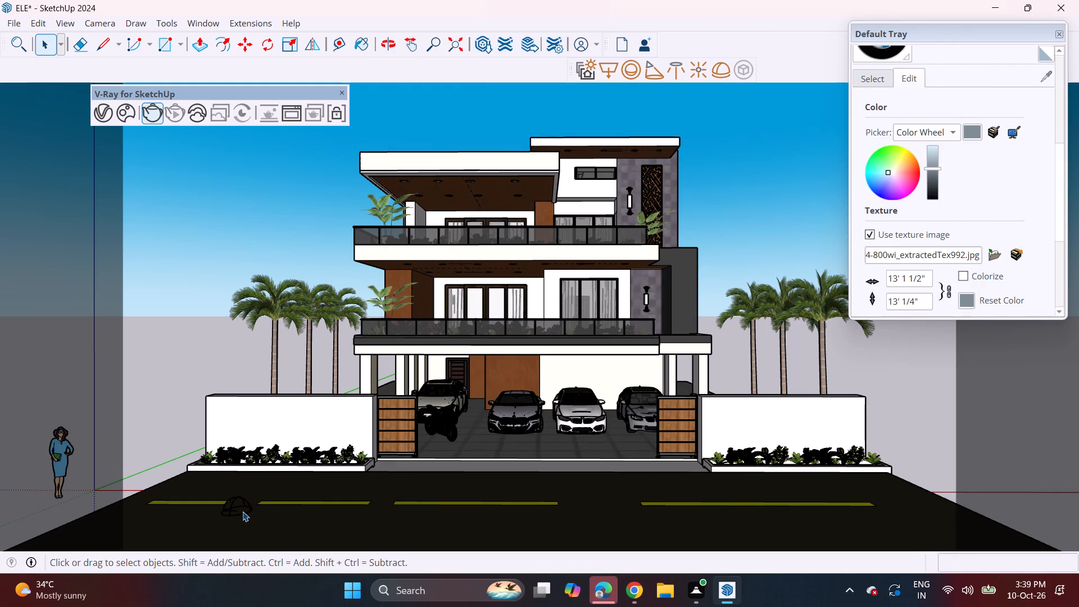
Select the new dome light and clear its default HDR texture in the V-Ray light settings.
left_click(239, 505)
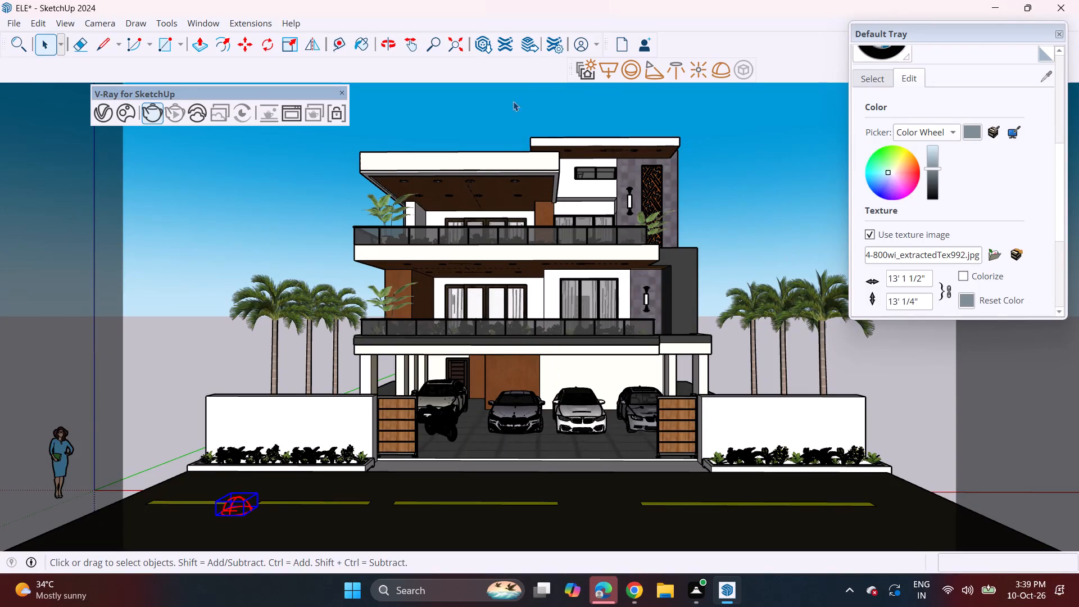
left_click(97, 112)
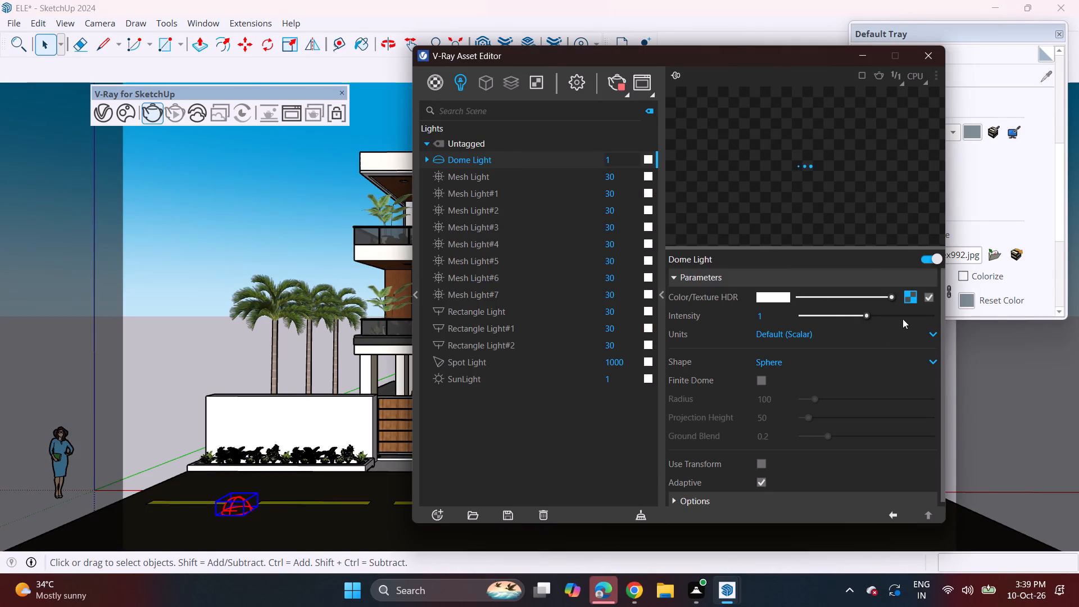
right_click(906, 297)
left_click(874, 351)
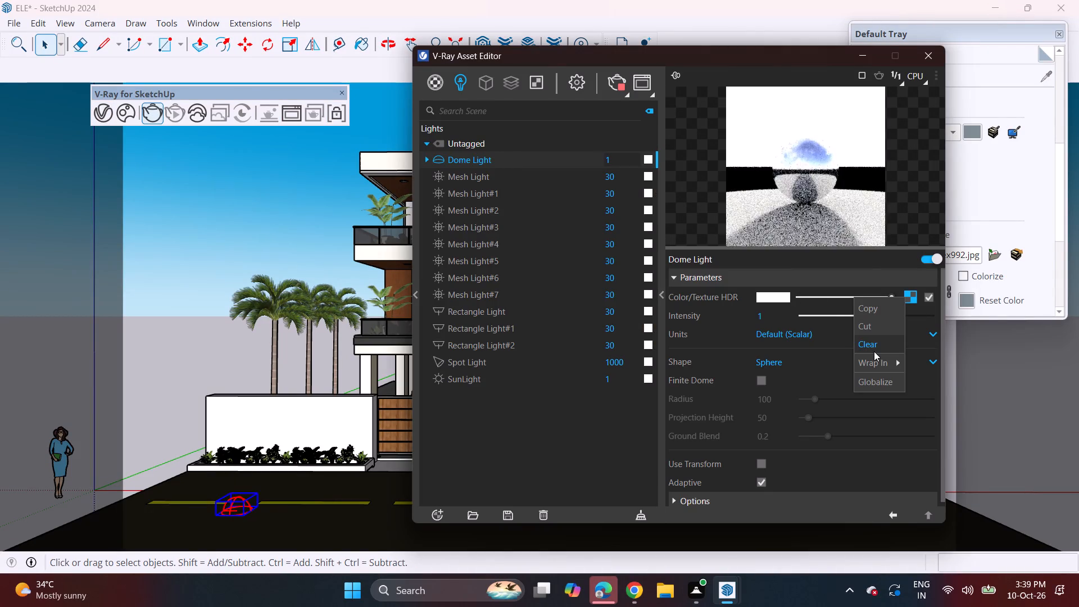
Assign golden_gate_hills_4k.exr from the Downloads folder as the dome light's bitmap texture.
left_click(909, 300)
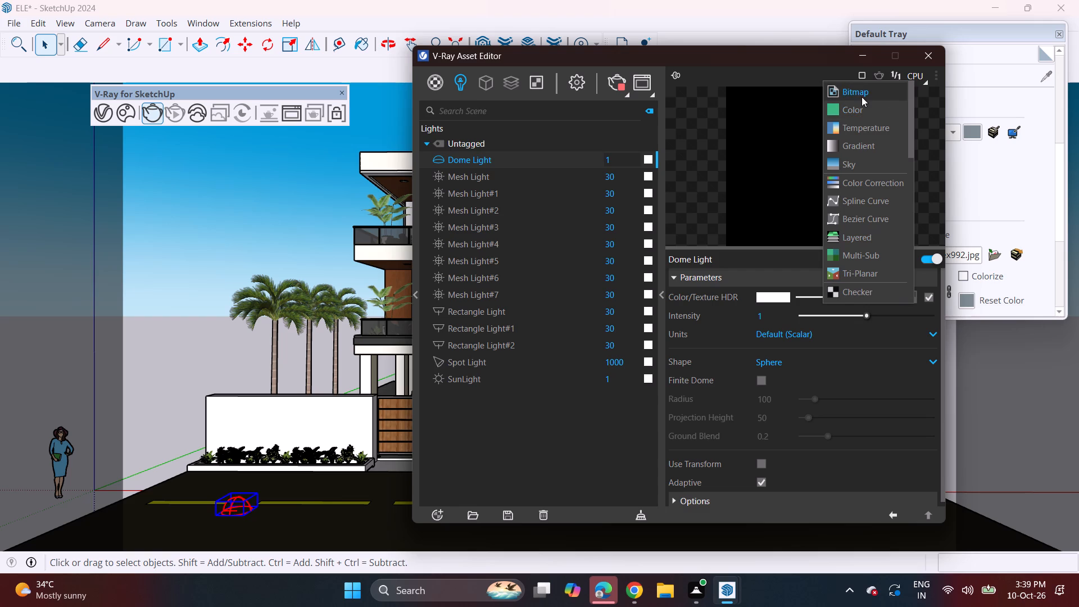
left_click(862, 97)
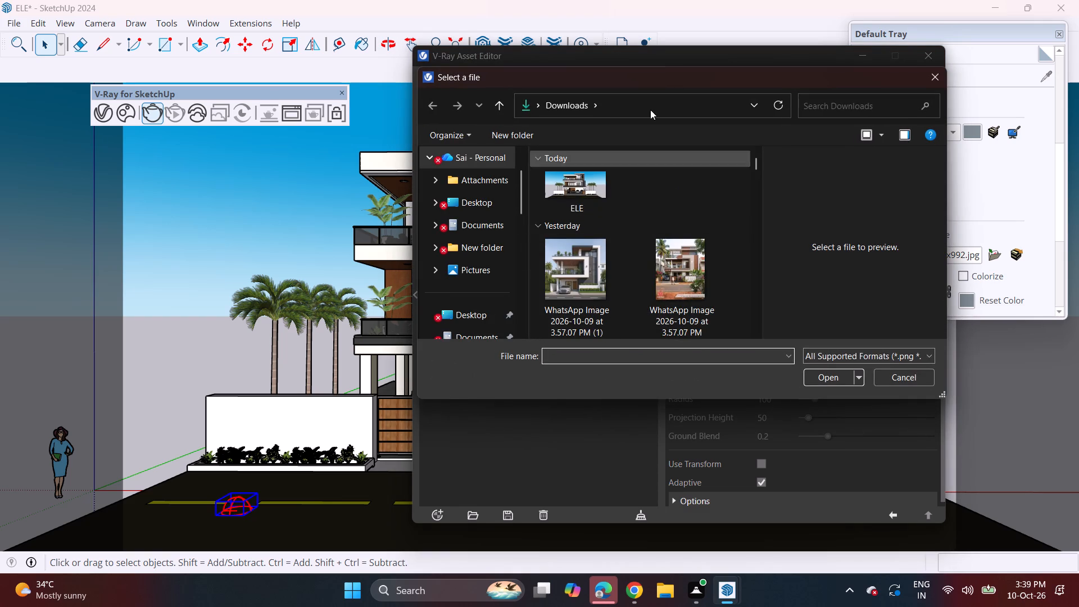
left_click(484, 215)
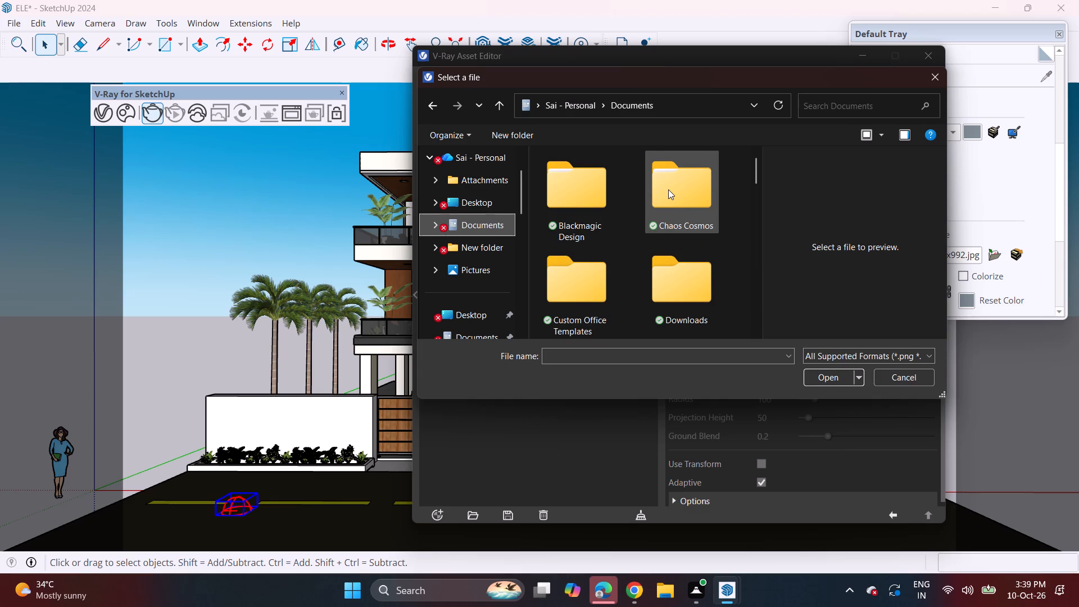
scroll(673, 198, "down", 6)
scroll(674, 206, "up", 1)
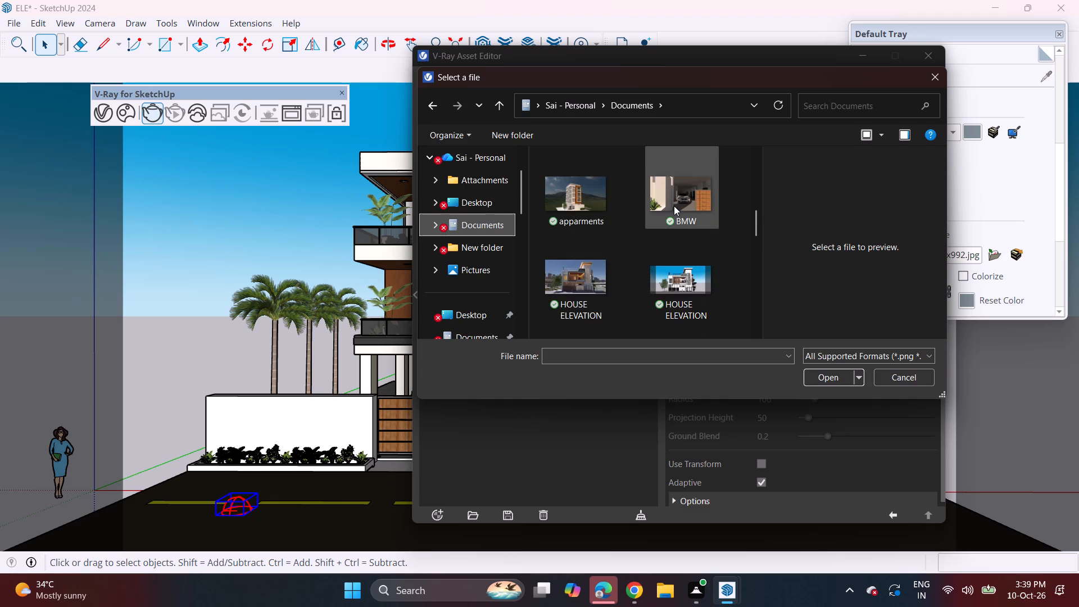
scroll(674, 206, "up", 5)
scroll(677, 205, "down", 8)
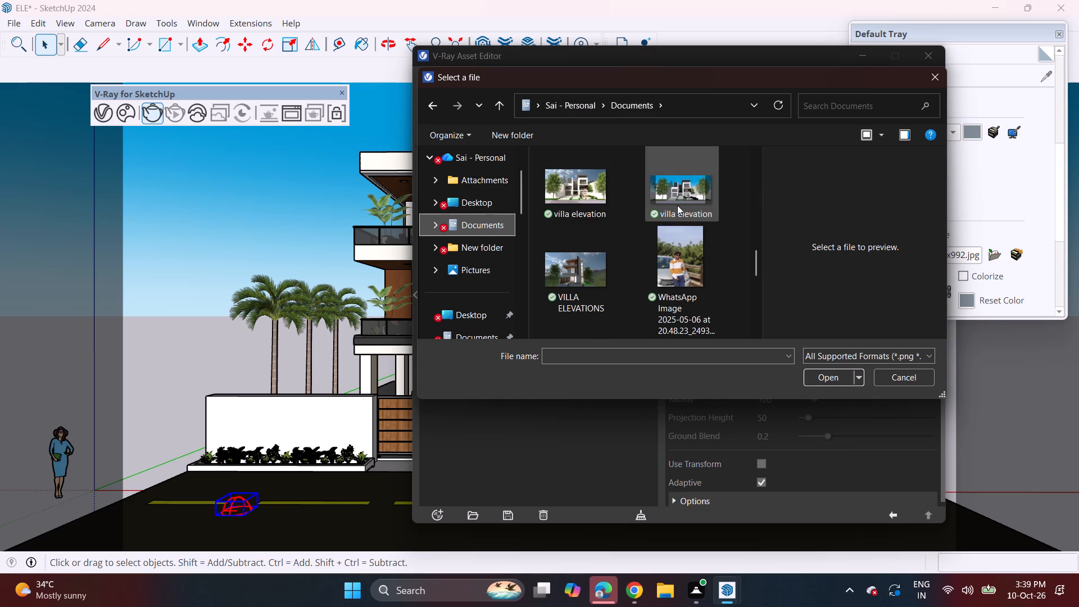
left_click(493, 196)
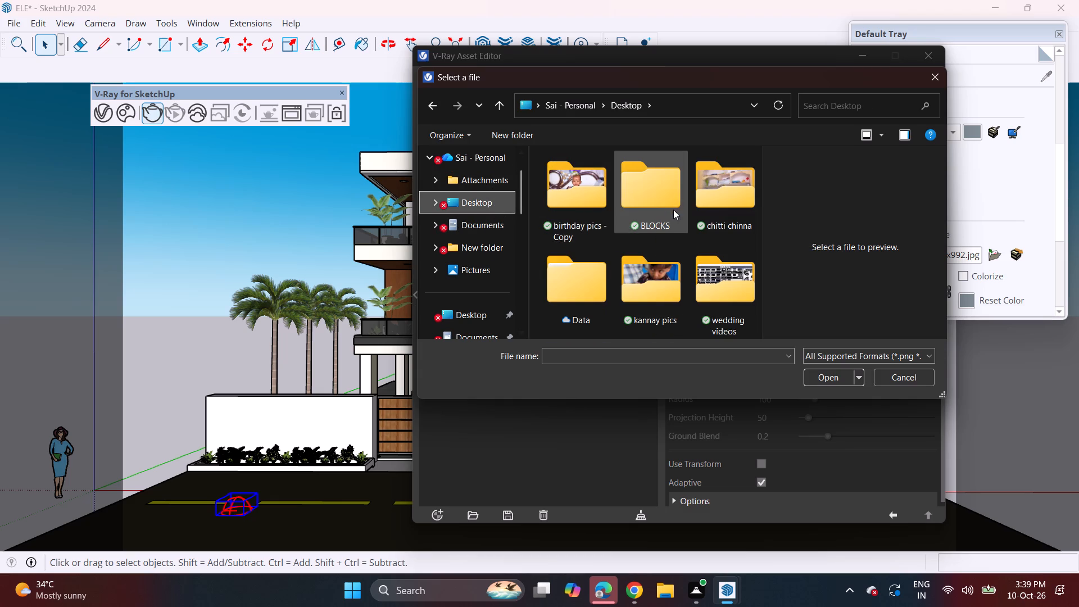
scroll(664, 233, "down", 2)
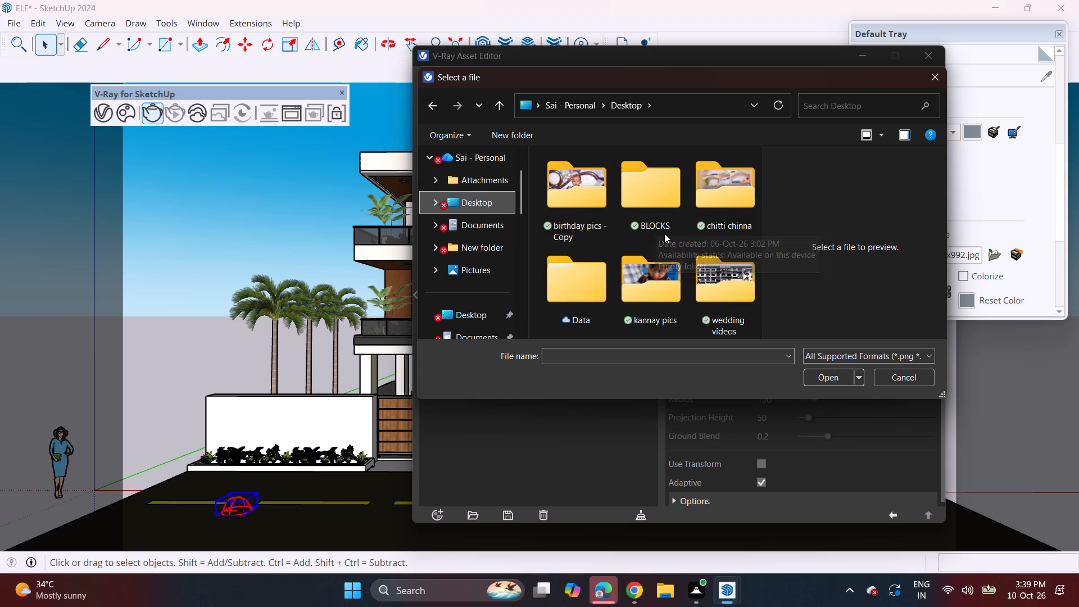
scroll(664, 233, "down", 1)
scroll(497, 306, "down", 1)
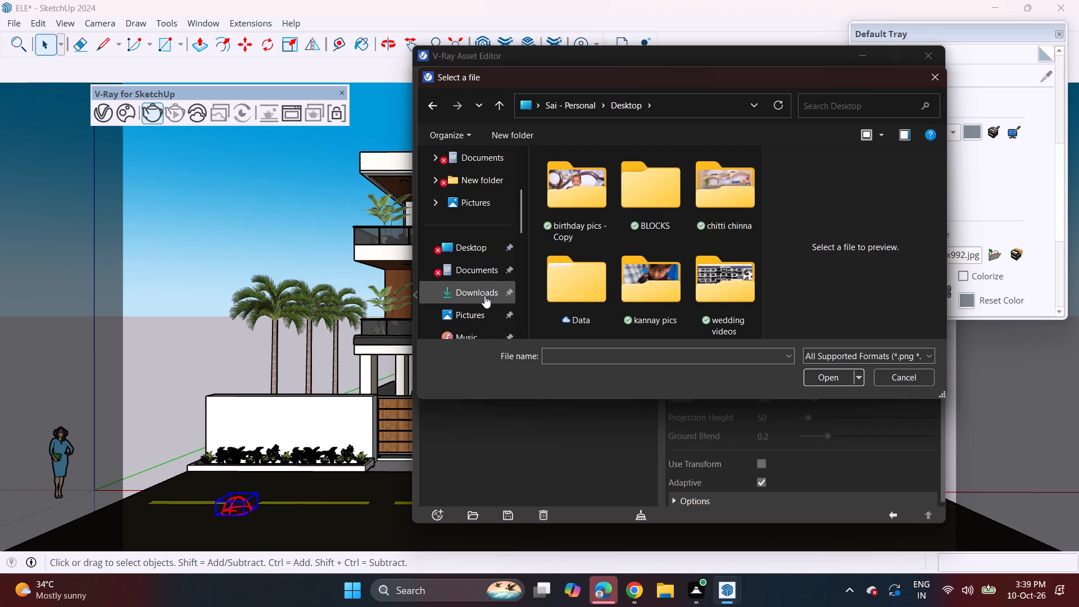
left_click(479, 291)
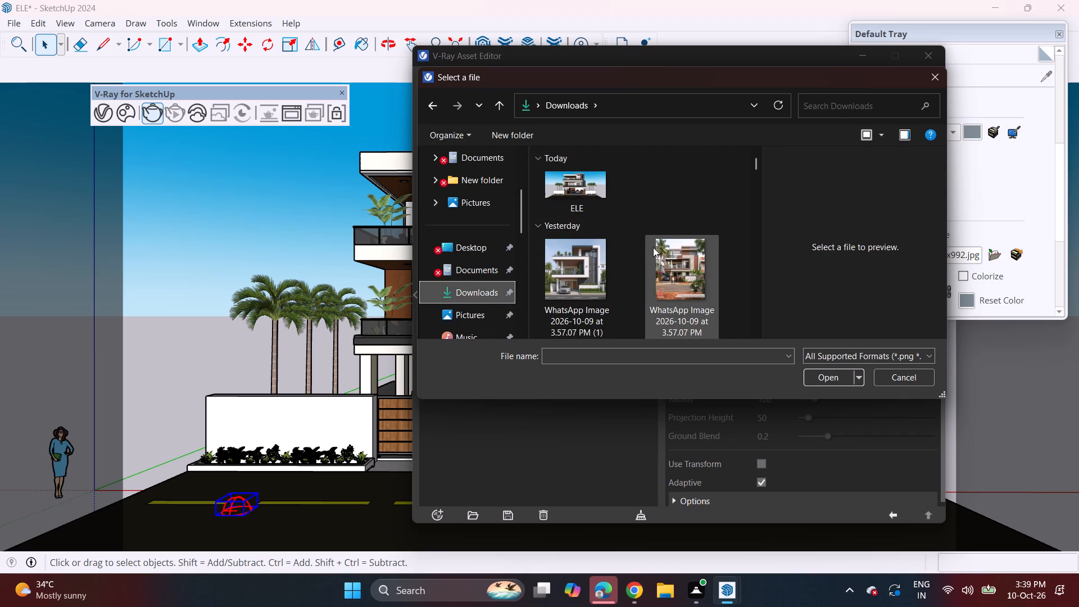
scroll(651, 244, "up", 2)
scroll(651, 244, "down", 5)
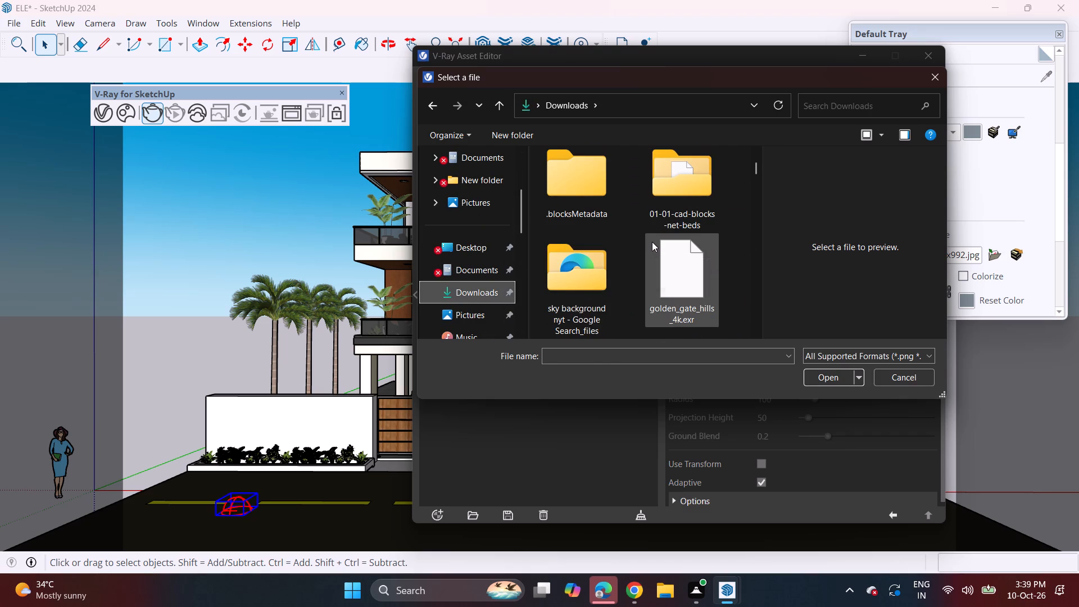
left_click(661, 258)
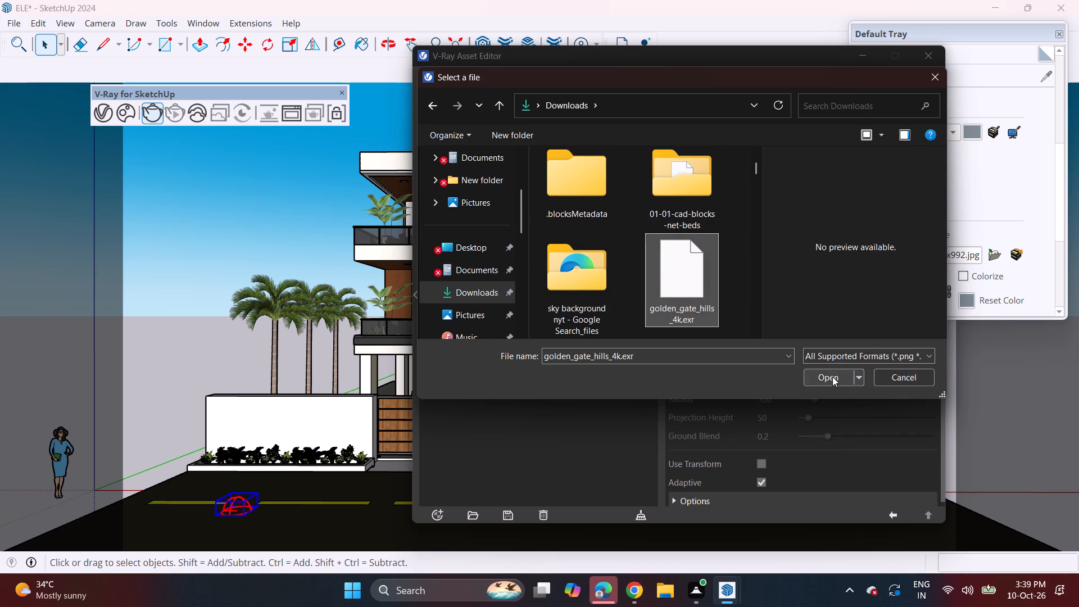
left_click(832, 377)
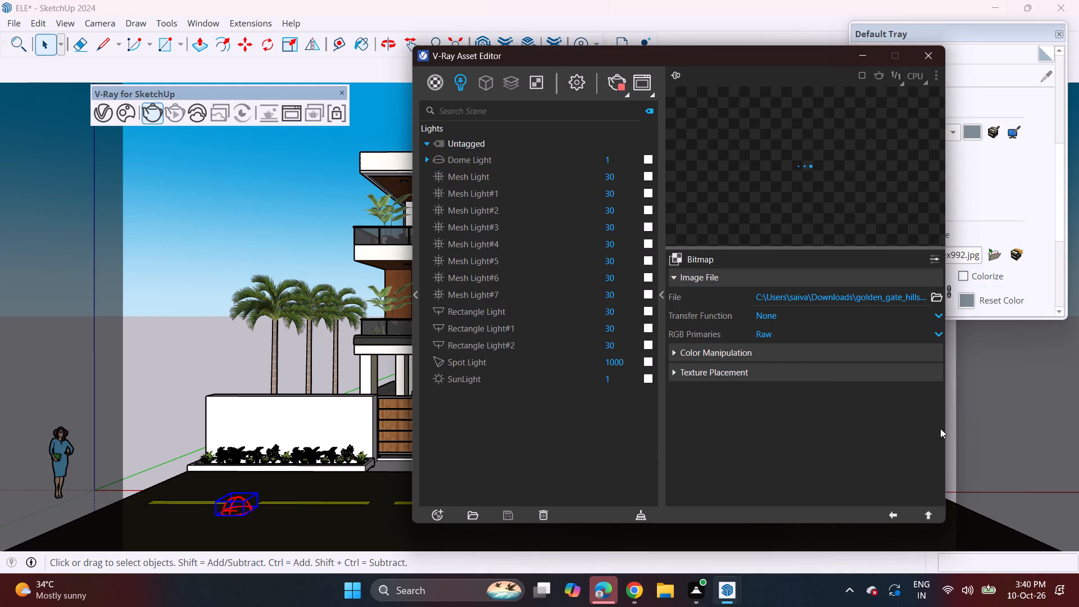
left_click(932, 517)
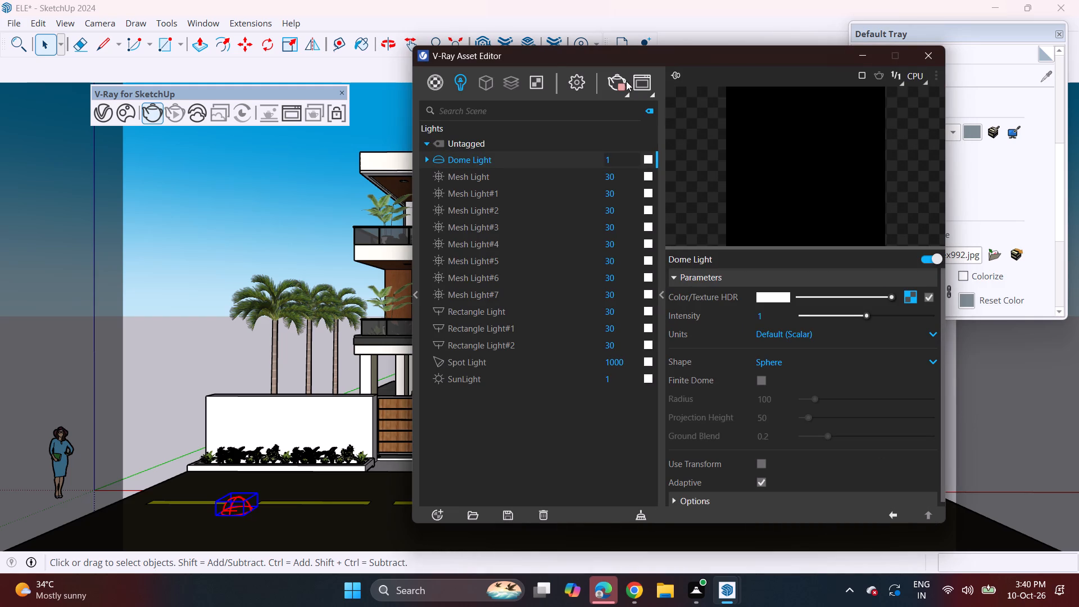
Set the dome light's intensity to 20, deselect the light and close the Asset Editor.
left_click(762, 319)
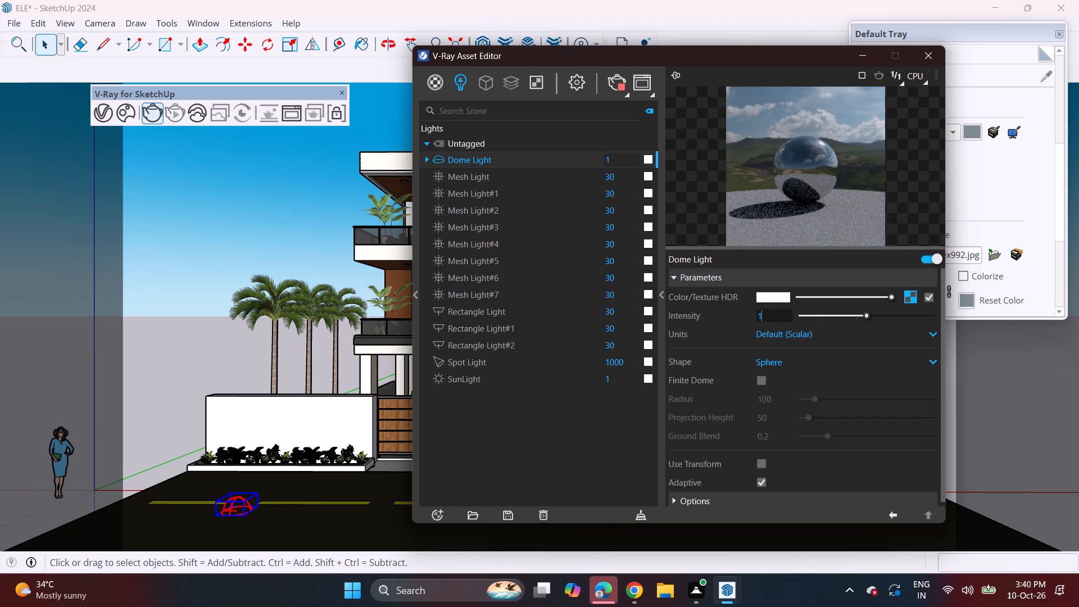
key("BackSpace")
type("20")
key("Return")
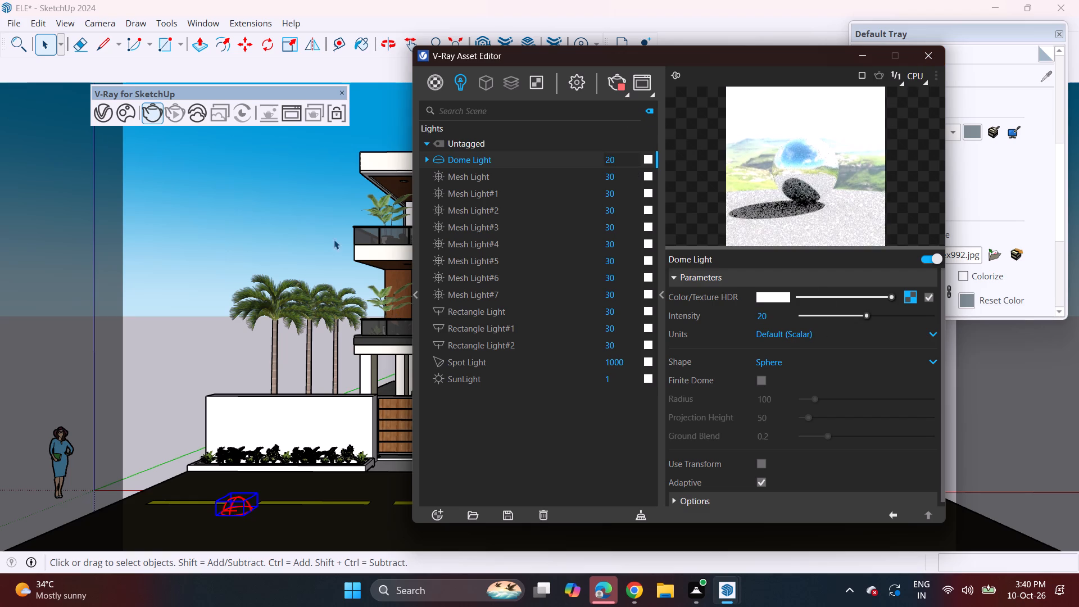
left_click(325, 227)
left_click(325, 227)
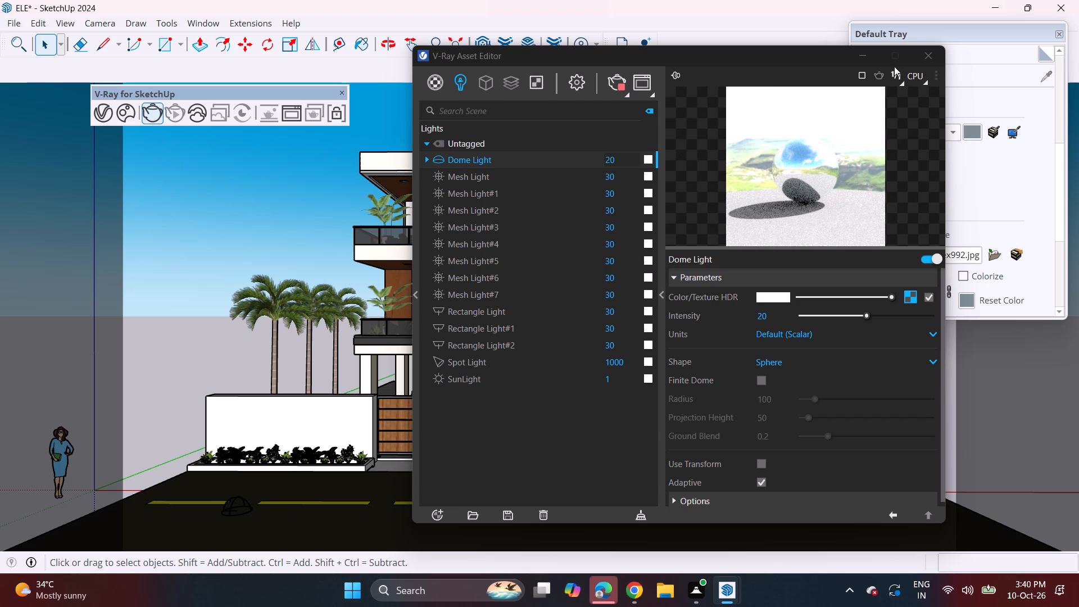
left_click(936, 60)
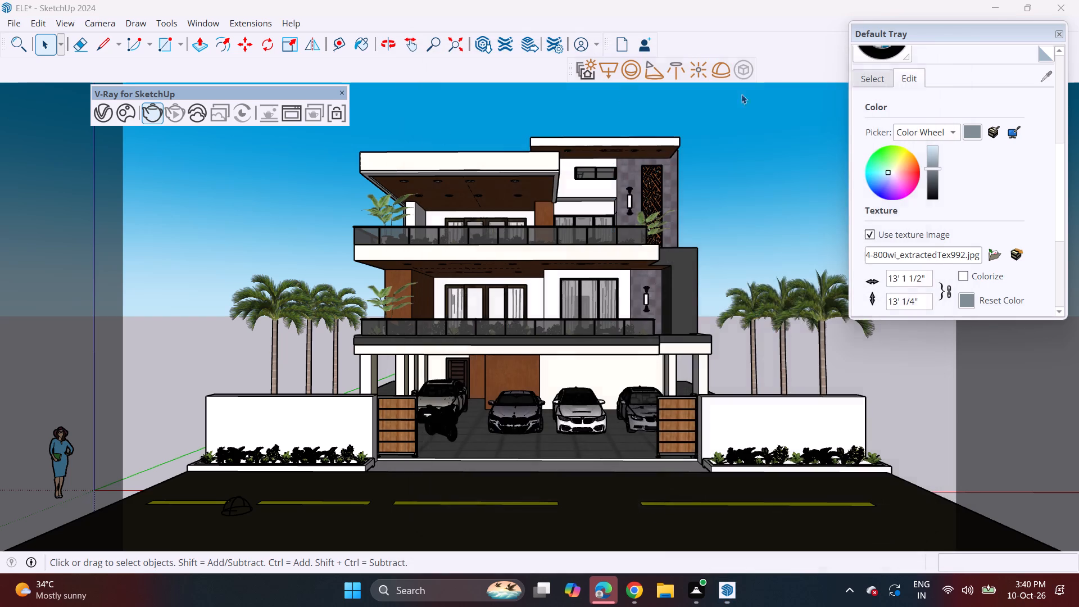
Stop the running V-Ray render, restart it with the dome light, and examine the villa's front in the frame buffer.
left_click(152, 113)
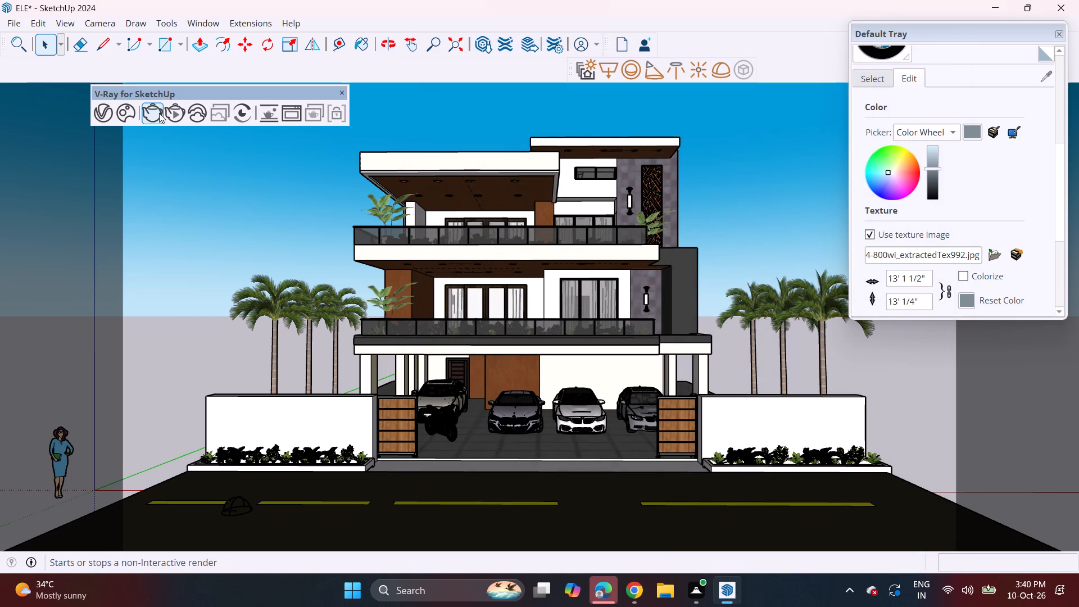
left_click(159, 113)
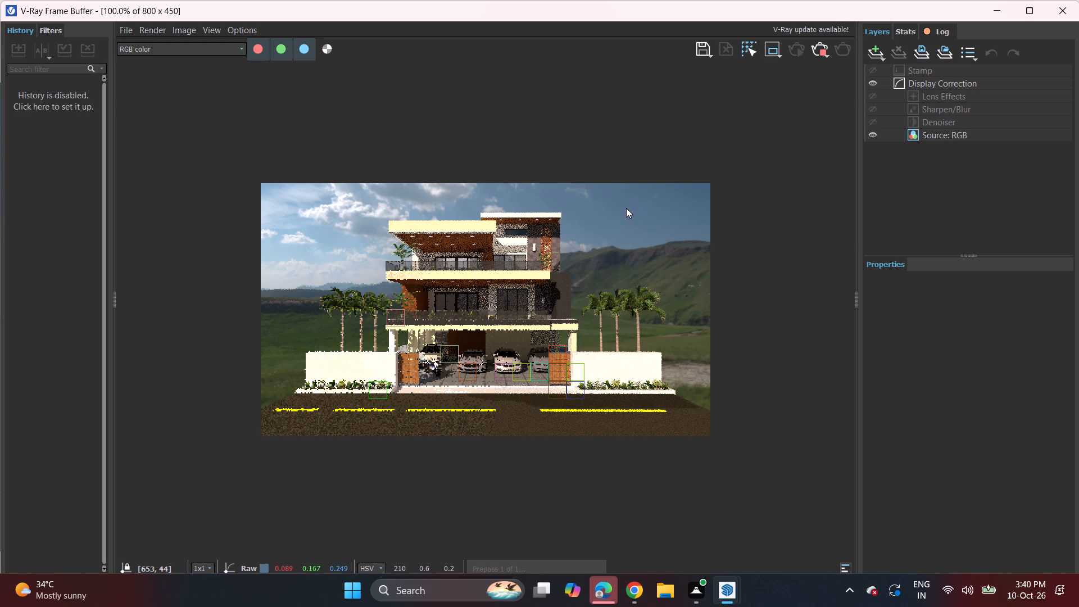
scroll(501, 289, "up", 2)
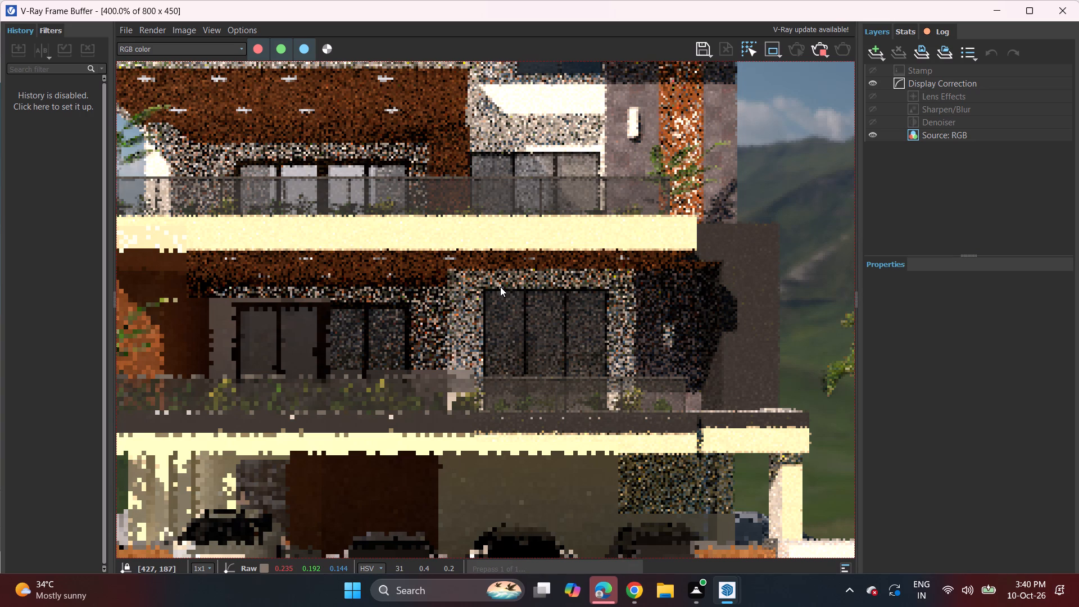
scroll(500, 287, "down", 1)
left_click(1057, 8)
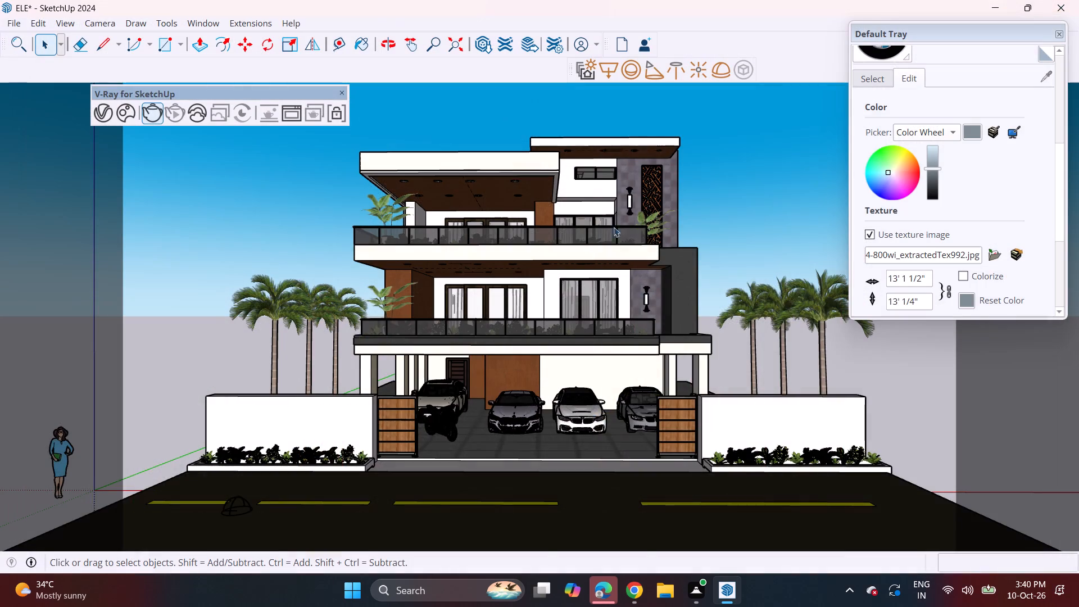
Place a V-Ray rectangle light across the ceiling inside the villa's curtained room, beneath the recessed downlights.
scroll(599, 231, "up", 2)
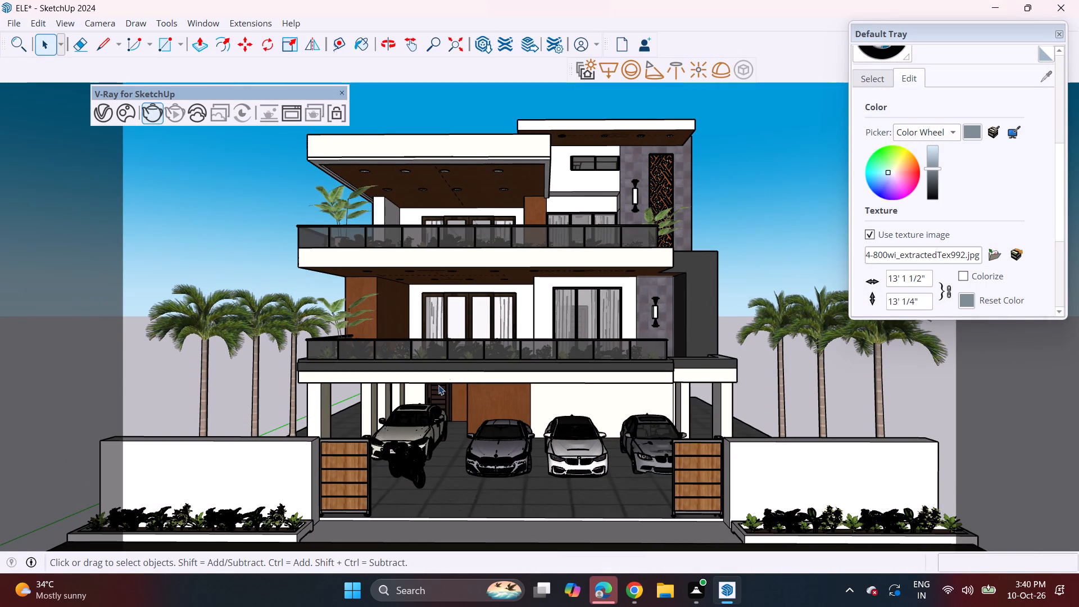
scroll(469, 334, "up", 16)
scroll(509, 288, "up", 5)
middle_click_drag(519, 281, 101, 280)
middle_click_drag(505, 321, 415, 321, "shift")
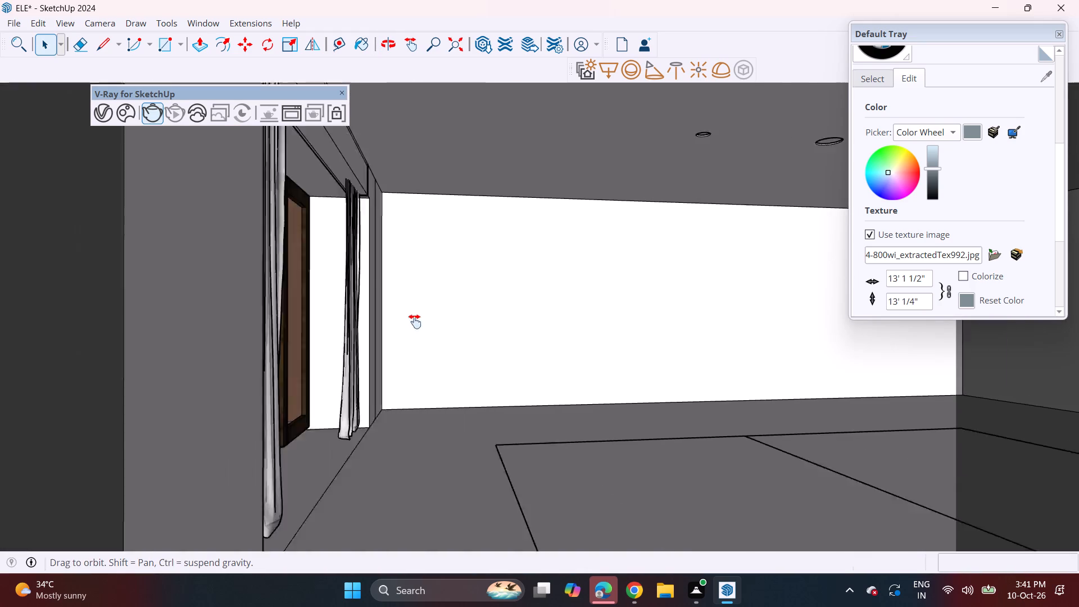
middle_click_drag(415, 321, 275, 318, "shift")
scroll(268, 310, "down", 3)
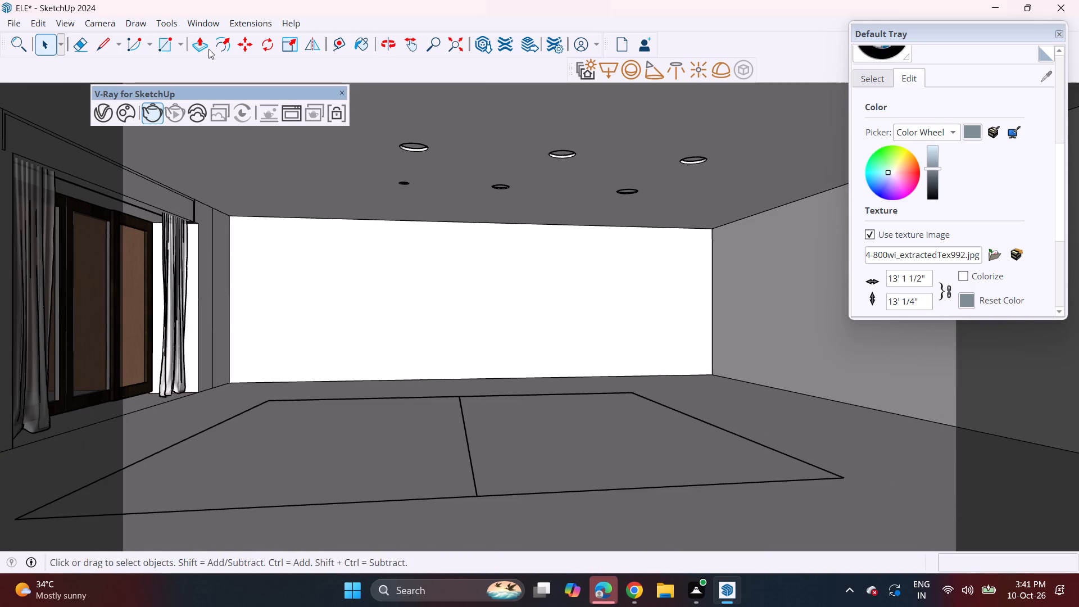
left_click(613, 71)
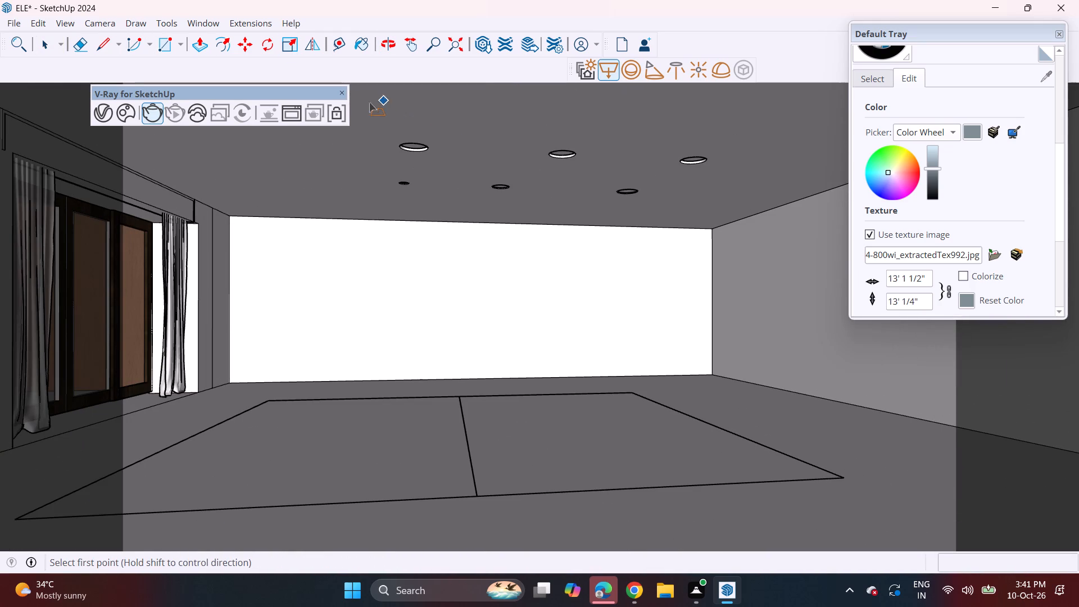
left_click(364, 90)
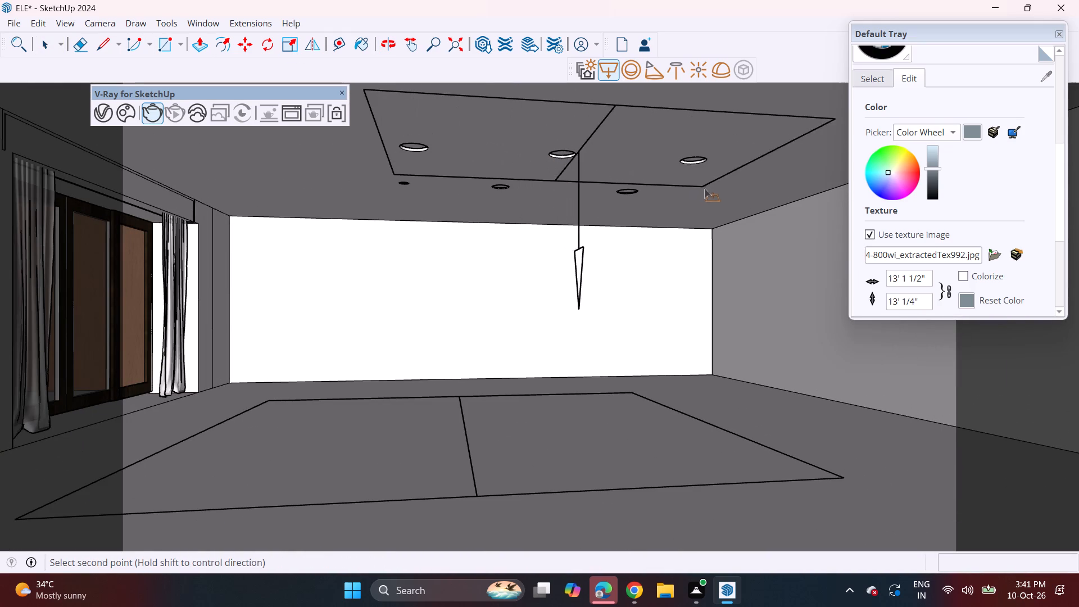
left_click(704, 213)
middle_click_drag(602, 300, 590, 159)
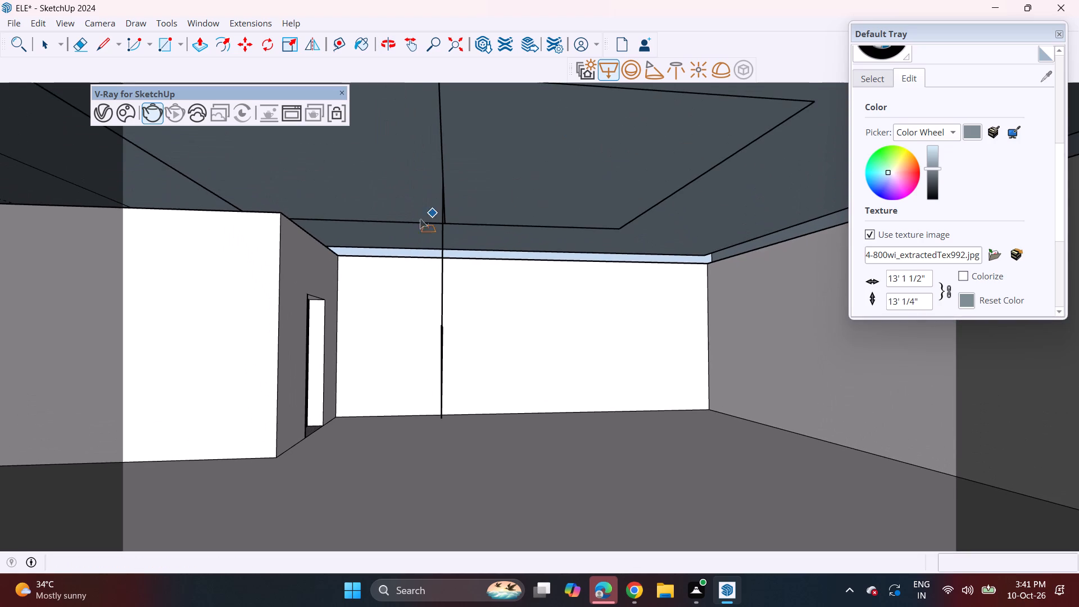
Place another V-Ray rectangle light across the back wall inside the room, starting just below the ceiling.
left_click(330, 253)
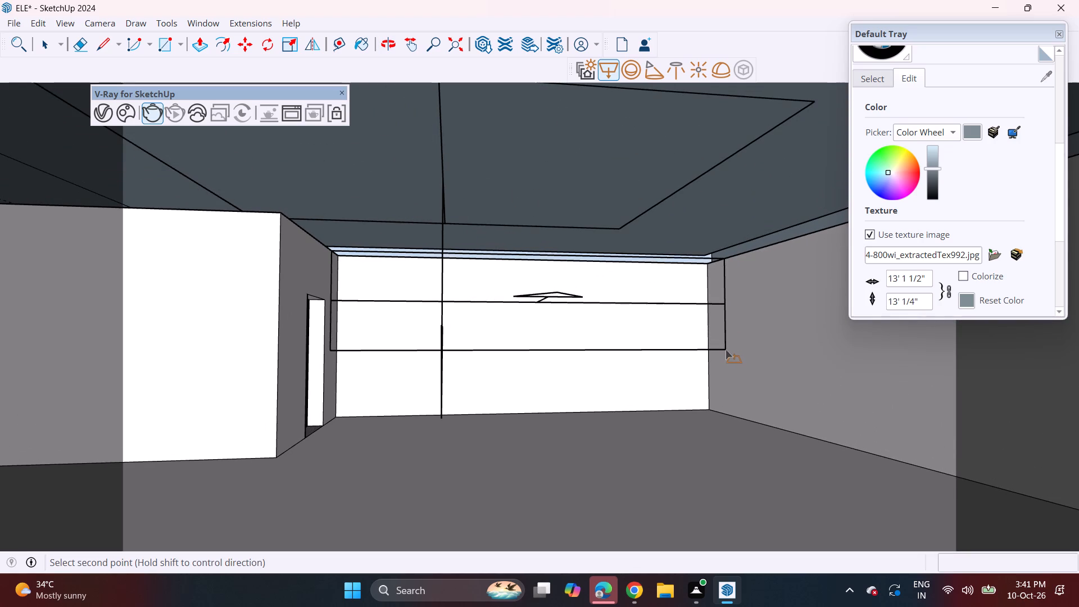
left_click(726, 350)
middle_click_drag(421, 342, 733, 297)
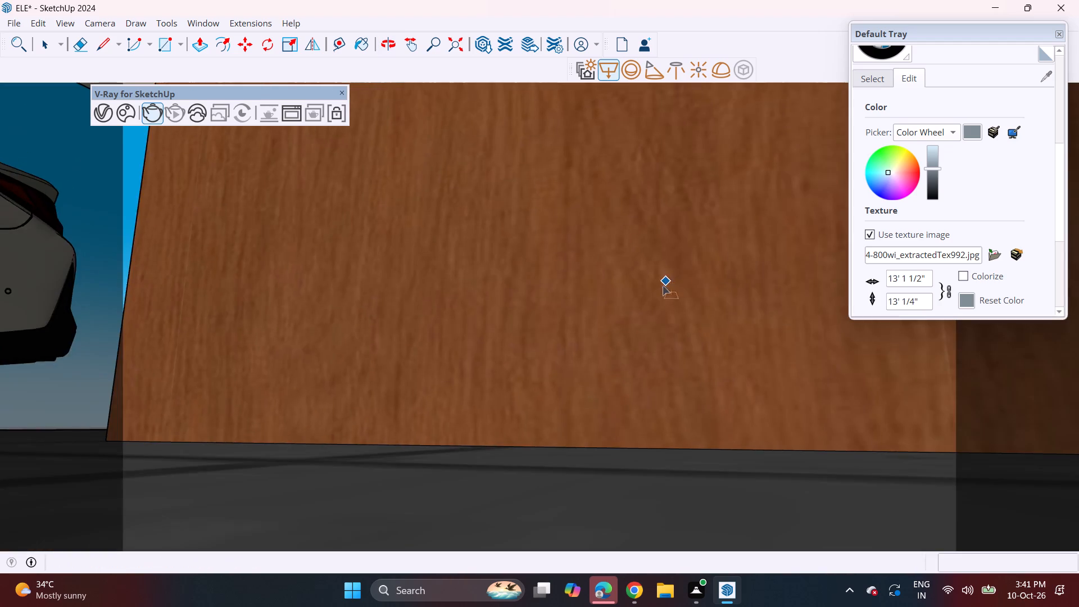
scroll(663, 286, "down", 20)
scroll(663, 286, "down", 3)
middle_click_drag(502, 334, 567, 447)
scroll(586, 289, "down", 7)
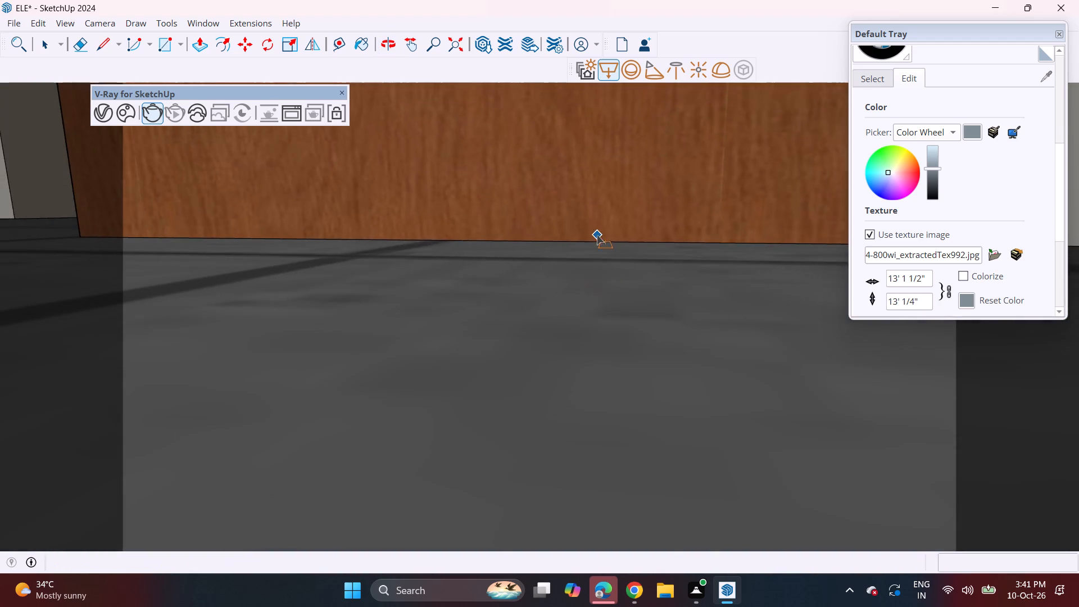
scroll(597, 235, "down", 16)
key("space")
Return to the whole model and examine the villa's front elevation, including its boundary walls and road.
scroll(573, 214, "down", 19)
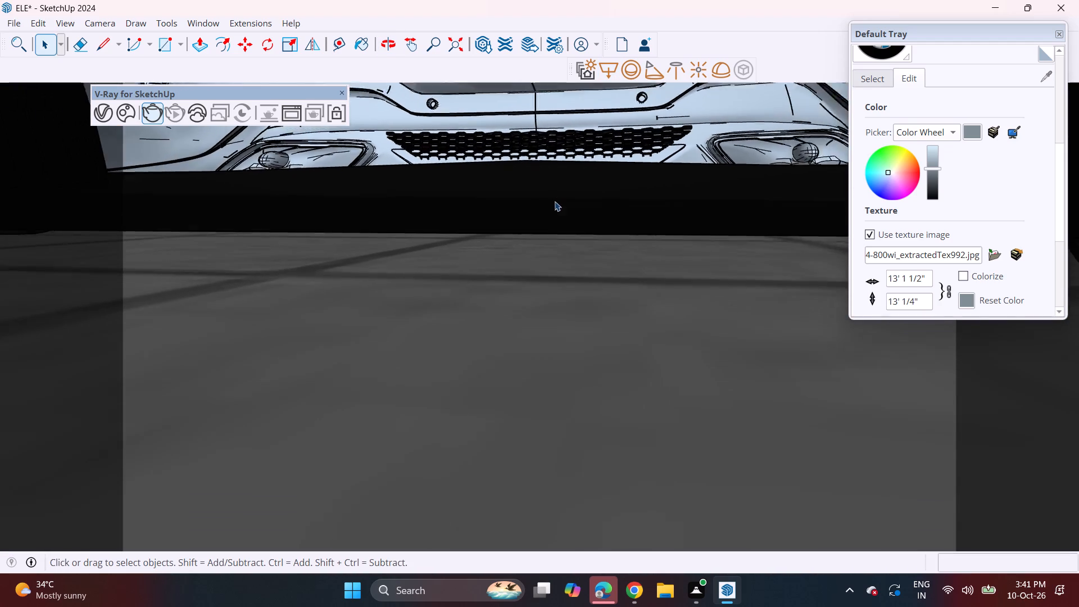
scroll(555, 201, "down", 11)
middle_click_drag(562, 168, 588, 337)
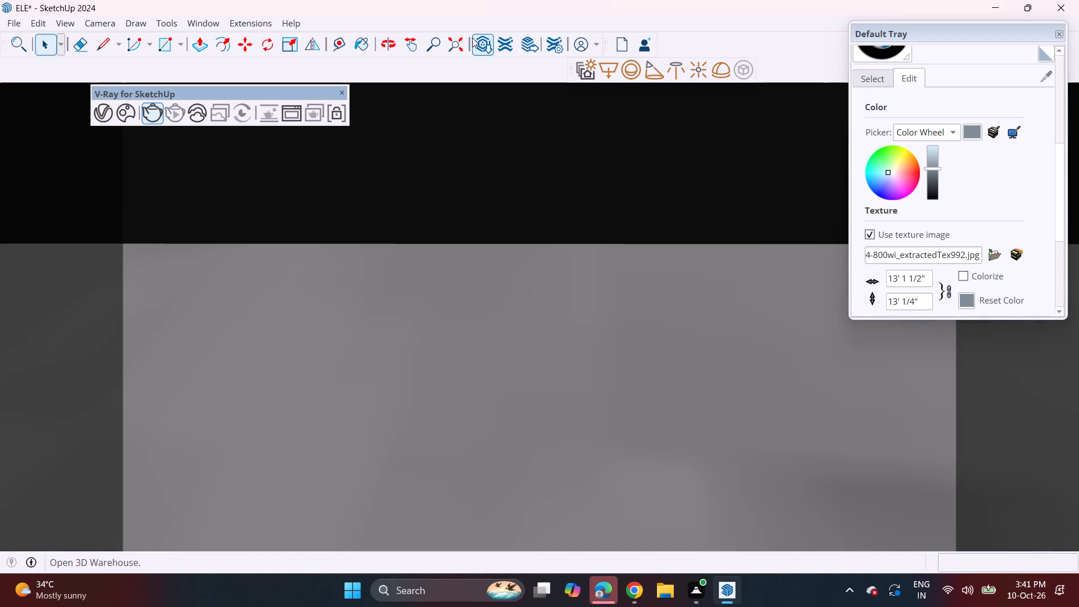
left_click(460, 39)
left_click(459, 51)
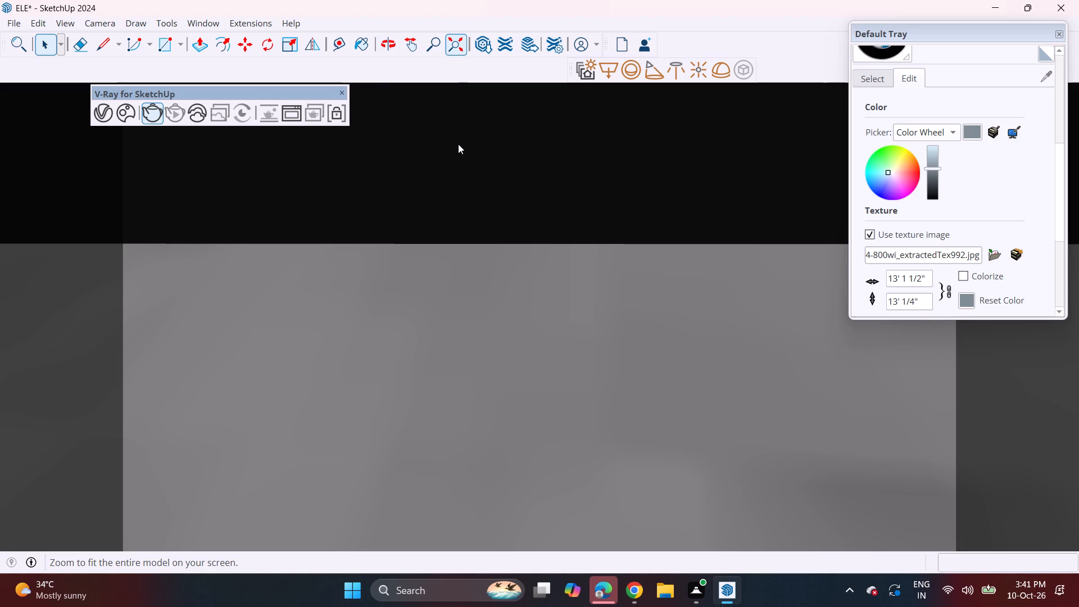
left_click(456, 44)
middle_click_drag(491, 355, 518, 279)
middle_click_drag(521, 336, 534, 280)
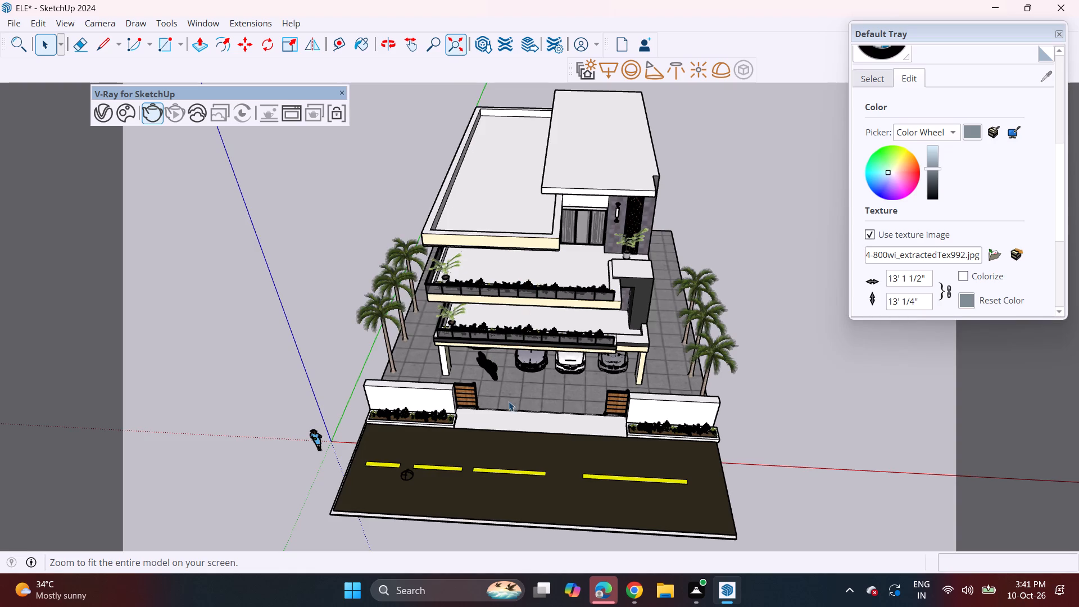
middle_click_drag(512, 400, 513, 364)
scroll(513, 364, "up", 1)
middle_click_drag(539, 373, 541, 266)
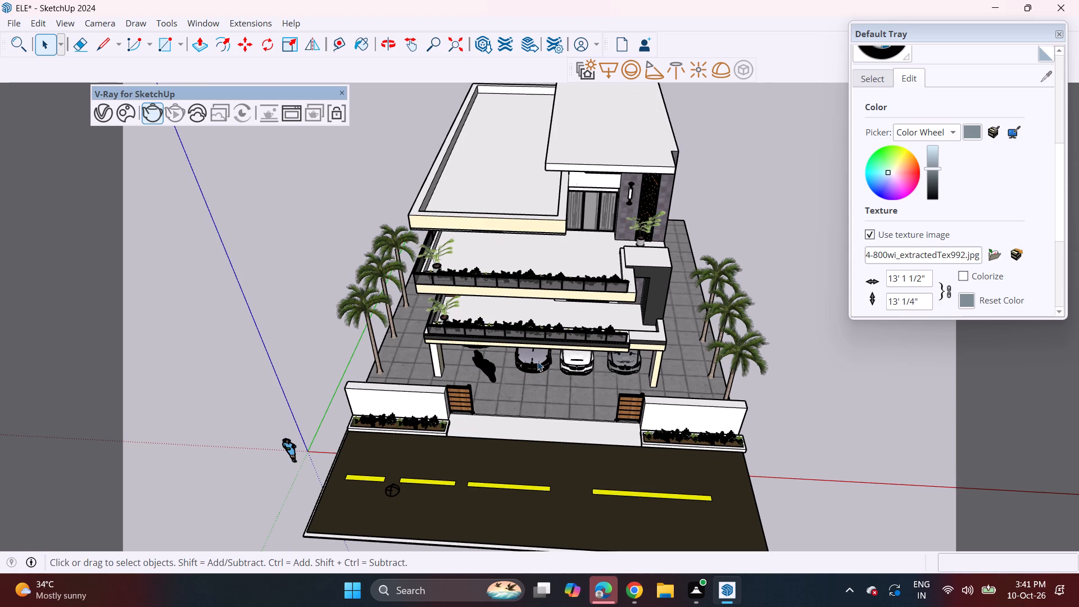
middle_click_drag(488, 396, 513, 184)
scroll(523, 236, "up", 5)
middle_click_drag(533, 253, 506, 265)
scroll(504, 265, "up", 1)
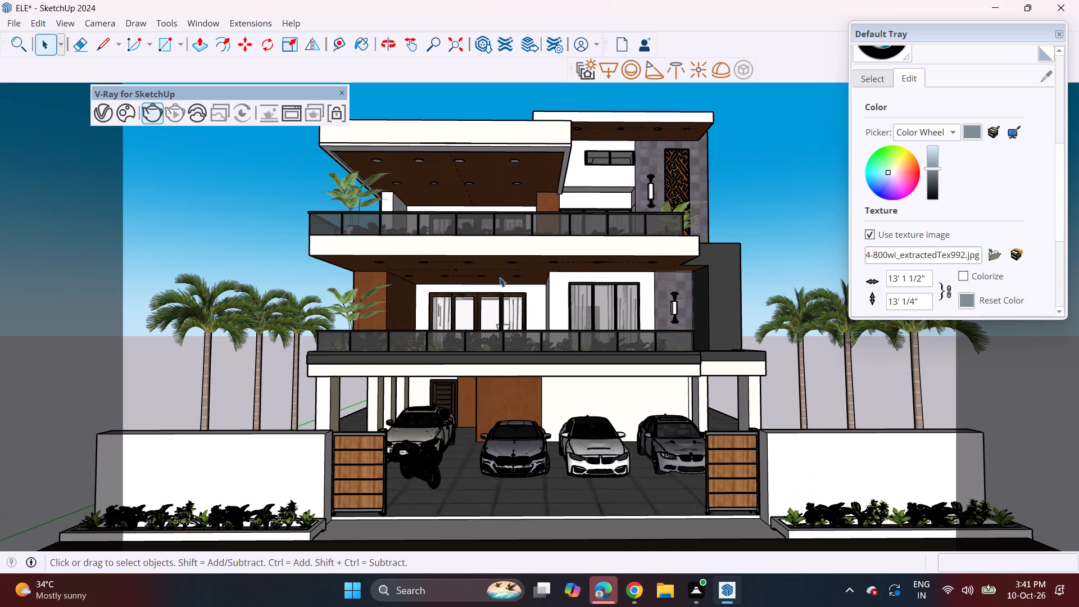
middle_click_drag(496, 288, 496, 265)
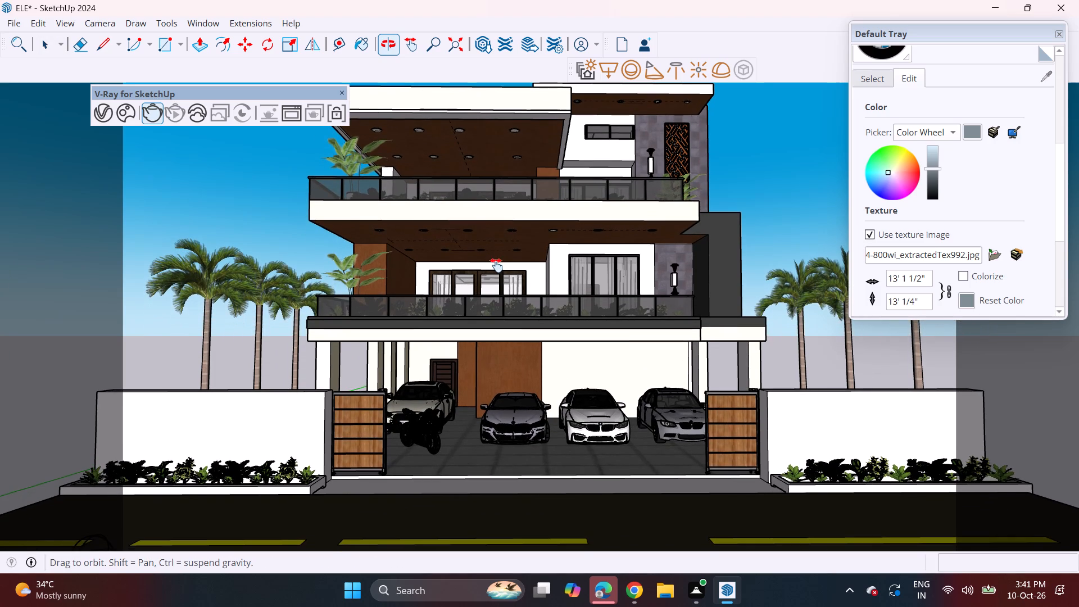
middle_click_drag(496, 265, 497, 269)
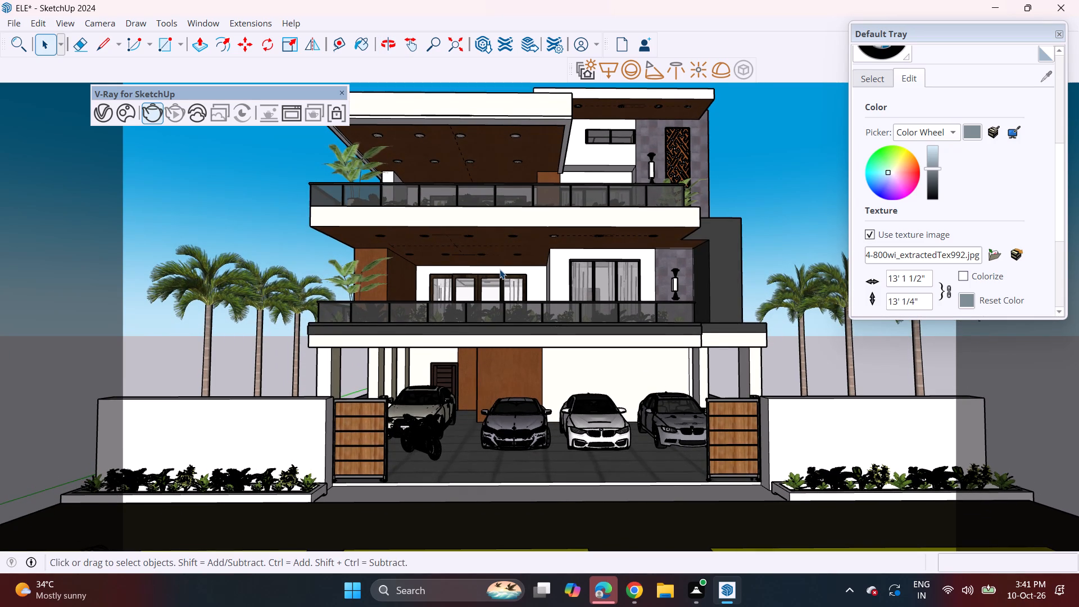
scroll(500, 269, "down", 2)
scroll(500, 269, "up", 1)
Push/Pull the outer end of the front boundary wall beside the standing figure outward by about 7' 7 7/8".
middle_click_drag(230, 441, 363, 437)
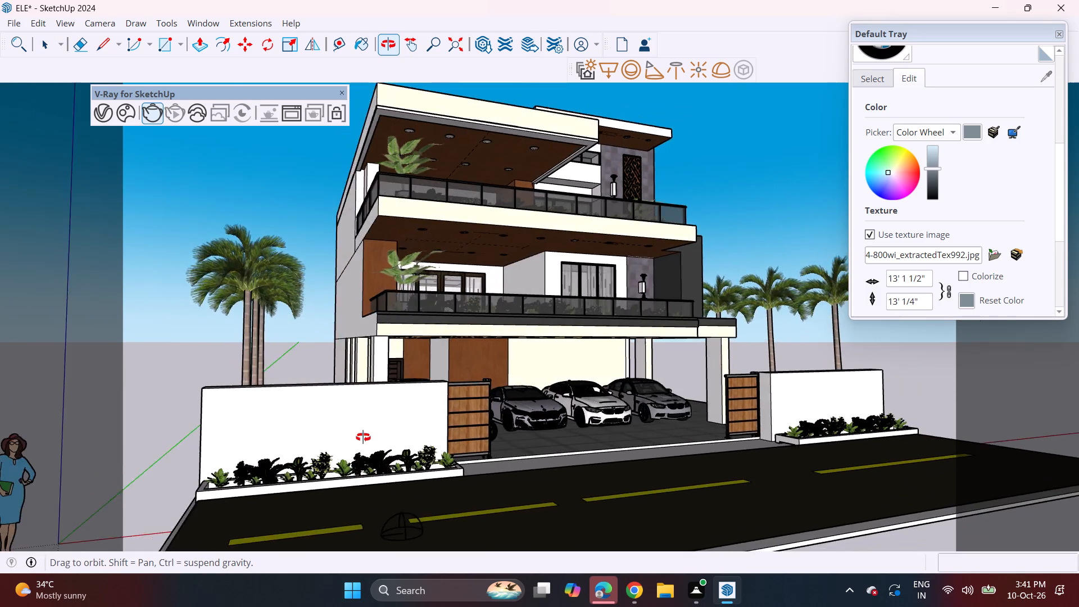
middle_click_drag(363, 437, 449, 432)
key("p")
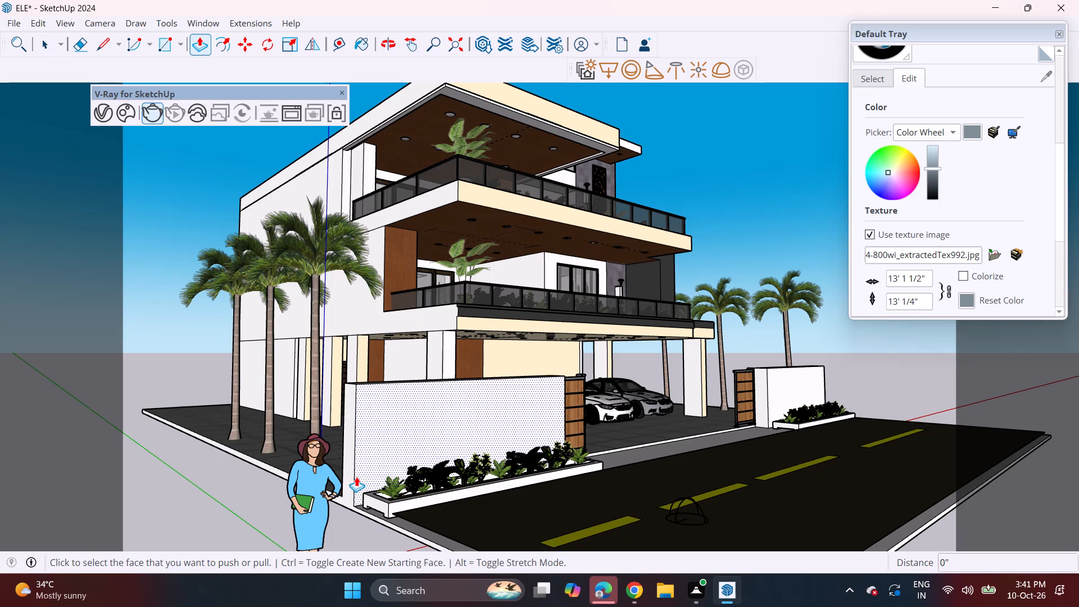
left_click(351, 475)
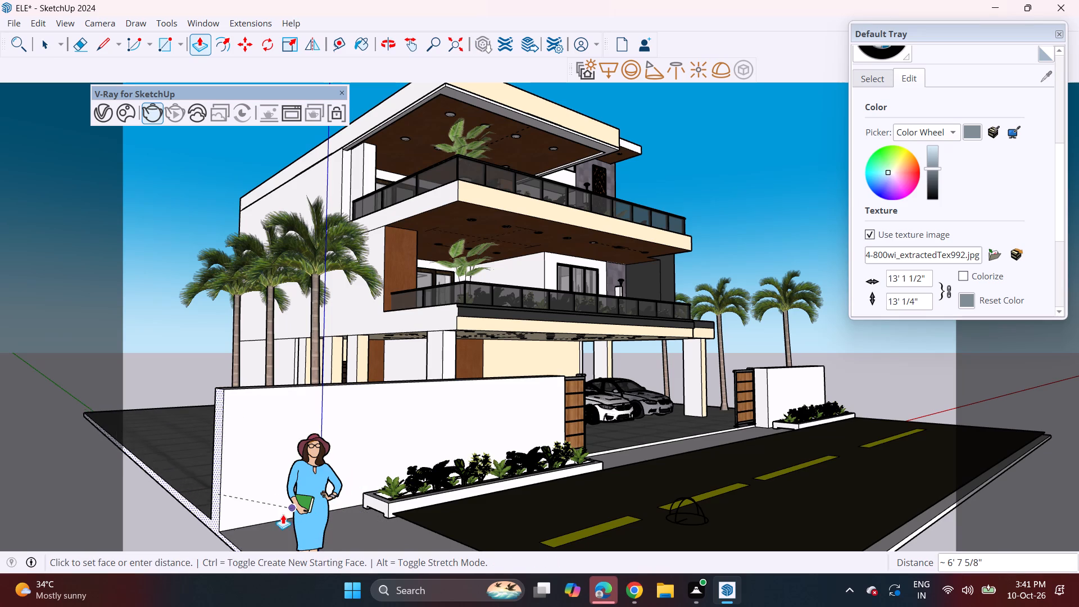
double_click(194, 532)
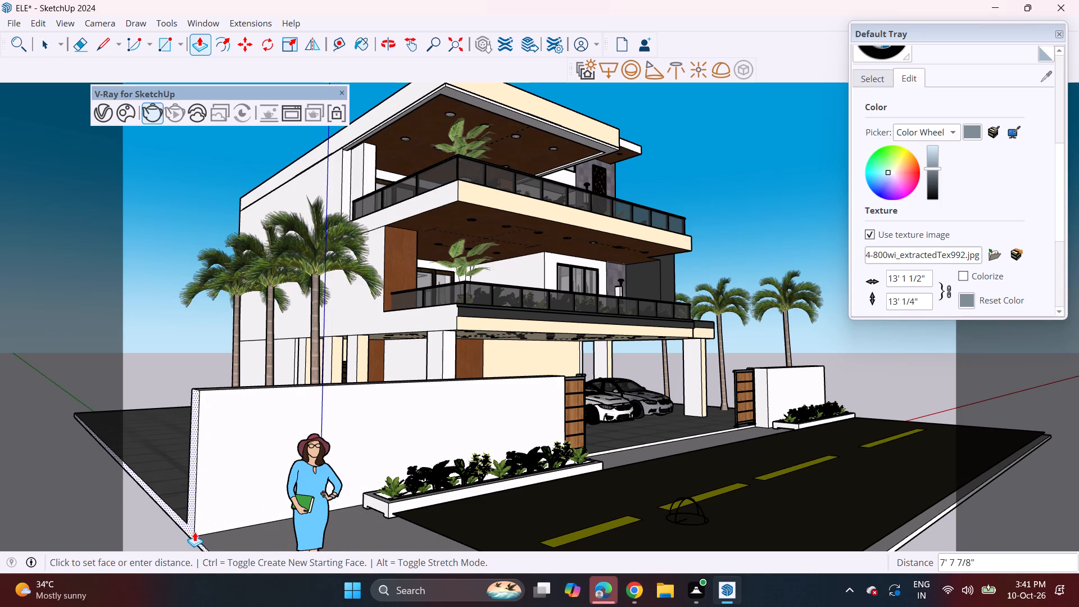
middle_click_drag(348, 466, 228, 461)
key("space")
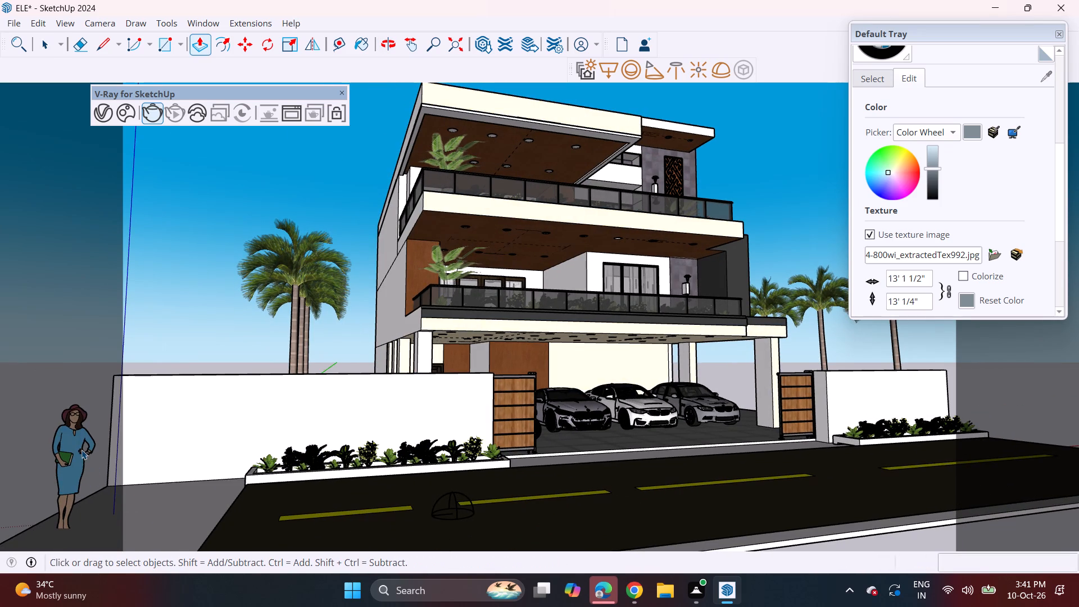
Delete the standing woman scale figure beside the front boundary wall.
left_click(81, 450)
key("Delete")
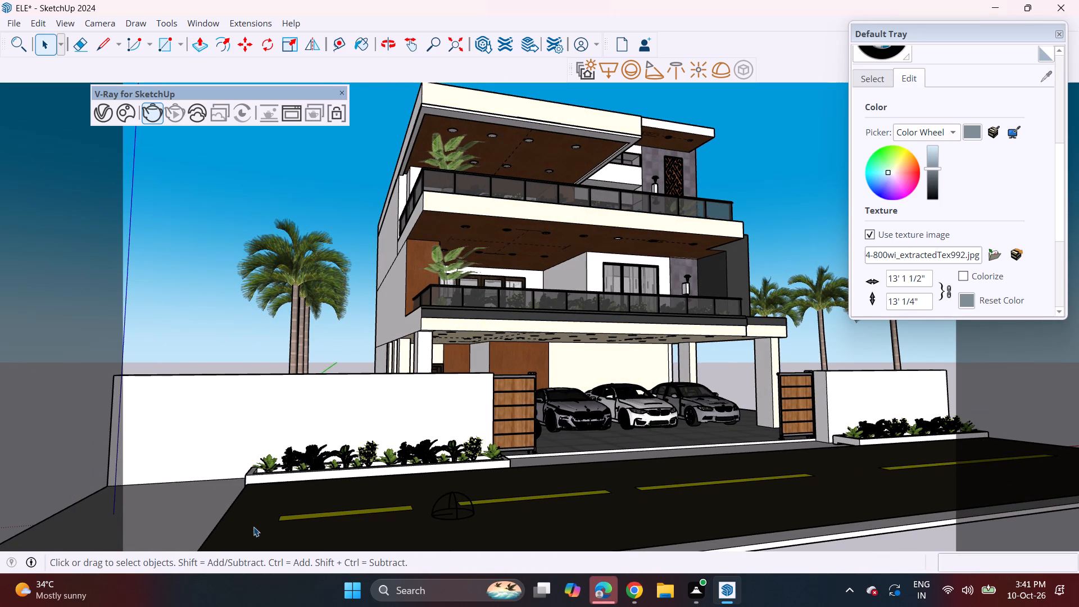
Scale the road lengthwise by about 1.13 so it reaches the end of the extended boundary wall's plot.
left_click(253, 527)
scroll(252, 499, "down", 4)
middle_click_drag(253, 498, 397, 436, "shift")
middle_click_drag(402, 440, 402, 467)
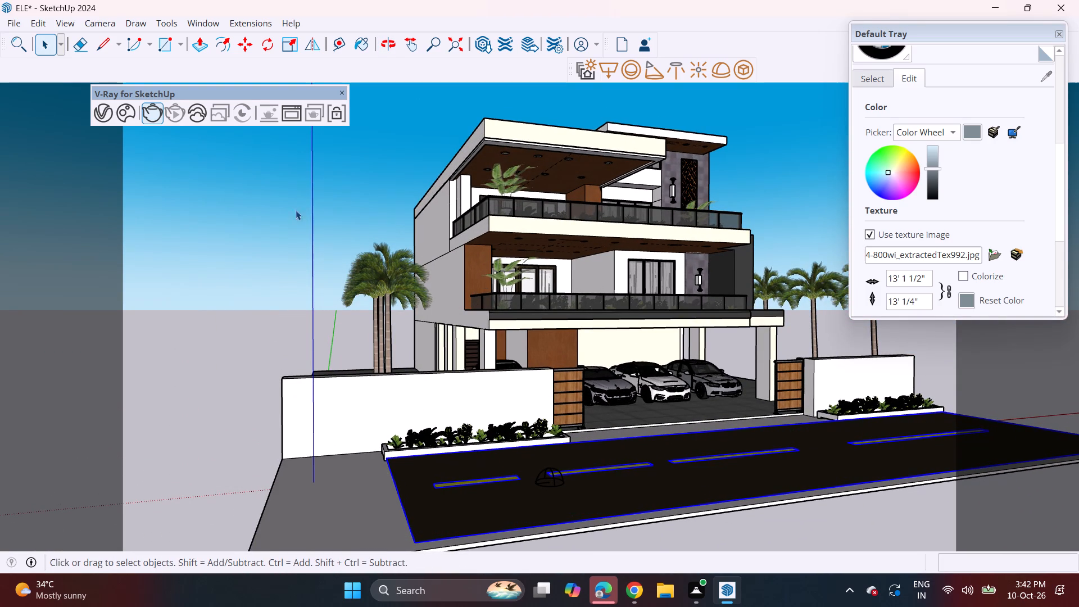
left_click(290, 43)
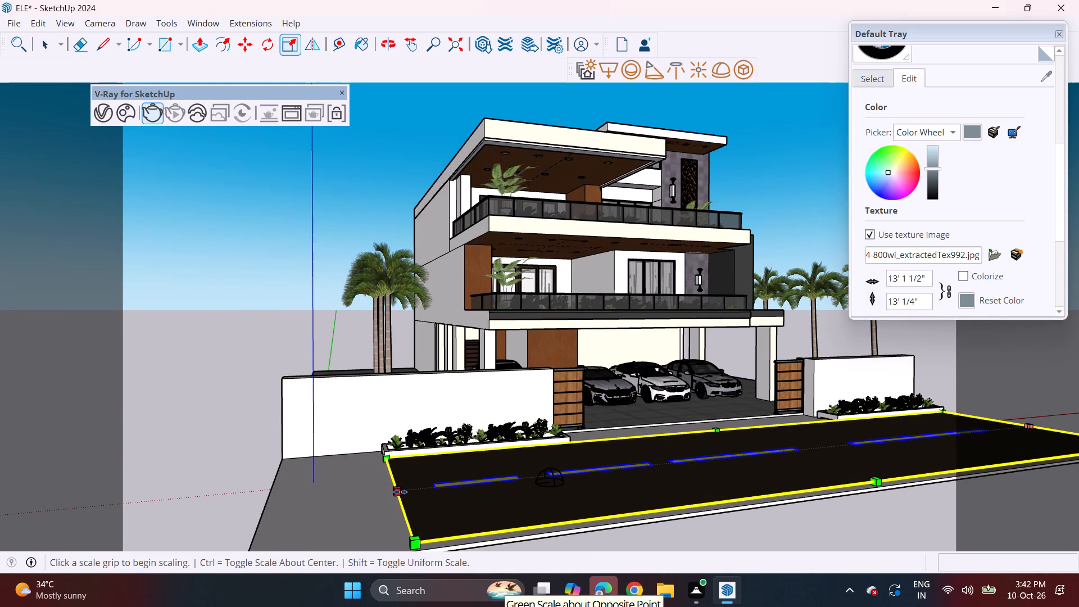
left_click(400, 492)
left_click(261, 505)
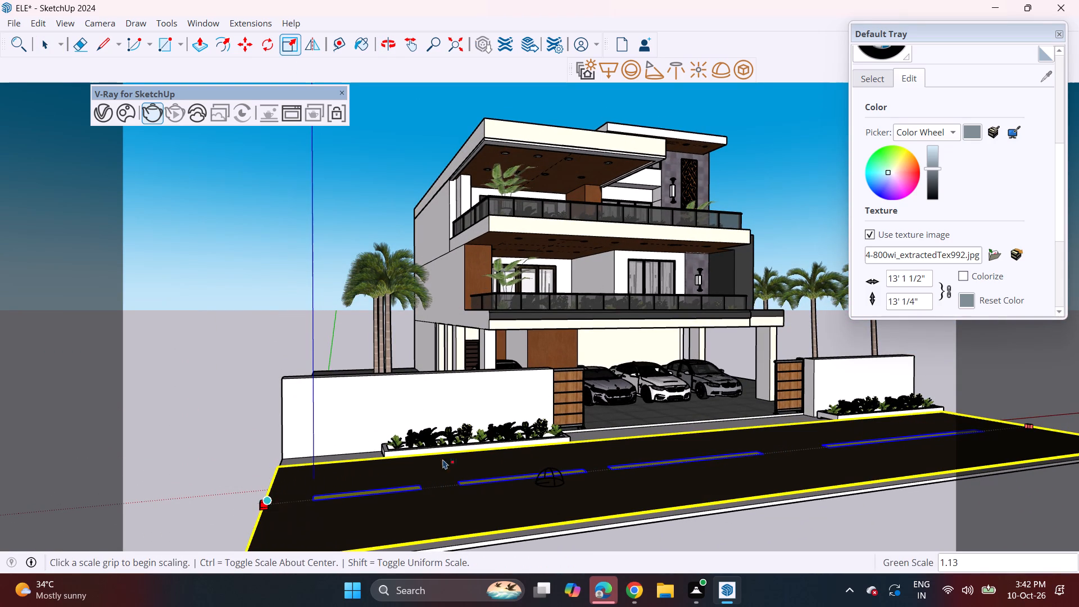
Push/Pull the outer end of the opposite front boundary wall outward by about 9' 8 15/16".
middle_click_drag(647, 422, 449, 447)
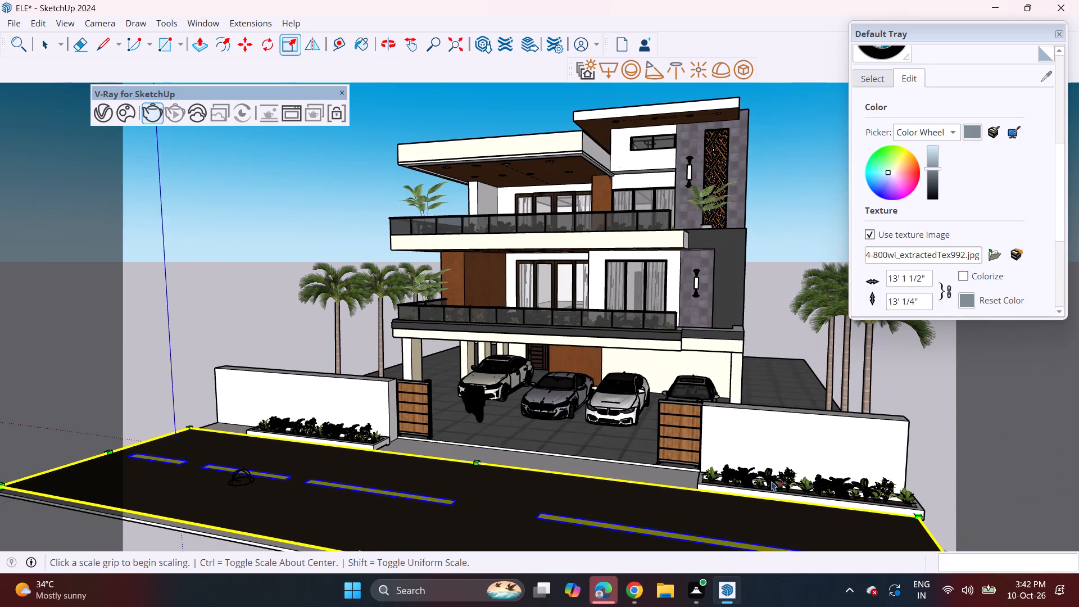
middle_click_drag(772, 480, 439, 353)
middle_click_drag(476, 396, 472, 402)
key("space")
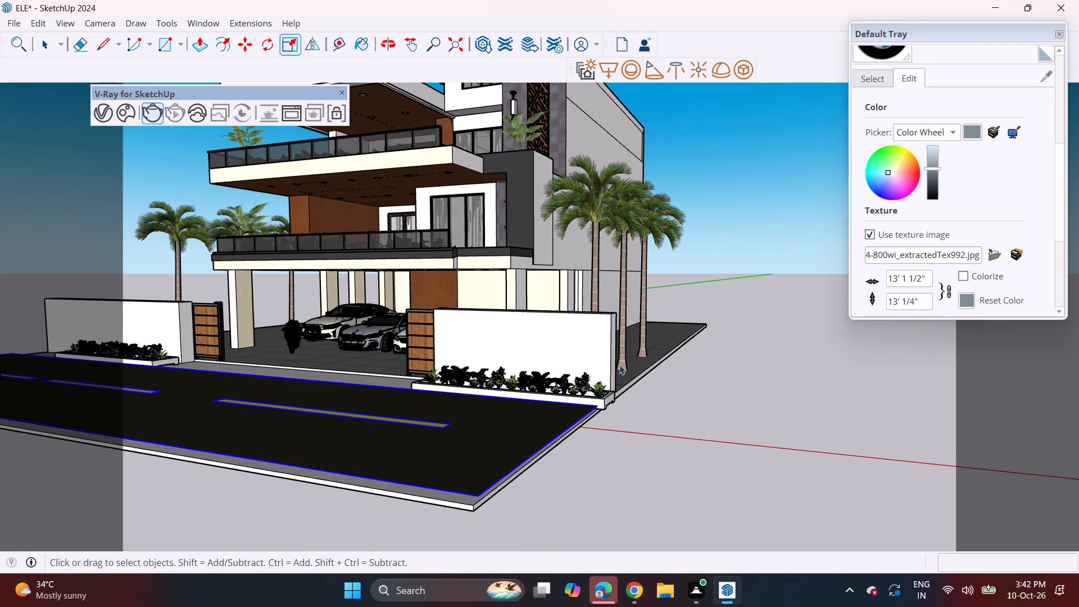
key("p")
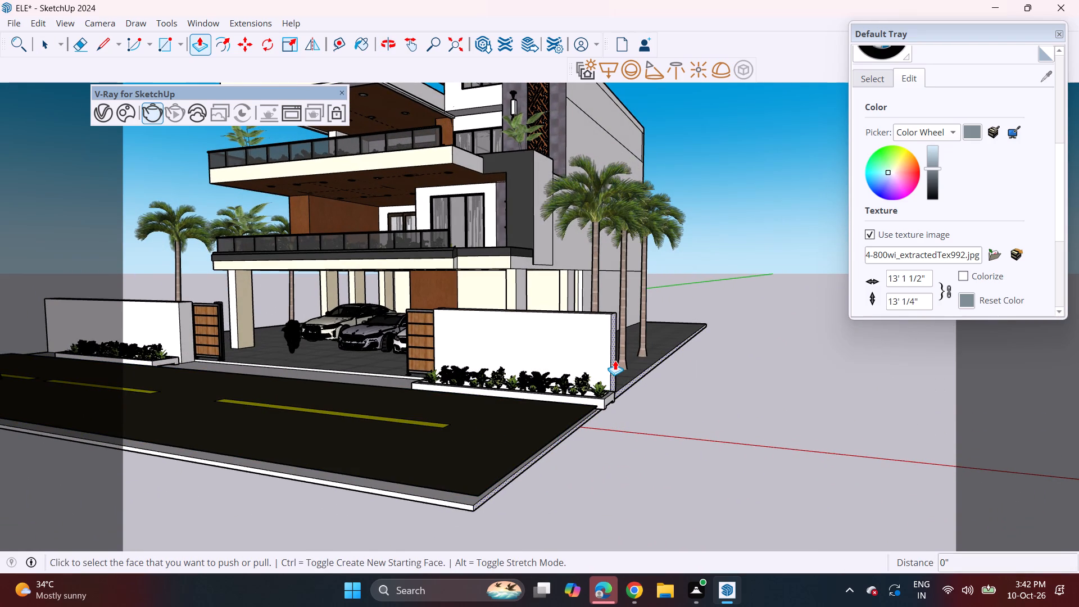
left_click(615, 360)
left_click(745, 377)
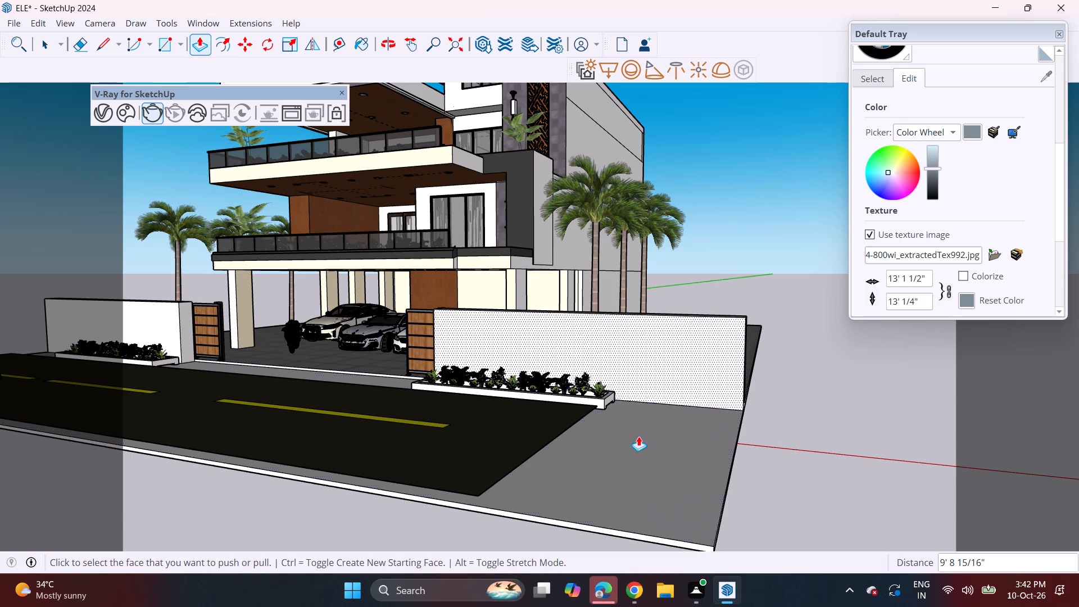
key("space")
Scale the road's other end outward by about 1.13 to meet the extended plot edge, and deselect it.
left_click(510, 447)
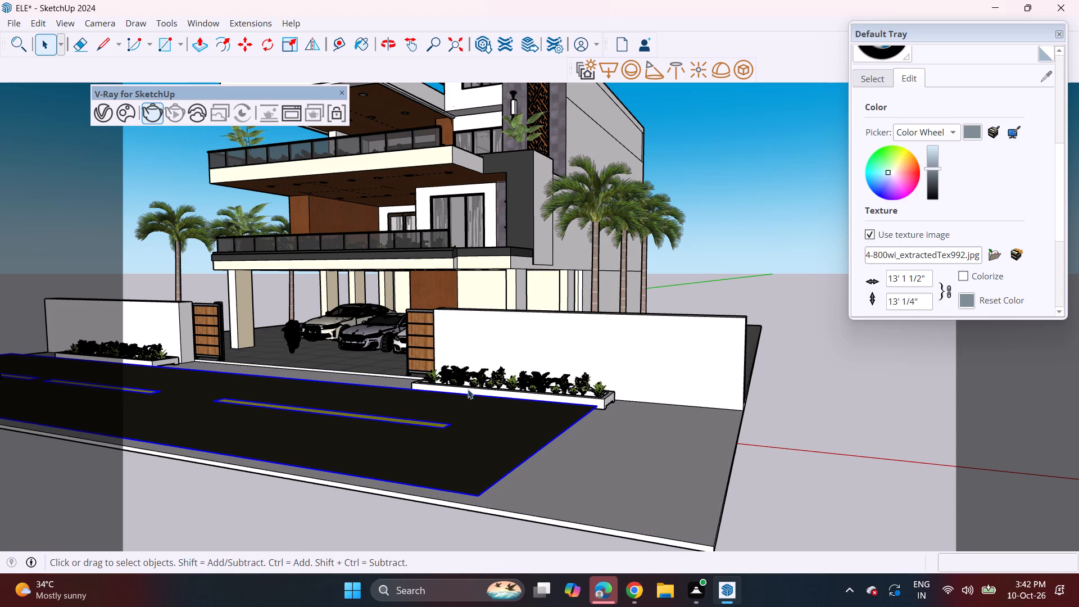
left_click(284, 43)
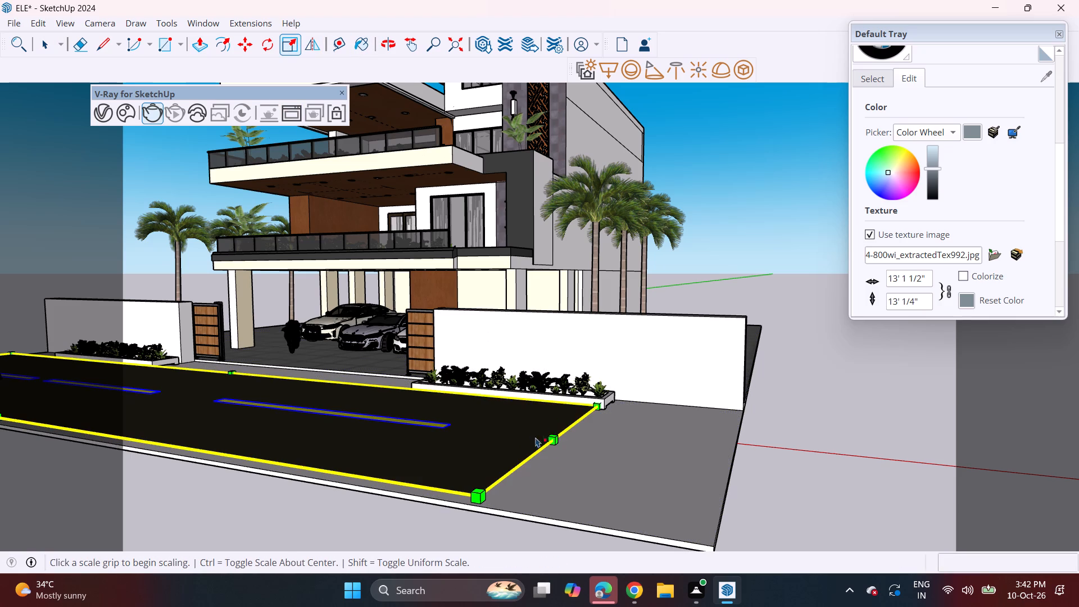
left_click(556, 434)
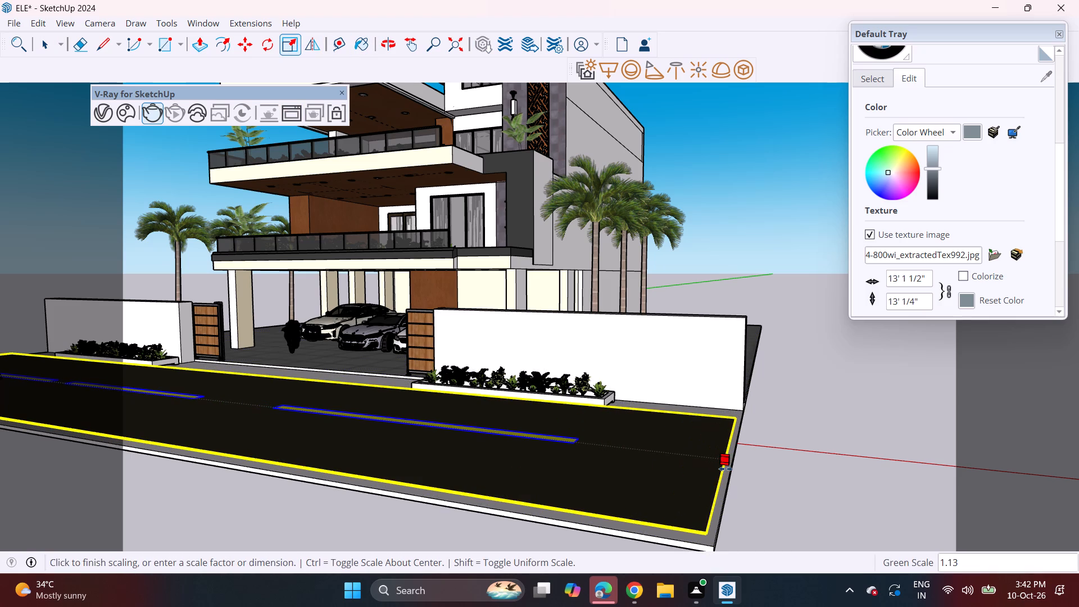
left_click(728, 476)
middle_click_drag(383, 410, 587, 445)
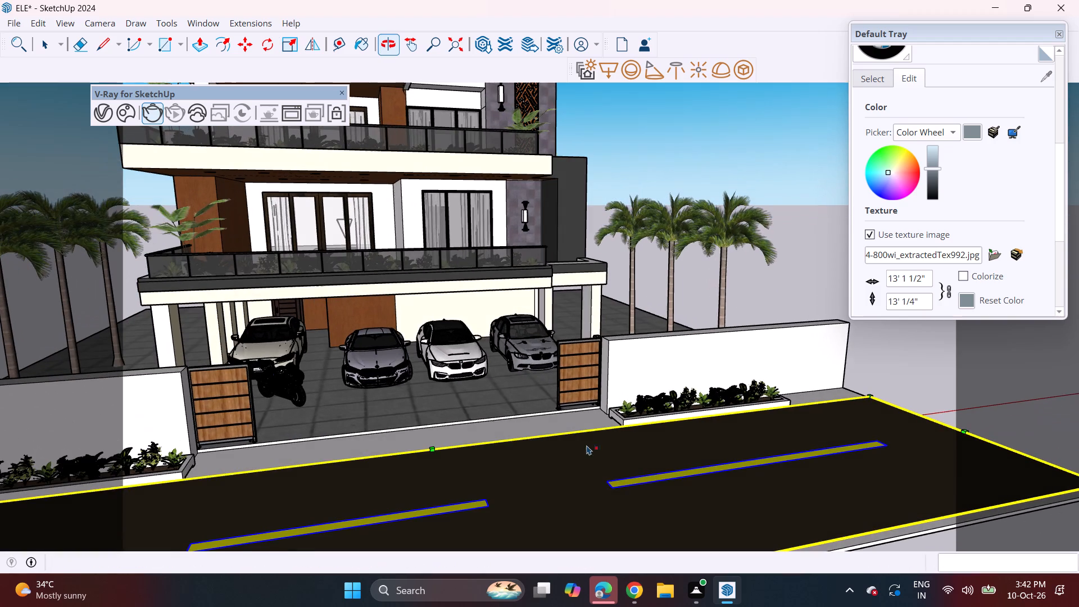
key("space")
left_click(768, 143)
Start a V-Ray render of the villa's front elevation, framed with the extended boundary walls and road across the view.
middle_click_drag(563, 326, 482, 266)
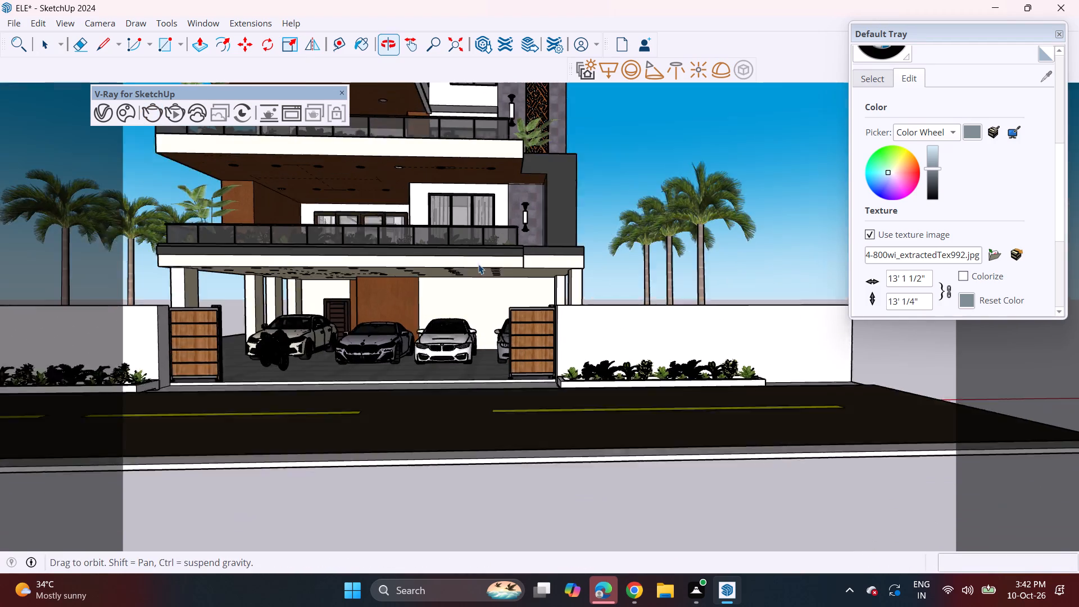
middle_click_drag(386, 266, 501, 374, "shift")
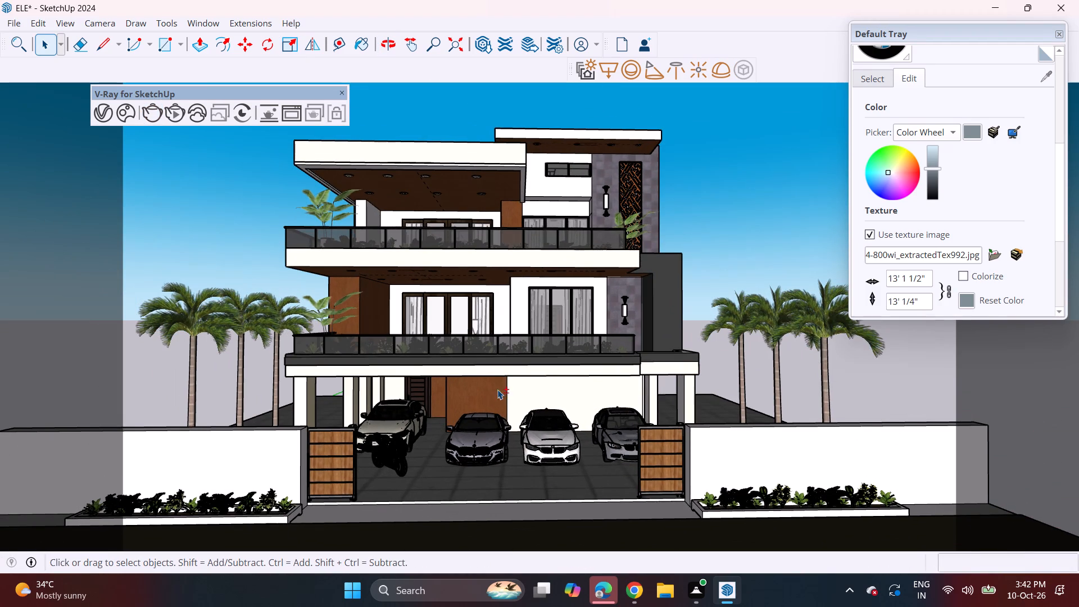
middle_click_drag(500, 389, 514, 389, "shift")
middle_click_drag(516, 388, 510, 384)
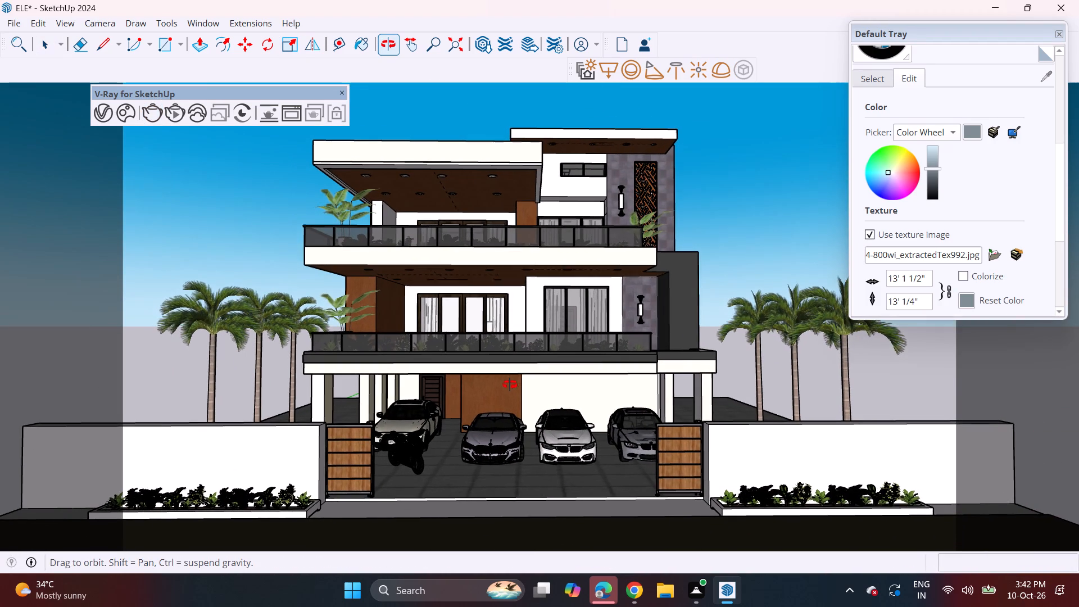
middle_click_drag(510, 384, 513, 366)
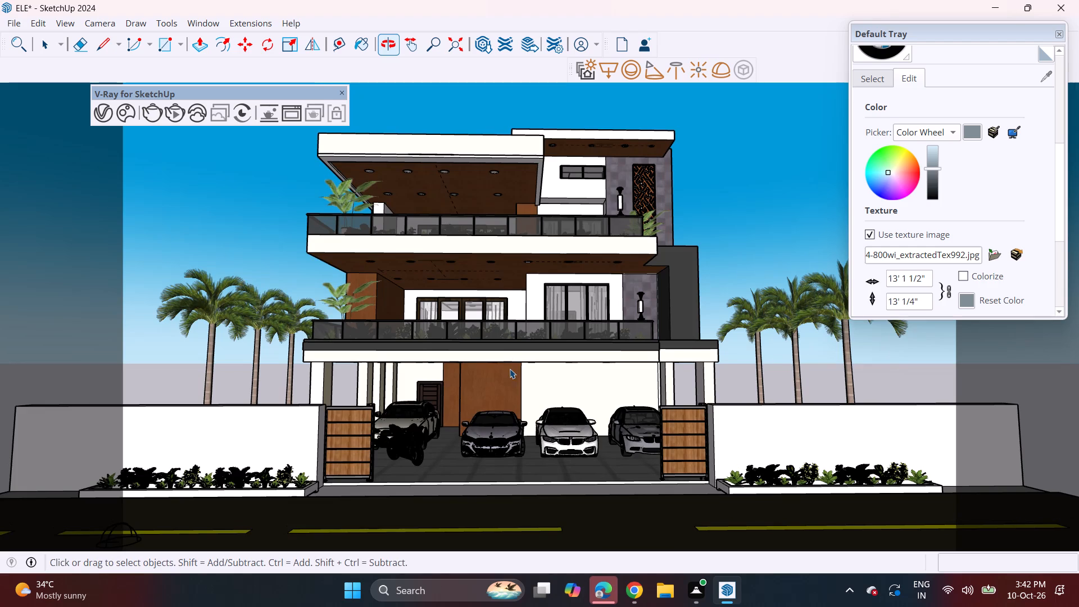
scroll(507, 370, "down", 1)
middle_click_drag(493, 370, 500, 374, "shift")
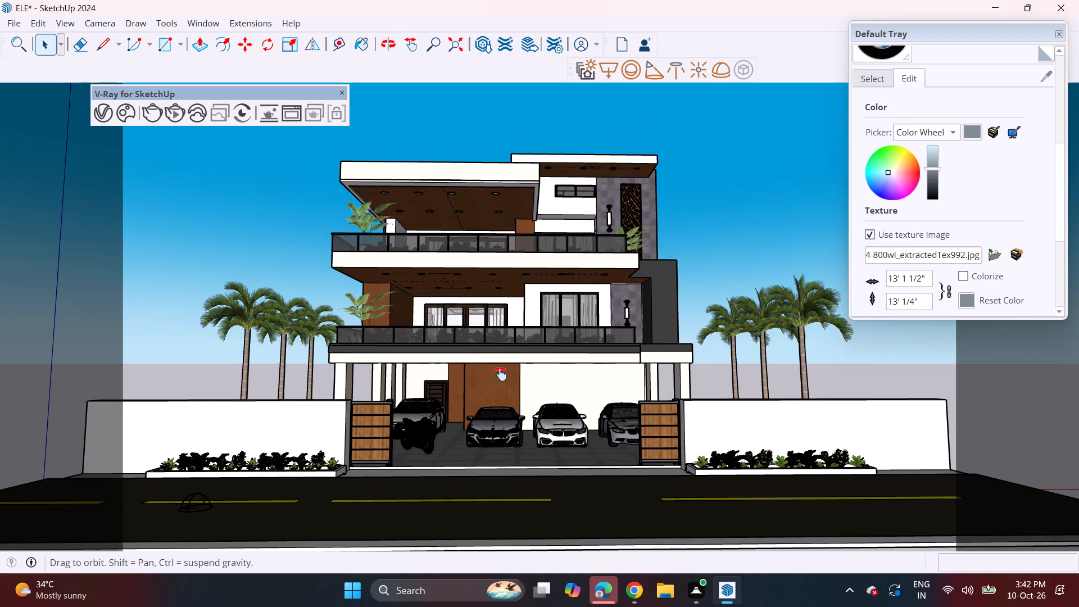
middle_click_drag(500, 374, 510, 377, "shift")
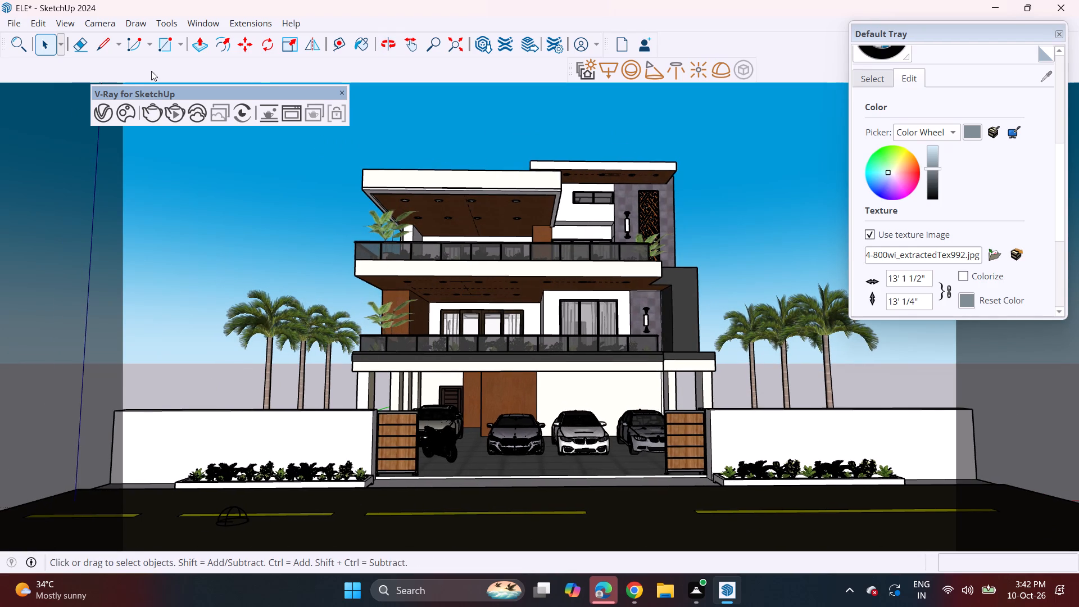
left_click(151, 119)
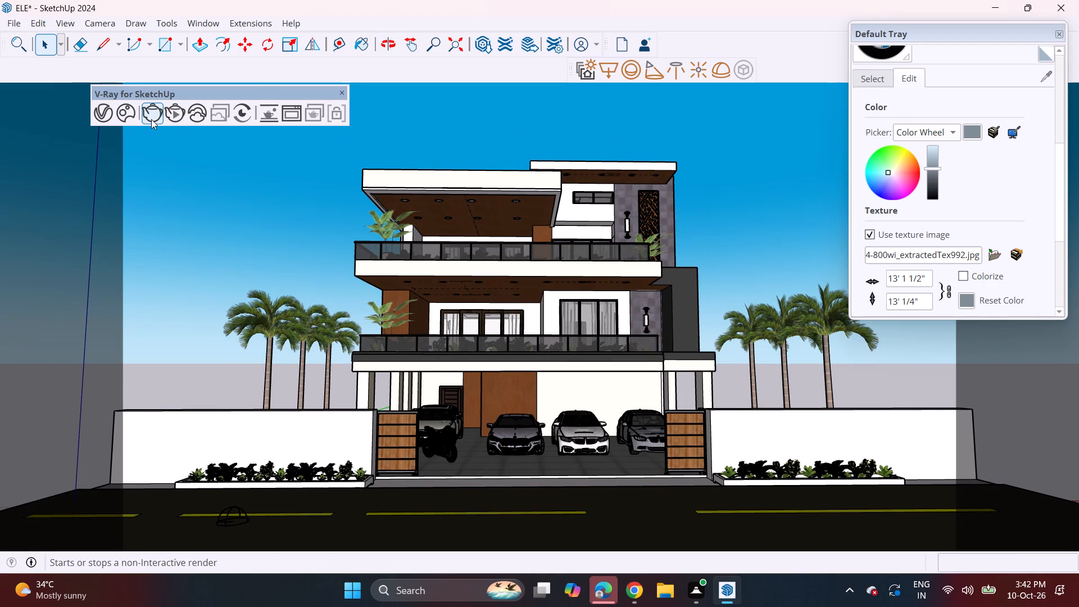